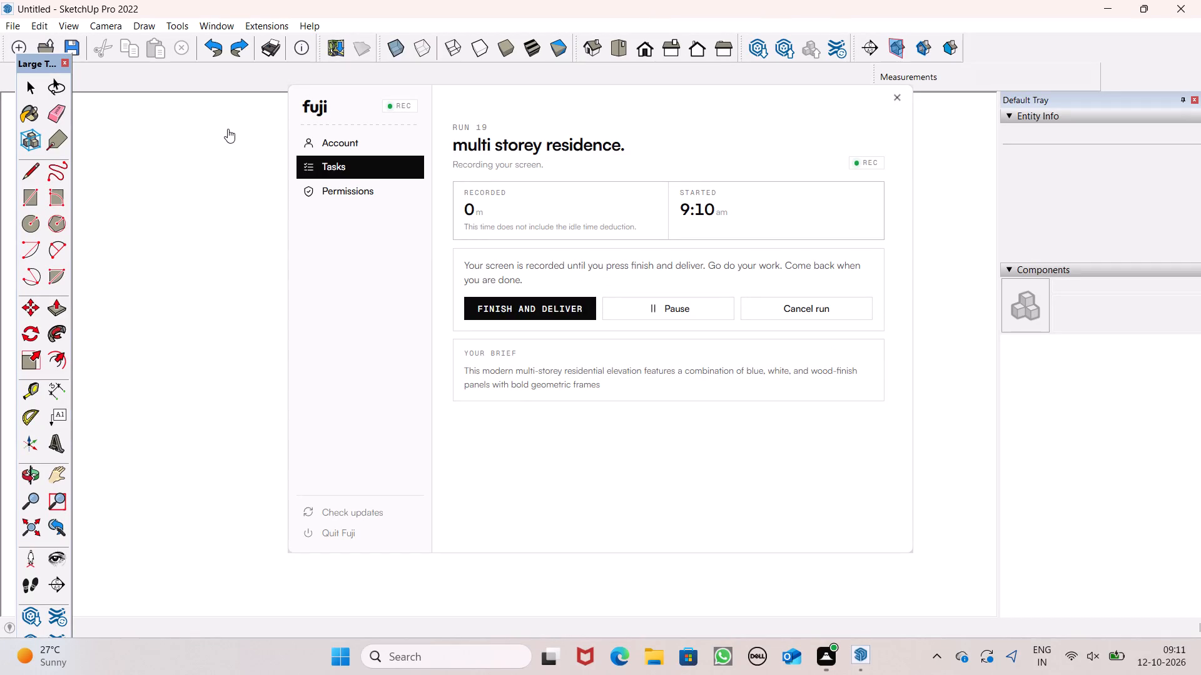
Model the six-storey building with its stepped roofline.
Switch from the recorder window to SketchUp to start working on the multi-storey residence.
{"action": "left_click", "coordinate": [228, 129]}
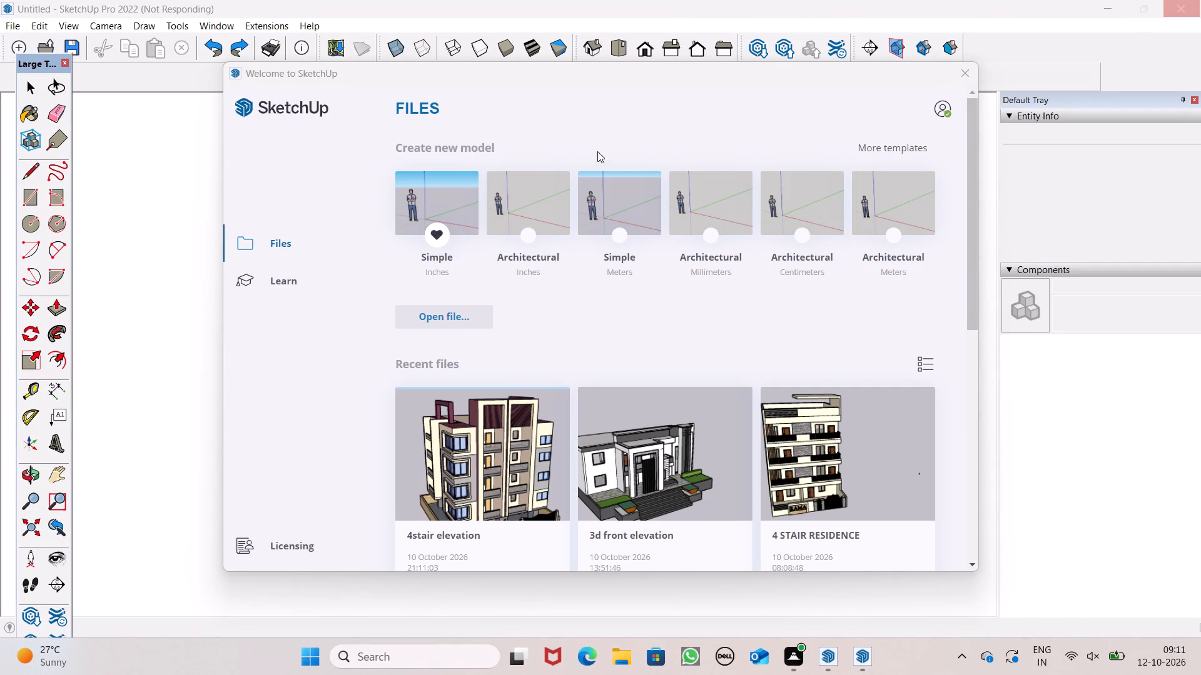
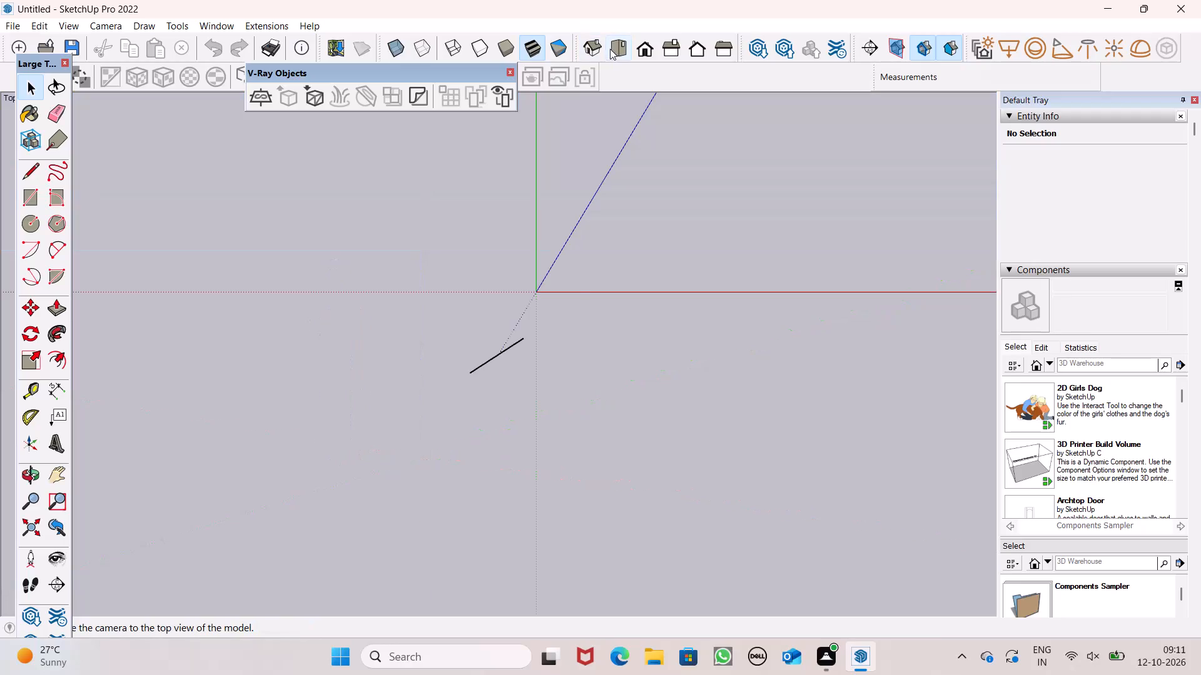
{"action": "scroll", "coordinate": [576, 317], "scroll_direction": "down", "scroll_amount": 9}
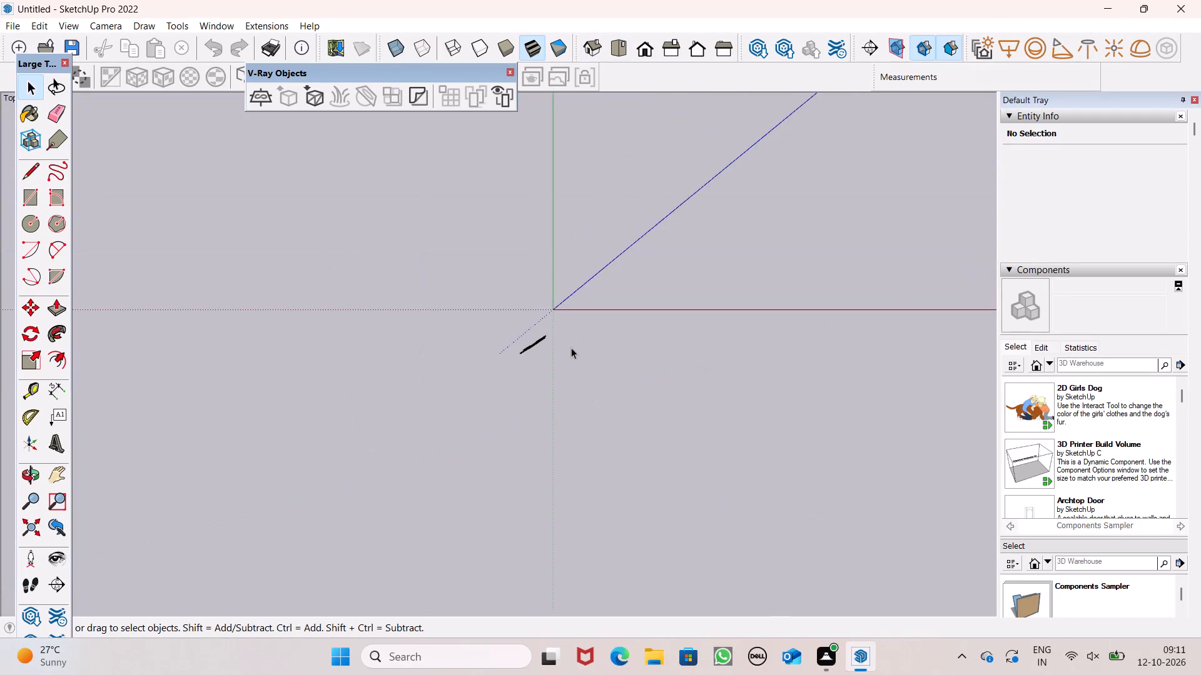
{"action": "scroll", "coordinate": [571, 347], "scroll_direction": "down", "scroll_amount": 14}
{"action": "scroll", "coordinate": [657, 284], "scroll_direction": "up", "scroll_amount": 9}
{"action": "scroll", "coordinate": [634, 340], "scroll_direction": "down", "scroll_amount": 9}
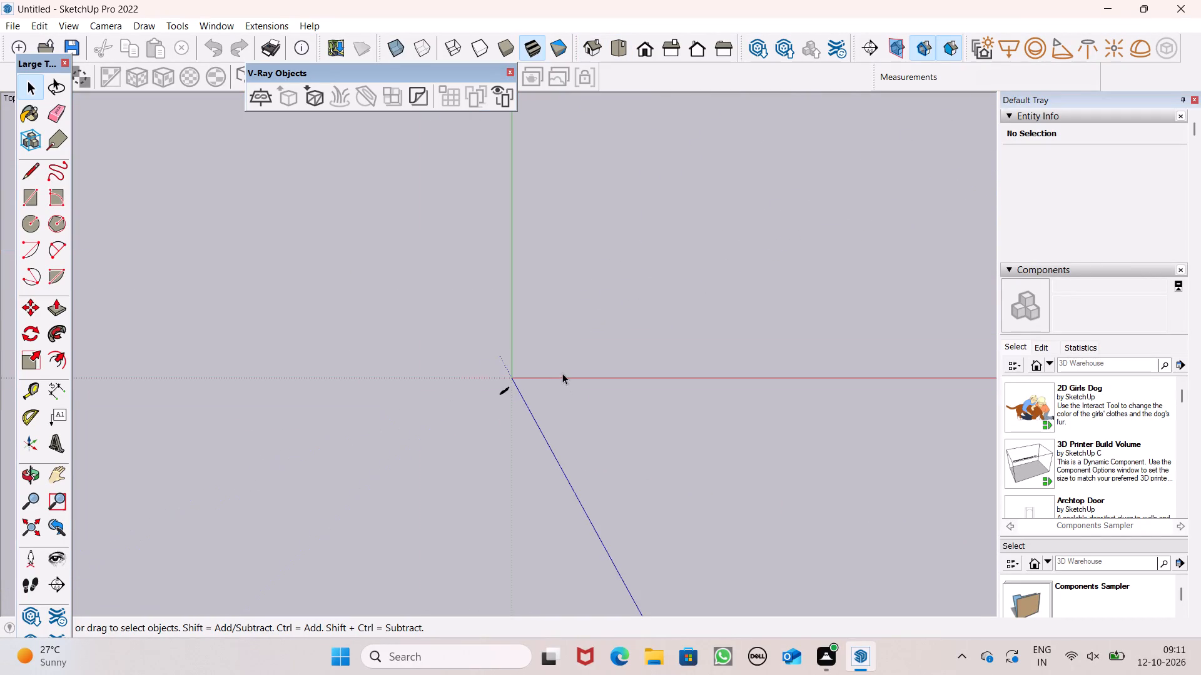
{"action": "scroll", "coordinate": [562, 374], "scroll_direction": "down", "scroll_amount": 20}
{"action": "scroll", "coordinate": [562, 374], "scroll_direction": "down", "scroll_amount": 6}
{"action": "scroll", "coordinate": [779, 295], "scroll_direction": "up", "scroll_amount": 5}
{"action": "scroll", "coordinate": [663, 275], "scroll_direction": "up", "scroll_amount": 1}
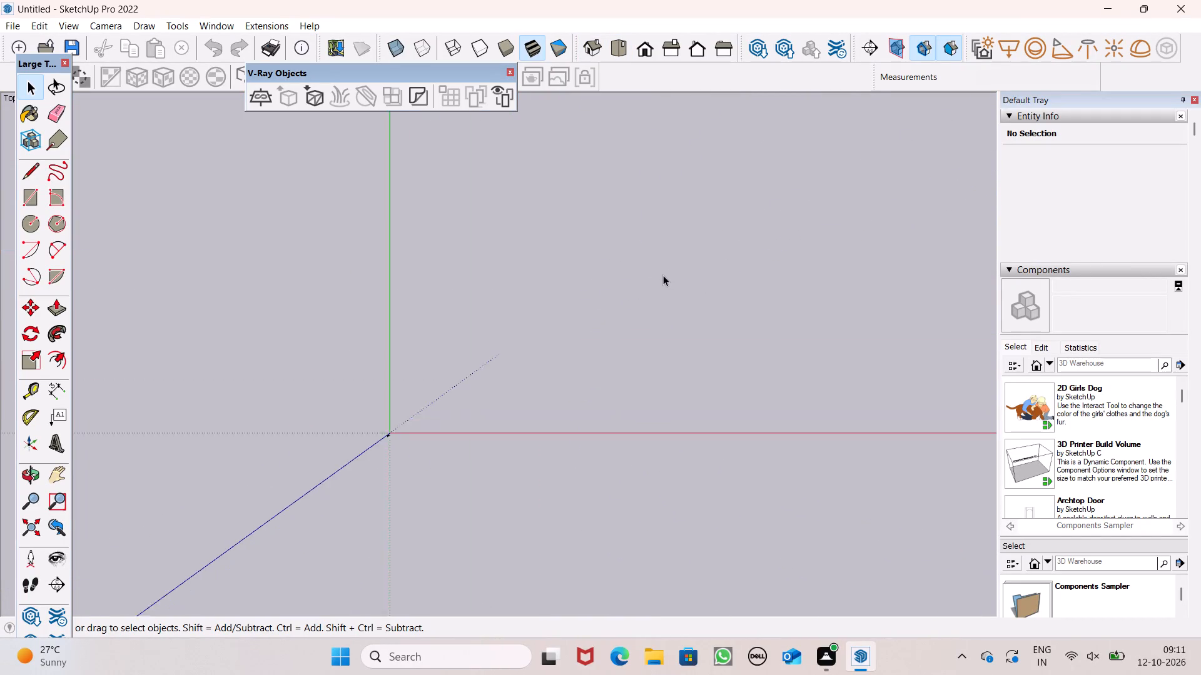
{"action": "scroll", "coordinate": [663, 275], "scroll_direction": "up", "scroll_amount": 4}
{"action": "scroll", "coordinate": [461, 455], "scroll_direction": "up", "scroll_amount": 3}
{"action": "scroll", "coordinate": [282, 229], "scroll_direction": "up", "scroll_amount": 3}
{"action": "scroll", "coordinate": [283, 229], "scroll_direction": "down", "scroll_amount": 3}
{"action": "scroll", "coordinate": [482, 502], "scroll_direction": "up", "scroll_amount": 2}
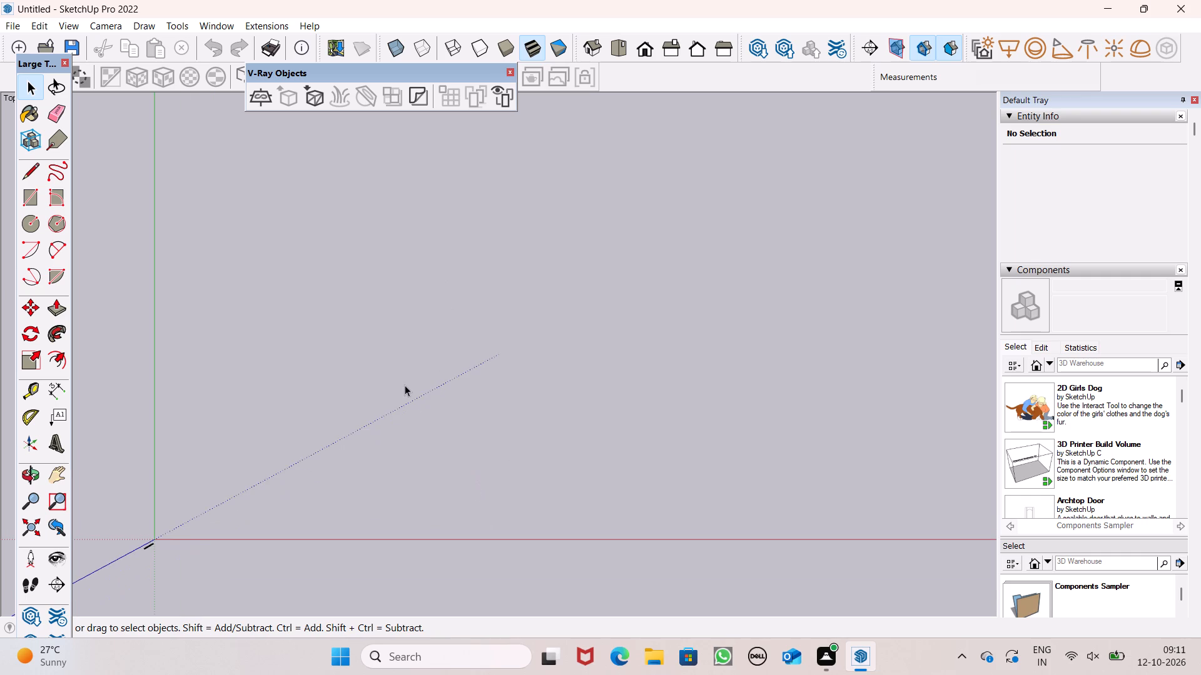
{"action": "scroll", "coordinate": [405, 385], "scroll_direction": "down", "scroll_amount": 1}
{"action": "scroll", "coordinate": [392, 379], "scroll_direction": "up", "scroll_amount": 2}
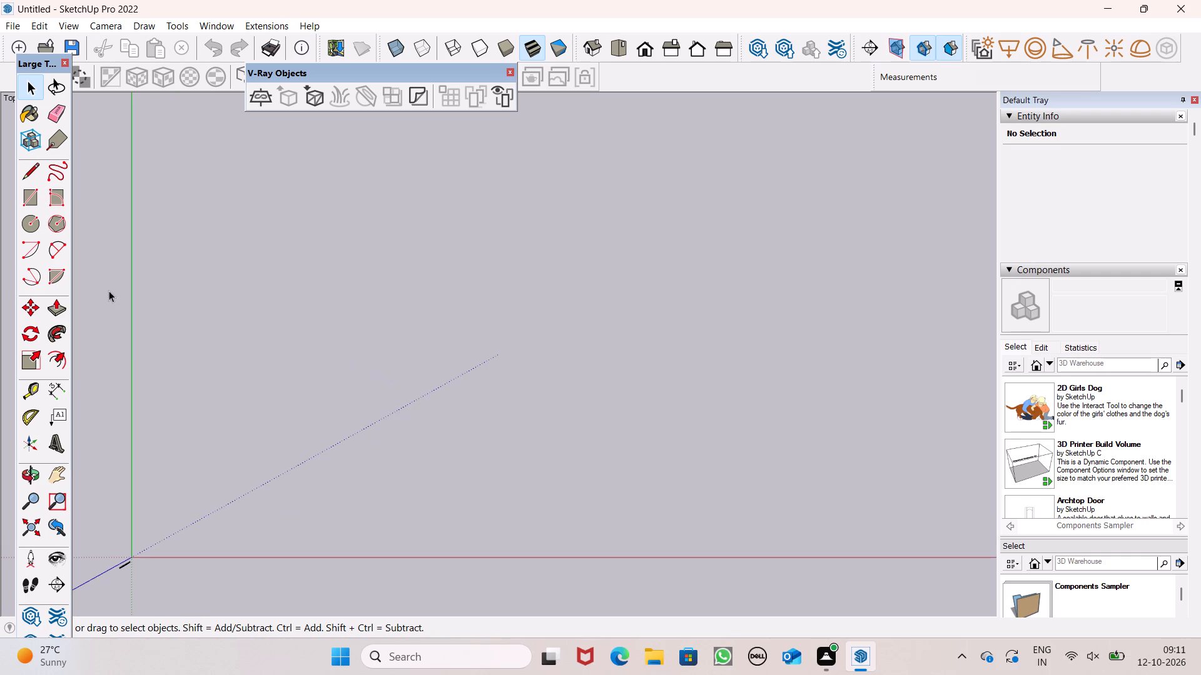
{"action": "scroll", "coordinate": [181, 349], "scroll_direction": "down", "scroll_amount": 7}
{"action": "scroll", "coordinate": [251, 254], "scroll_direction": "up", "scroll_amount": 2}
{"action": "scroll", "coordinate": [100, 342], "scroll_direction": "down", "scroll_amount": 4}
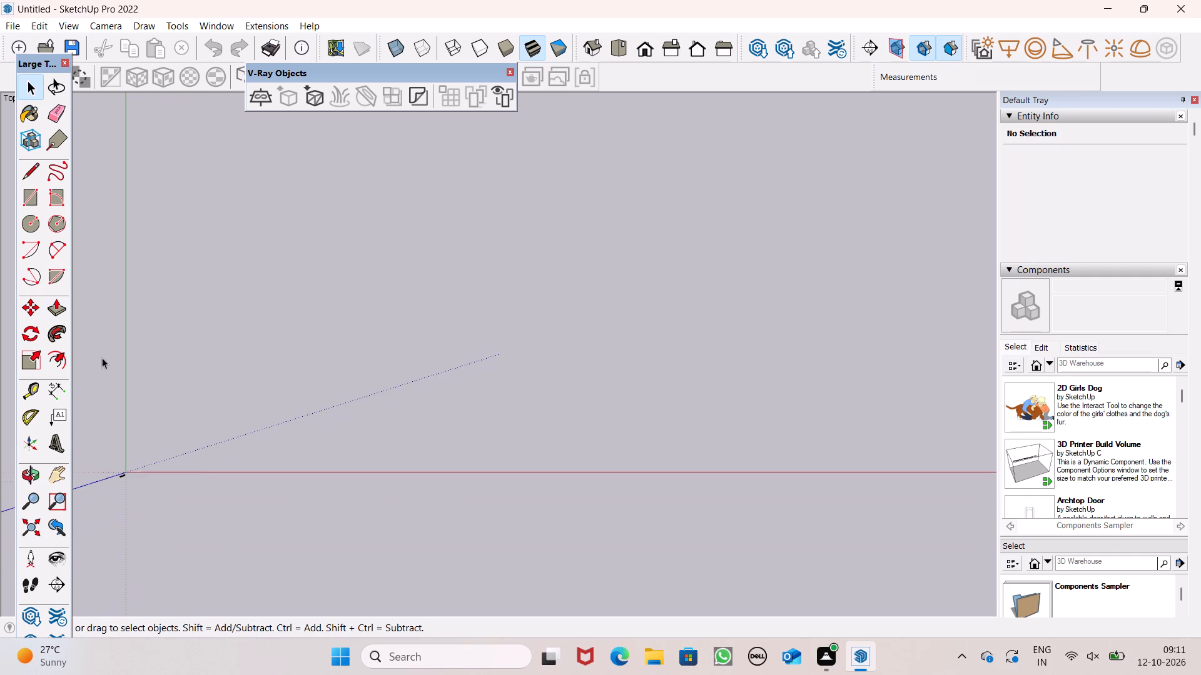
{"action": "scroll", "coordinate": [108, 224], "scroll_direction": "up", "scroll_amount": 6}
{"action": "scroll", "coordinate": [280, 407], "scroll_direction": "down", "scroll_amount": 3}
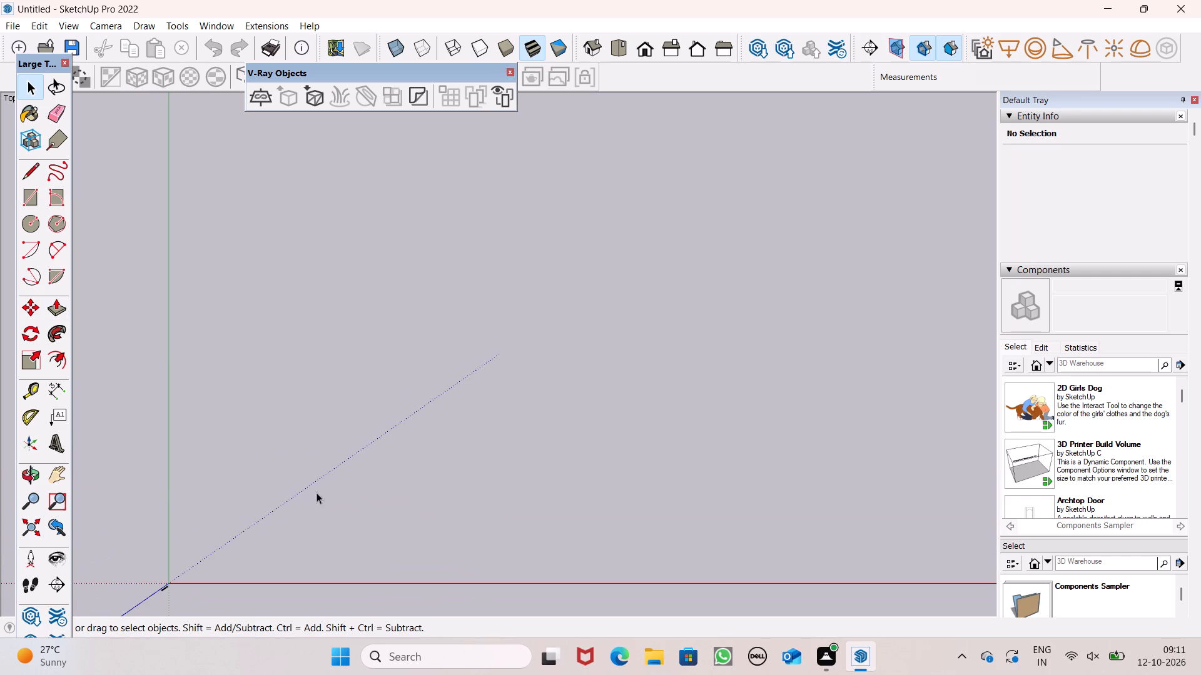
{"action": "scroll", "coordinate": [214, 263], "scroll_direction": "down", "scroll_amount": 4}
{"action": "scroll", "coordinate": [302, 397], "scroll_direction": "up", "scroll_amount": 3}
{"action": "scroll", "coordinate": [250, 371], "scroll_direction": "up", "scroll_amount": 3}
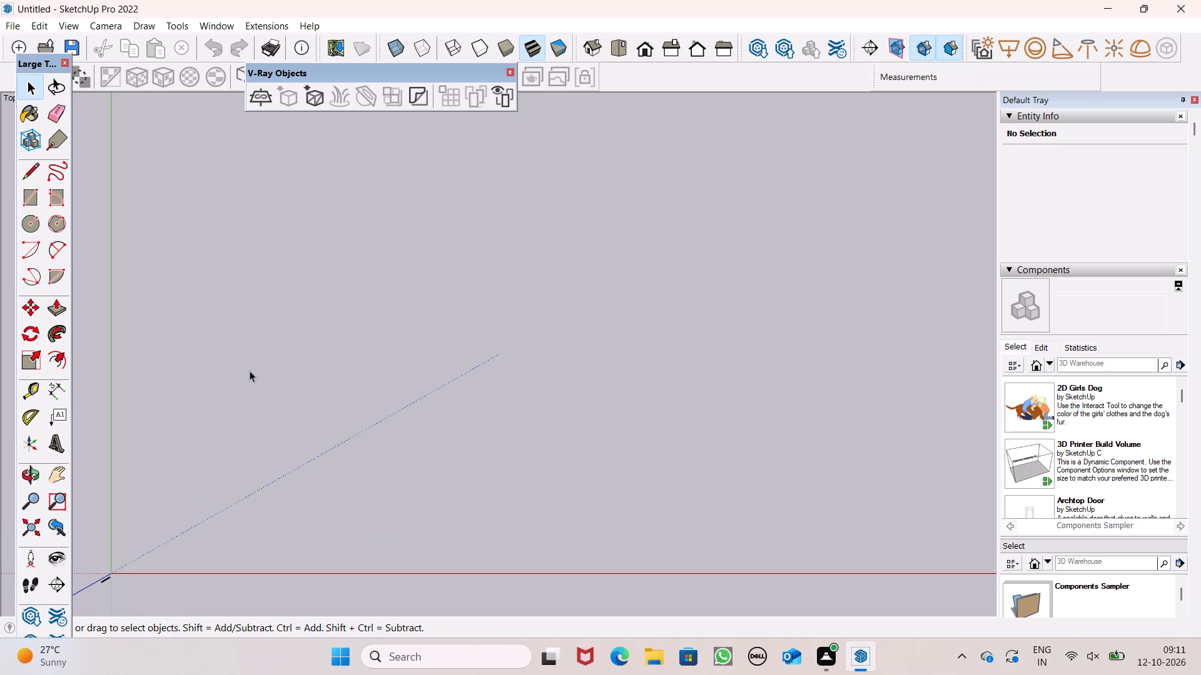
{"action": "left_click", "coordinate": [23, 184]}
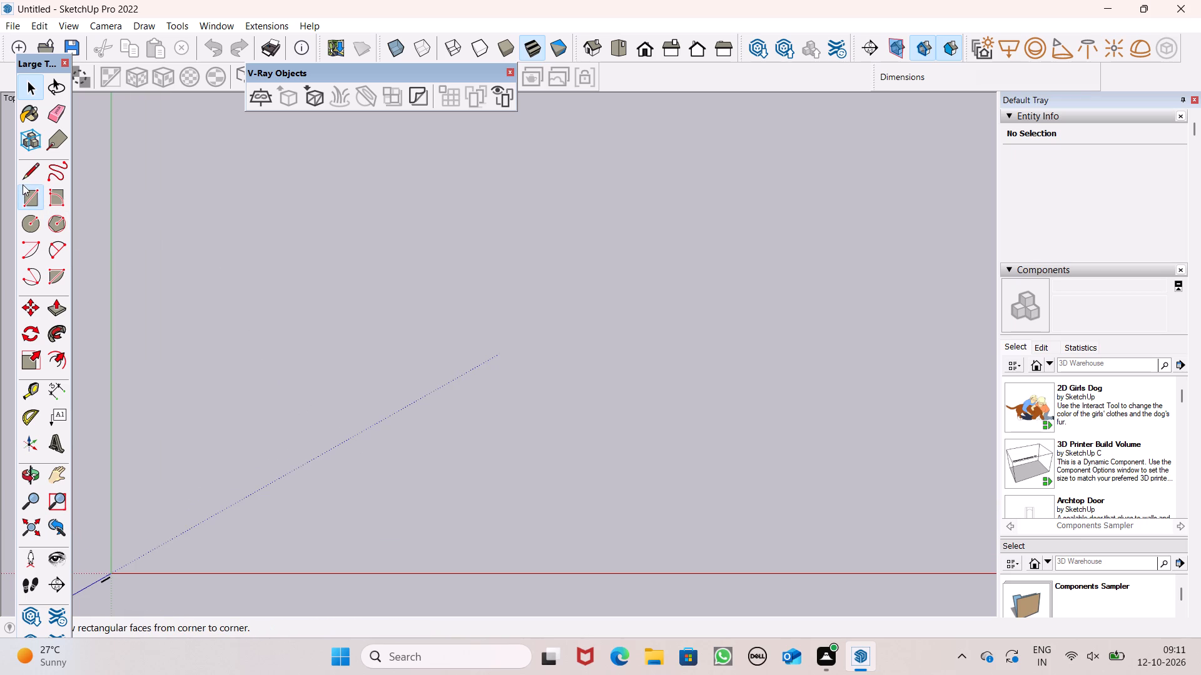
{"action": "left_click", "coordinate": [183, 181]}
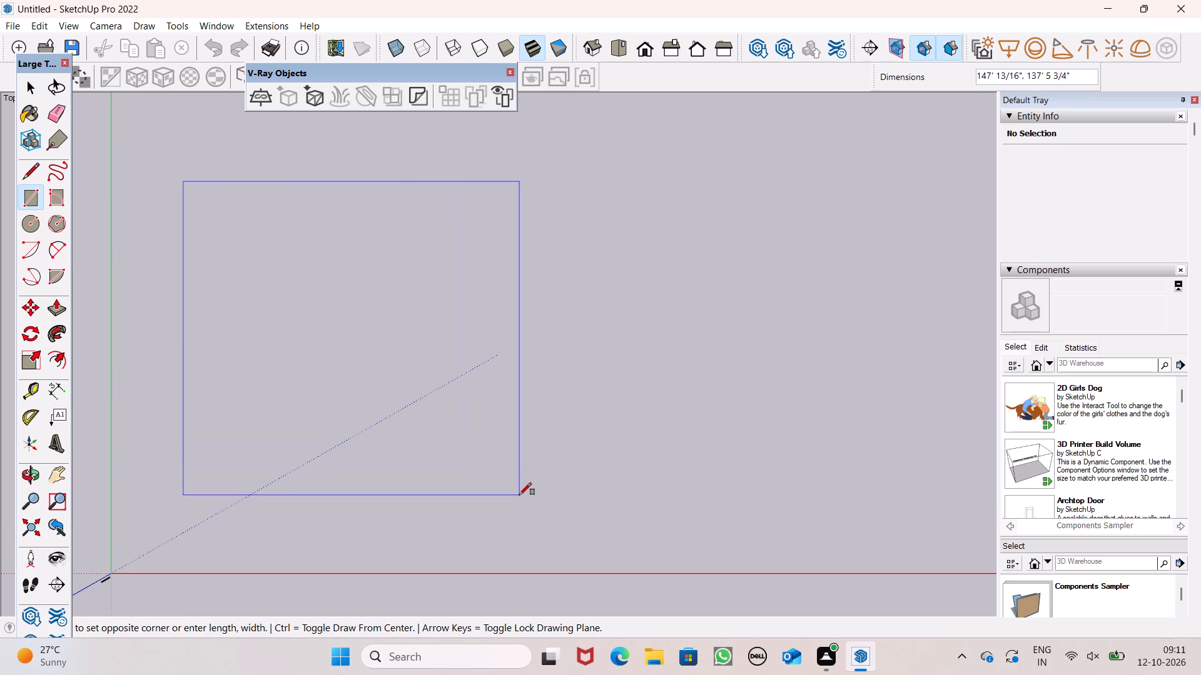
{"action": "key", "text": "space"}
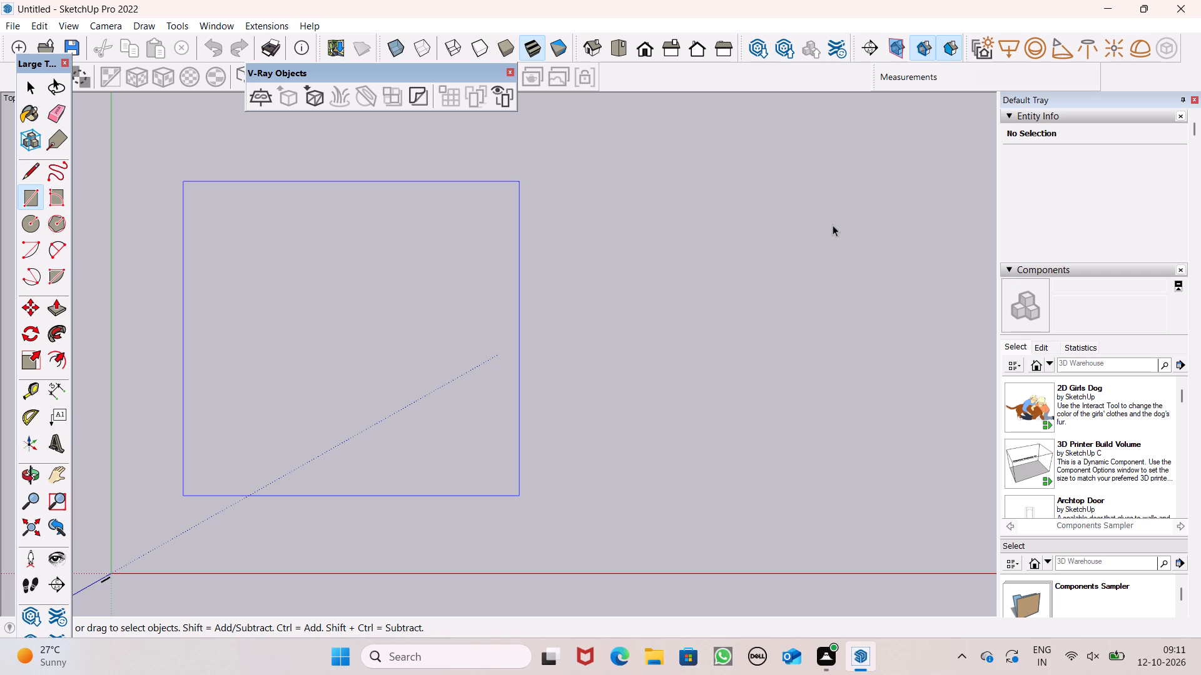
Undock the Measurements toolbar and redock it in the same toolbar row, closer to the V-Ray Objects toolbar.
{"action": "left_click_drag", "start_coordinate": [961, 75], "coordinate": [943, 82]}
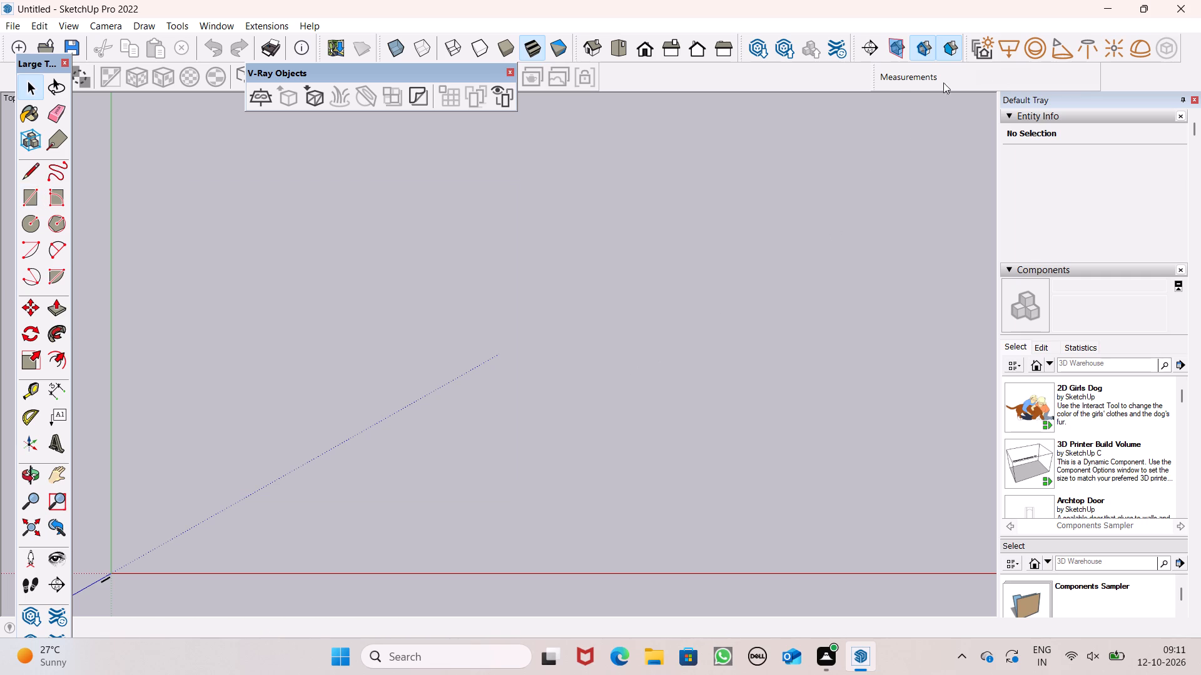
{"action": "left_click_drag", "start_coordinate": [943, 82], "coordinate": [894, 87]}
{"action": "left_click_drag", "start_coordinate": [871, 72], "coordinate": [524, 183]}
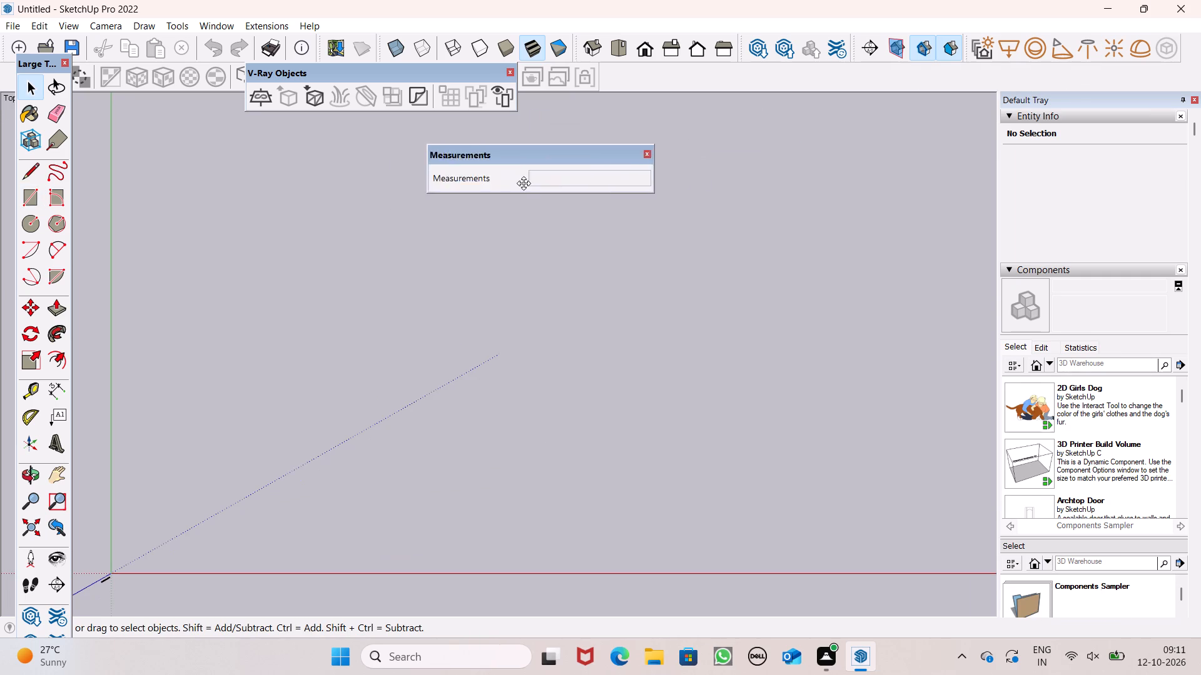
{"action": "left_click_drag", "start_coordinate": [524, 183], "coordinate": [633, 127]}
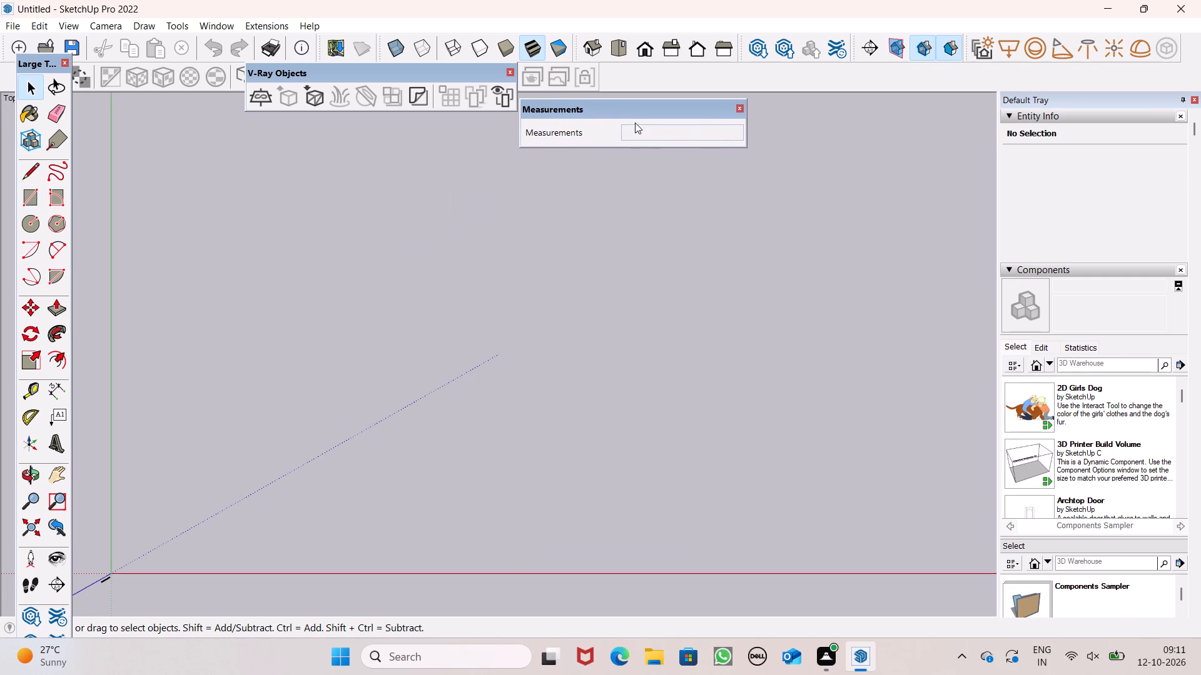
{"action": "left_click_drag", "start_coordinate": [524, 138], "coordinate": [582, 124]}
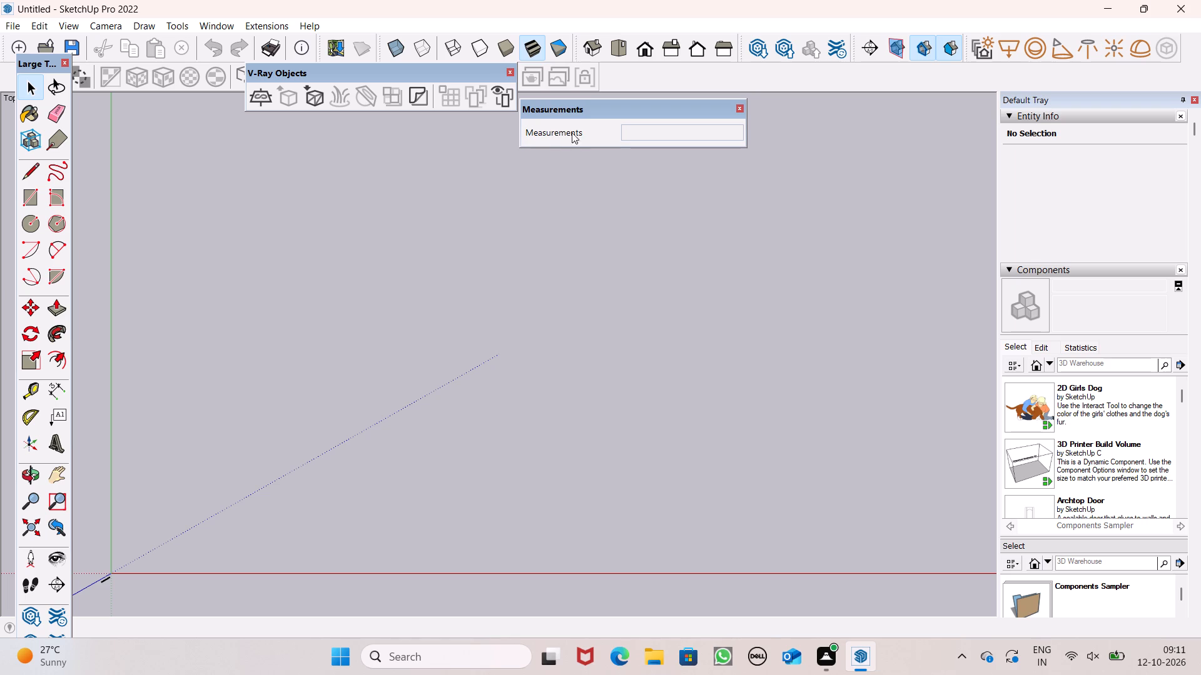
{"action": "left_click_drag", "start_coordinate": [526, 107], "coordinate": [572, 87]}
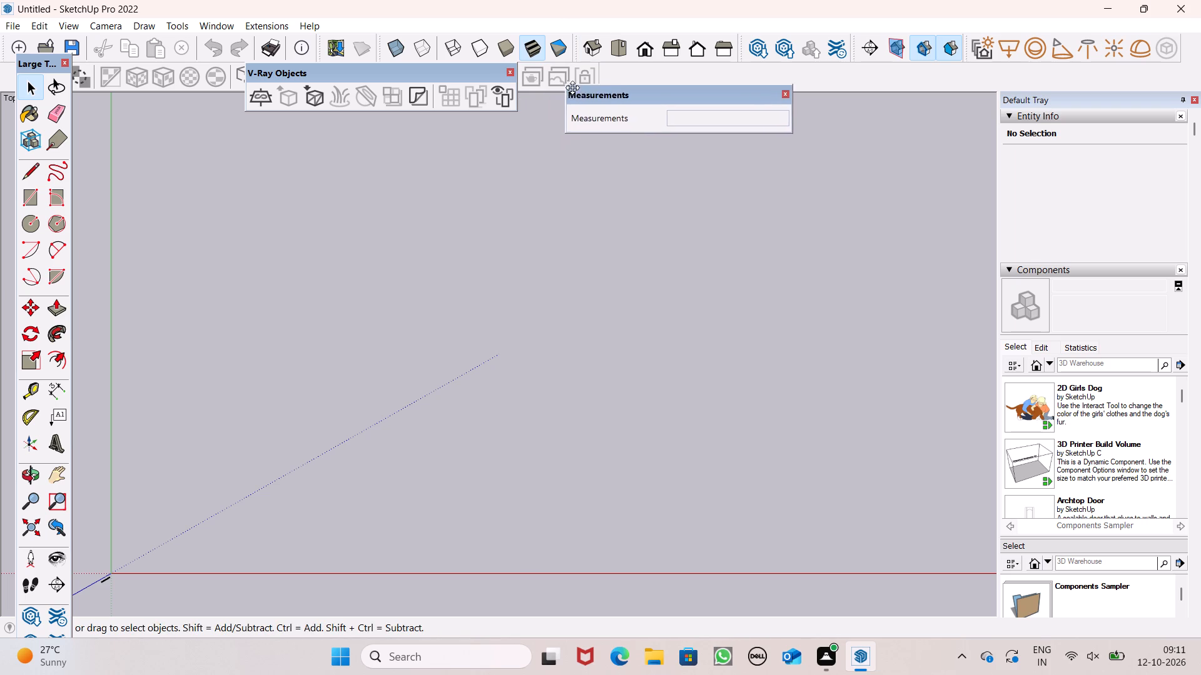
{"action": "left_click_drag", "start_coordinate": [572, 87], "coordinate": [592, 76]}
{"action": "key", "text": "space"}
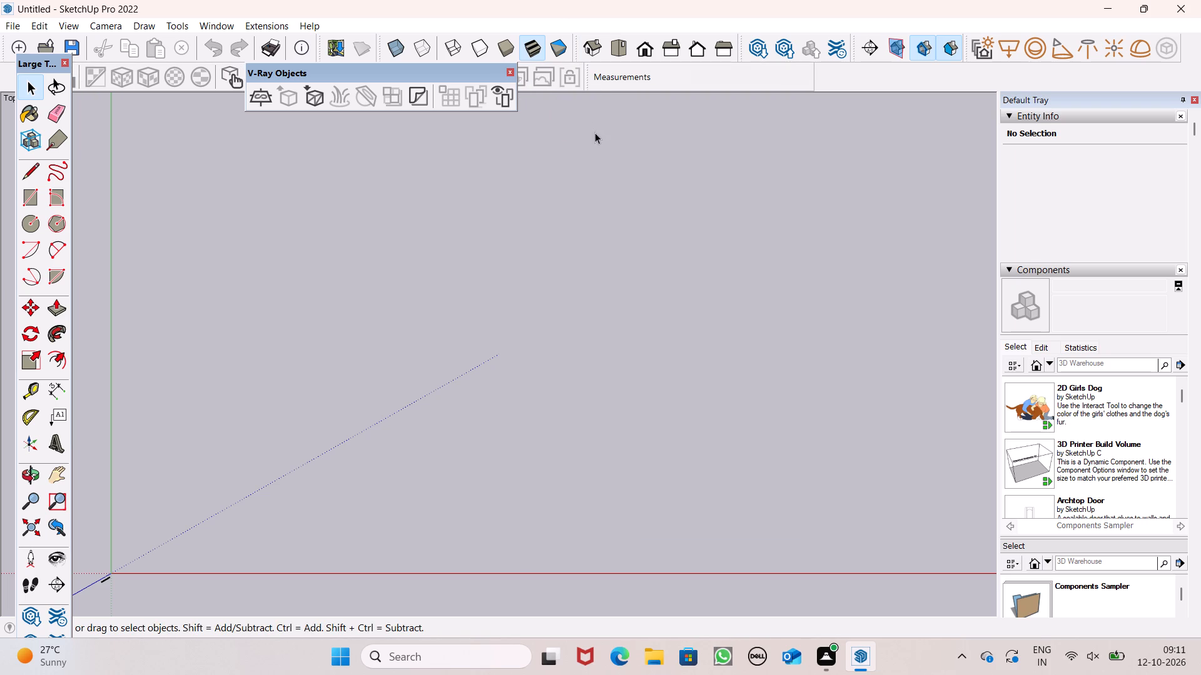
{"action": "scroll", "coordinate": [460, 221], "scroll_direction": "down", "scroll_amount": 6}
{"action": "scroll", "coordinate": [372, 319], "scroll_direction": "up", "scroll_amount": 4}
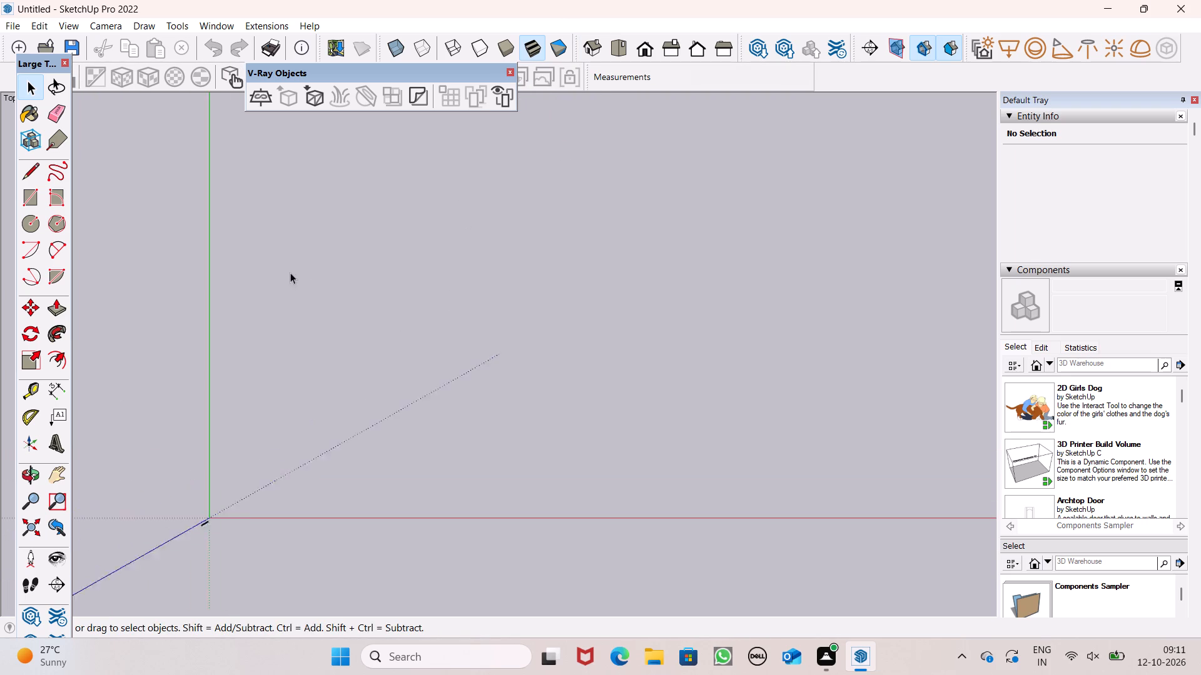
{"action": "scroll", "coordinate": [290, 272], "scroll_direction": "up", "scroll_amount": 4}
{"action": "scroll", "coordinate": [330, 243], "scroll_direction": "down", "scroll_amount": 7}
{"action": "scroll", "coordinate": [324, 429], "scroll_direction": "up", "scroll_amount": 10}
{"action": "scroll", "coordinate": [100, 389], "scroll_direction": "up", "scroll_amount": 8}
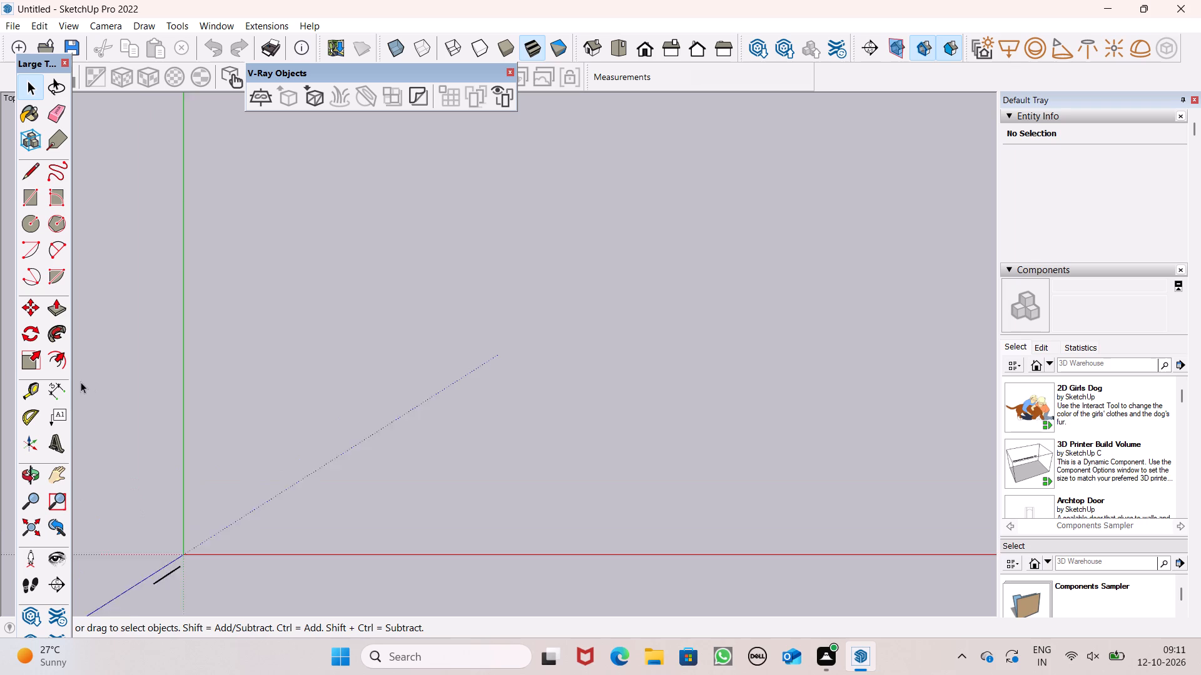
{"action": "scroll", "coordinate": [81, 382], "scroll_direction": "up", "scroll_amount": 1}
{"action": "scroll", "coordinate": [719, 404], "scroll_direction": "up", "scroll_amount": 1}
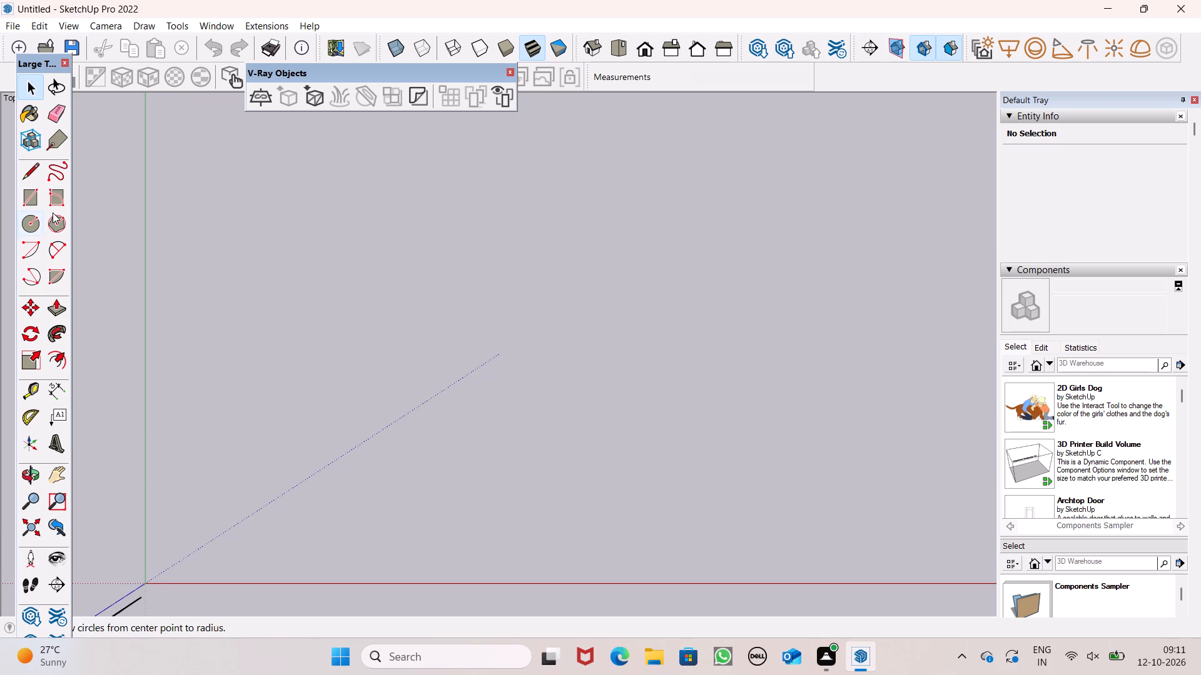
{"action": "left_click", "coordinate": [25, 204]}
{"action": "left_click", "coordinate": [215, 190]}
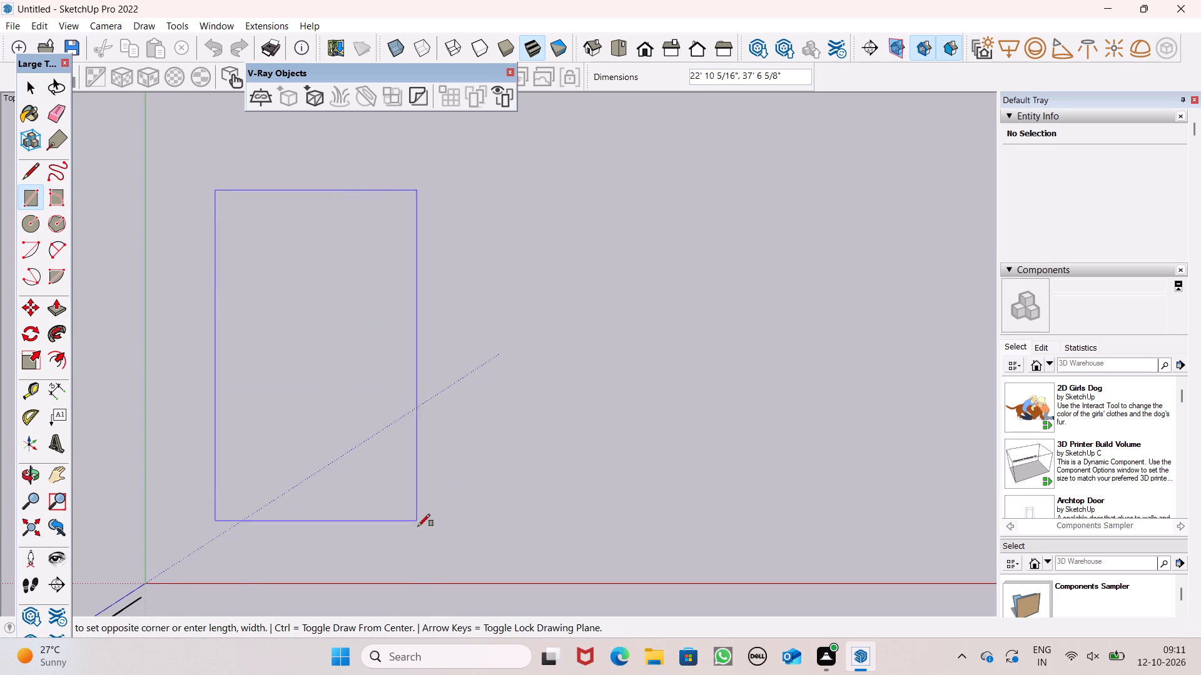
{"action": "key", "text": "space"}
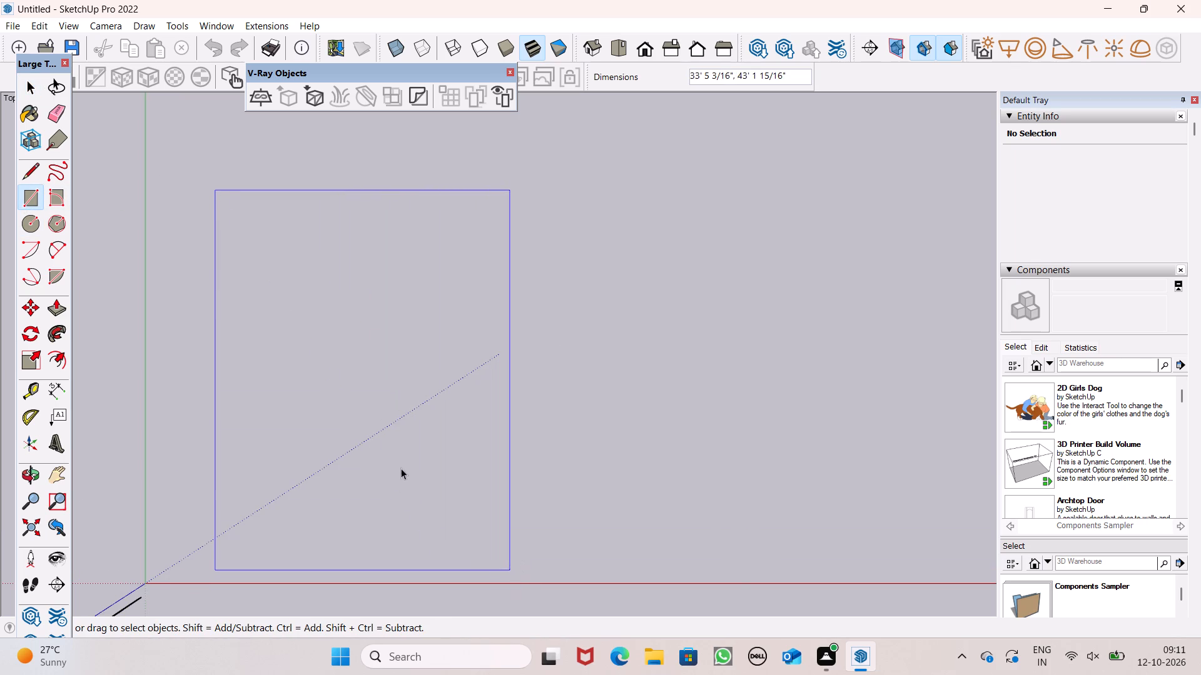
Draw a 60' by 80' rectangle on the ground plane, near the origin between the green and red axes, as the building base.
{"action": "scroll", "coordinate": [392, 467], "scroll_direction": "down", "scroll_amount": 10}
{"action": "scroll", "coordinate": [295, 458], "scroll_direction": "down", "scroll_amount": 7}
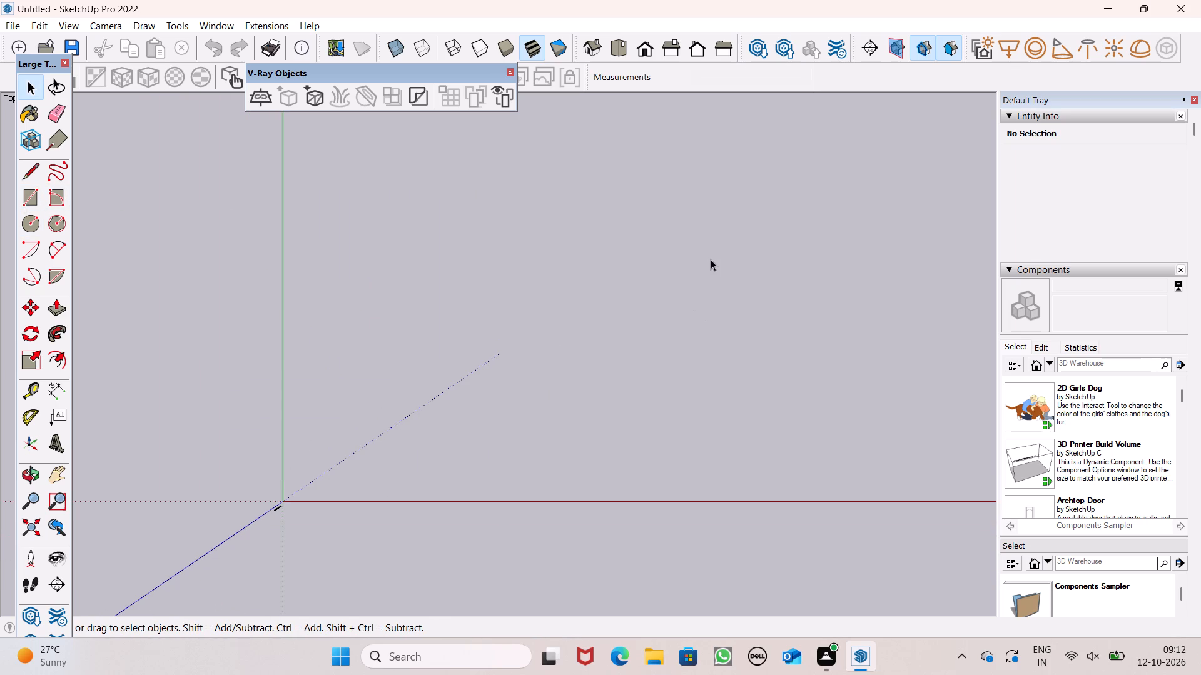
{"action": "scroll", "coordinate": [702, 271], "scroll_direction": "down", "scroll_amount": 6}
{"action": "scroll", "coordinate": [749, 226], "scroll_direction": "up", "scroll_amount": 5}
{"action": "scroll", "coordinate": [873, 436], "scroll_direction": "up", "scroll_amount": 3}
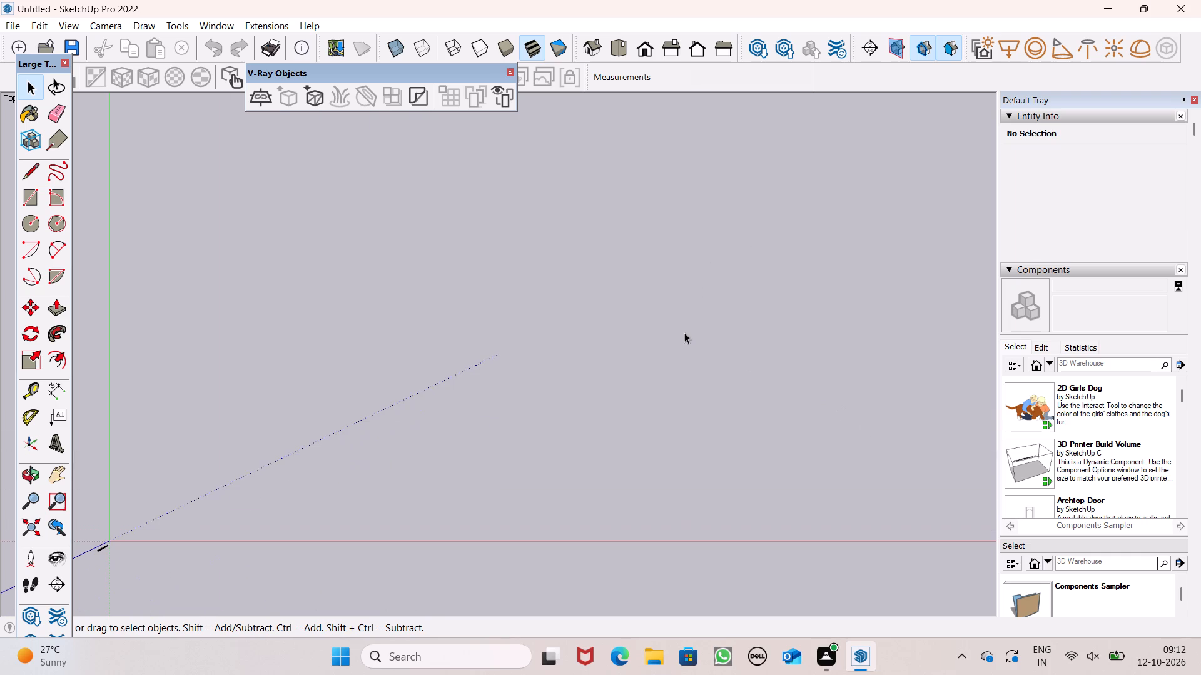
{"action": "scroll", "coordinate": [673, 330], "scroll_direction": "down", "scroll_amount": 1}
{"action": "scroll", "coordinate": [433, 184], "scroll_direction": "up", "scroll_amount": 4}
{"action": "scroll", "coordinate": [433, 184], "scroll_direction": "down", "scroll_amount": 1}
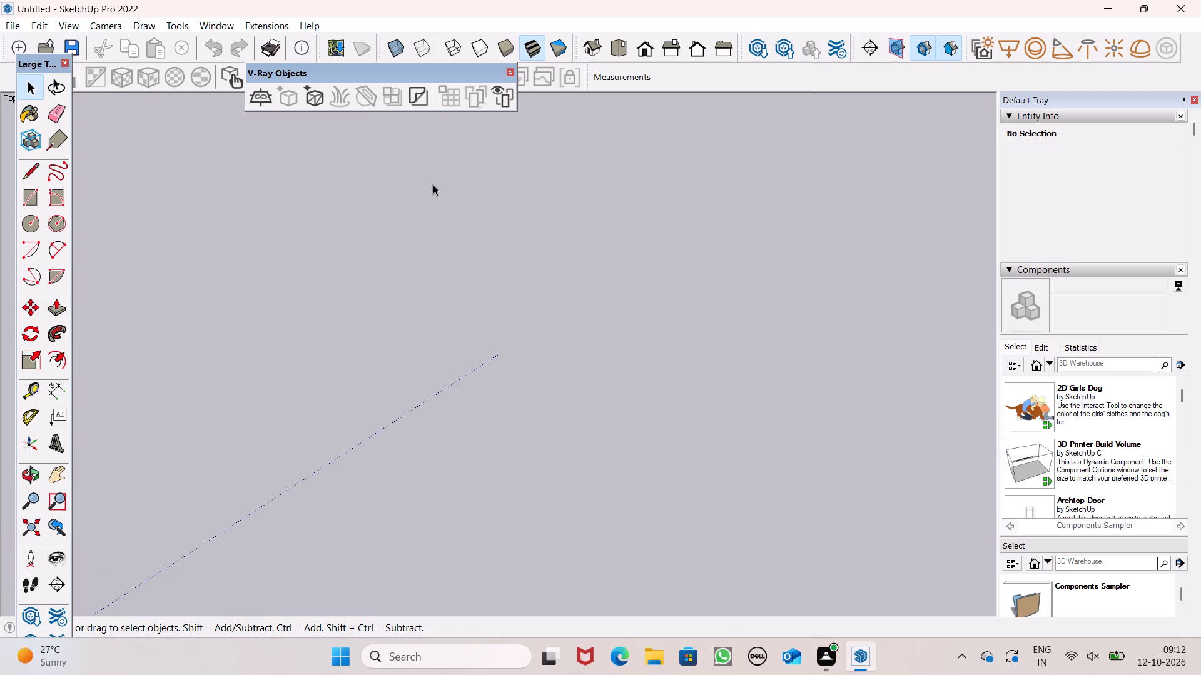
{"action": "scroll", "coordinate": [447, 199], "scroll_direction": "down", "scroll_amount": 2}
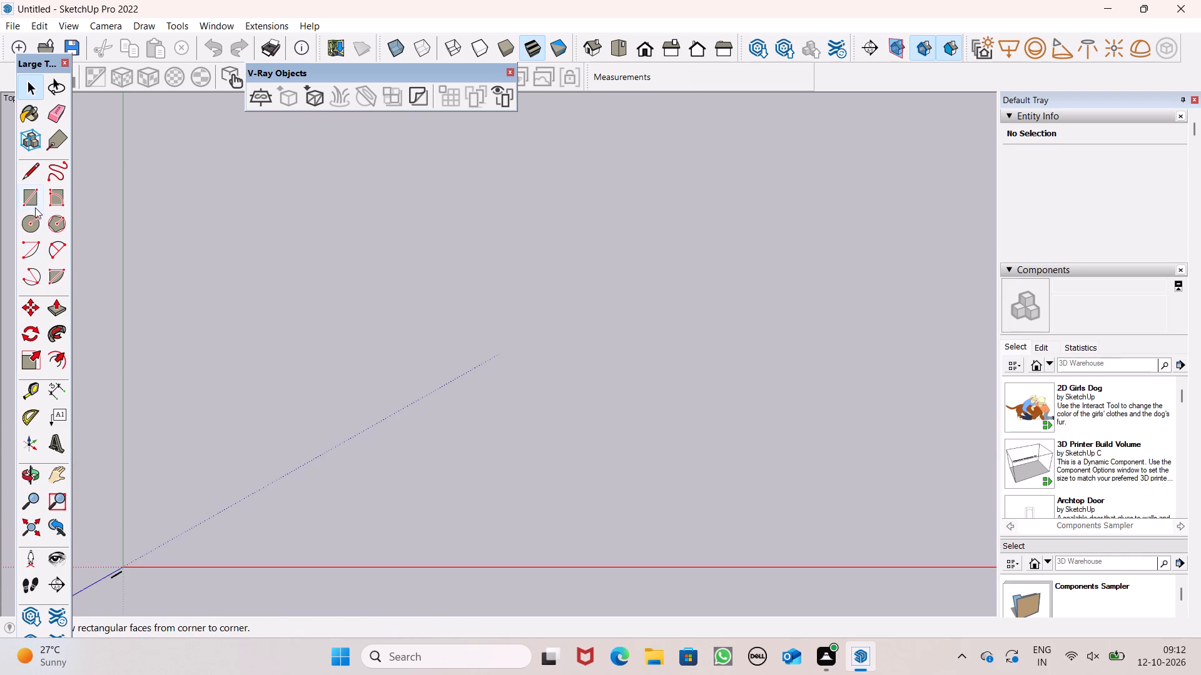
{"action": "left_click", "coordinate": [38, 205]}
{"action": "left_click", "coordinate": [208, 159]}
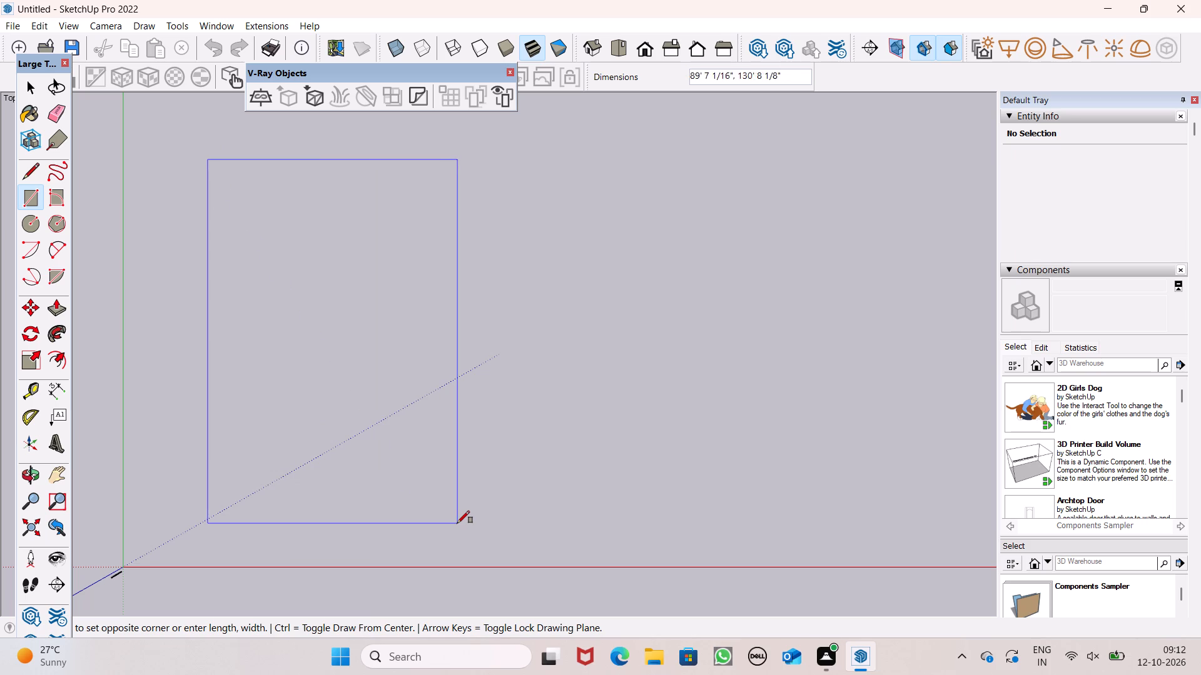
{"action": "key", "text": "6"}
{"action": "key", "text": "0"}
{"action": "type", "text": "',"}
{"action": "type", "text": "80'"}
{"action": "key", "text": "Return"}
{"action": "key", "text": "space"}
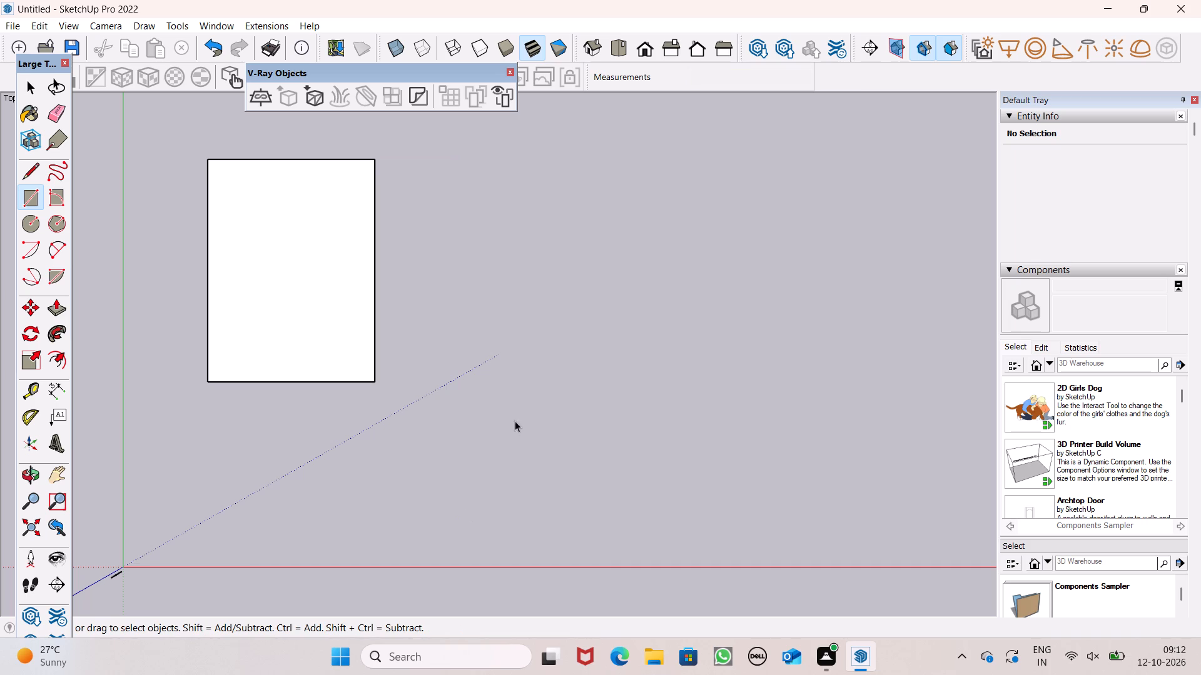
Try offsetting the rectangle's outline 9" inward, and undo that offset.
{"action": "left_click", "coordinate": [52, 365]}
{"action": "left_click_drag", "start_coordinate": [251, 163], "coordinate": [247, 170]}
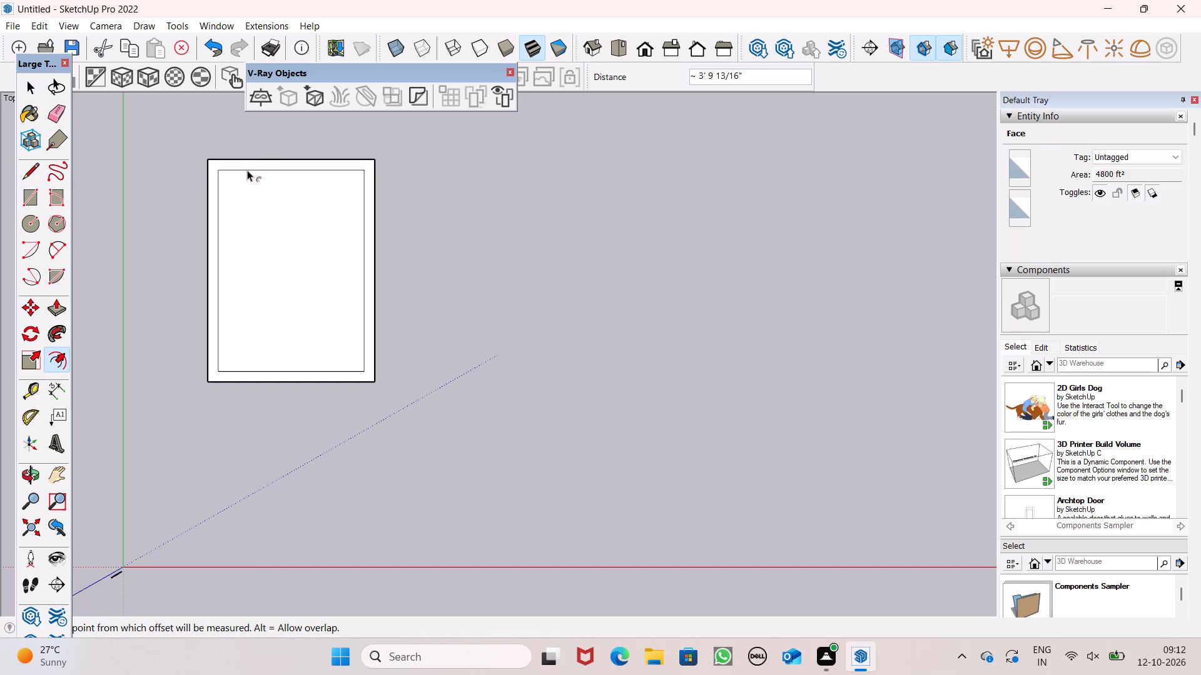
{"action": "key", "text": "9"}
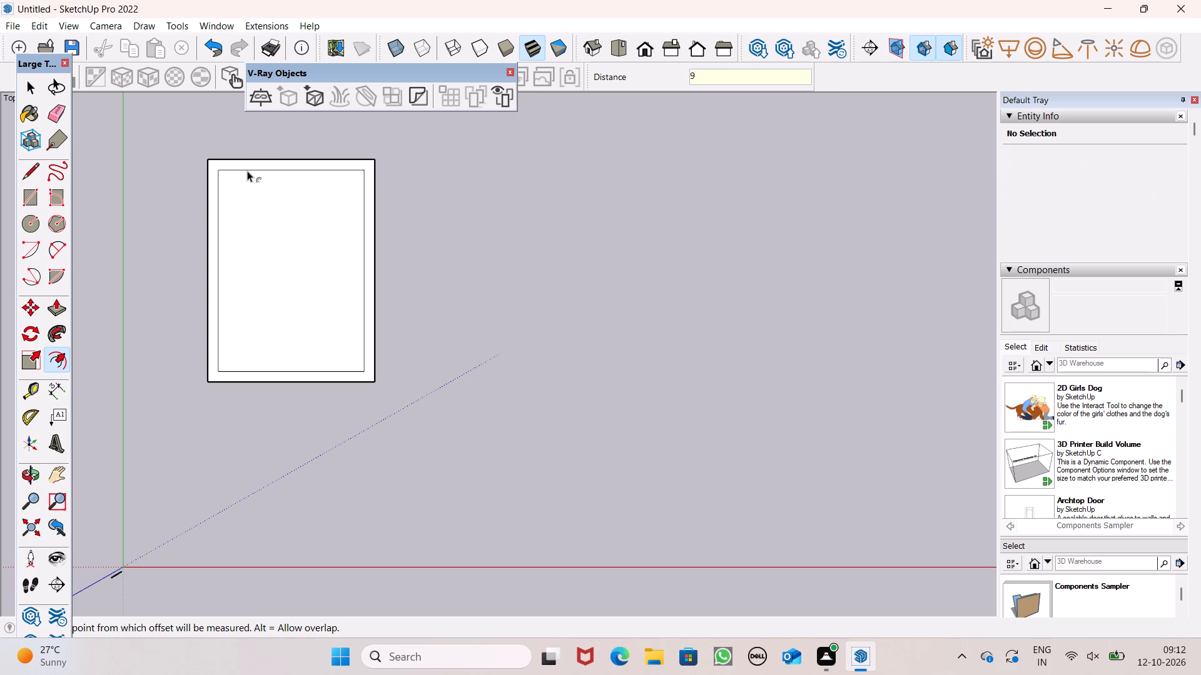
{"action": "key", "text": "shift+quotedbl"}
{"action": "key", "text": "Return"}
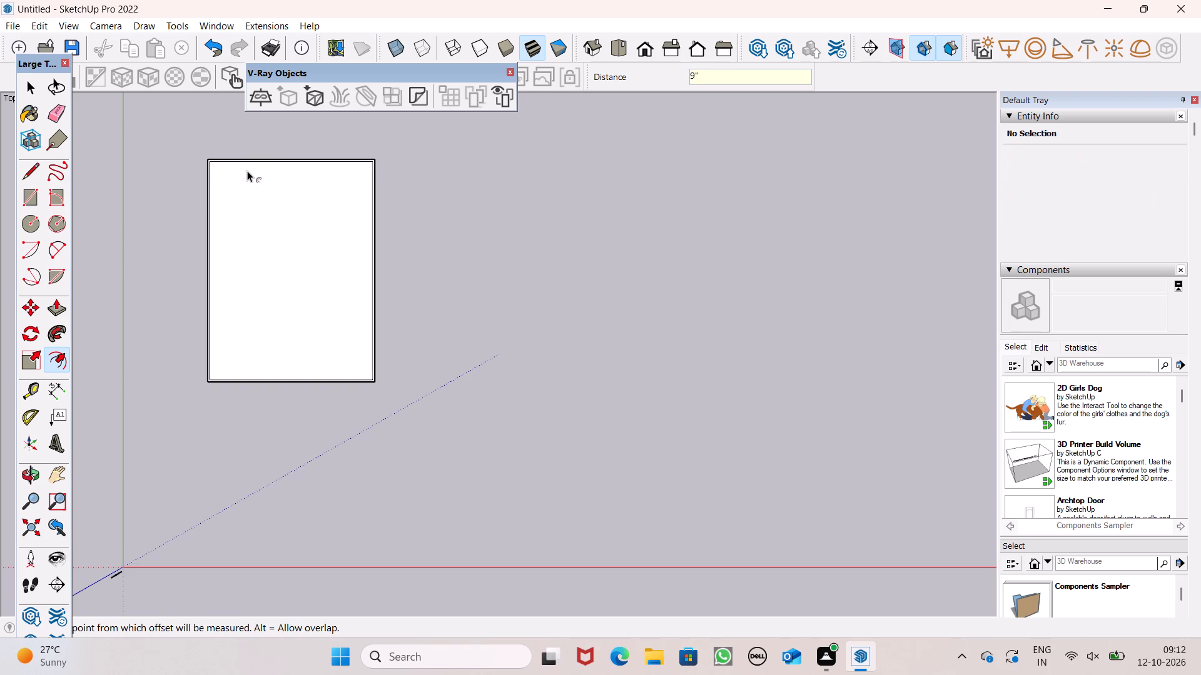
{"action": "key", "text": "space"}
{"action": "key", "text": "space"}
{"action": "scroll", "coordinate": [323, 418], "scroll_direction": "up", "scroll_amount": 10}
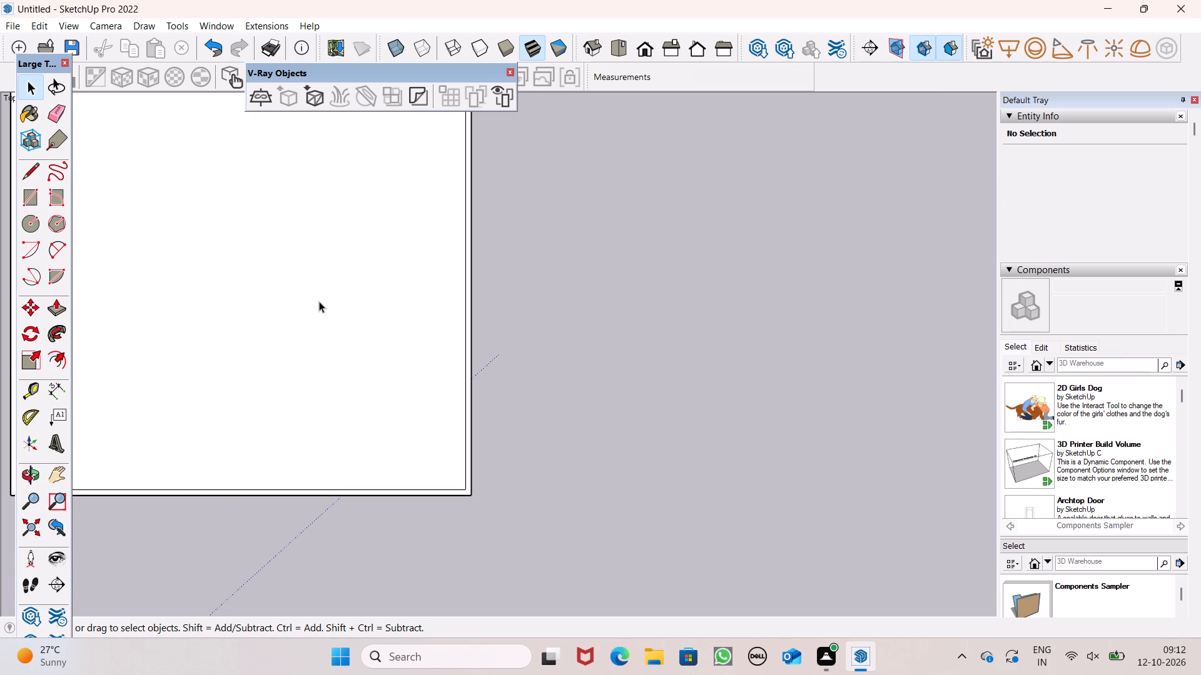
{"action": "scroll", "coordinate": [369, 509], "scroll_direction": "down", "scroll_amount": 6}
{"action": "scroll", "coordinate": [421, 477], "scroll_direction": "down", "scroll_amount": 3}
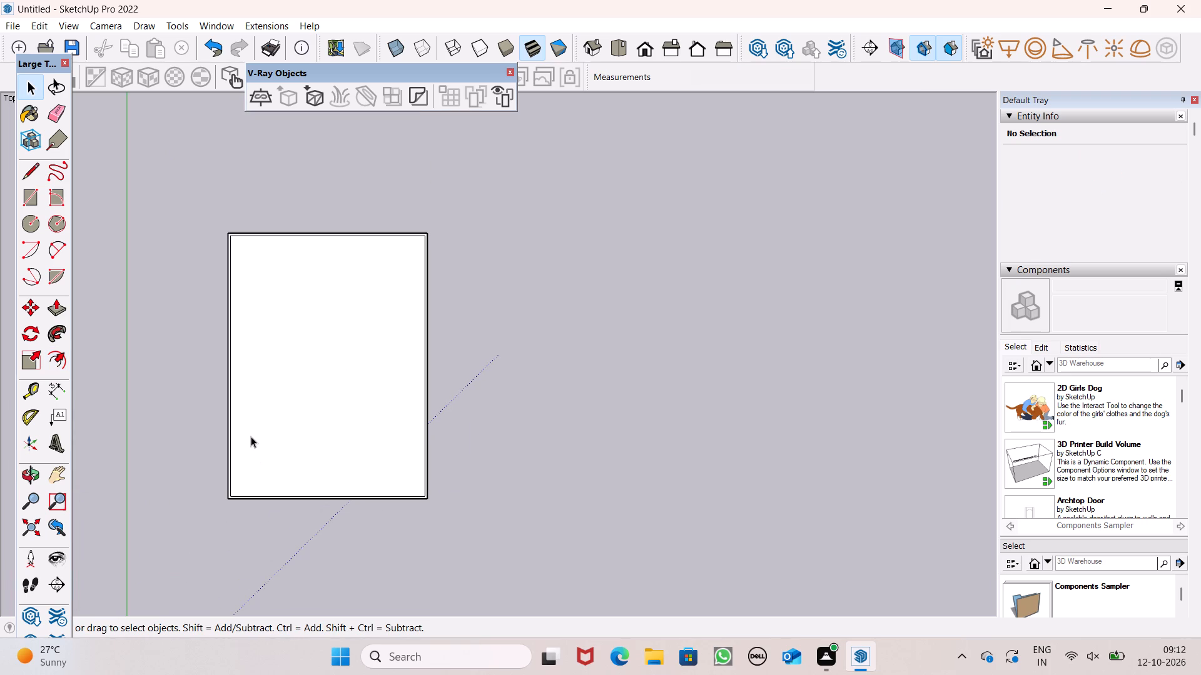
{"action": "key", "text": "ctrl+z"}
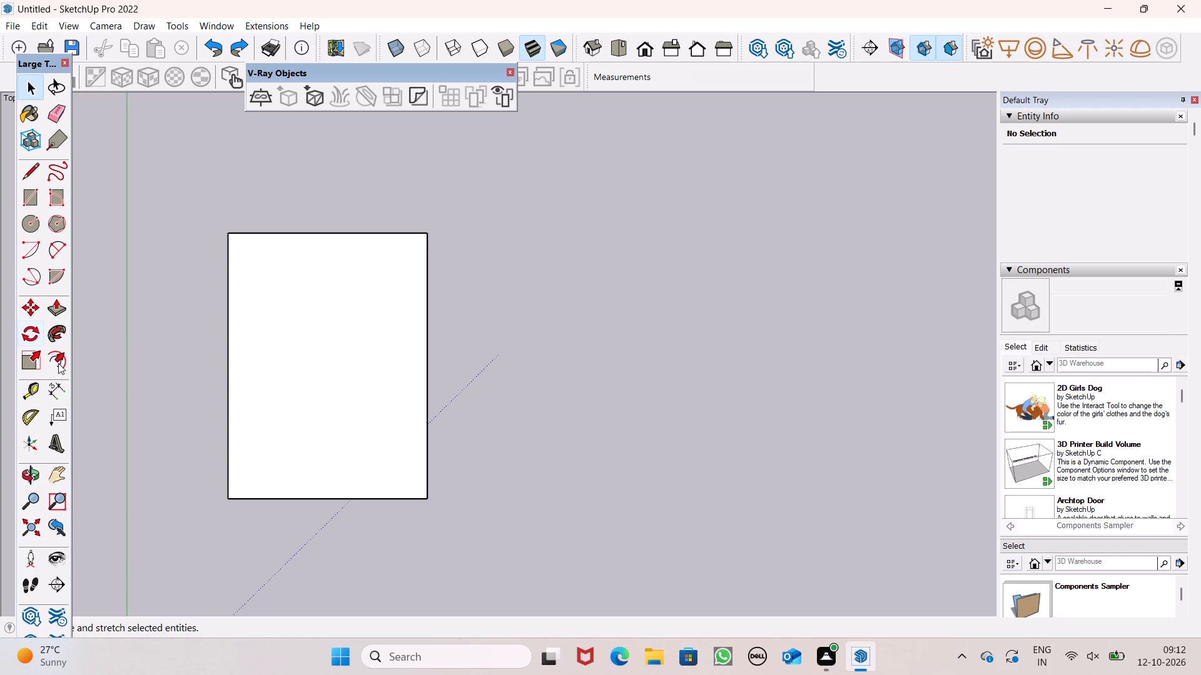
Offset the 60' by 80' rectangle's outline 1' inward and clear the selection.
{"action": "left_click", "coordinate": [58, 362]}
{"action": "left_click_drag", "start_coordinate": [317, 246], "coordinate": [296, 248]}
{"action": "type", "text": "1'"}
{"action": "key", "text": "Return"}
{"action": "key", "text": "space"}
{"action": "left_click", "coordinate": [507, 386]}
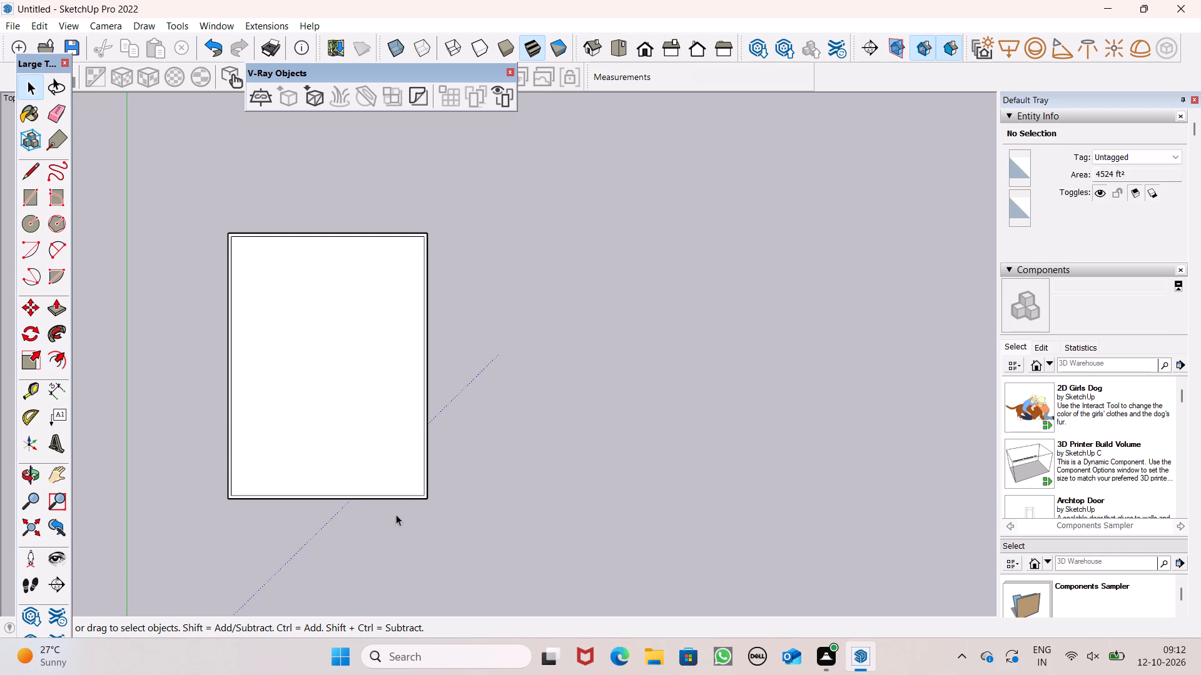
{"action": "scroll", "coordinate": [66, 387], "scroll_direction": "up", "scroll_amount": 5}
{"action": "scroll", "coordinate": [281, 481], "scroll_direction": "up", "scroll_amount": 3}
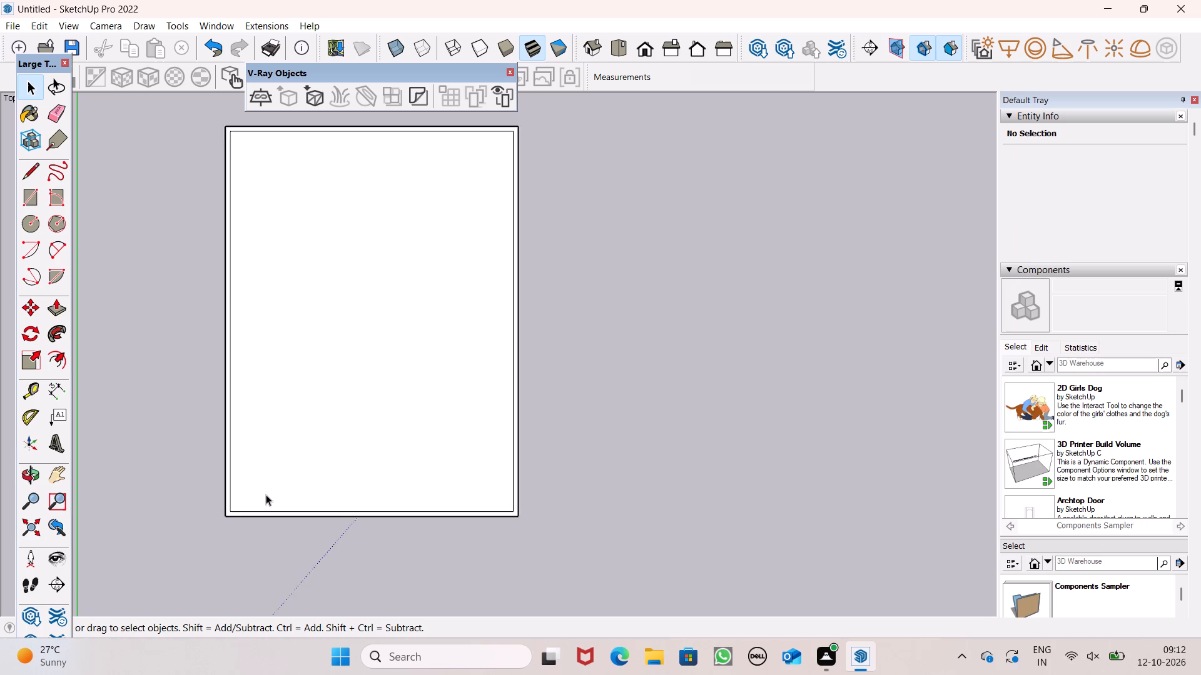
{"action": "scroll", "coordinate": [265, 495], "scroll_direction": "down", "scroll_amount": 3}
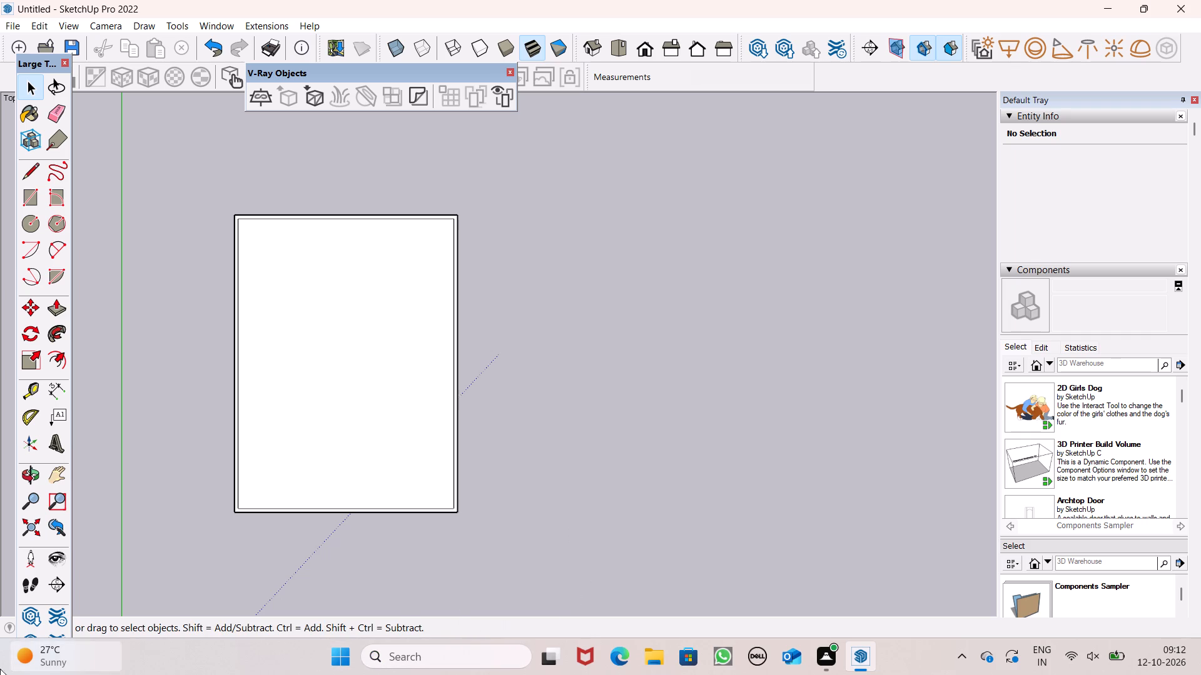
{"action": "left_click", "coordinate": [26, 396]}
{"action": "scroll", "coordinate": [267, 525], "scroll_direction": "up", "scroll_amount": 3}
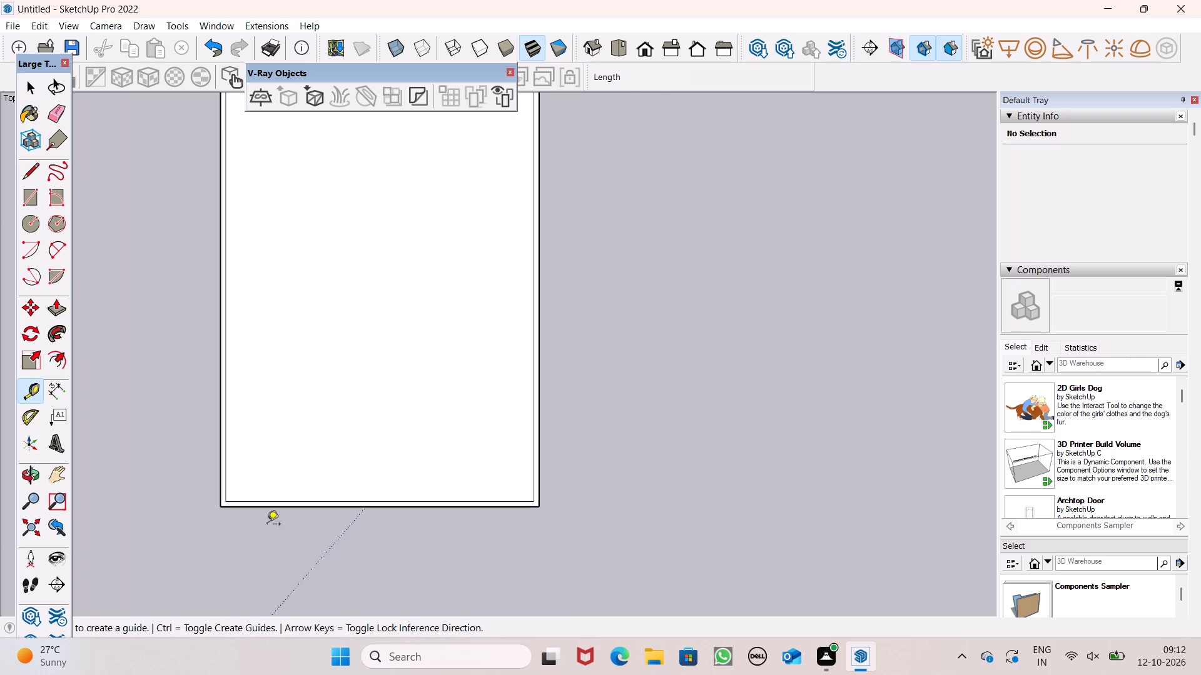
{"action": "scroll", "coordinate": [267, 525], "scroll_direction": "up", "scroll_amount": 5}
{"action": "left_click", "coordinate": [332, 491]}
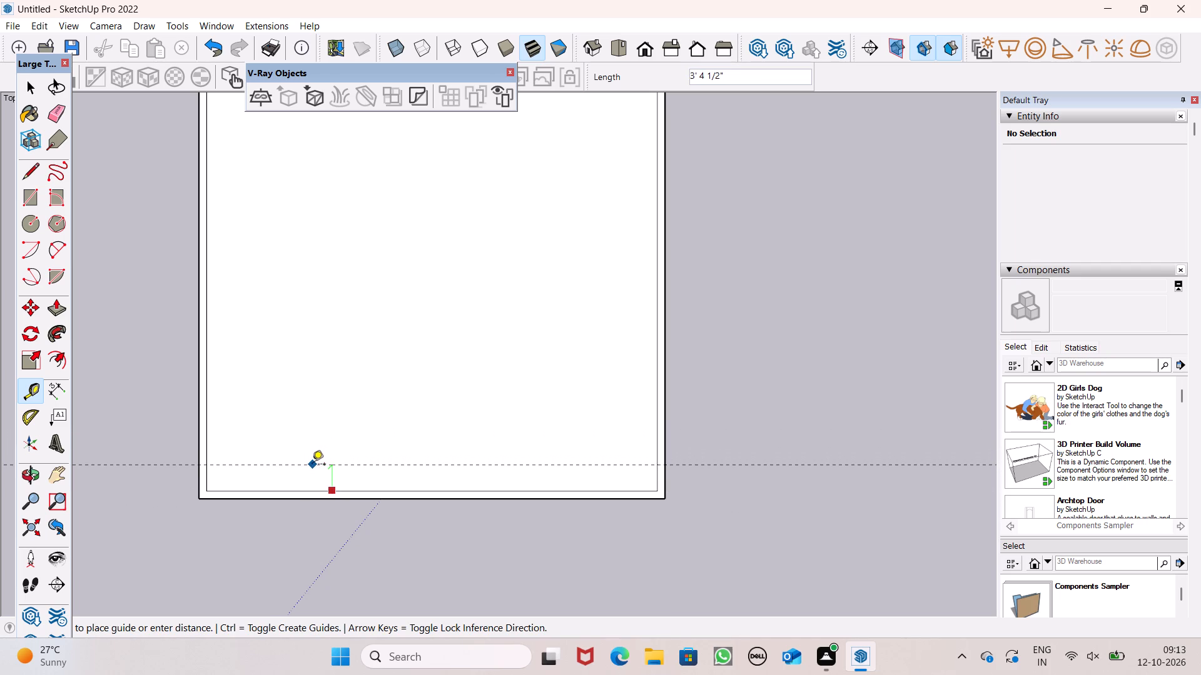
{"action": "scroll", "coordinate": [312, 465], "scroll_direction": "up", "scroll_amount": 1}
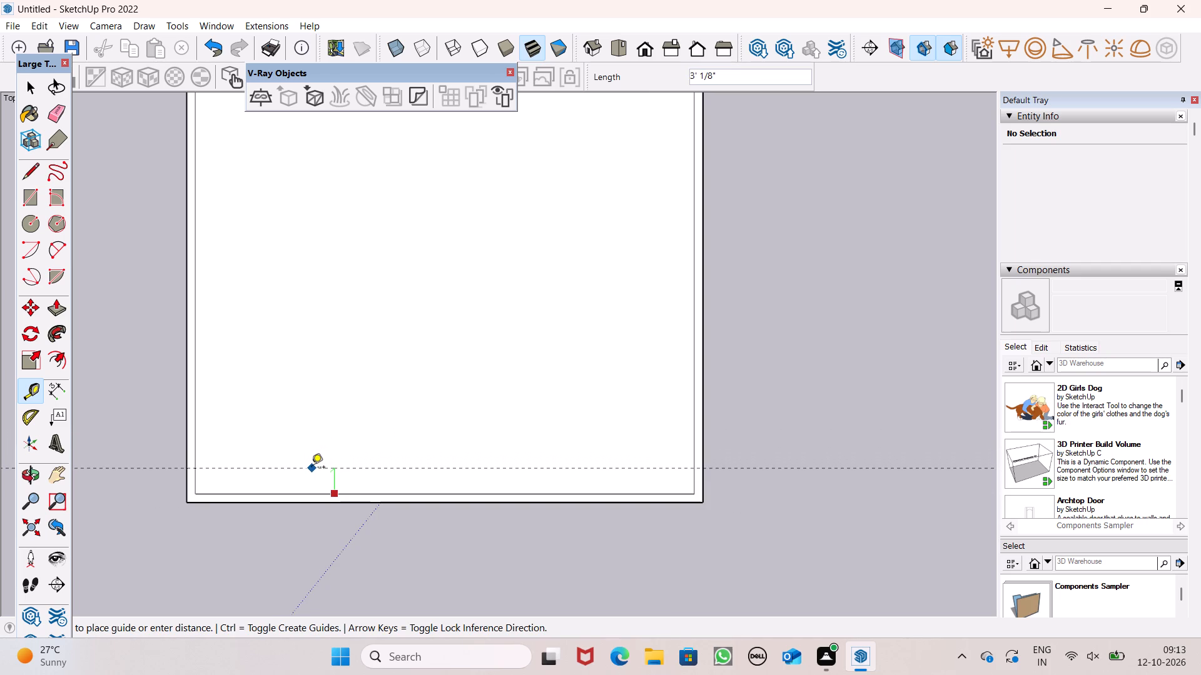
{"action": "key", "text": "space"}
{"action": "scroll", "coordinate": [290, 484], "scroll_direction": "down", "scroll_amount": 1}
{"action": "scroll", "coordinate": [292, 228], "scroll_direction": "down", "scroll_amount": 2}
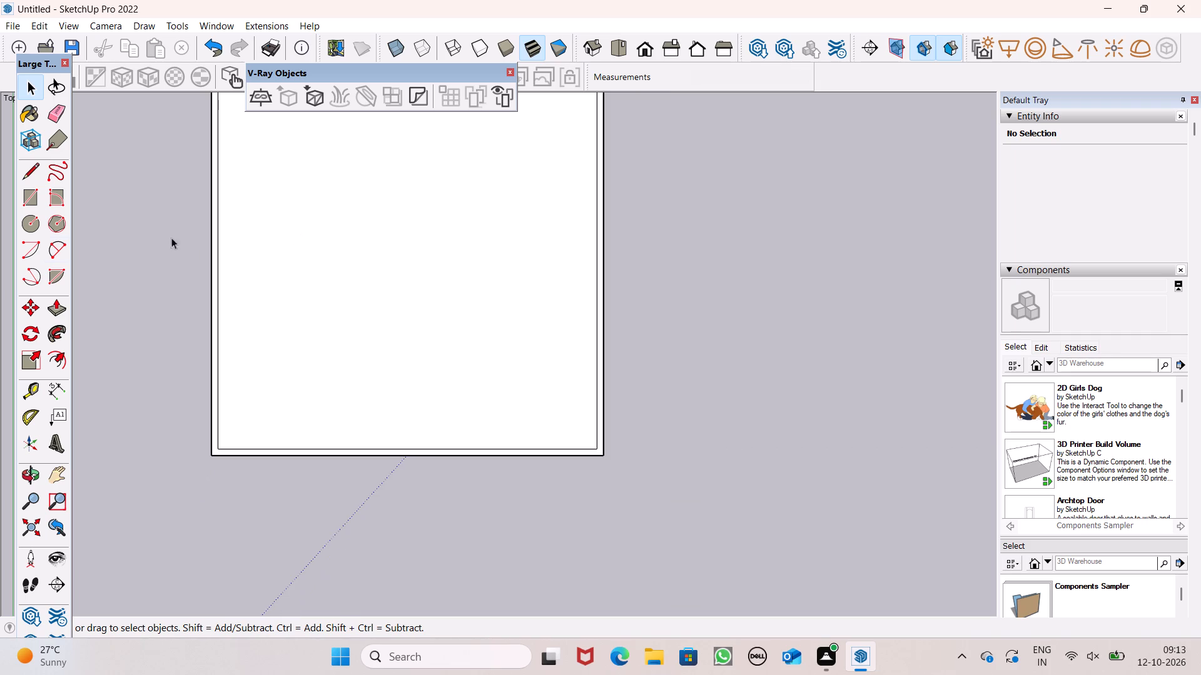
Draw two 1' lines extending the inner rectangle's front edge from its corners to the outer rectangle's side edges.
{"action": "left_click", "coordinate": [36, 175]}
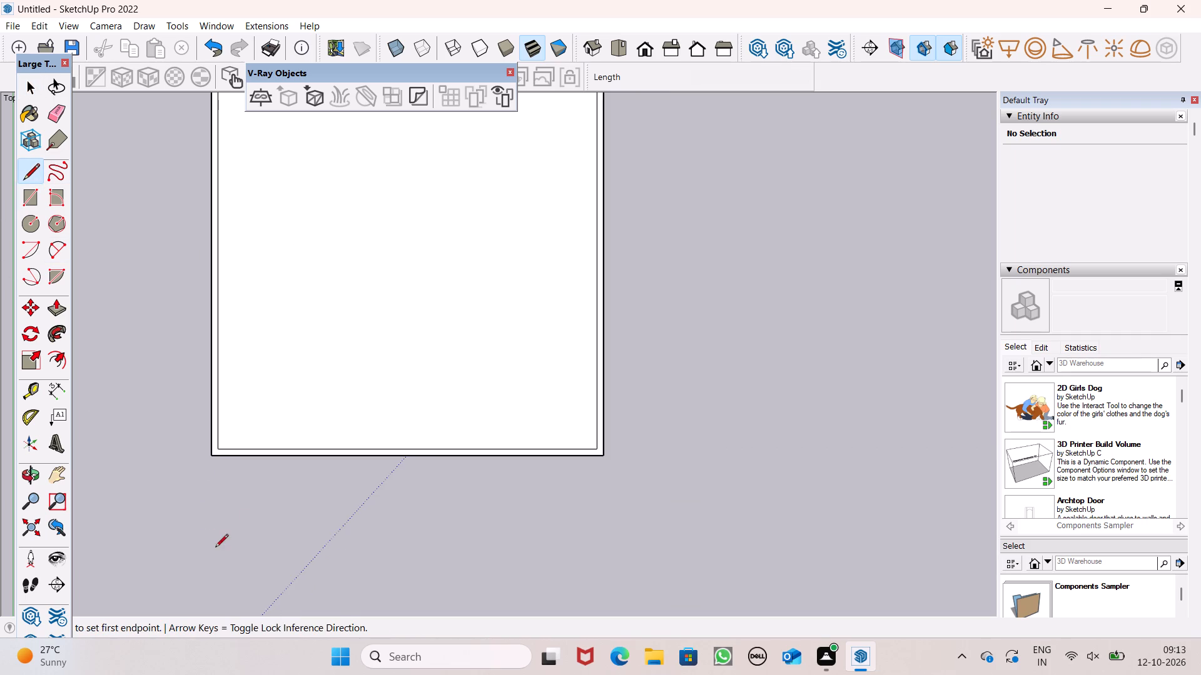
{"action": "scroll", "coordinate": [221, 461], "scroll_direction": "up", "scroll_amount": 9}
{"action": "scroll", "coordinate": [194, 404], "scroll_direction": "up", "scroll_amount": 8}
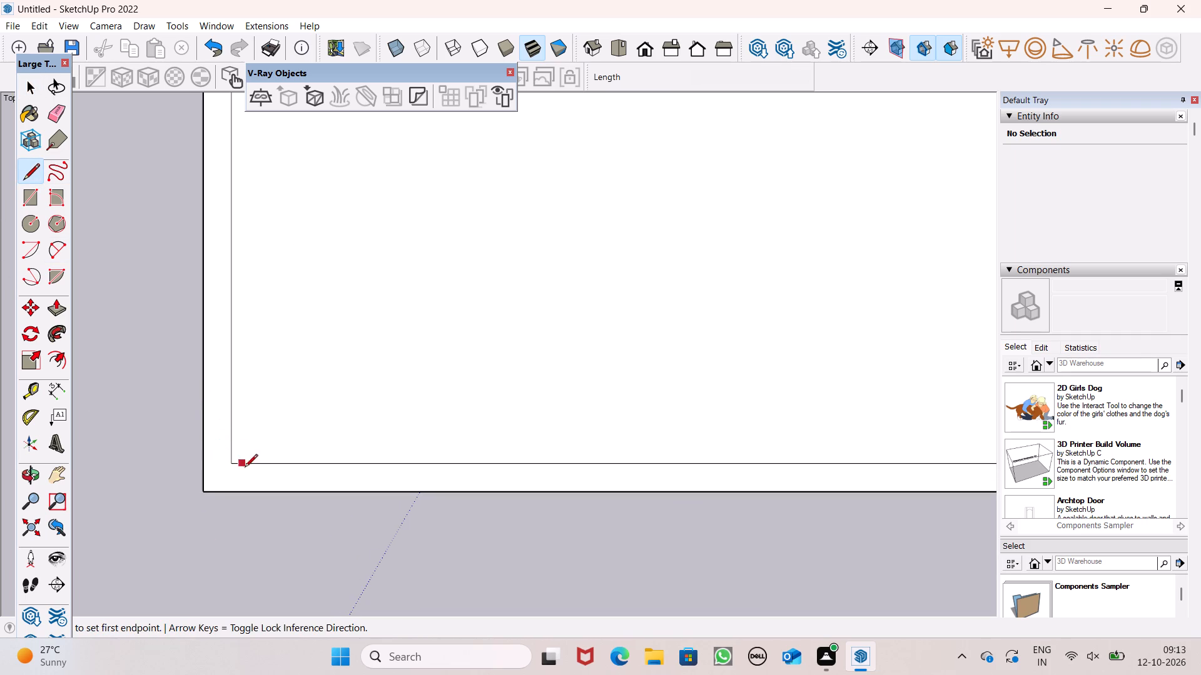
{"action": "left_click", "coordinate": [230, 463]}
{"action": "left_click", "coordinate": [202, 467]}
{"action": "scroll", "coordinate": [235, 407], "scroll_direction": "down", "scroll_amount": 16}
{"action": "scroll", "coordinate": [691, 479], "scroll_direction": "up", "scroll_amount": 8}
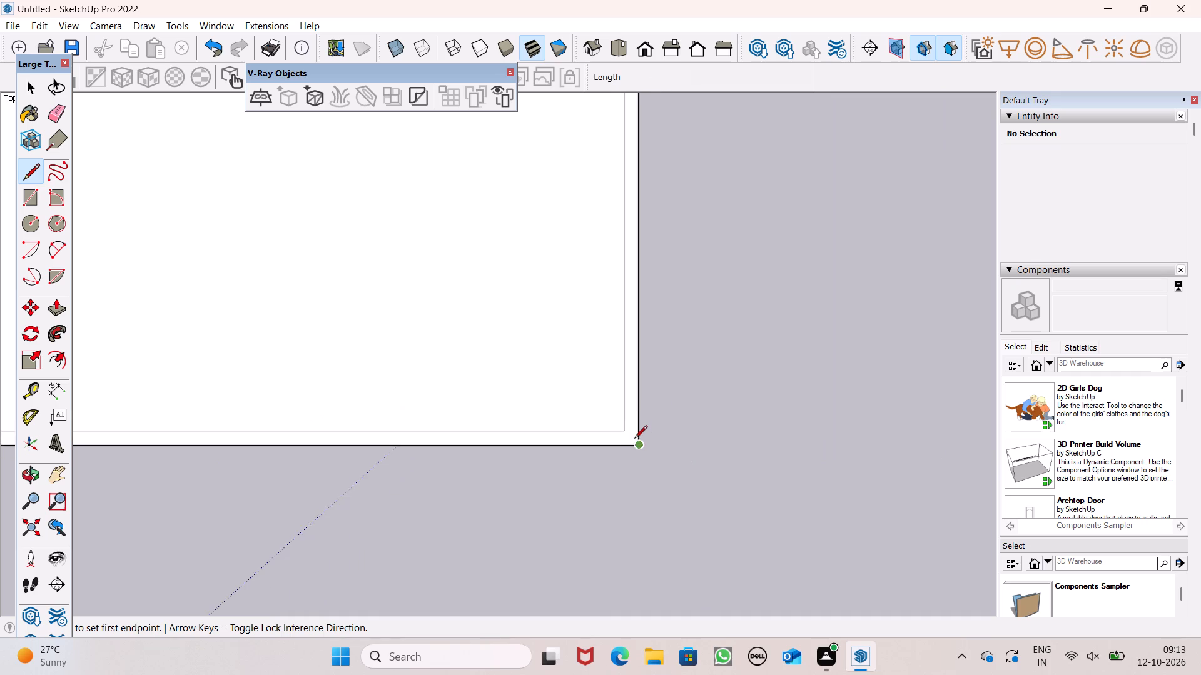
{"action": "scroll", "coordinate": [634, 434], "scroll_direction": "up", "scroll_amount": 9}
{"action": "left_click", "coordinate": [609, 424]}
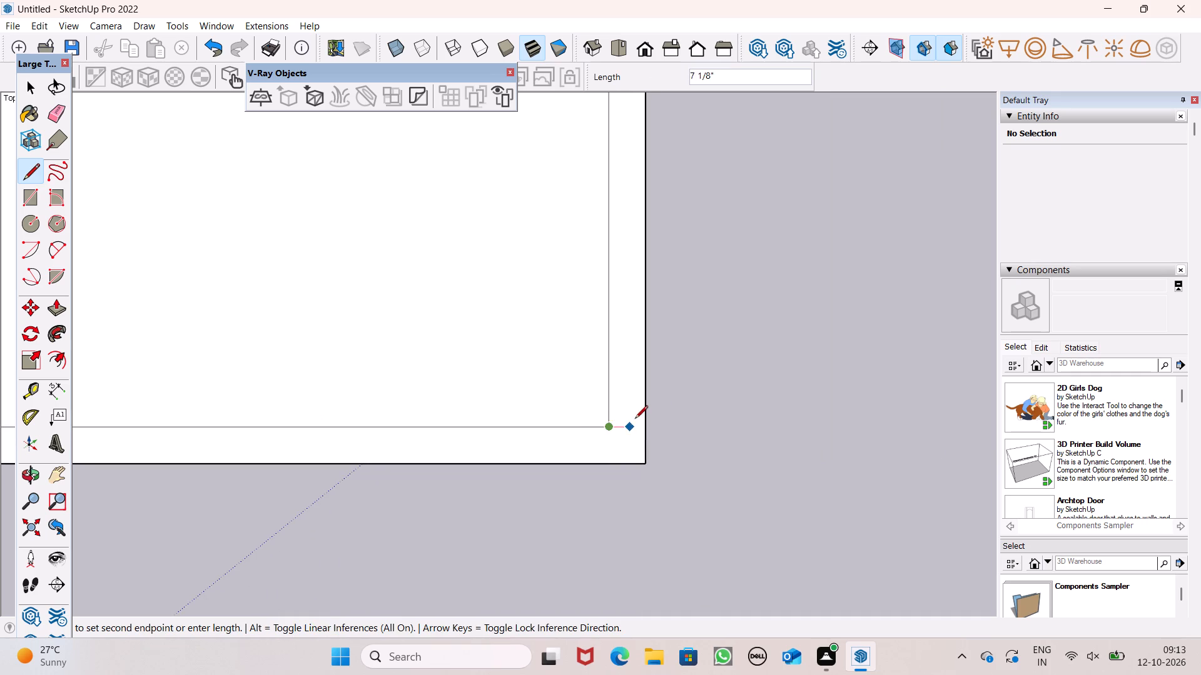
{"action": "left_click", "coordinate": [644, 426]}
{"action": "scroll", "coordinate": [786, 382], "scroll_direction": "down", "scroll_amount": 6}
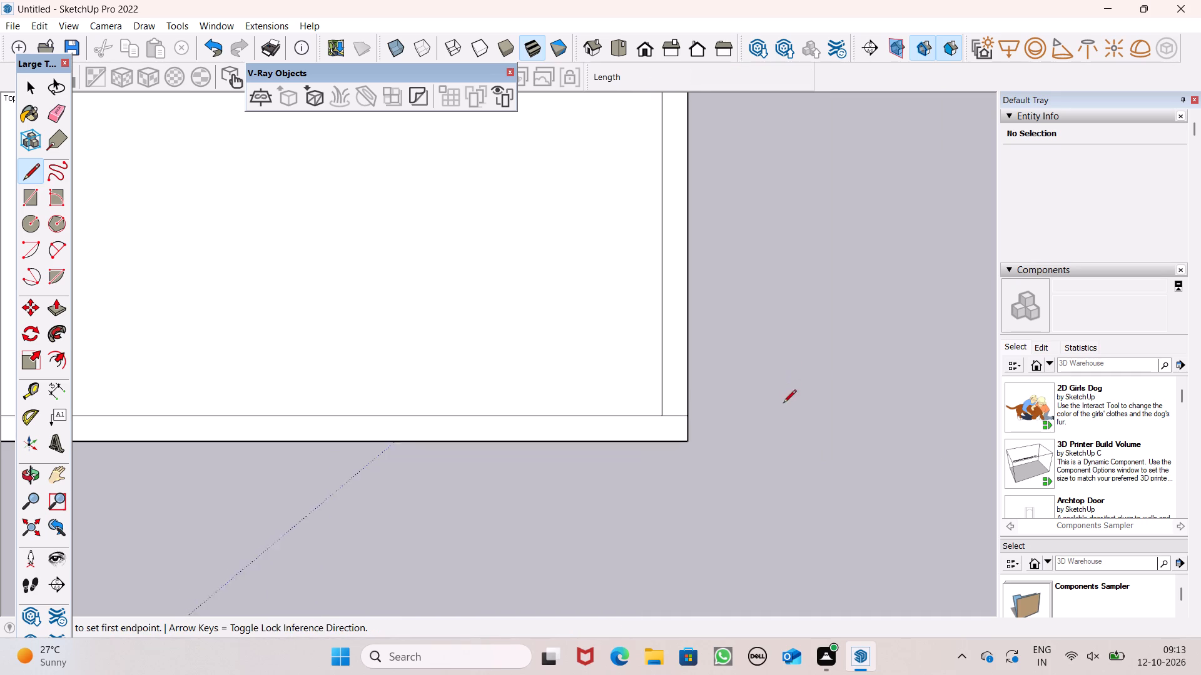
{"action": "scroll", "coordinate": [783, 404], "scroll_direction": "down", "scroll_amount": 8}
{"action": "key", "text": "space"}
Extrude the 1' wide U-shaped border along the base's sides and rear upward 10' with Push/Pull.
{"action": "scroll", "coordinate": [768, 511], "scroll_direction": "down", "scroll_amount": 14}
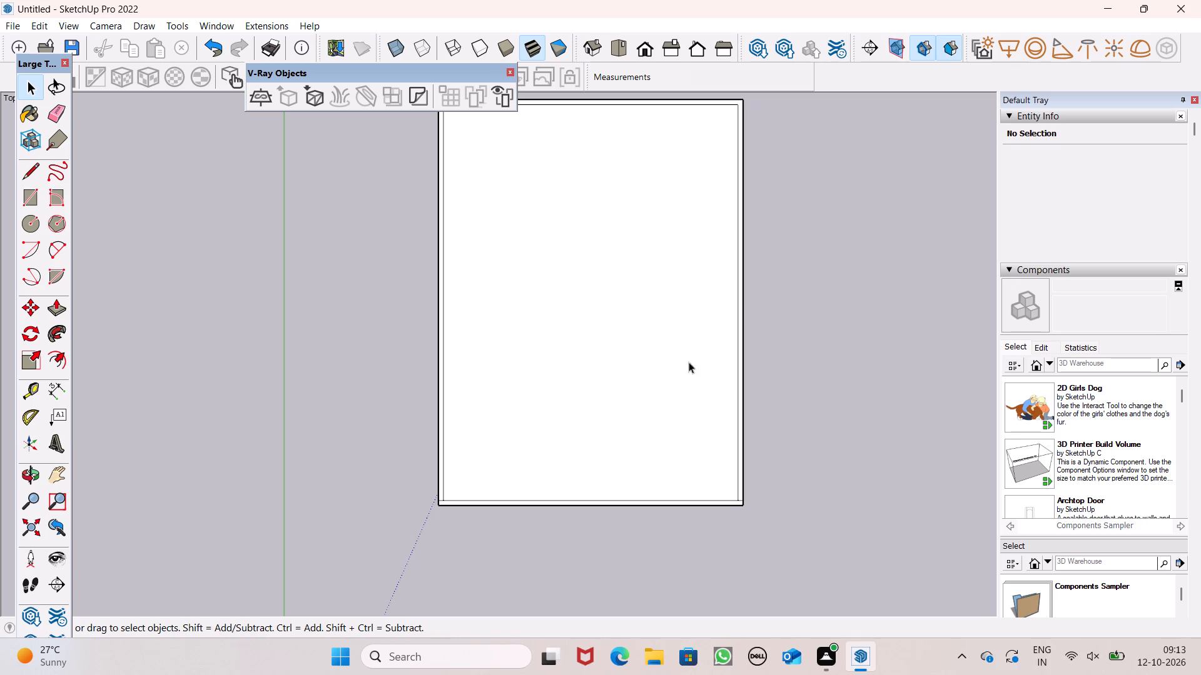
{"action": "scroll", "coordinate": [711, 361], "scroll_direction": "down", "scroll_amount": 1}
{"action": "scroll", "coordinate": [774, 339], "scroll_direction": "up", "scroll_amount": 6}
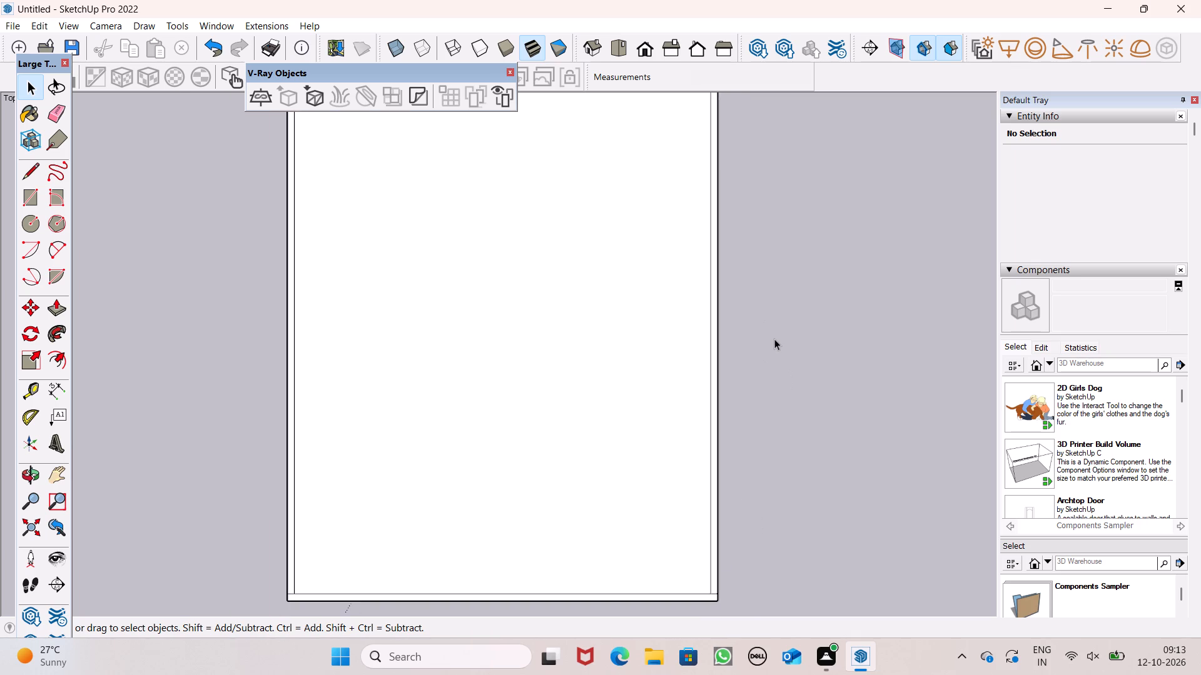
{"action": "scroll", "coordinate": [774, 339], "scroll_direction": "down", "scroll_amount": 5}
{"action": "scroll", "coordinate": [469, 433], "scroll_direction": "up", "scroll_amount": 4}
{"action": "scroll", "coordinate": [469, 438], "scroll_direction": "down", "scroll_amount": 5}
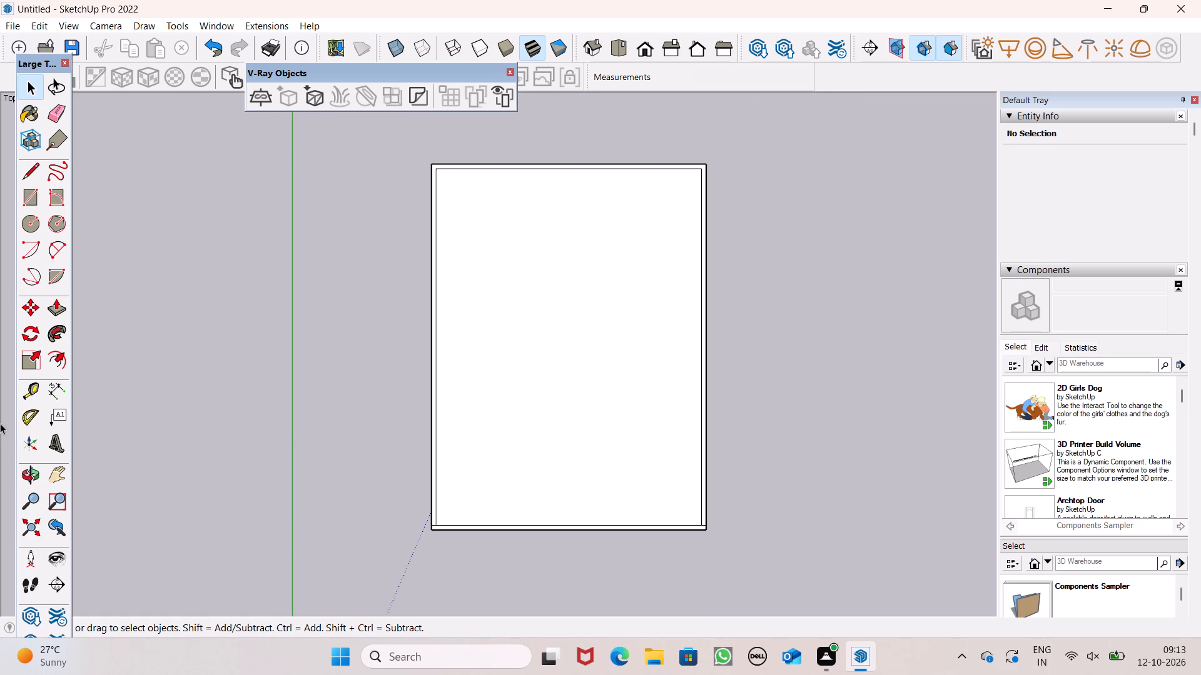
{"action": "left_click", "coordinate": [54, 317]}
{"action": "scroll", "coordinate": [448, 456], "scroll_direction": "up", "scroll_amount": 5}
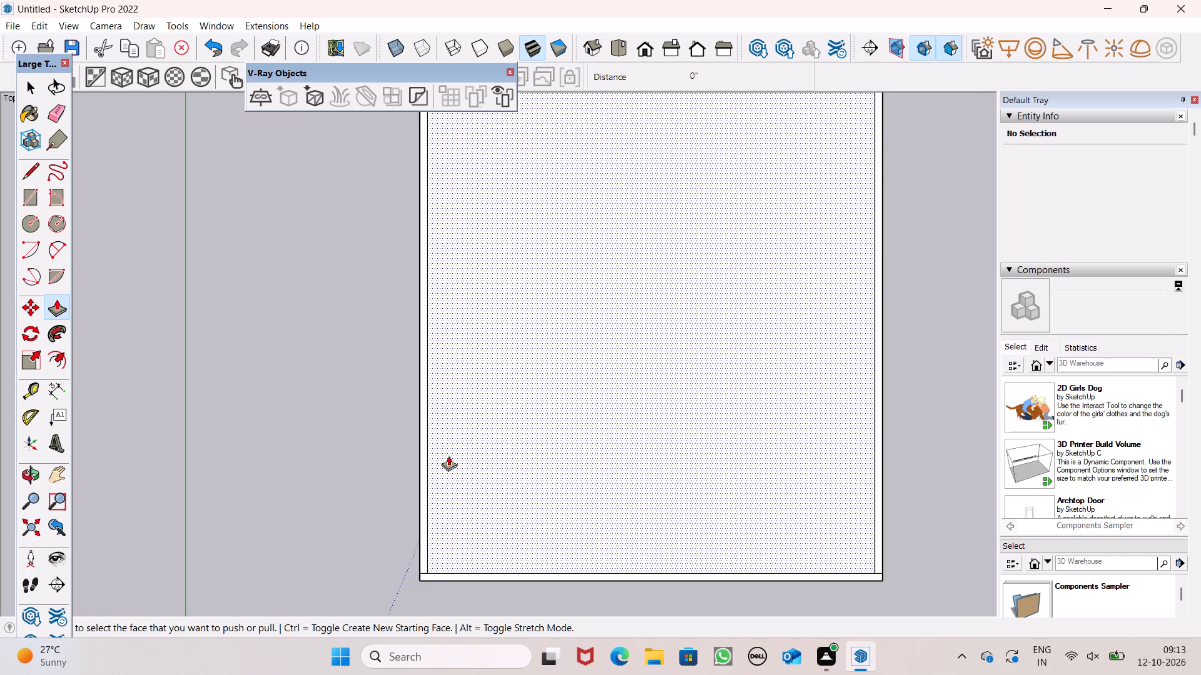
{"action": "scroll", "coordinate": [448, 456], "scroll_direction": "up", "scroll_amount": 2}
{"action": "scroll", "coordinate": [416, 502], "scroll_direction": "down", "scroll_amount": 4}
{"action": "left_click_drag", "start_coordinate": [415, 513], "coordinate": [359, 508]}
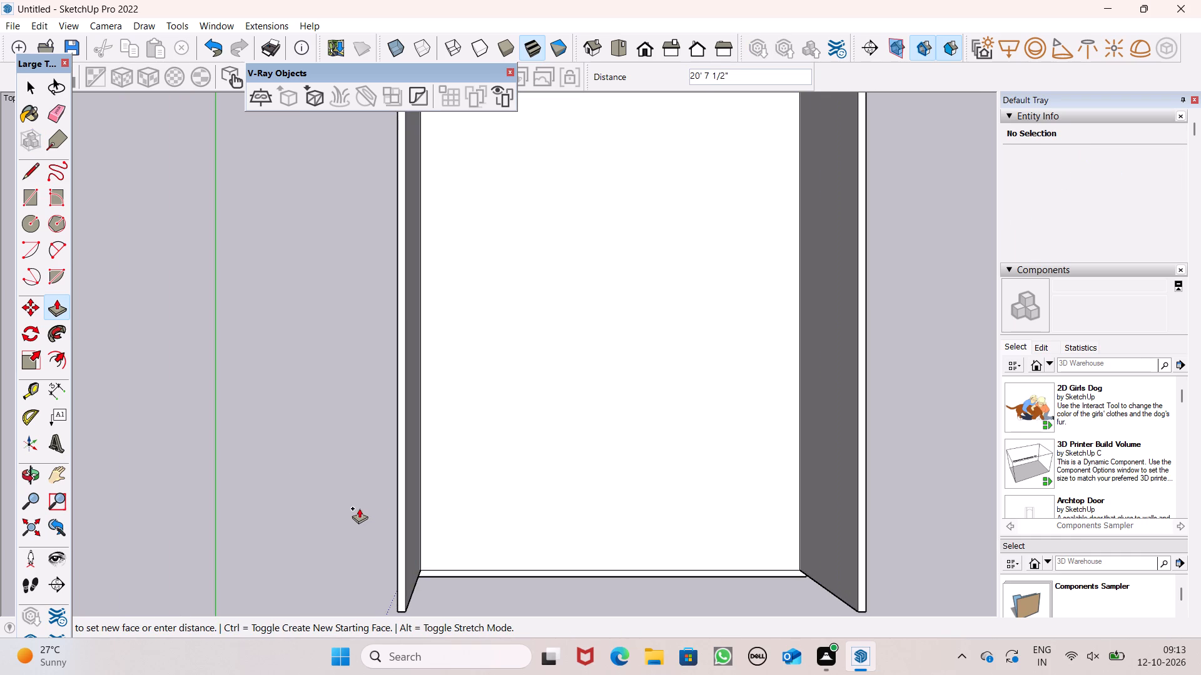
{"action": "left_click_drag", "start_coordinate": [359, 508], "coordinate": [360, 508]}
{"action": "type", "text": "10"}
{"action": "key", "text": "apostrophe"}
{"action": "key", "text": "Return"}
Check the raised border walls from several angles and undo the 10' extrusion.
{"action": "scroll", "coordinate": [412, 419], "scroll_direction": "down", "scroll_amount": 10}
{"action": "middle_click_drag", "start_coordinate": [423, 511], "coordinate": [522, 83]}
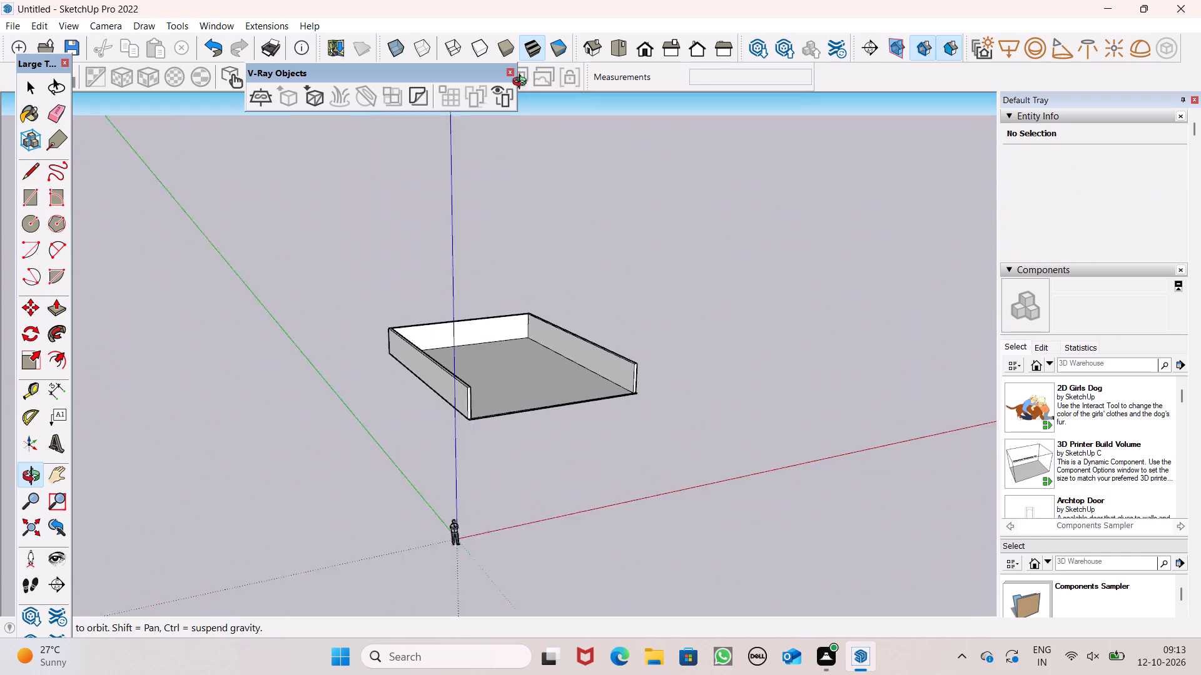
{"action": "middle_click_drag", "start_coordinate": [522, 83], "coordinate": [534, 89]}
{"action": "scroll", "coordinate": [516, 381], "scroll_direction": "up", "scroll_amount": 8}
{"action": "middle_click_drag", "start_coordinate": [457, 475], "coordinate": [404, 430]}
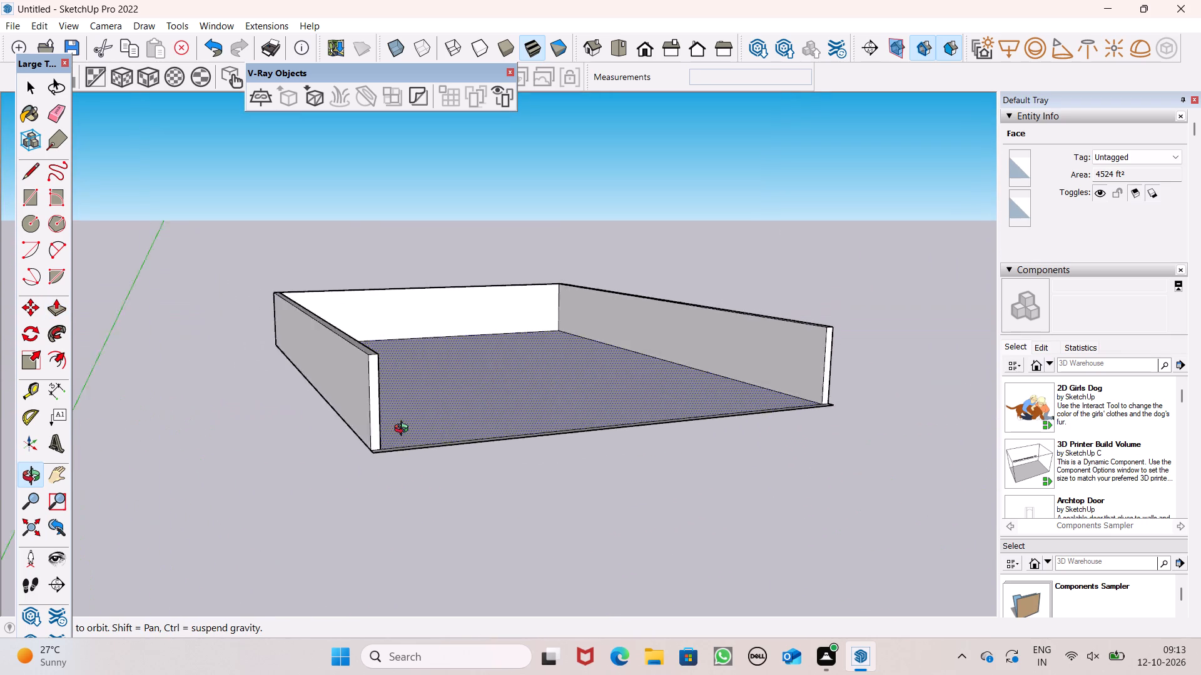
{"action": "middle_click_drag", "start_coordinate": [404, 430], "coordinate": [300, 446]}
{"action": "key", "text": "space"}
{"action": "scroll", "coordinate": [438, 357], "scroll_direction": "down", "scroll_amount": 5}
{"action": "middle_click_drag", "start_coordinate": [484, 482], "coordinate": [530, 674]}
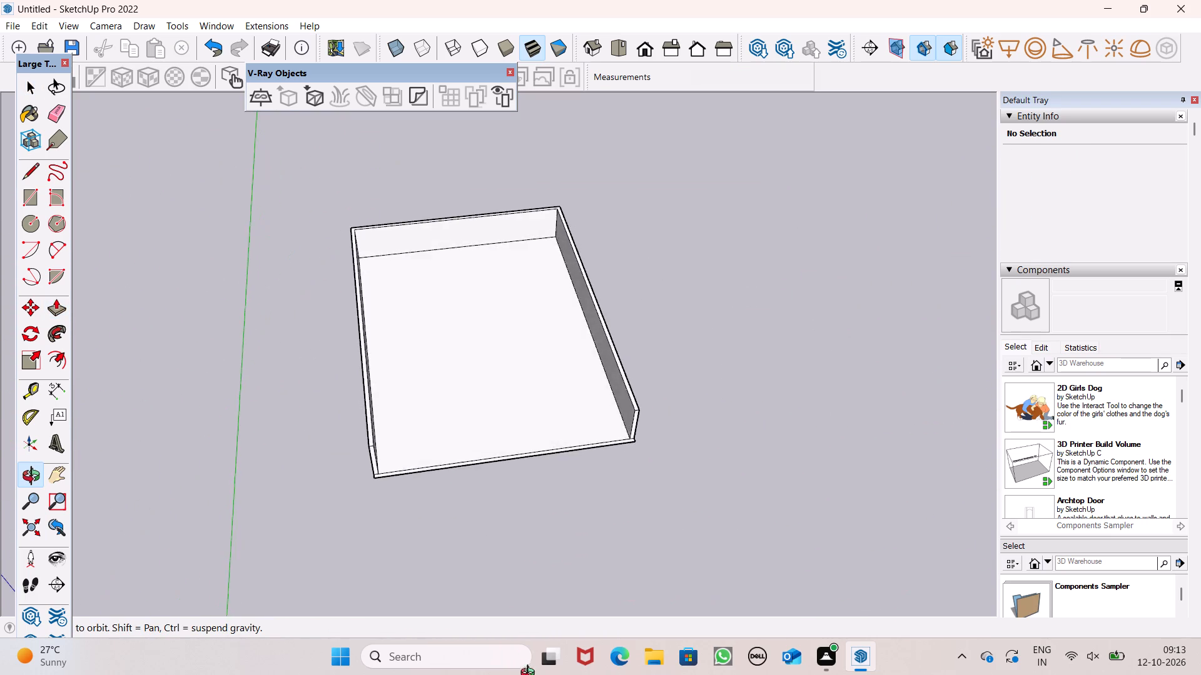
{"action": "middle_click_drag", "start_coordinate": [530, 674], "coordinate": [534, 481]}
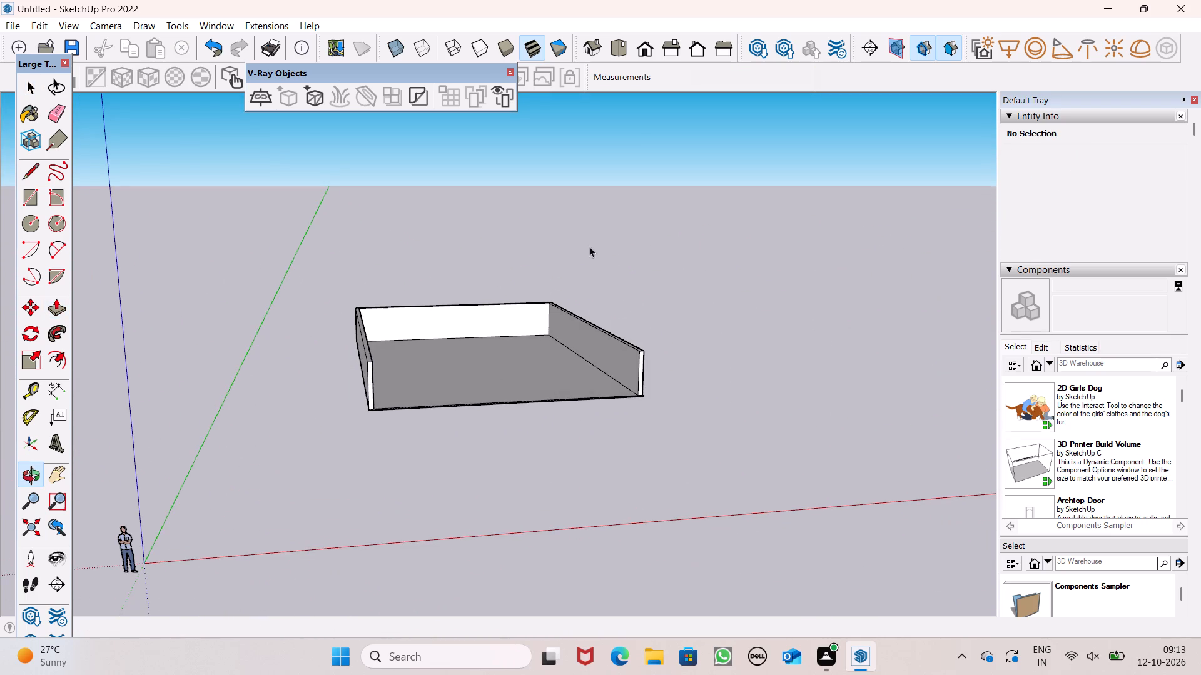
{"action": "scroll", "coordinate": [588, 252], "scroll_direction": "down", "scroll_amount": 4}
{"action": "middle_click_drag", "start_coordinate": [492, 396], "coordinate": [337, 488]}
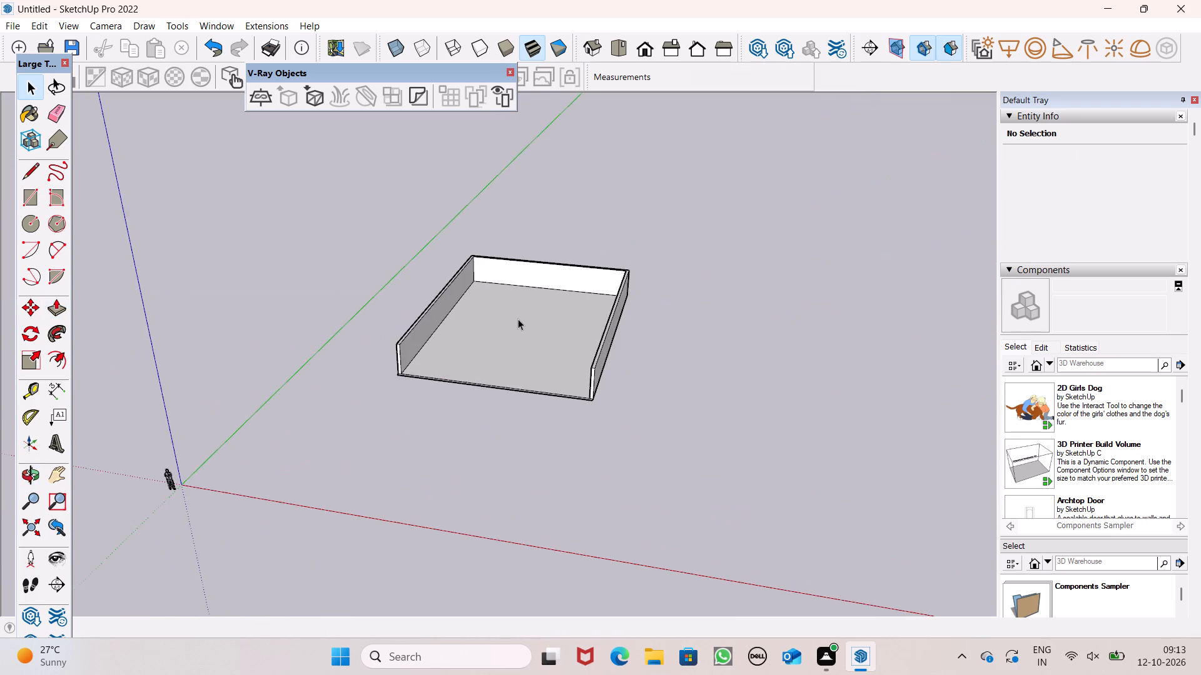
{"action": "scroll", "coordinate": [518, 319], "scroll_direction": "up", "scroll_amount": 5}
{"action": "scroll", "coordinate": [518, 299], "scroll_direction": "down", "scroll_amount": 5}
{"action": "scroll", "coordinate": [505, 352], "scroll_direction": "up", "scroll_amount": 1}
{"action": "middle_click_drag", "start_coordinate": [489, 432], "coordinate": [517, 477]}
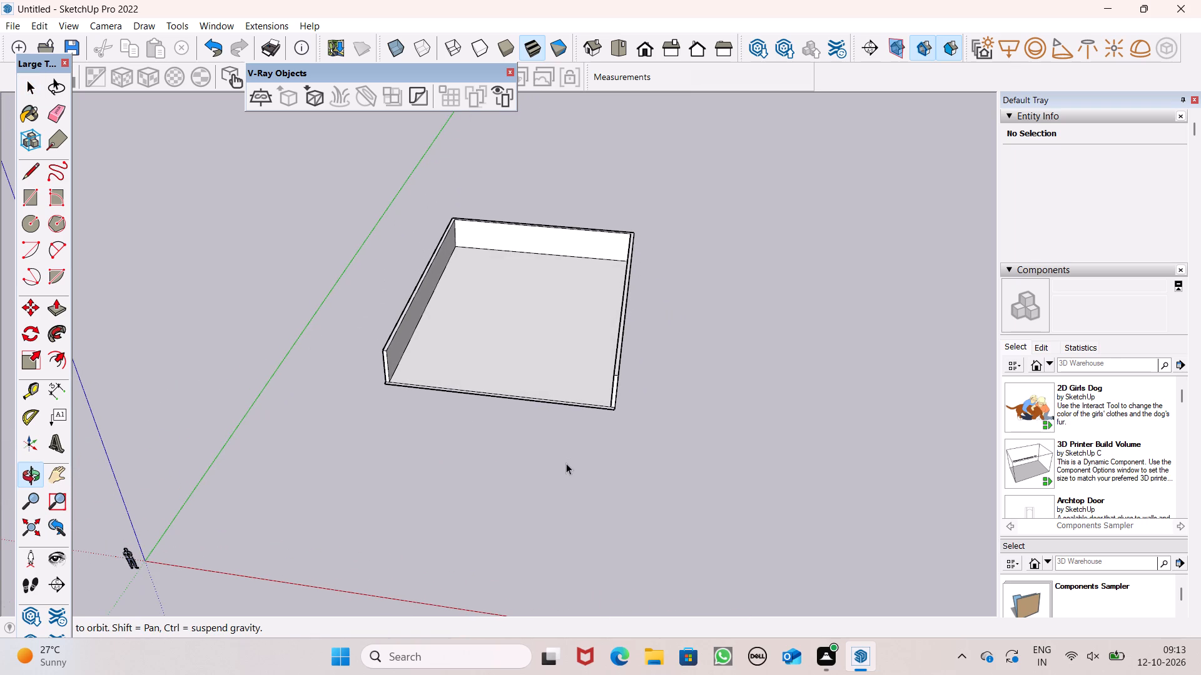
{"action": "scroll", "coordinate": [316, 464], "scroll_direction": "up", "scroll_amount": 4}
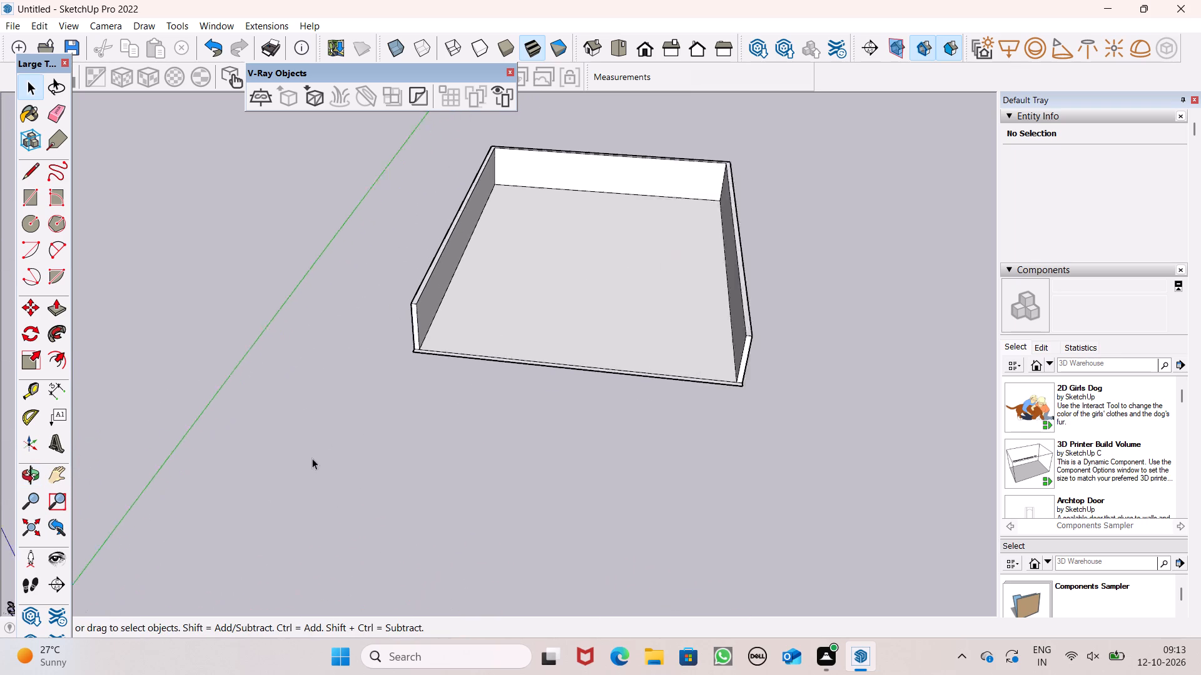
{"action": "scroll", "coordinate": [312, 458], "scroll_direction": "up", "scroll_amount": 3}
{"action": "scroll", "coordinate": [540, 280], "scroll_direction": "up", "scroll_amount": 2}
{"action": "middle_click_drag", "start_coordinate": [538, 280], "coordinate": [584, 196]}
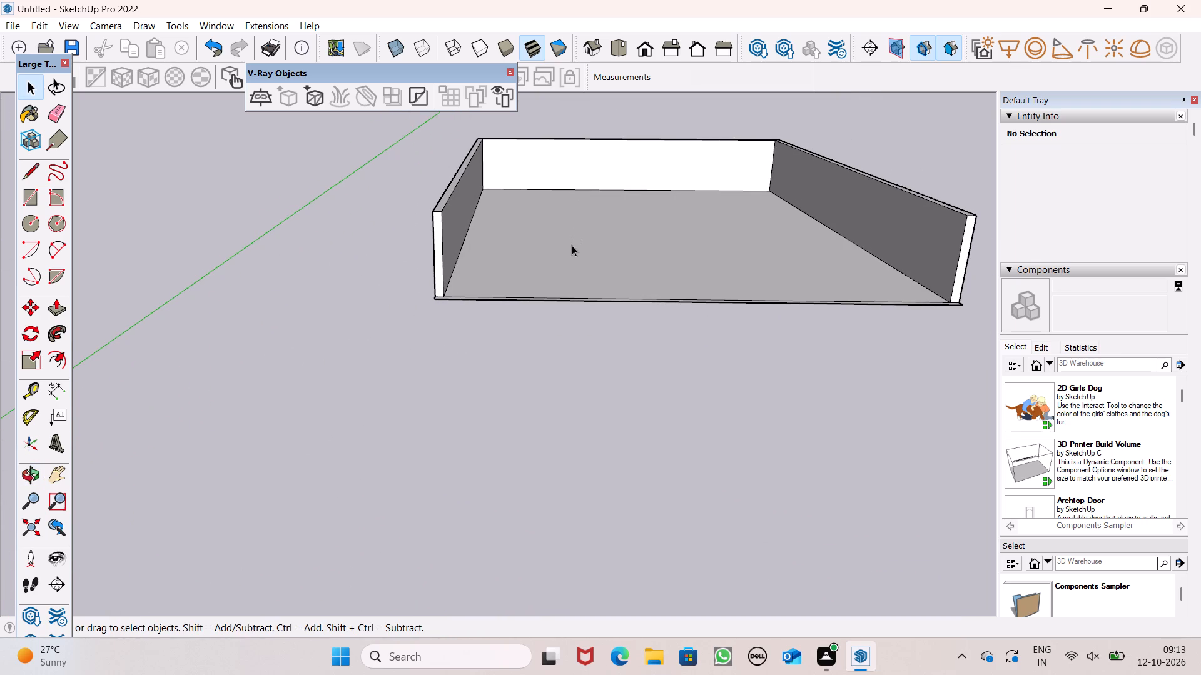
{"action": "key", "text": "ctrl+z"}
Extrude the base's large inner face downward 1' from its underside with Push/Pull.
{"action": "scroll", "coordinate": [524, 296], "scroll_direction": "down", "scroll_amount": 5}
{"action": "middle_click_drag", "start_coordinate": [497, 429], "coordinate": [525, 396]}
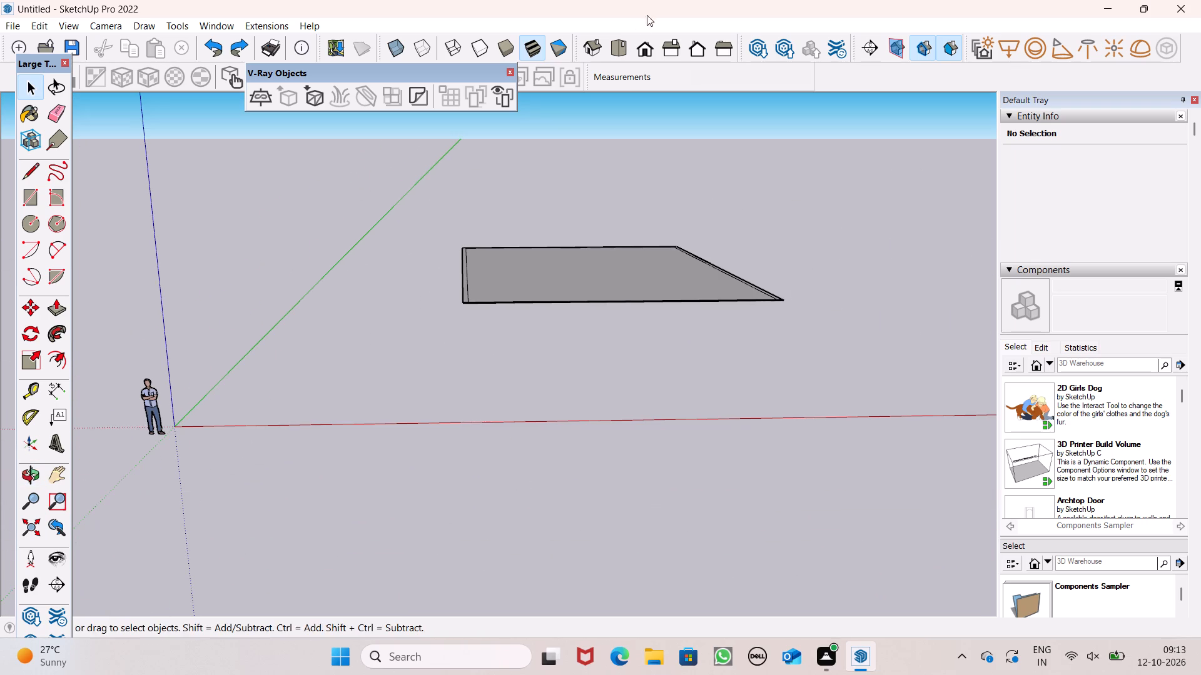
{"action": "scroll", "coordinate": [539, 241], "scroll_direction": "down", "scroll_amount": 5}
{"action": "middle_click_drag", "start_coordinate": [611, 282], "coordinate": [588, 526]}
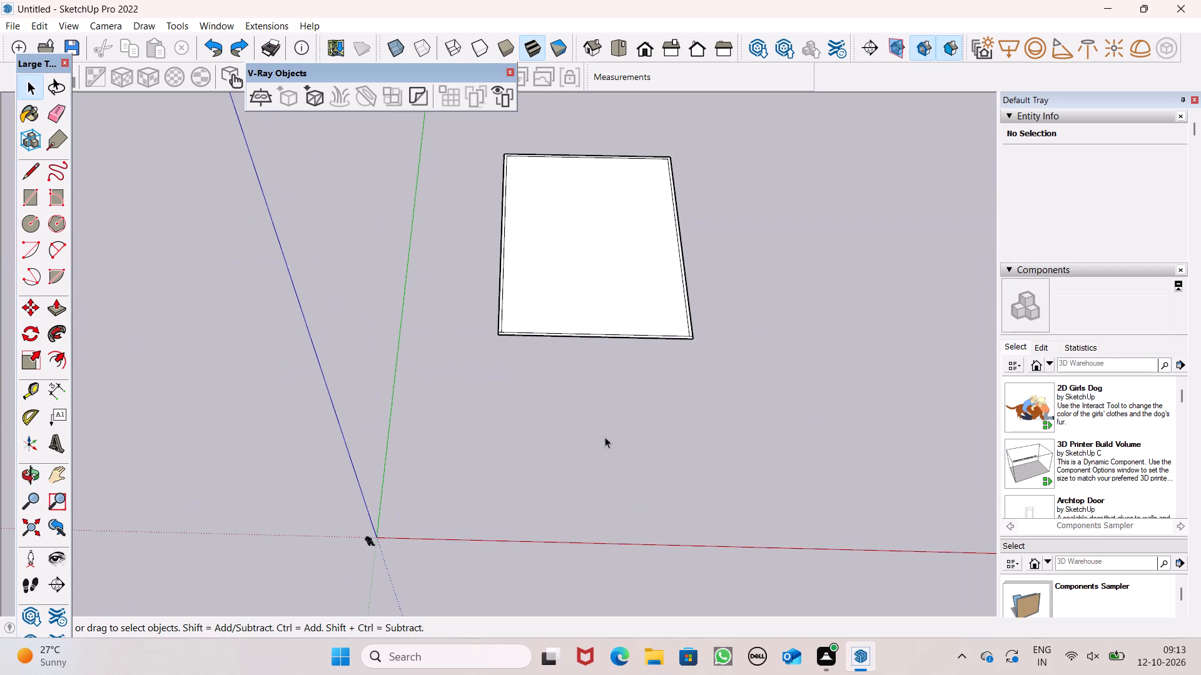
{"action": "scroll", "coordinate": [636, 308], "scroll_direction": "up", "scroll_amount": 1}
{"action": "scroll", "coordinate": [601, 138], "scroll_direction": "up", "scroll_amount": 5}
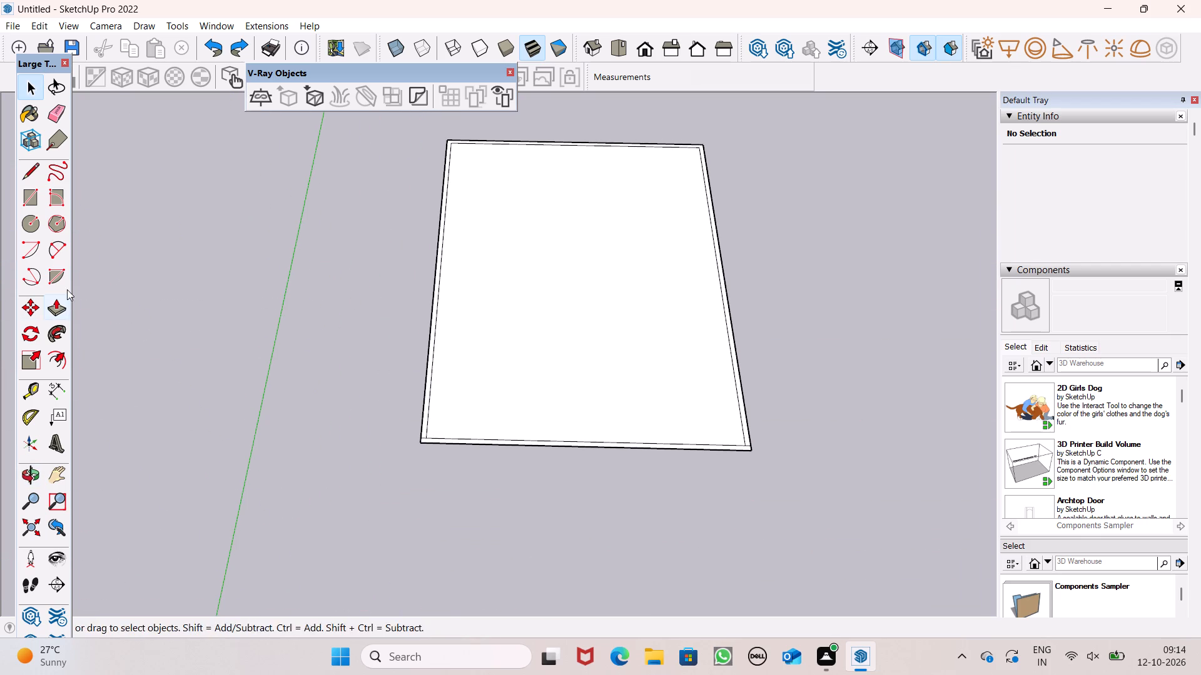
{"action": "left_click", "coordinate": [50, 312]}
{"action": "scroll", "coordinate": [820, 472], "scroll_direction": "down", "scroll_amount": 3}
{"action": "middle_click_drag", "start_coordinate": [683, 413], "coordinate": [688, 203]}
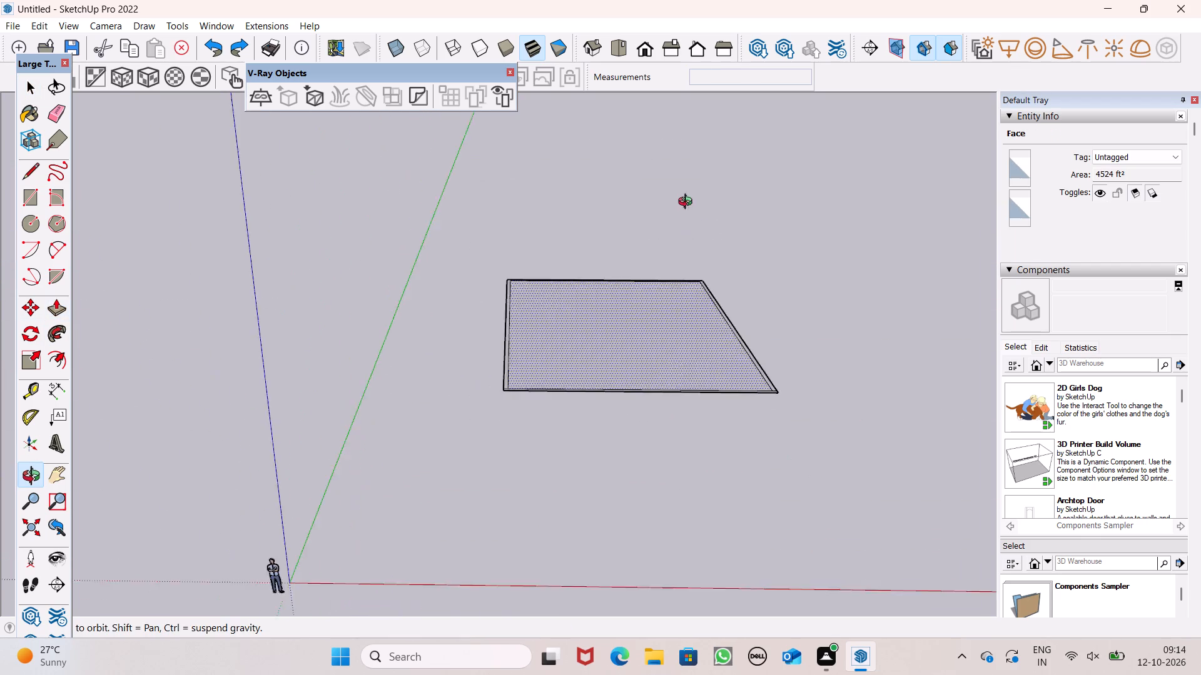
{"action": "middle_click_drag", "start_coordinate": [688, 203], "coordinate": [692, 159]}
{"action": "middle_click_drag", "start_coordinate": [617, 401], "coordinate": [616, 214]}
{"action": "scroll", "coordinate": [616, 214], "scroll_direction": "up", "scroll_amount": 1}
{"action": "scroll", "coordinate": [590, 470], "scroll_direction": "up", "scroll_amount": 7}
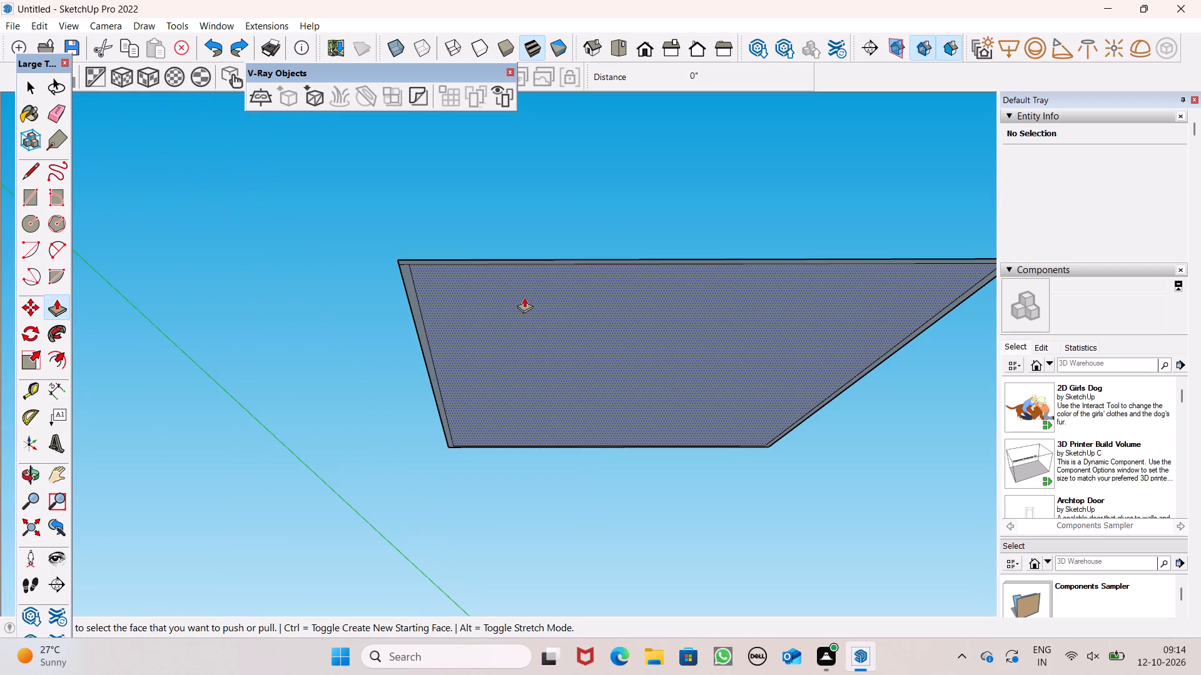
{"action": "scroll", "coordinate": [469, 267], "scroll_direction": "up", "scroll_amount": 7}
{"action": "left_click_drag", "start_coordinate": [471, 290], "coordinate": [473, 296]}
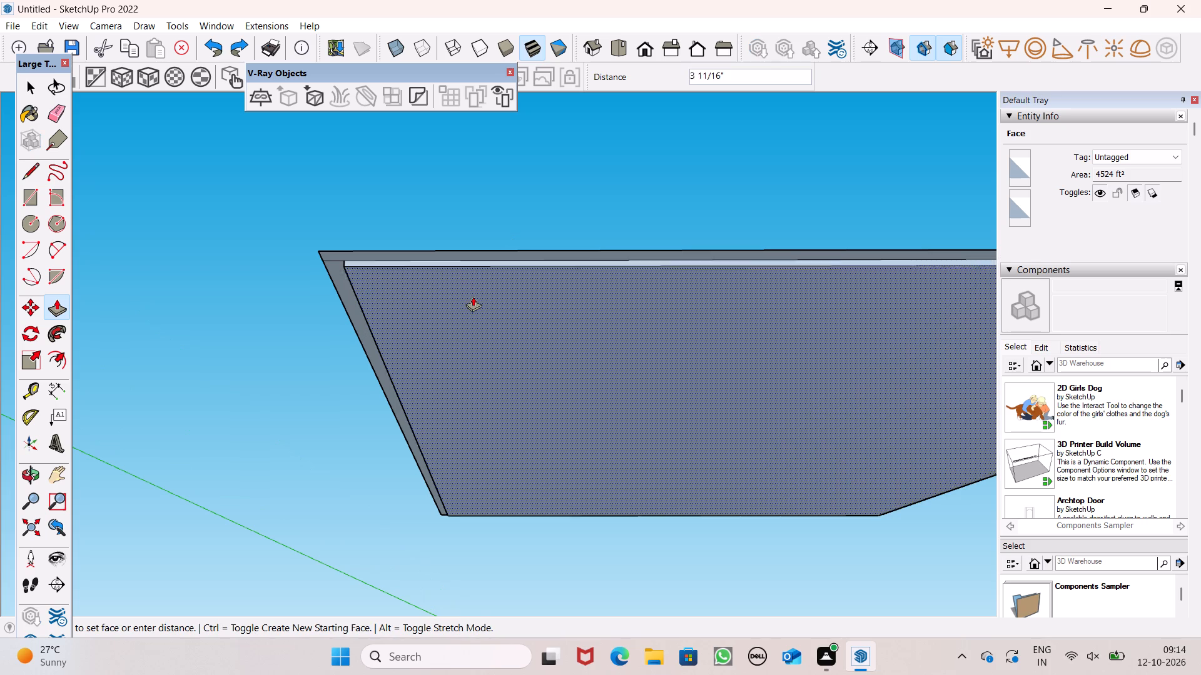
{"action": "left_click_drag", "start_coordinate": [473, 296], "coordinate": [474, 301]}
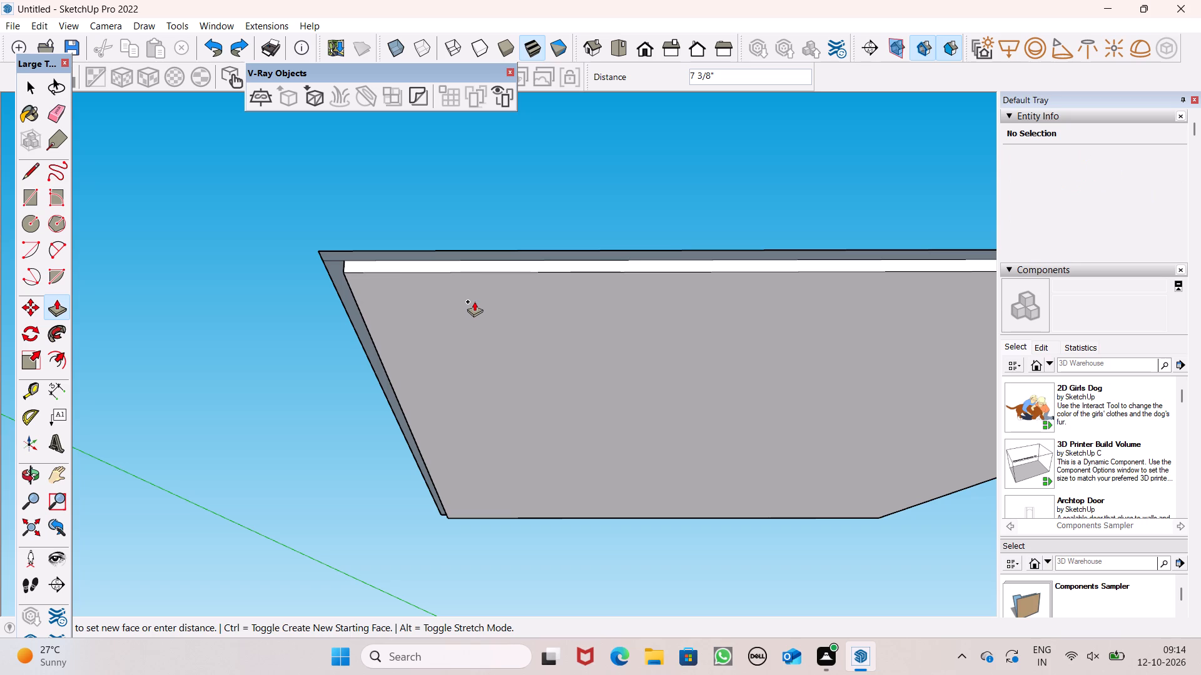
{"action": "left_click_drag", "start_coordinate": [474, 301], "coordinate": [467, 311]}
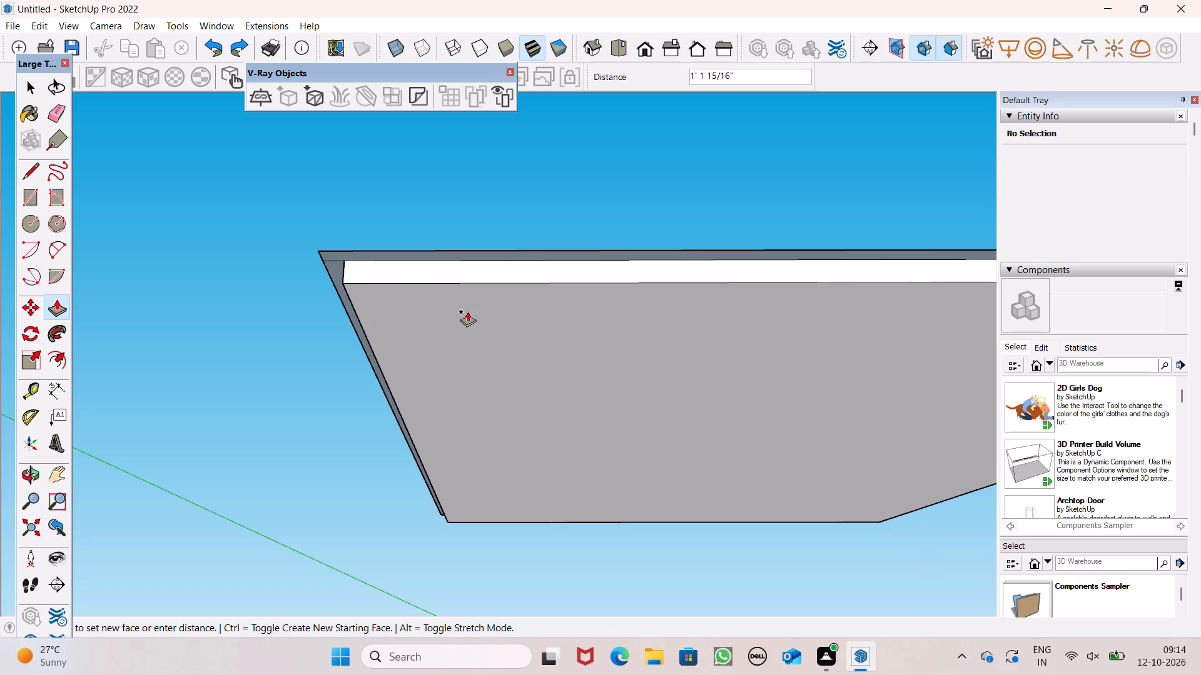
{"action": "left_click_drag", "start_coordinate": [467, 311], "coordinate": [467, 311]}
{"action": "left_click_drag", "start_coordinate": [467, 311], "coordinate": [466, 308]}
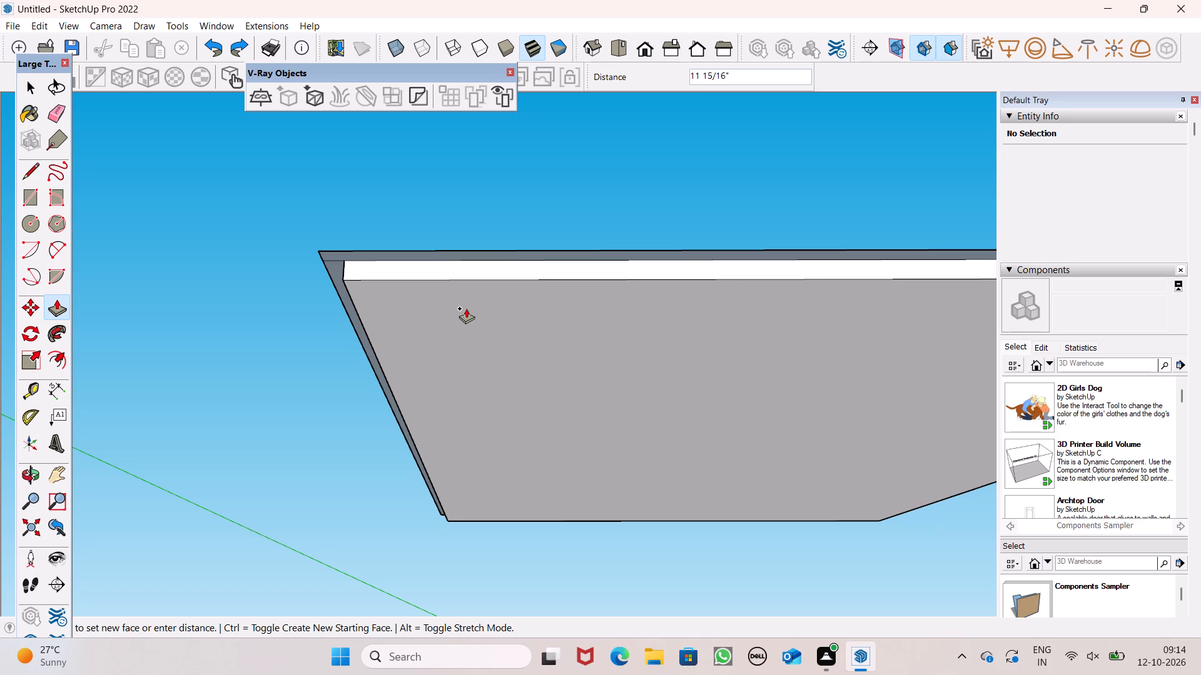
{"action": "left_click_drag", "start_coordinate": [466, 308], "coordinate": [466, 307]}
{"action": "type", "text": "1'"}
{"action": "key", "text": "Return"}
Extrude the front strip and U-shaped border downward on the underside, flush with the inner face, for a 1' thick slab.
{"action": "scroll", "coordinate": [428, 264], "scroll_direction": "up", "scroll_amount": 4}
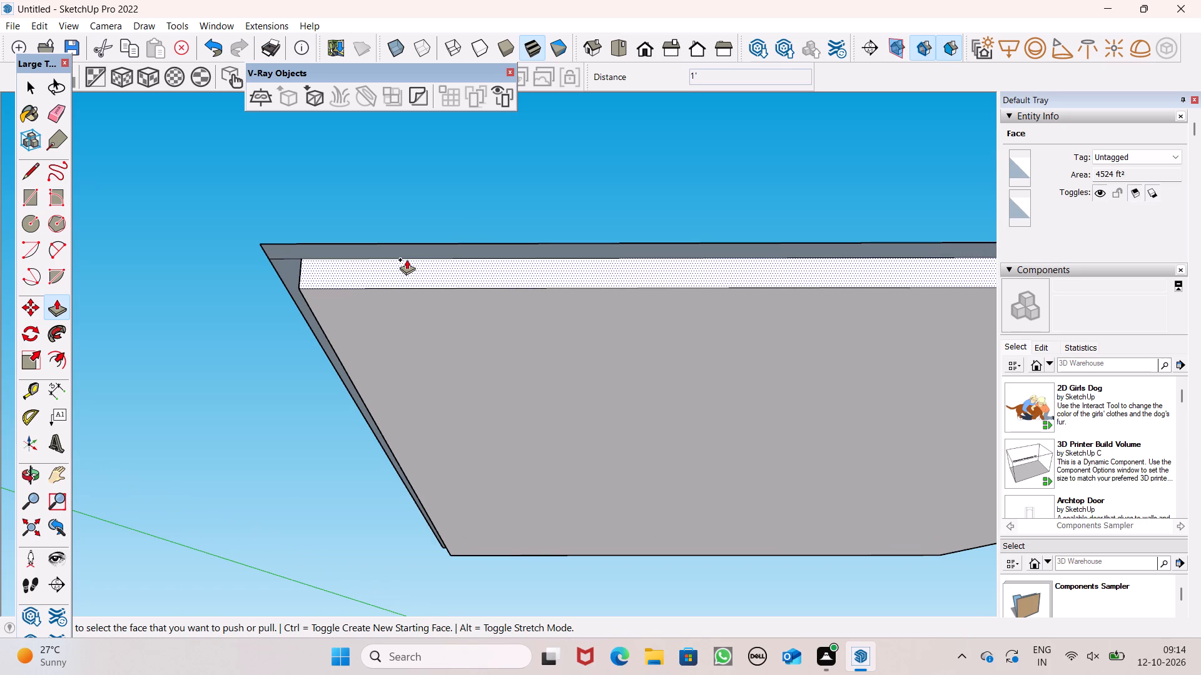
{"action": "left_click_drag", "start_coordinate": [407, 257], "coordinate": [422, 302]}
{"action": "scroll", "coordinate": [395, 246], "scroll_direction": "down", "scroll_amount": 7}
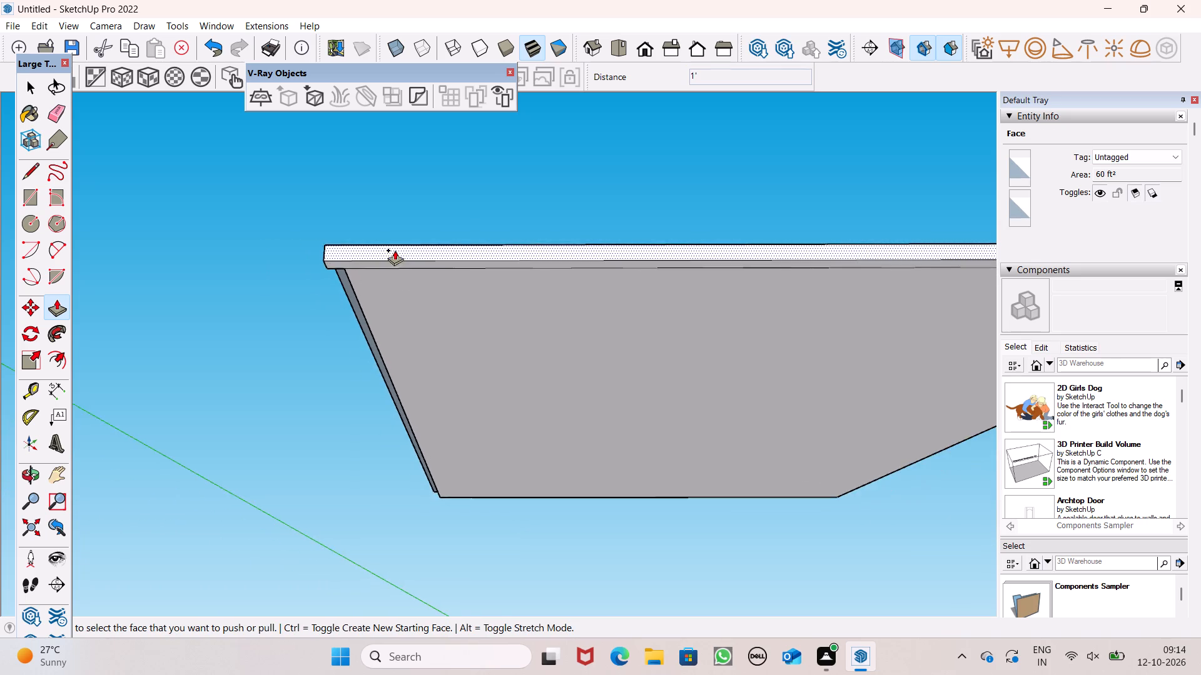
{"action": "scroll", "coordinate": [398, 266], "scroll_direction": "down", "scroll_amount": 8}
{"action": "middle_click_drag", "start_coordinate": [442, 315], "coordinate": [499, 171]}
{"action": "scroll", "coordinate": [402, 267], "scroll_direction": "up", "scroll_amount": 5}
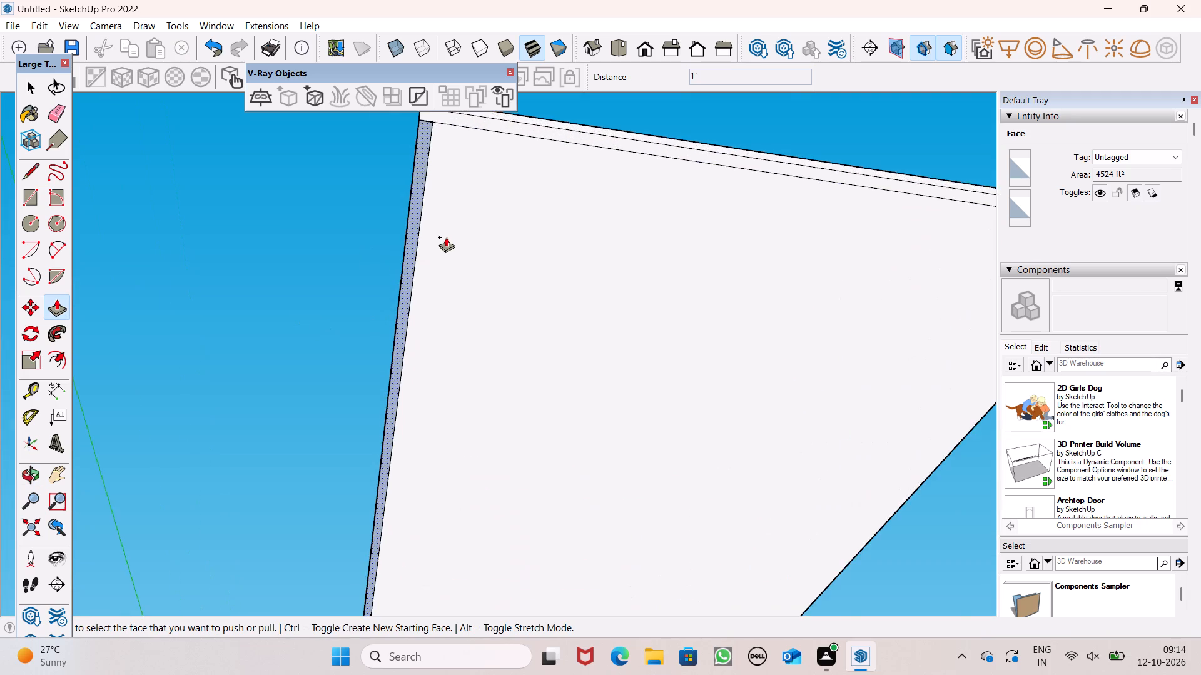
{"action": "scroll", "coordinate": [446, 234], "scroll_direction": "up", "scroll_amount": 7}
{"action": "left_click_drag", "start_coordinate": [382, 252], "coordinate": [403, 288]}
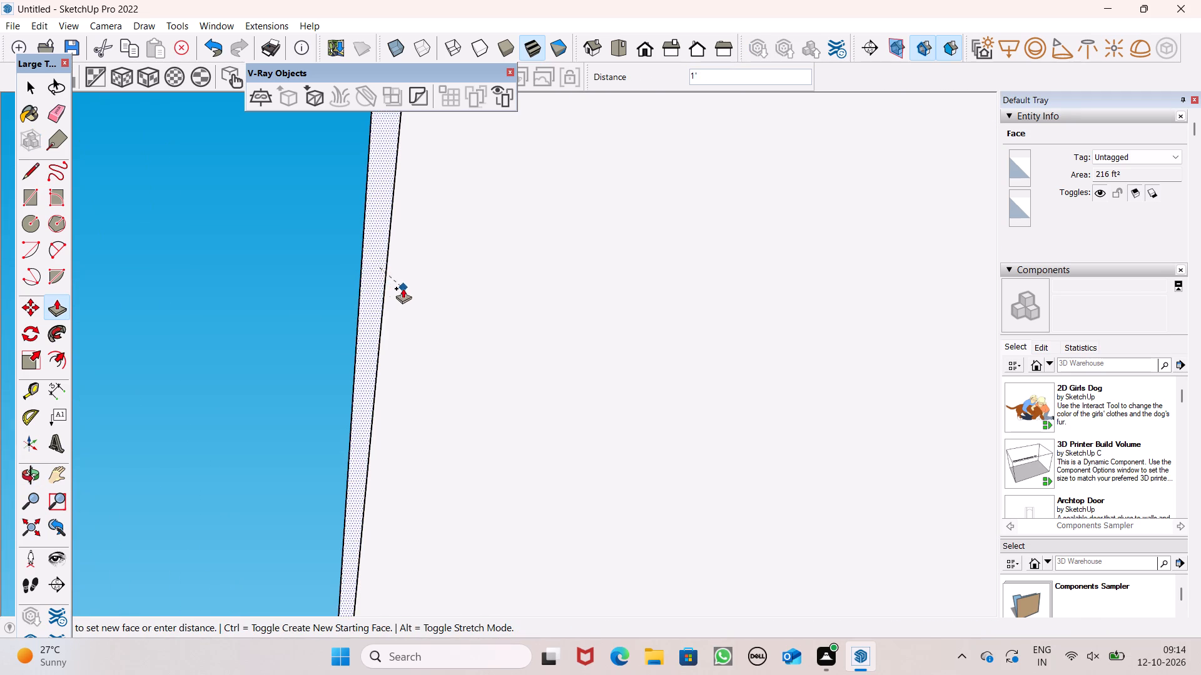
{"action": "left_click_drag", "start_coordinate": [403, 288], "coordinate": [413, 286]}
{"action": "scroll", "coordinate": [494, 245], "scroll_direction": "down", "scroll_amount": 9}
{"action": "scroll", "coordinate": [267, 407], "scroll_direction": "down", "scroll_amount": 5}
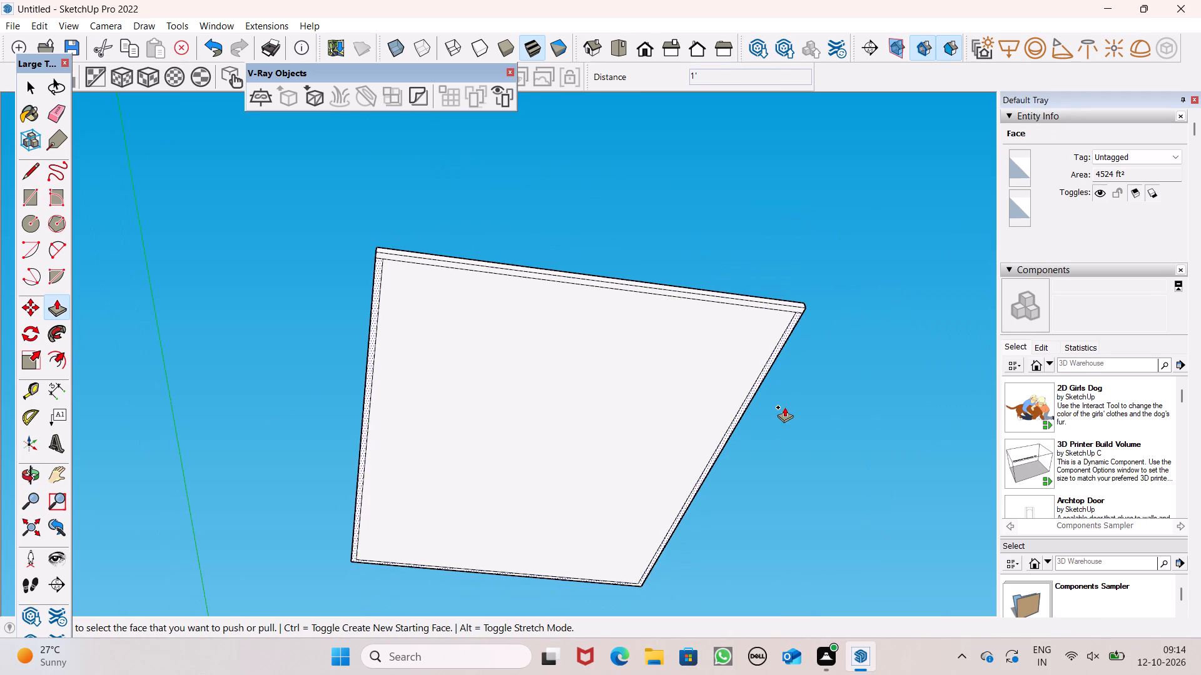
{"action": "scroll", "coordinate": [786, 409], "scroll_direction": "up", "scroll_amount": 3}
{"action": "scroll", "coordinate": [592, 315], "scroll_direction": "down", "scroll_amount": 5}
{"action": "middle_click_drag", "start_coordinate": [572, 317], "coordinate": [575, 630]}
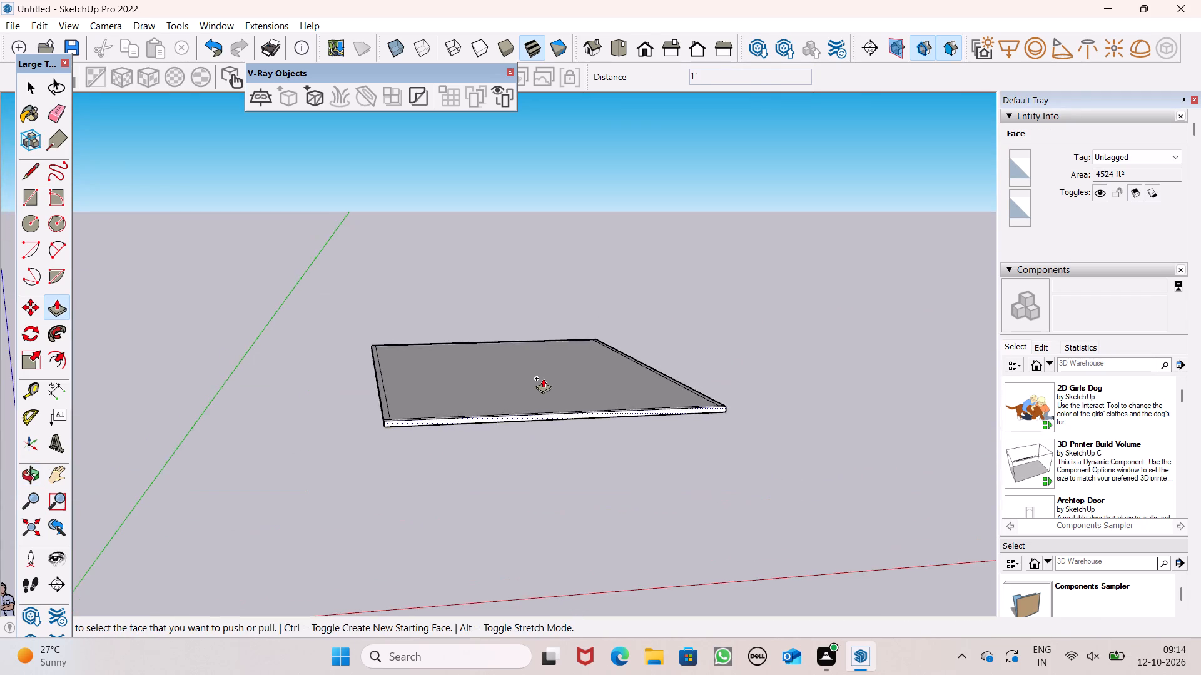
{"action": "scroll", "coordinate": [543, 378], "scroll_direction": "down", "scroll_amount": 2}
{"action": "middle_click_drag", "start_coordinate": [555, 430], "coordinate": [551, 666]}
{"action": "scroll", "coordinate": [740, 462], "scroll_direction": "up", "scroll_amount": 6}
{"action": "middle_click_drag", "start_coordinate": [742, 462], "coordinate": [692, 634]}
{"action": "key", "text": "space"}
Extrude the 1' wide U-shaped border on top of the slab upward 10' with Push/Pull.
{"action": "scroll", "coordinate": [637, 384], "scroll_direction": "down", "scroll_amount": 3}
{"action": "scroll", "coordinate": [471, 304], "scroll_direction": "down", "scroll_amount": 2}
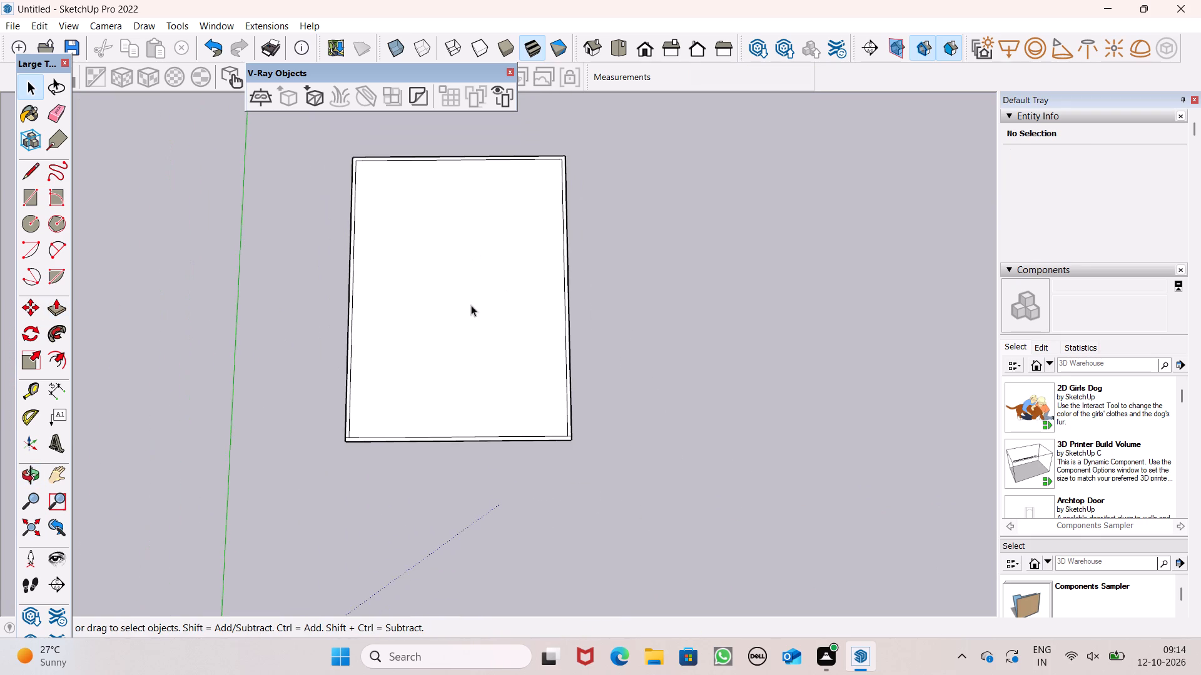
{"action": "scroll", "coordinate": [471, 305], "scroll_direction": "down", "scroll_amount": 1}
{"action": "scroll", "coordinate": [410, 163], "scroll_direction": "up", "scroll_amount": 4}
{"action": "scroll", "coordinate": [492, 269], "scroll_direction": "down", "scroll_amount": 2}
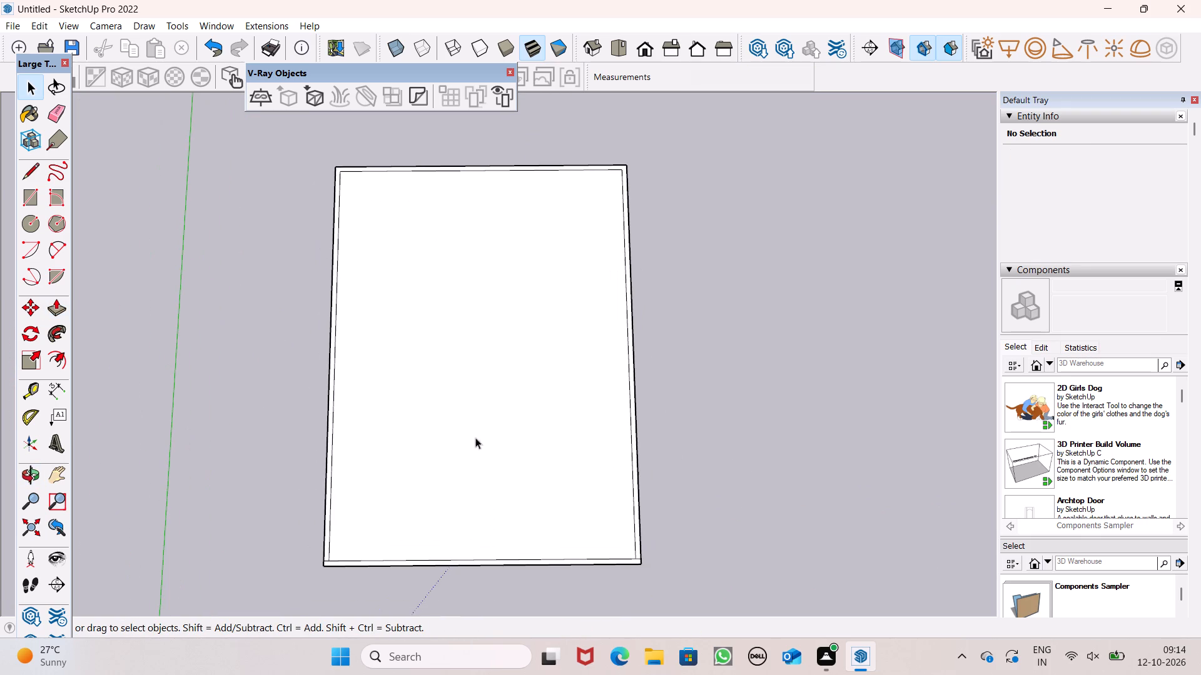
{"action": "scroll", "coordinate": [475, 507], "scroll_direction": "down", "scroll_amount": 1}
{"action": "scroll", "coordinate": [436, 538], "scroll_direction": "up", "scroll_amount": 6}
{"action": "scroll", "coordinate": [459, 503], "scroll_direction": "down", "scroll_amount": 4}
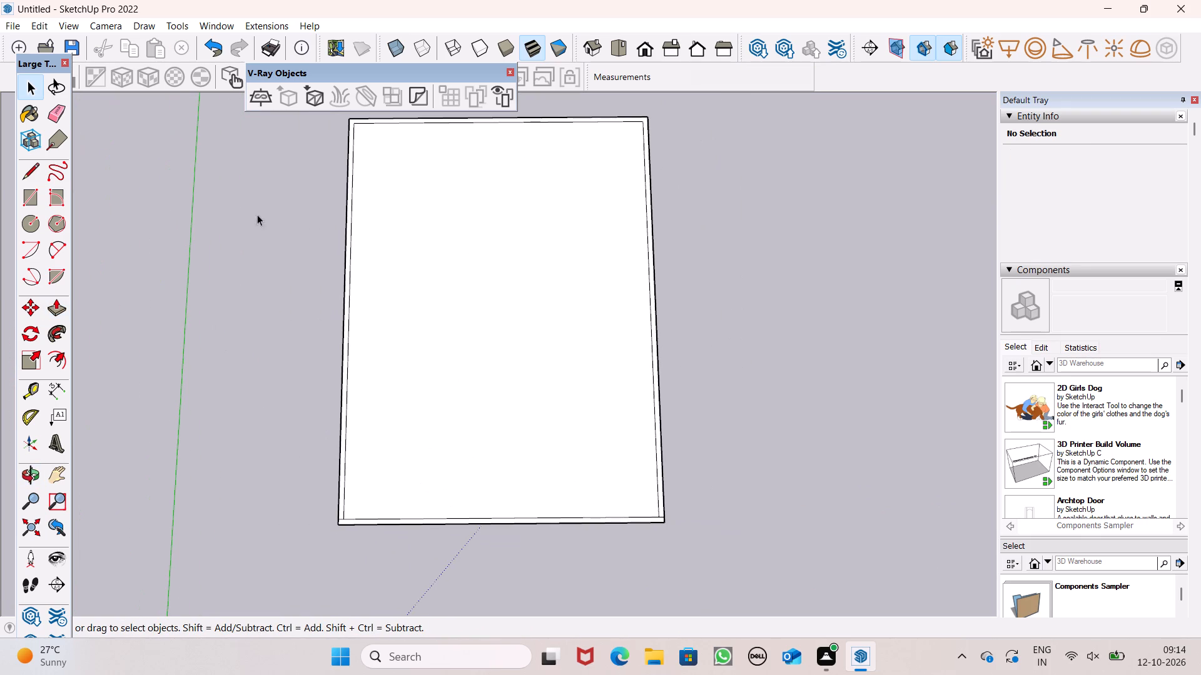
{"action": "left_click", "coordinate": [59, 313]}
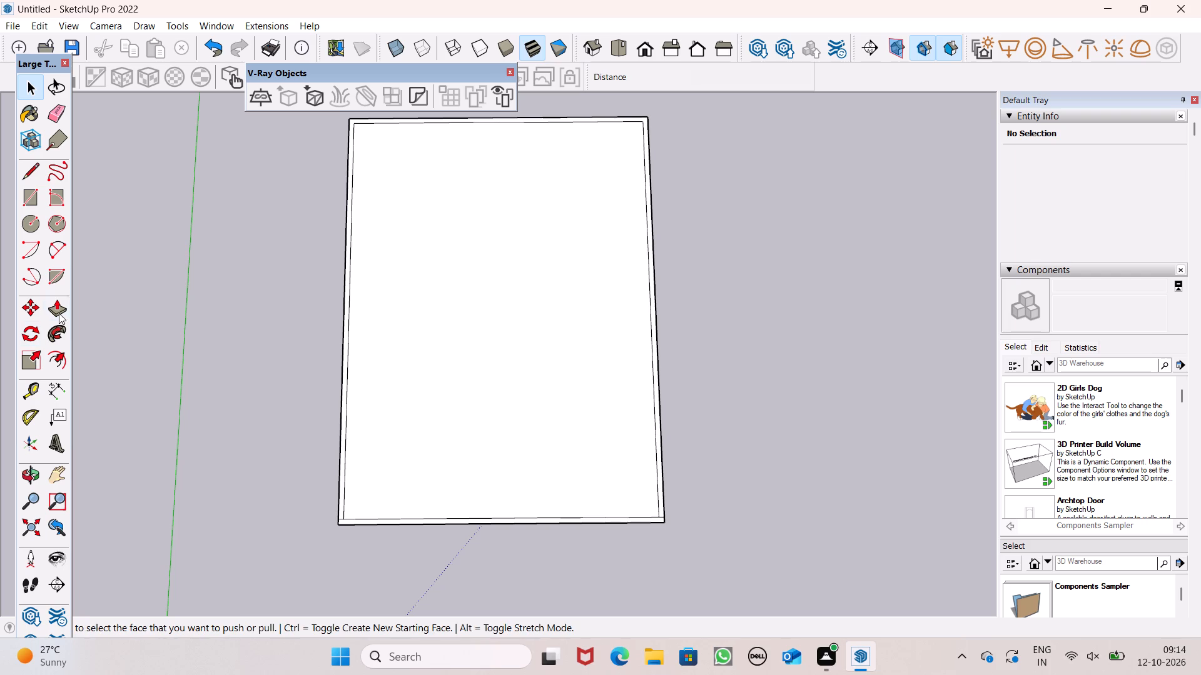
{"action": "scroll", "coordinate": [205, 322], "scroll_direction": "down", "scroll_amount": 1}
{"action": "scroll", "coordinate": [417, 114], "scroll_direction": "up", "scroll_amount": 4}
{"action": "scroll", "coordinate": [340, 277], "scroll_direction": "down", "scroll_amount": 5}
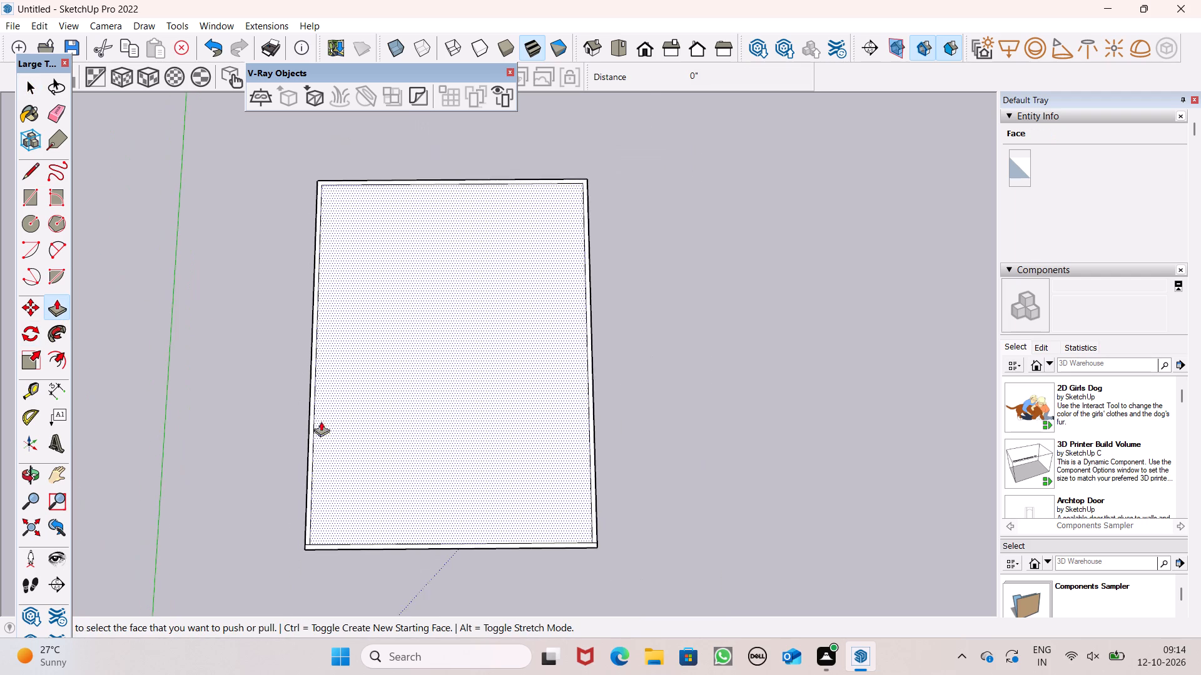
{"action": "scroll", "coordinate": [308, 505], "scroll_direction": "up", "scroll_amount": 7}
{"action": "left_click_drag", "start_coordinate": [312, 519], "coordinate": [313, 511]}
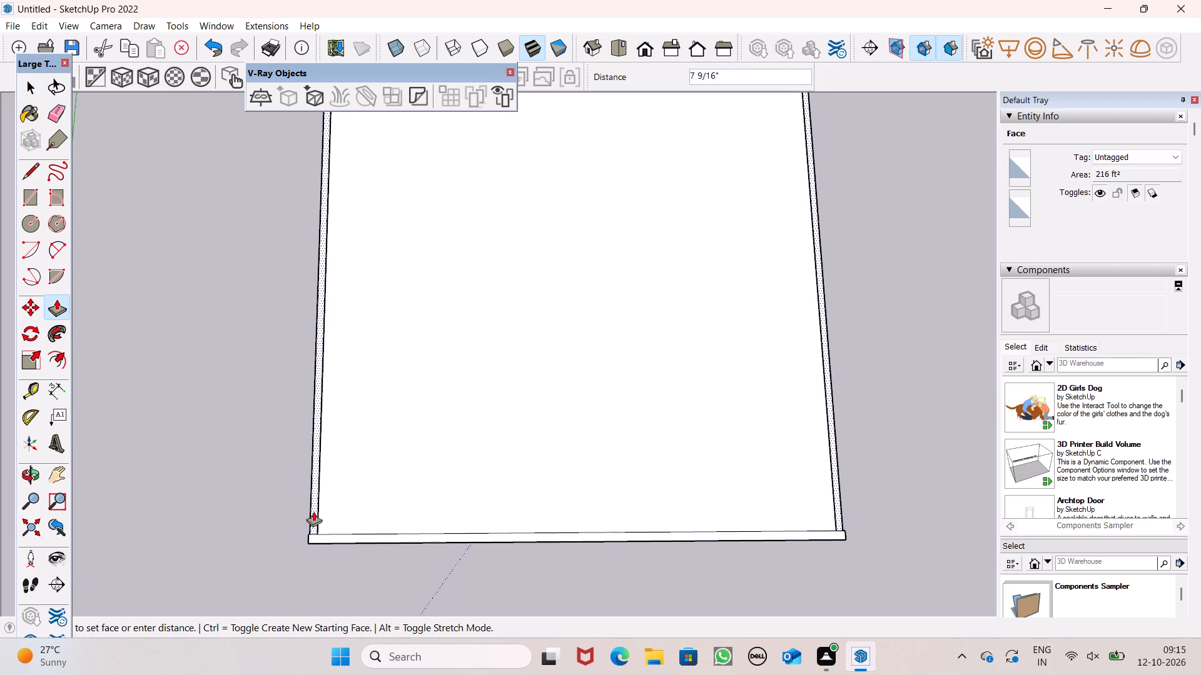
{"action": "left_click_drag", "start_coordinate": [313, 511], "coordinate": [268, 444]}
{"action": "key", "text": "1"}
{"action": "key", "text": "0"}
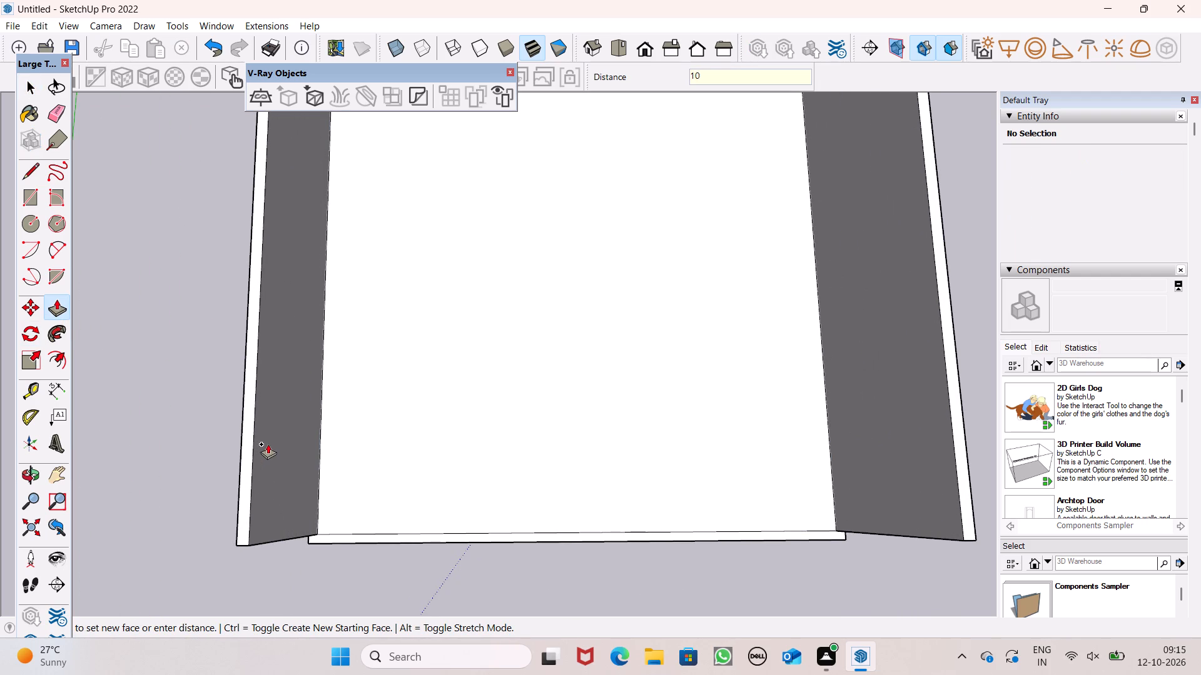
{"action": "left_click_drag", "start_coordinate": [268, 444], "coordinate": [272, 442]}
{"action": "key", "text": "apostrophe"}
{"action": "key", "text": "Return"}
{"action": "scroll", "coordinate": [270, 424], "scroll_direction": "down", "scroll_amount": 5}
{"action": "middle_click_drag", "start_coordinate": [386, 486], "coordinate": [450, 161]}
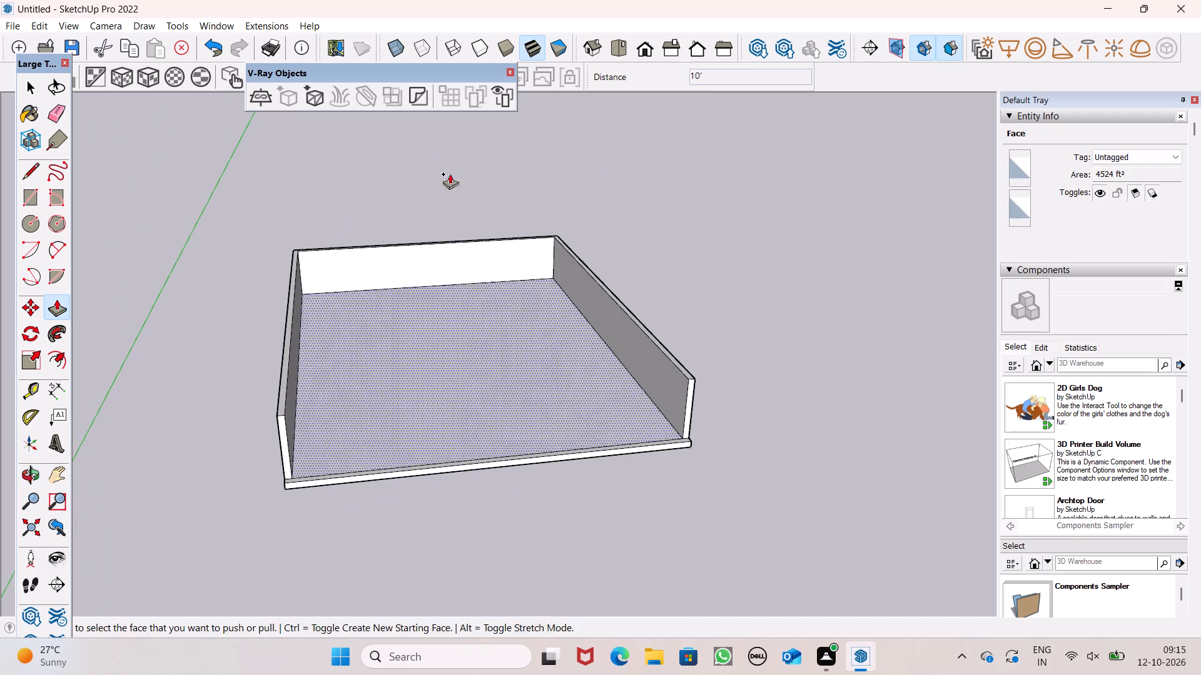
{"action": "key", "text": "space"}
Inspect the front corner of the walls and slab and check the side wall's height with the Dimension tool.
{"action": "middle_click_drag", "start_coordinate": [360, 487], "coordinate": [451, 442]}
{"action": "scroll", "coordinate": [357, 487], "scroll_direction": "up", "scroll_amount": 4}
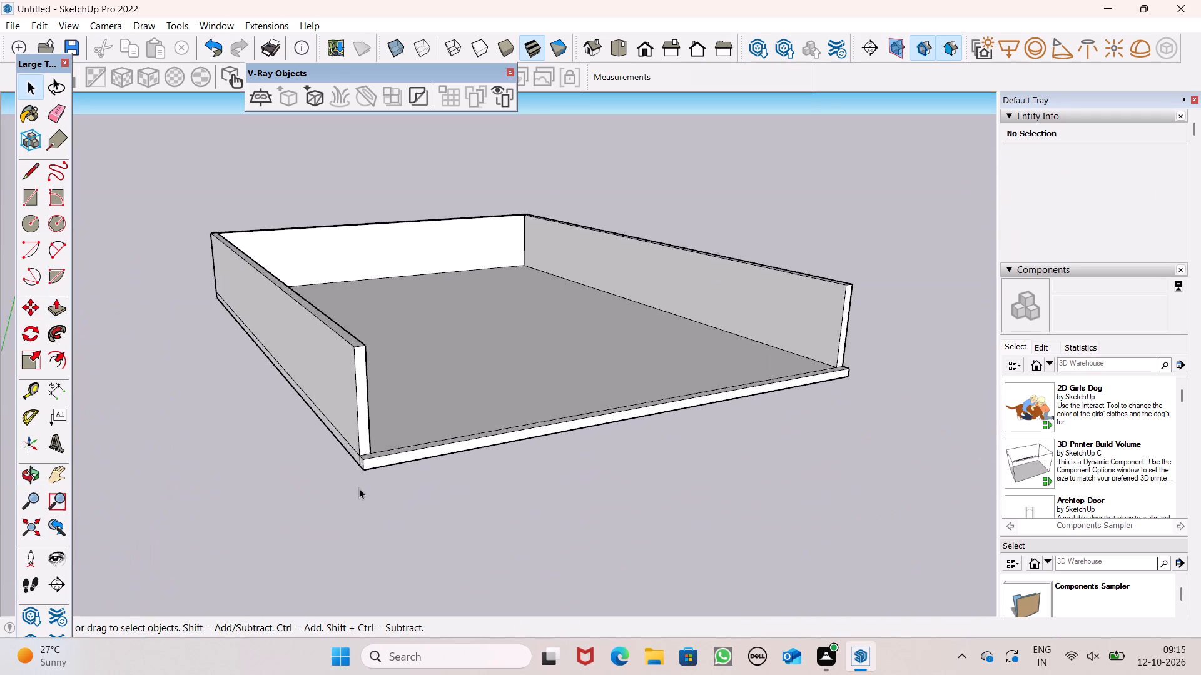
{"action": "scroll", "coordinate": [359, 488], "scroll_direction": "up", "scroll_amount": 5}
{"action": "scroll", "coordinate": [388, 376], "scroll_direction": "up", "scroll_amount": 7}
{"action": "scroll", "coordinate": [388, 377], "scroll_direction": "down", "scroll_amount": 3}
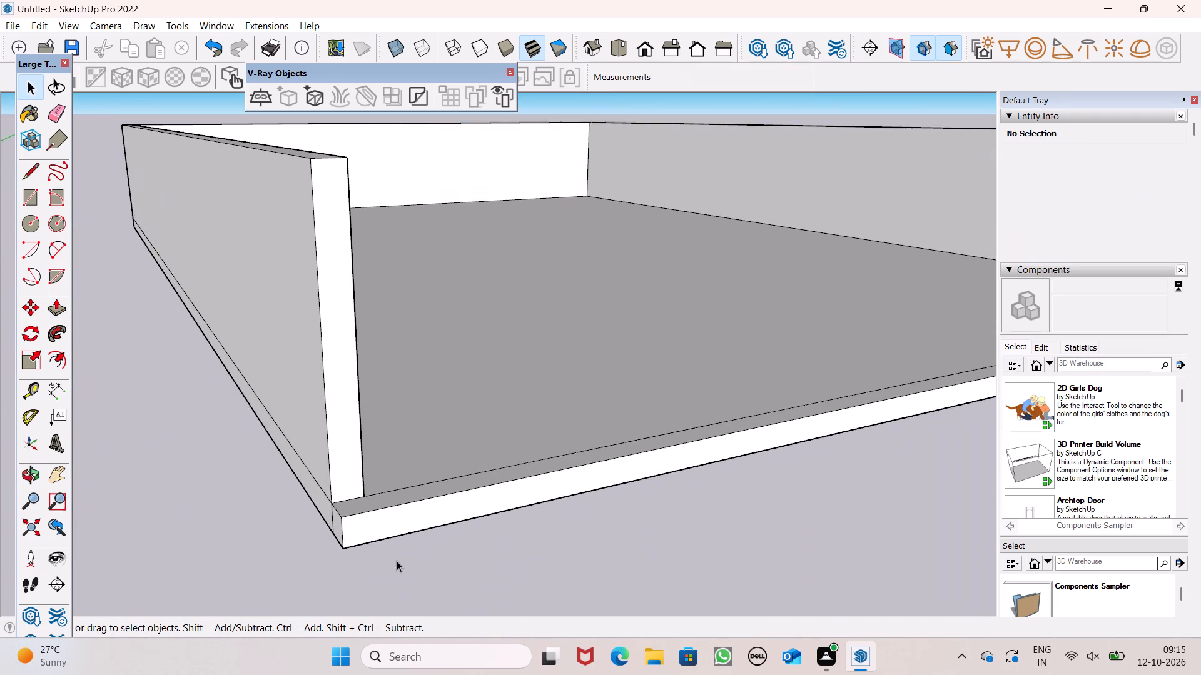
{"action": "scroll", "coordinate": [397, 561], "scroll_direction": "up", "scroll_amount": 1}
{"action": "middle_click_drag", "start_coordinate": [398, 561], "coordinate": [550, 457]}
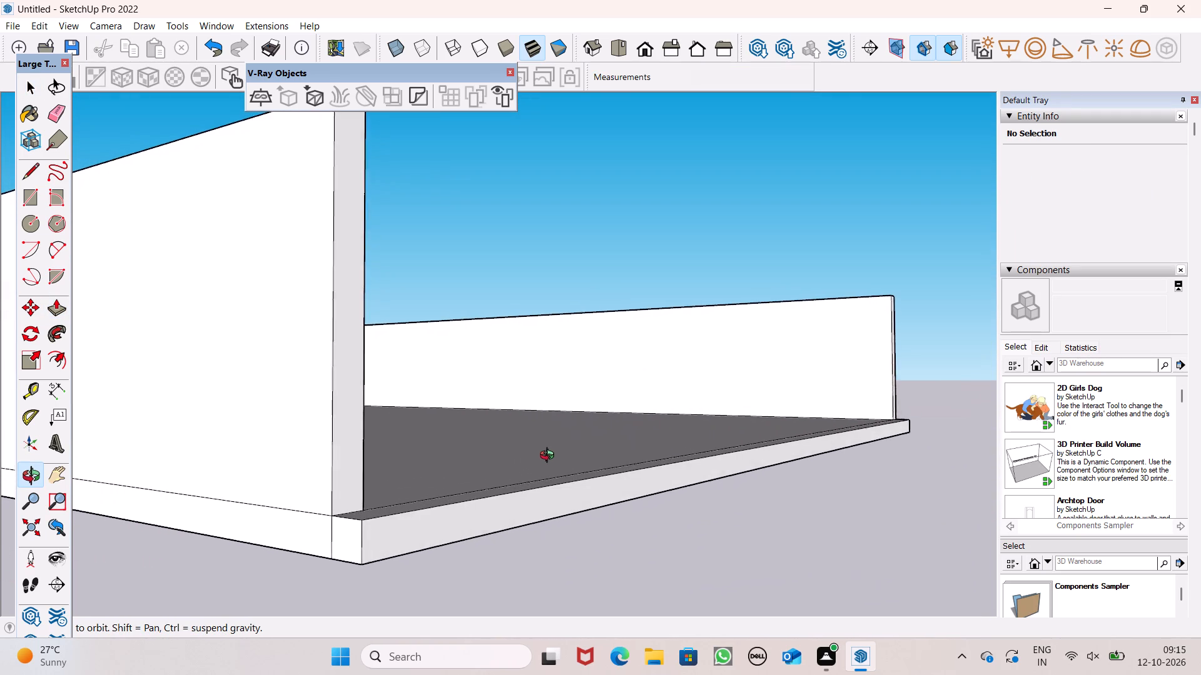
{"action": "middle_click_drag", "start_coordinate": [550, 457], "coordinate": [549, 457]}
{"action": "middle_click", "coordinate": [550, 458]}
{"action": "scroll", "coordinate": [474, 400], "scroll_direction": "down", "scroll_amount": 3}
{"action": "scroll", "coordinate": [450, 276], "scroll_direction": "up", "scroll_amount": 4}
{"action": "scroll", "coordinate": [450, 294], "scroll_direction": "down", "scroll_amount": 3}
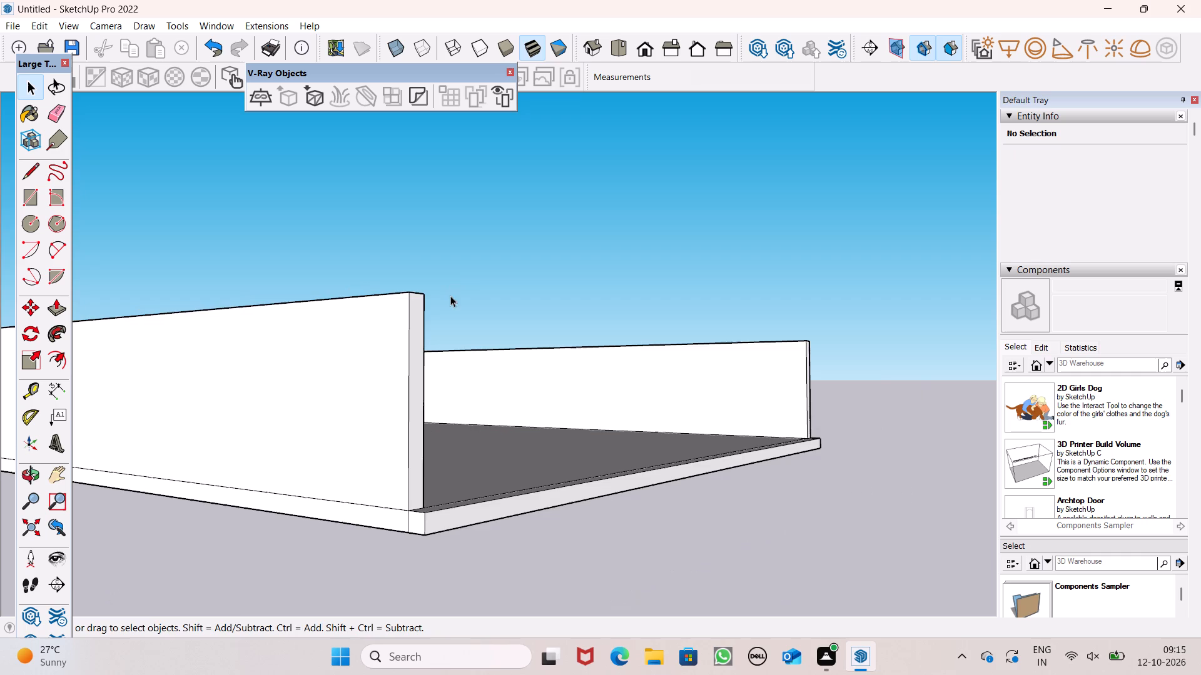
{"action": "middle_click_drag", "start_coordinate": [494, 462], "coordinate": [494, 474]}
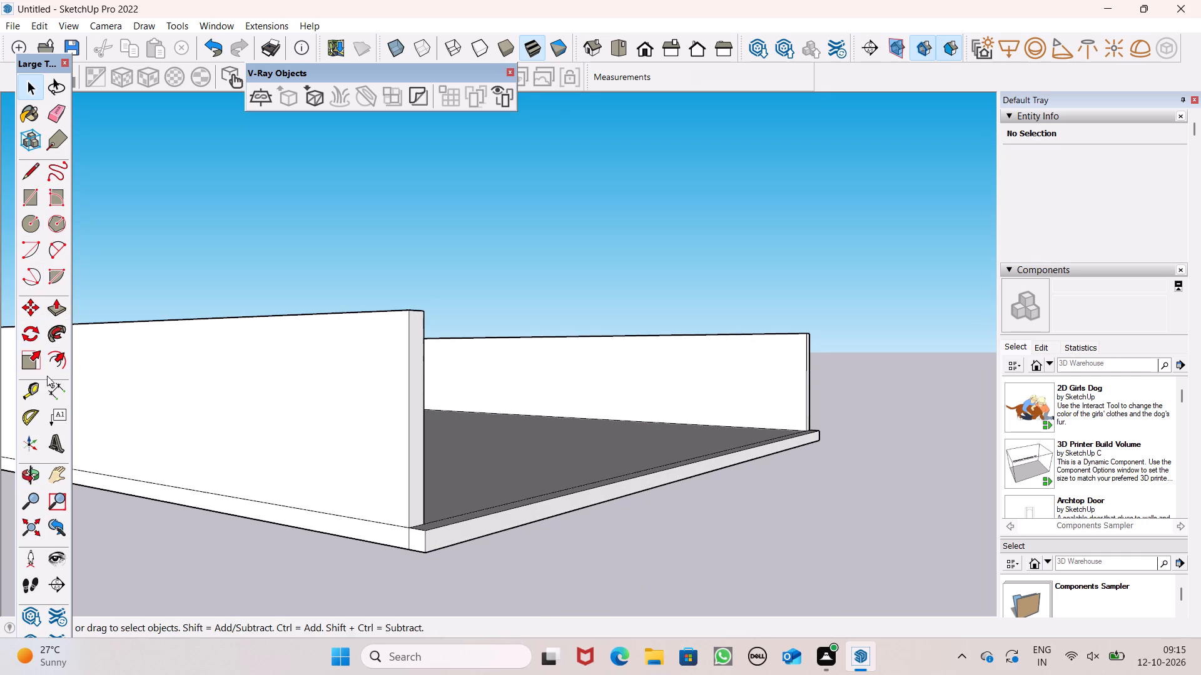
{"action": "left_click", "coordinate": [50, 394]}
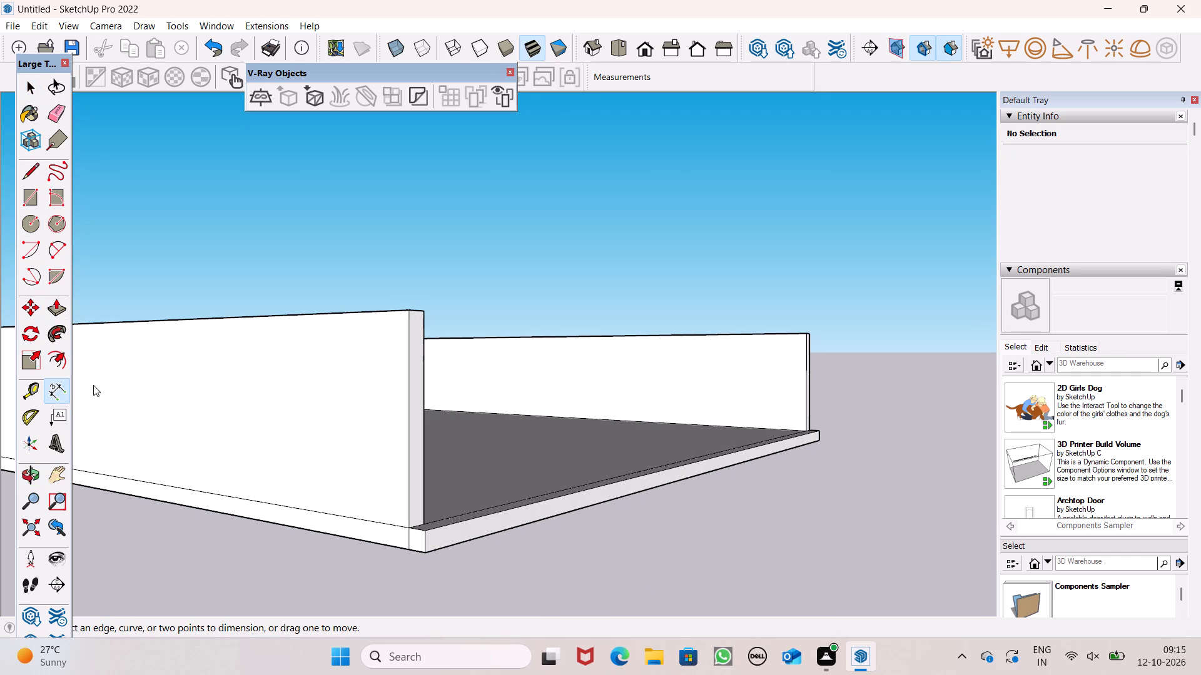
{"action": "left_click", "coordinate": [410, 311]}
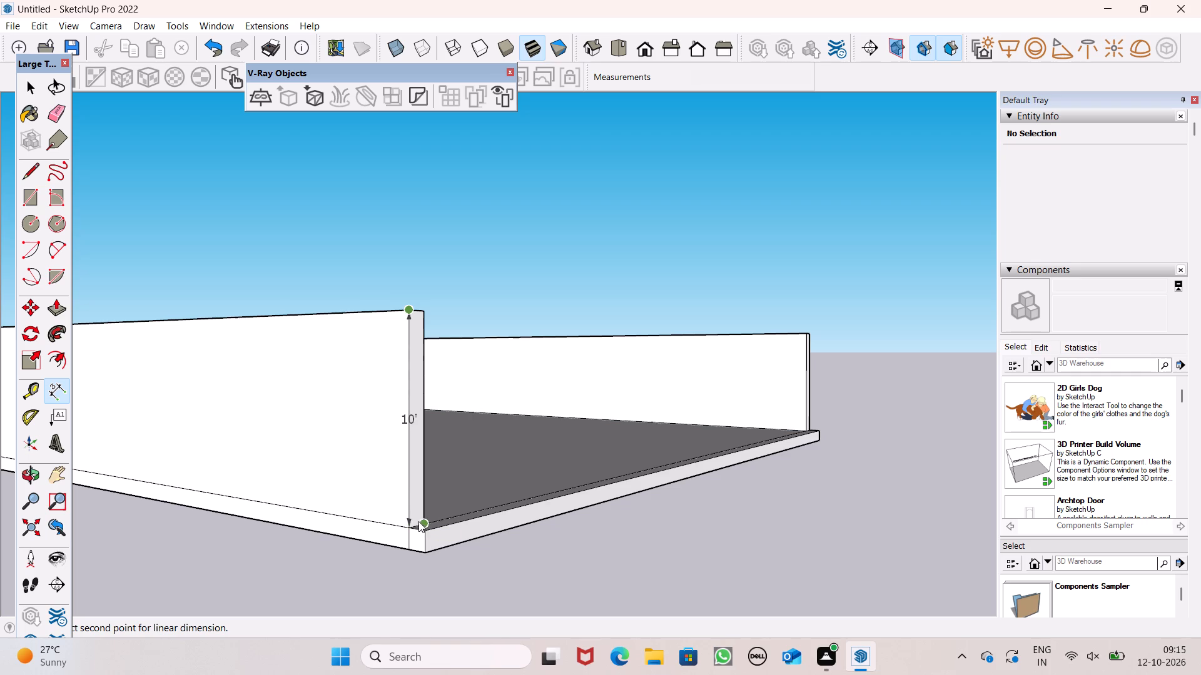
{"action": "key", "text": "space"}
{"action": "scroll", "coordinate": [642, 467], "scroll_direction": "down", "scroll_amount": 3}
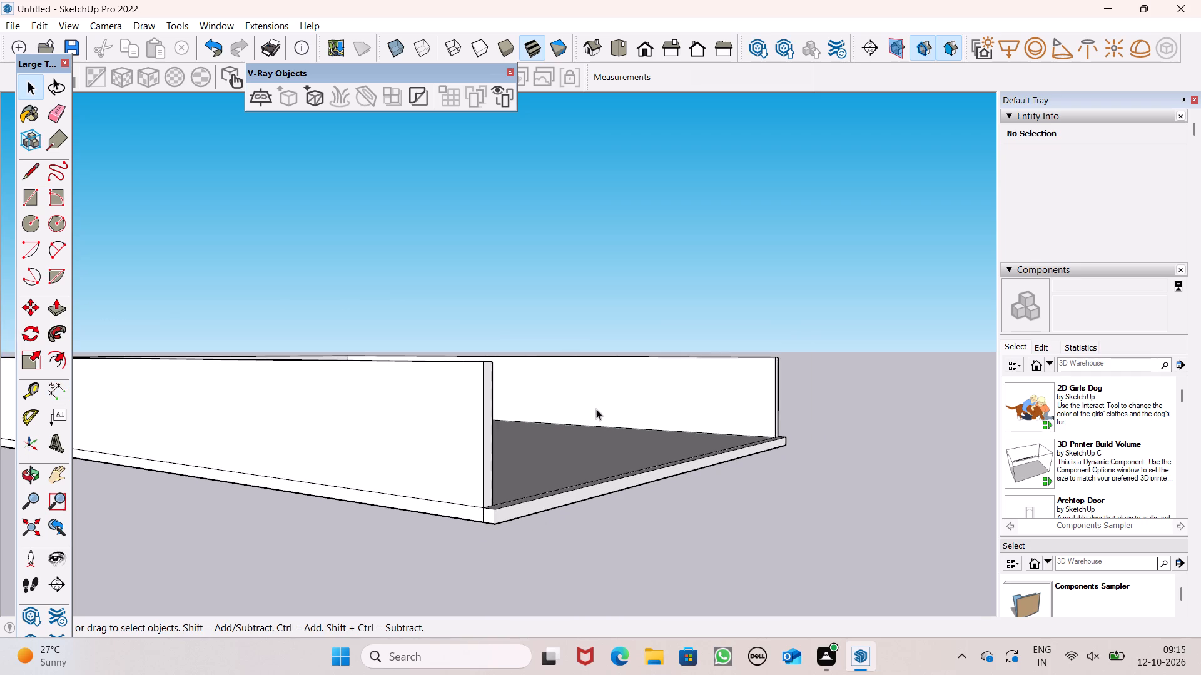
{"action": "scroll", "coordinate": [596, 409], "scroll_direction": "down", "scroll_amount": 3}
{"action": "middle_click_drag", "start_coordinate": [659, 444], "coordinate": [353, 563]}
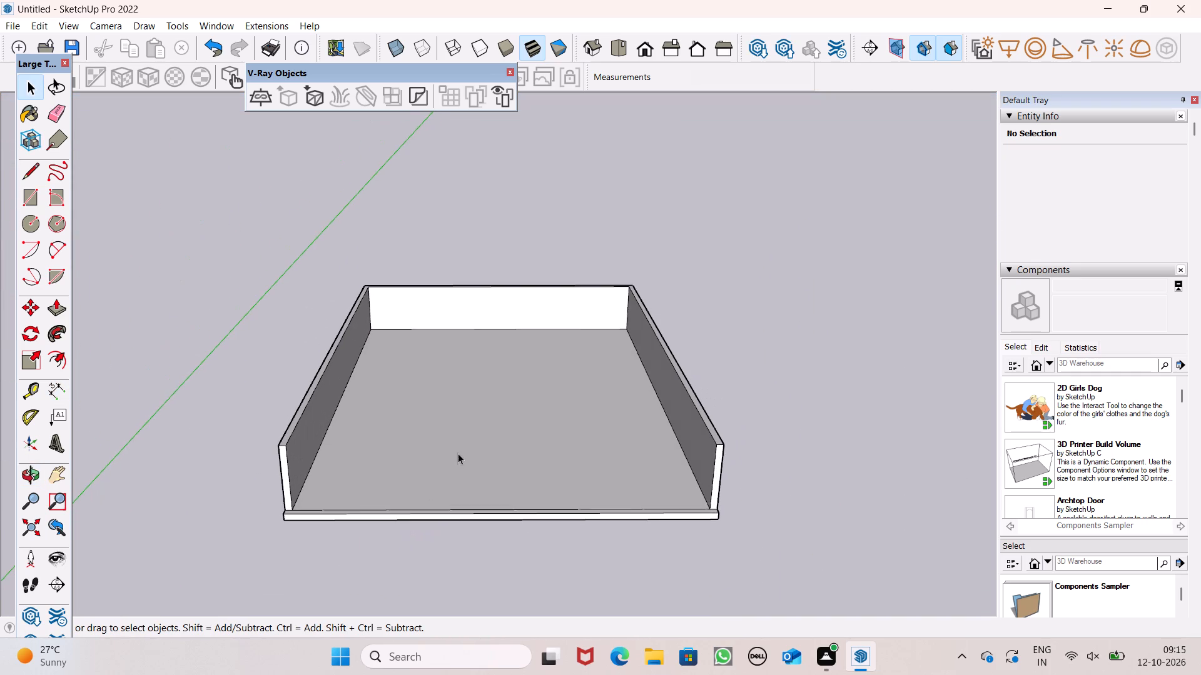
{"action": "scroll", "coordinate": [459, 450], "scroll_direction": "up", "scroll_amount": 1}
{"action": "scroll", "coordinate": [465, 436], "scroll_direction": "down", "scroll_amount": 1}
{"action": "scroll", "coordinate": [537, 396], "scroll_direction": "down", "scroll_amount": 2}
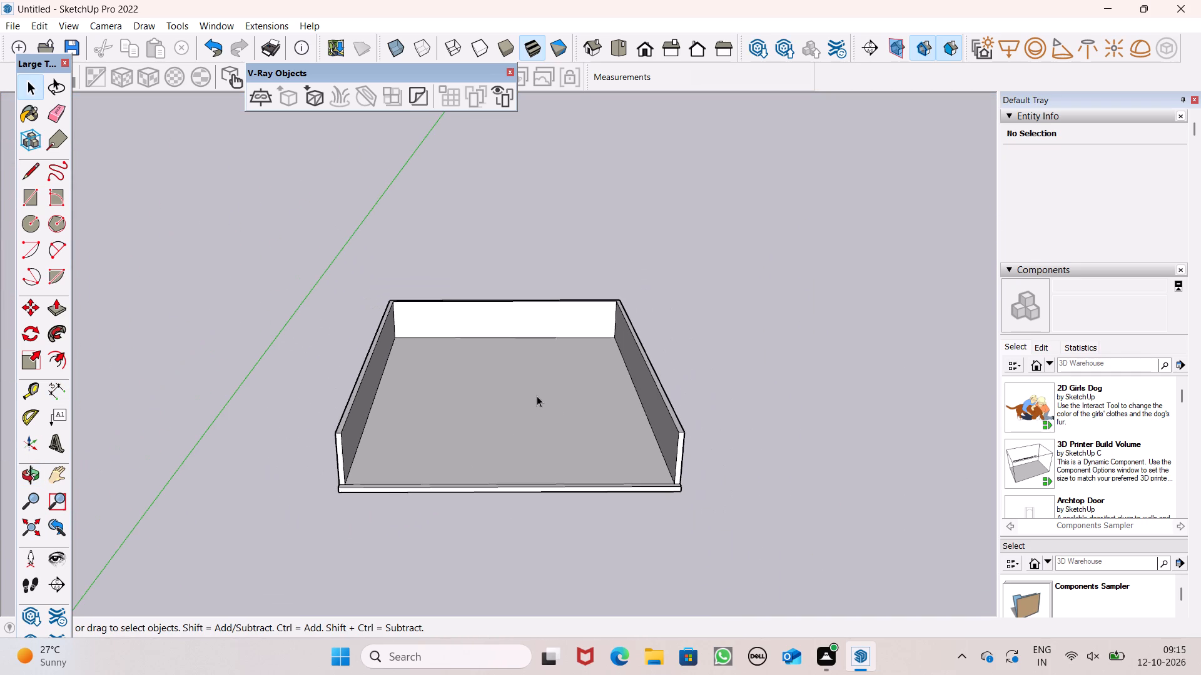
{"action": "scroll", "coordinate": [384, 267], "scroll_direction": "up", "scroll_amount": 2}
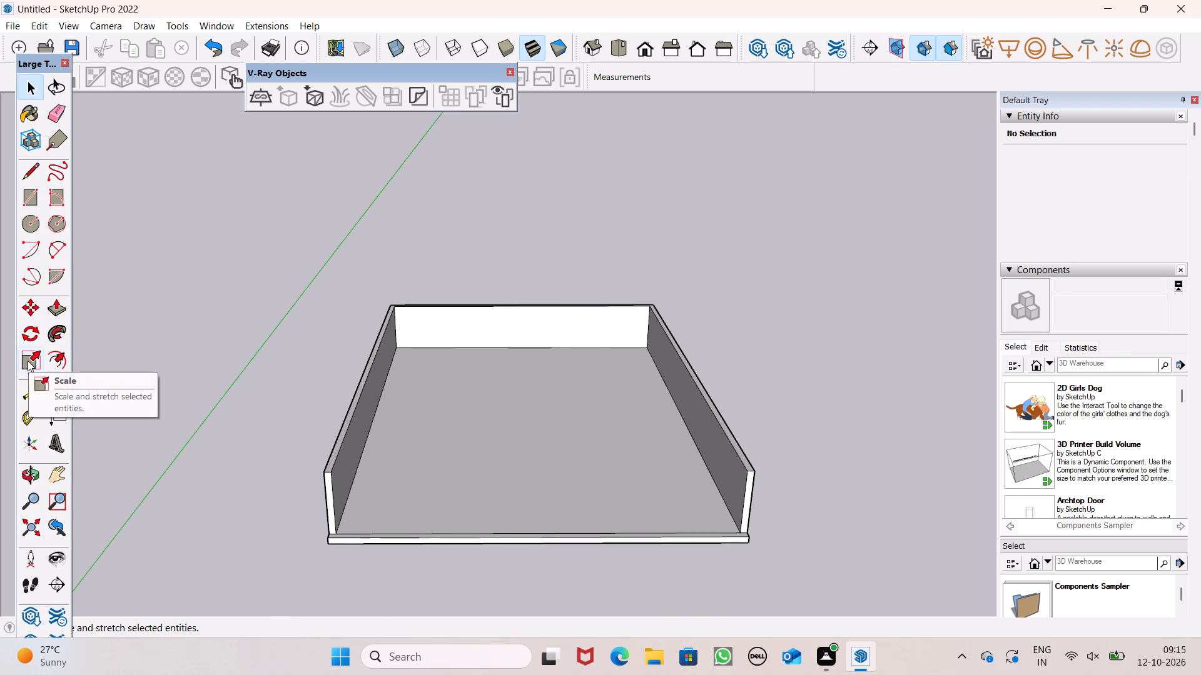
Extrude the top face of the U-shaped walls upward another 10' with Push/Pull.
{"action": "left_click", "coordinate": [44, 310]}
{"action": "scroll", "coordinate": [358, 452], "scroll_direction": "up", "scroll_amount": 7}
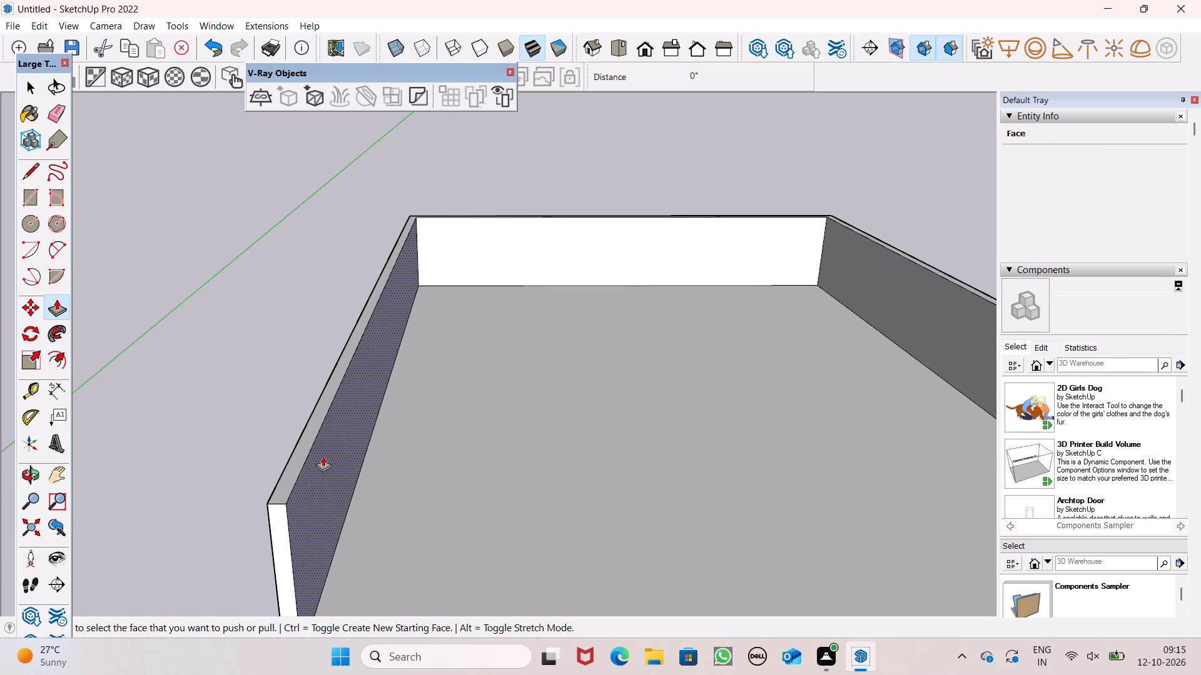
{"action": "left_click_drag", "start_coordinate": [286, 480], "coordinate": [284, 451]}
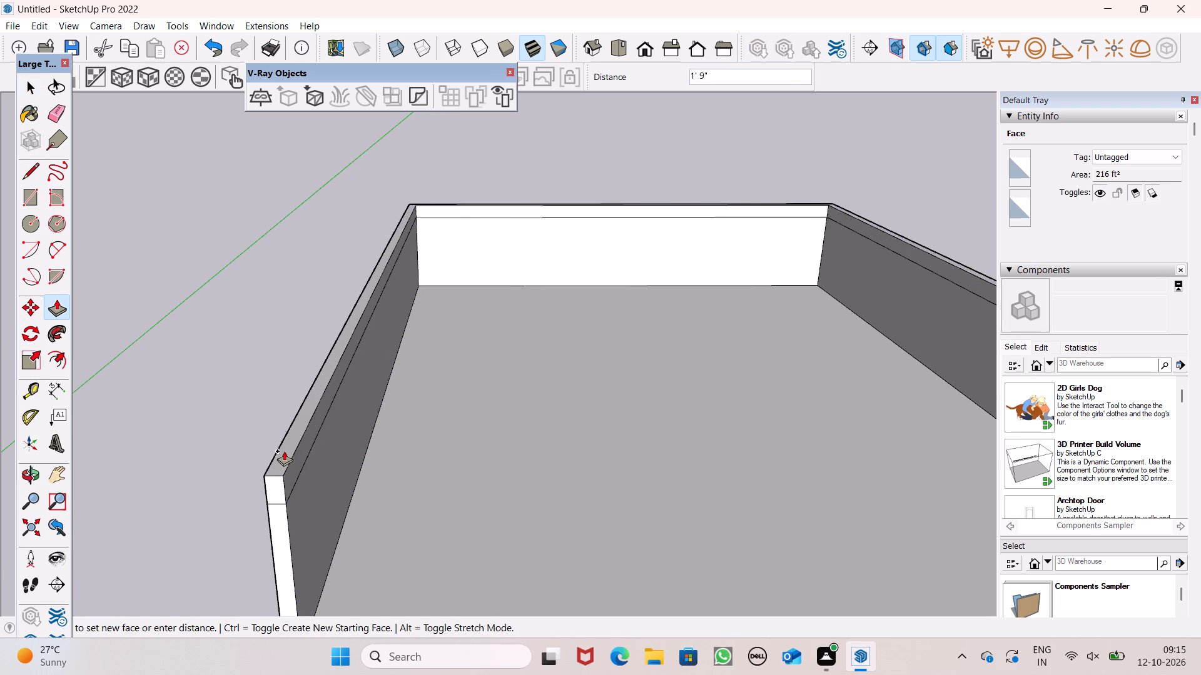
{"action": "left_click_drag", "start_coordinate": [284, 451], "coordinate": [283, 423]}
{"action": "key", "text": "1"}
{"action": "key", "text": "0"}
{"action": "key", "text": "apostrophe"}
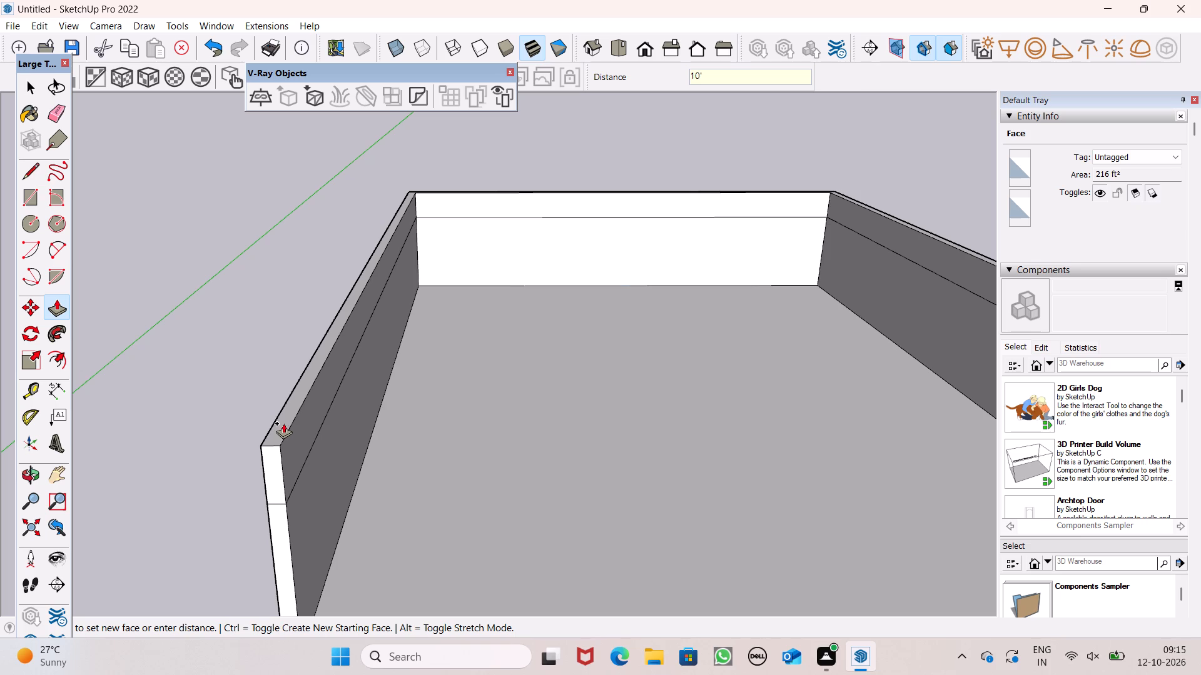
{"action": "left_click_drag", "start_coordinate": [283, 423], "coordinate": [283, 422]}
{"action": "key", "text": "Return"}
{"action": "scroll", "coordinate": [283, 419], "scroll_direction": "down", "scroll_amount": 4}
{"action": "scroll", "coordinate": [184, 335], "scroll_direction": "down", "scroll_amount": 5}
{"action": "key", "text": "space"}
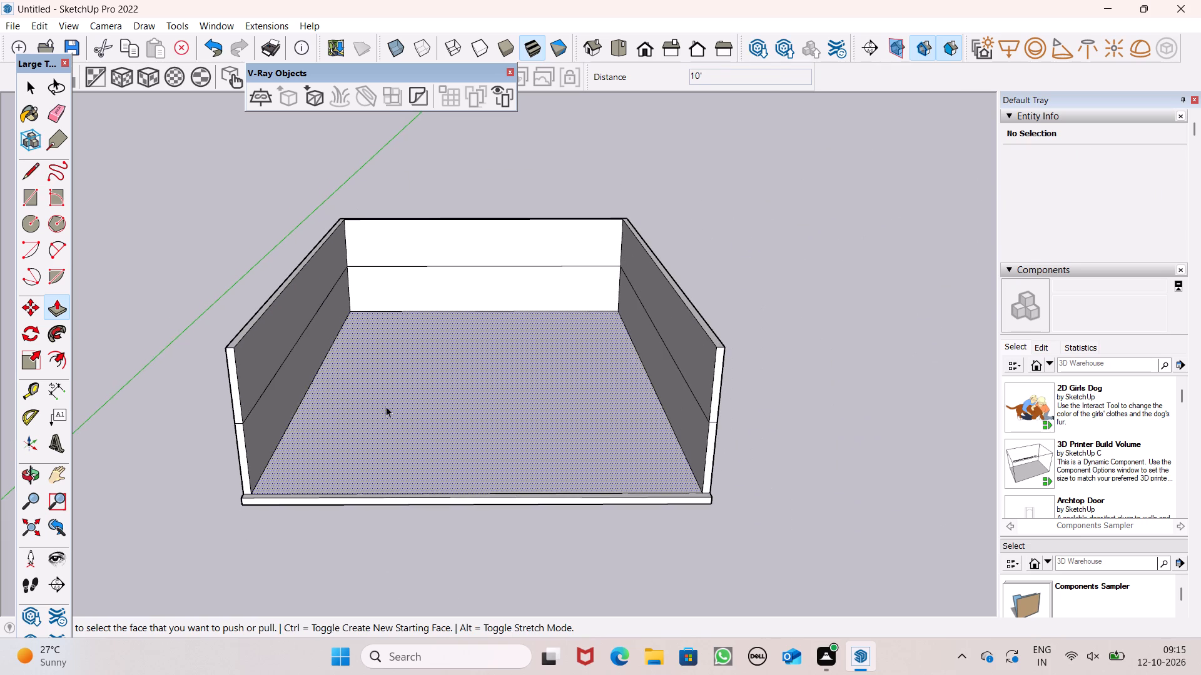
Examine the raised walls and the open front of the slab from both sides and straight on.
{"action": "scroll", "coordinate": [409, 424], "scroll_direction": "down", "scroll_amount": 5}
{"action": "middle_click_drag", "start_coordinate": [432, 452], "coordinate": [532, 509]}
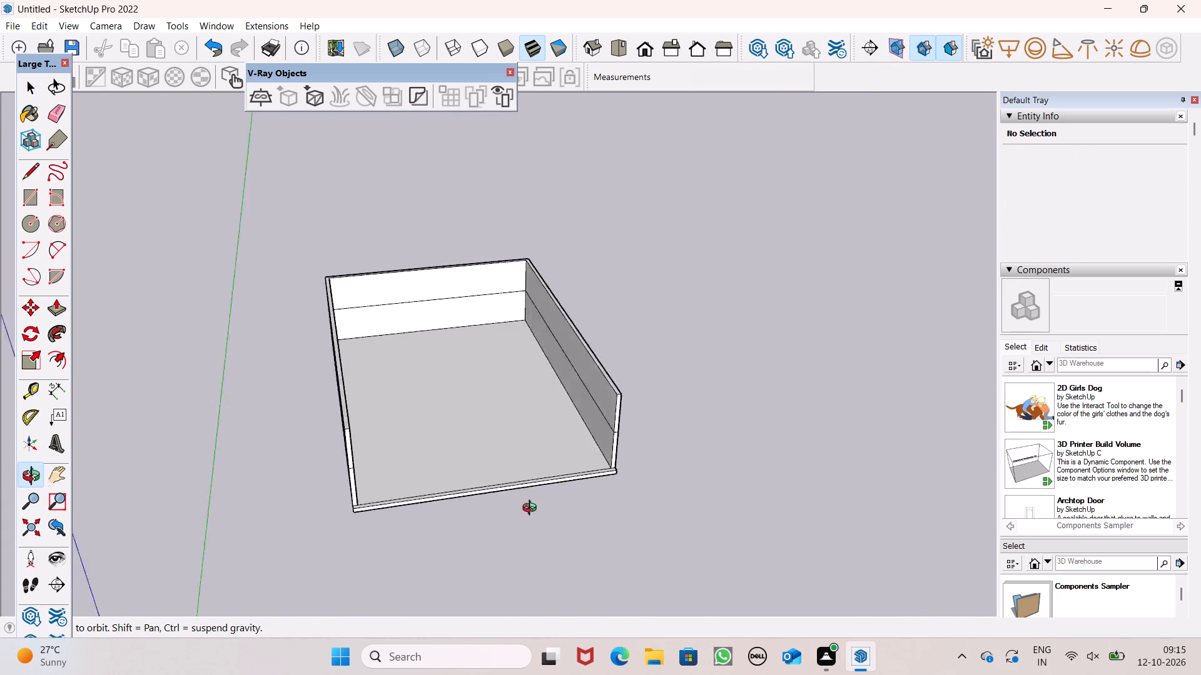
{"action": "middle_click_drag", "start_coordinate": [532, 509], "coordinate": [332, 481]}
{"action": "scroll", "coordinate": [396, 429], "scroll_direction": "up", "scroll_amount": 6}
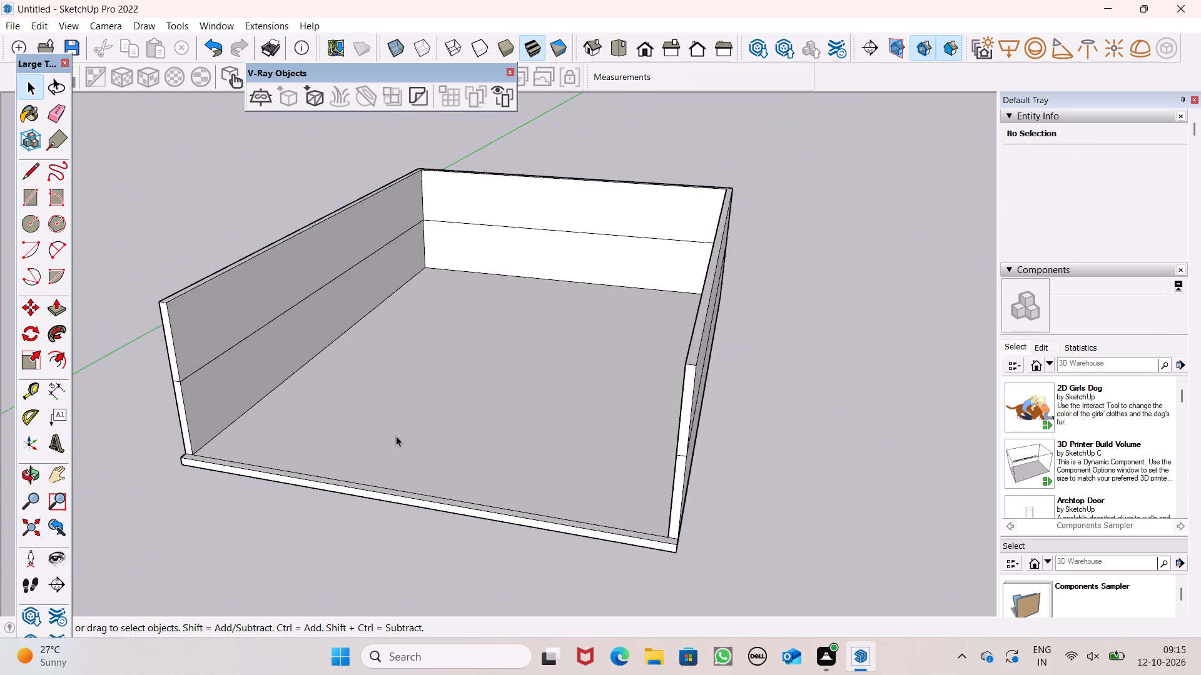
{"action": "scroll", "coordinate": [395, 441], "scroll_direction": "down", "scroll_amount": 5}
{"action": "middle_click_drag", "start_coordinate": [363, 472], "coordinate": [534, 439]}
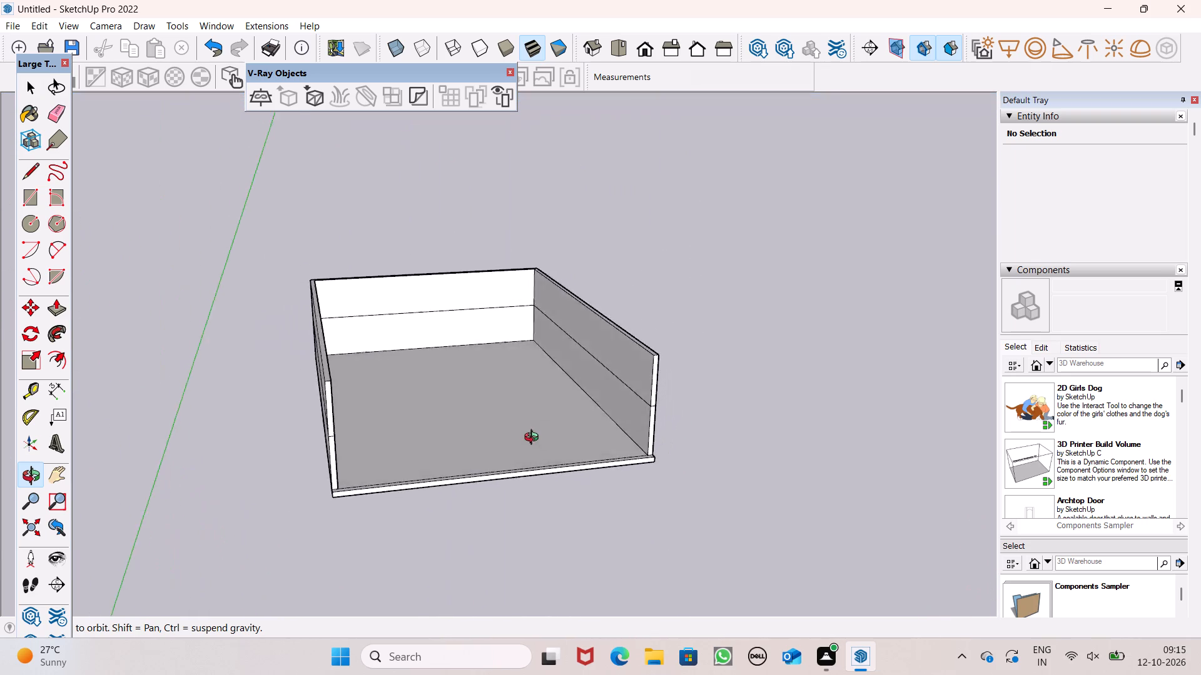
{"action": "middle_click_drag", "start_coordinate": [534, 439], "coordinate": [432, 447]}
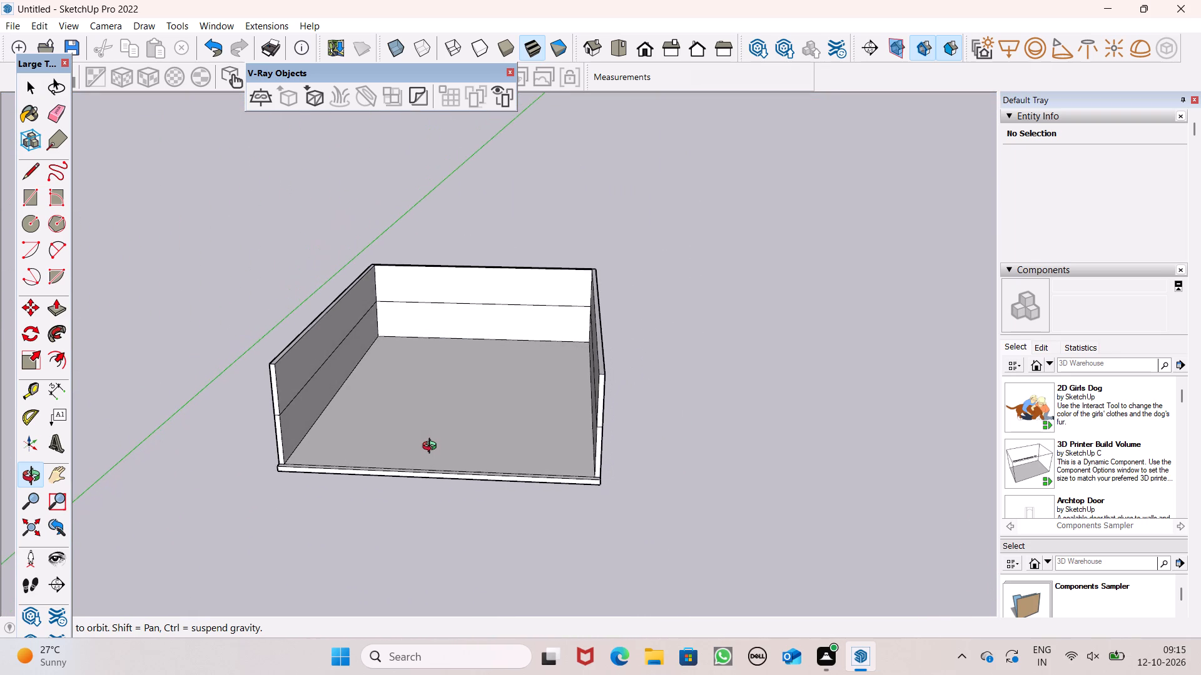
{"action": "middle_click_drag", "start_coordinate": [432, 447], "coordinate": [428, 445]}
{"action": "scroll", "coordinate": [416, 433], "scroll_direction": "up", "scroll_amount": 1}
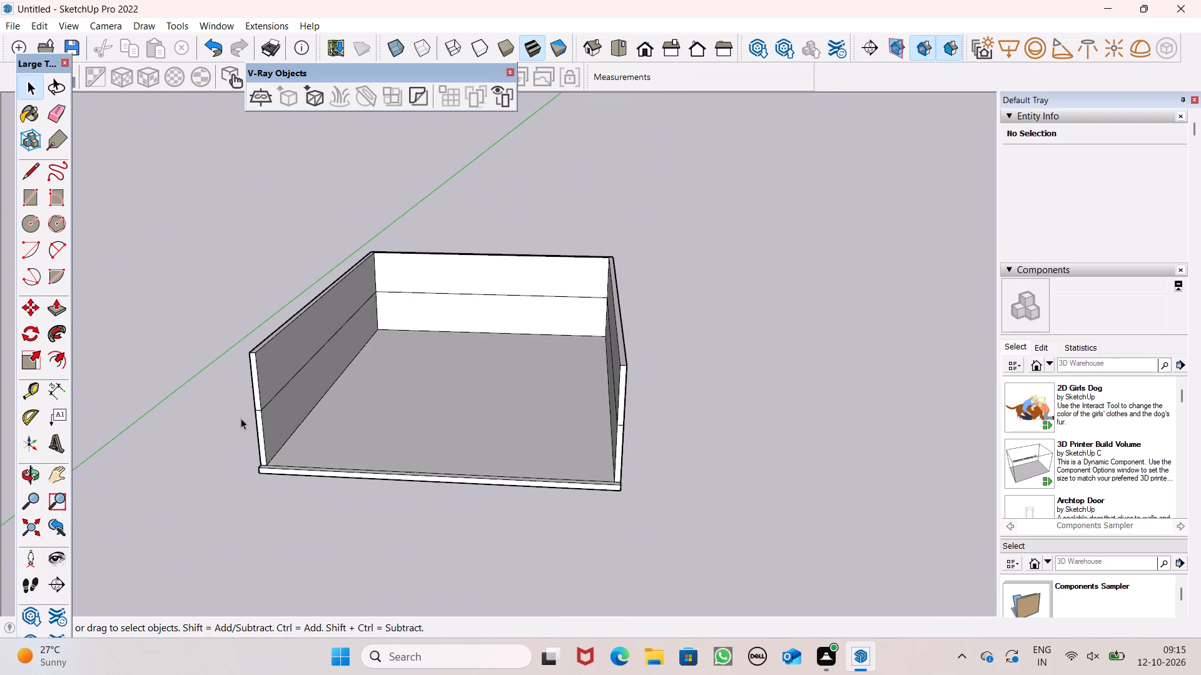
{"action": "scroll", "coordinate": [240, 418], "scroll_direction": "up", "scroll_amount": 6}
{"action": "scroll", "coordinate": [240, 426], "scroll_direction": "down", "scroll_amount": 4}
{"action": "middle_click_drag", "start_coordinate": [323, 446], "coordinate": [449, 470]}
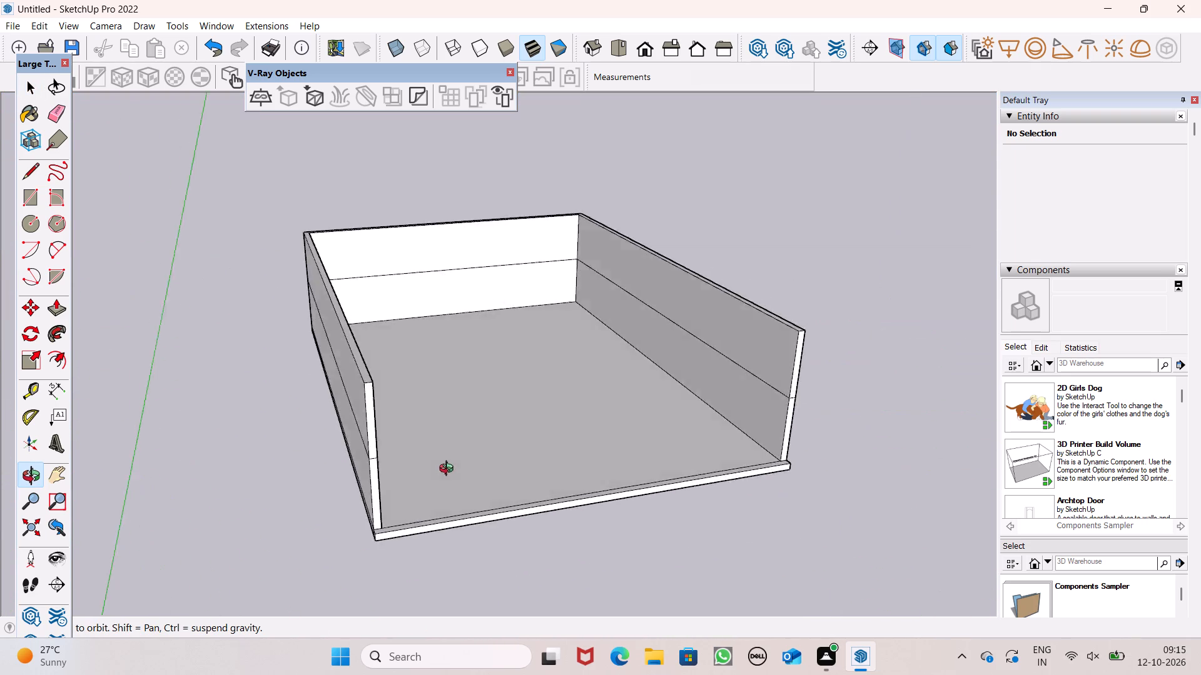
{"action": "middle_click_drag", "start_coordinate": [449, 470], "coordinate": [279, 497]}
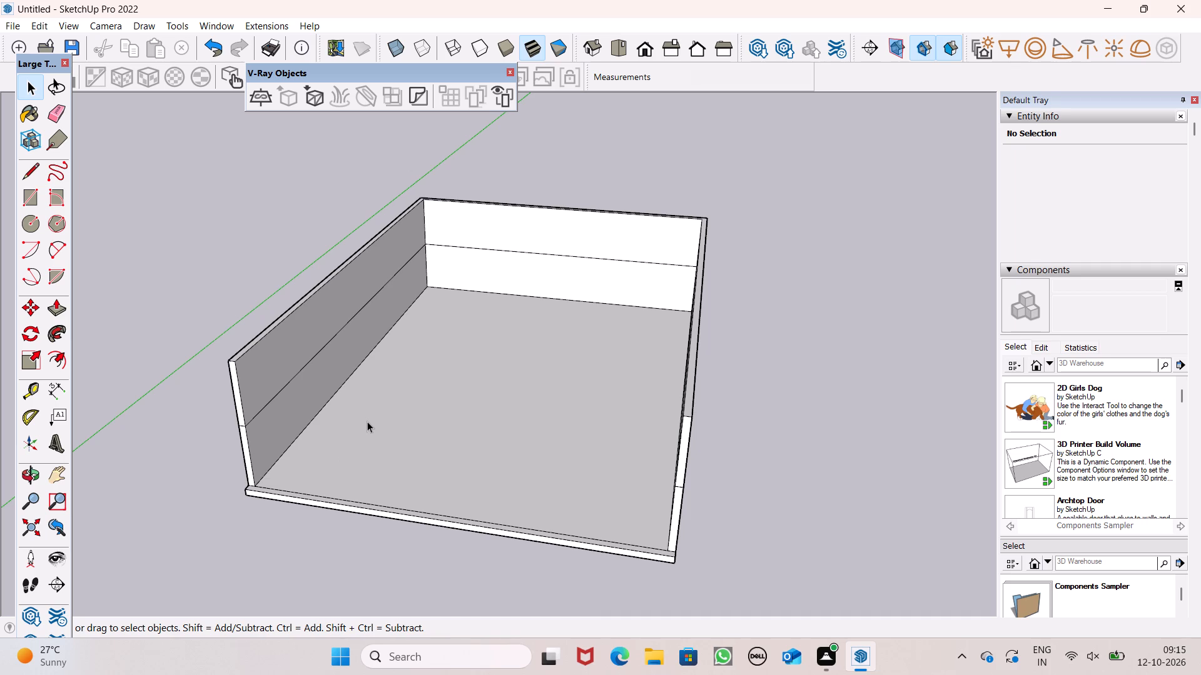
{"action": "middle_click_drag", "start_coordinate": [281, 462], "coordinate": [375, 397]}
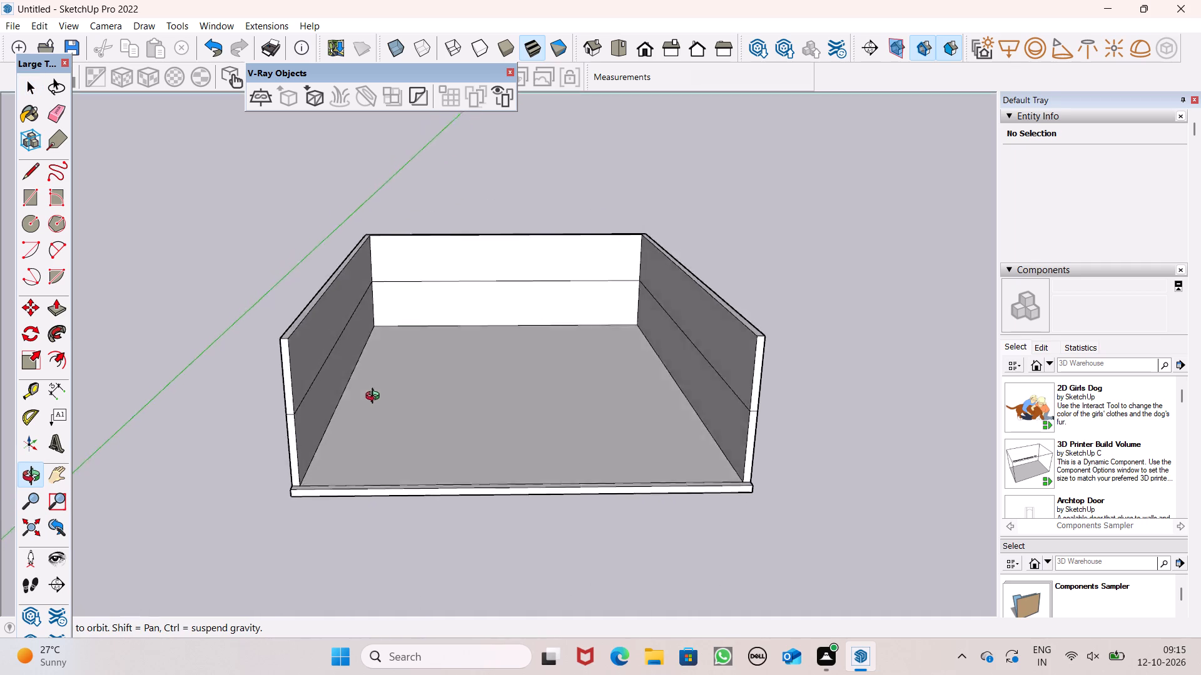
{"action": "middle_click_drag", "start_coordinate": [375, 397], "coordinate": [589, 422]}
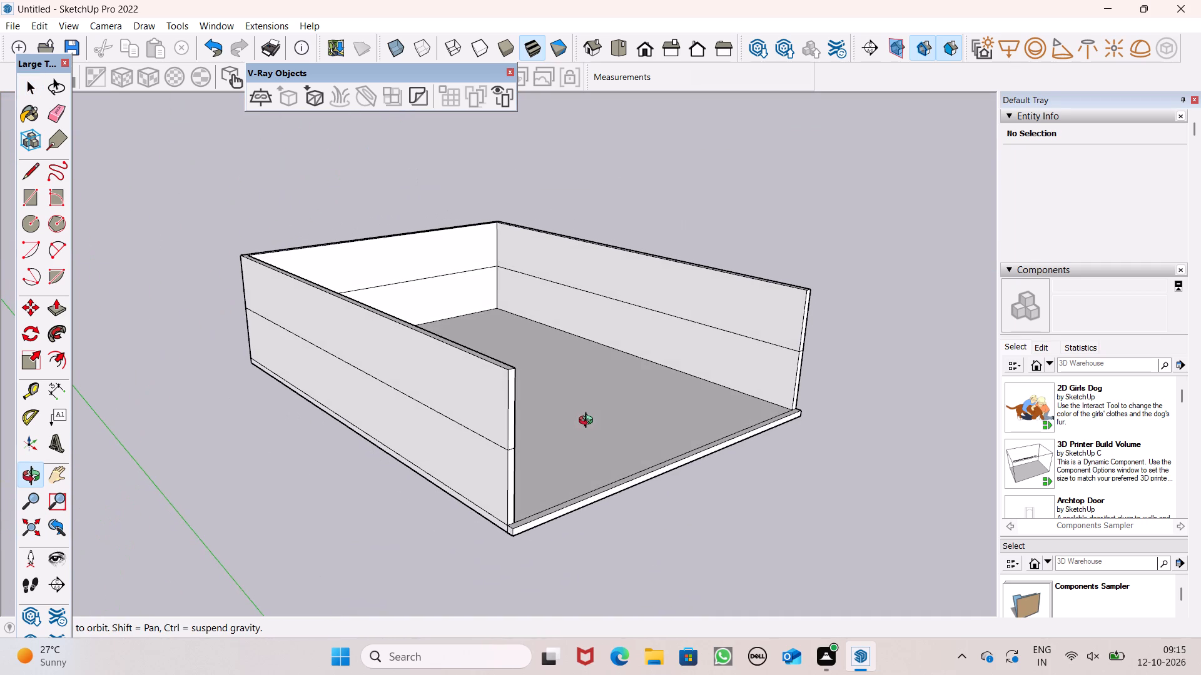
{"action": "middle_click_drag", "start_coordinate": [589, 422], "coordinate": [588, 421]}
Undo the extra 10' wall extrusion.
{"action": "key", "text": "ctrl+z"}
Examine the single-storey walls, slab floor and front corners from above and from both sides.
{"action": "scroll", "coordinate": [535, 451], "scroll_direction": "up", "scroll_amount": 4}
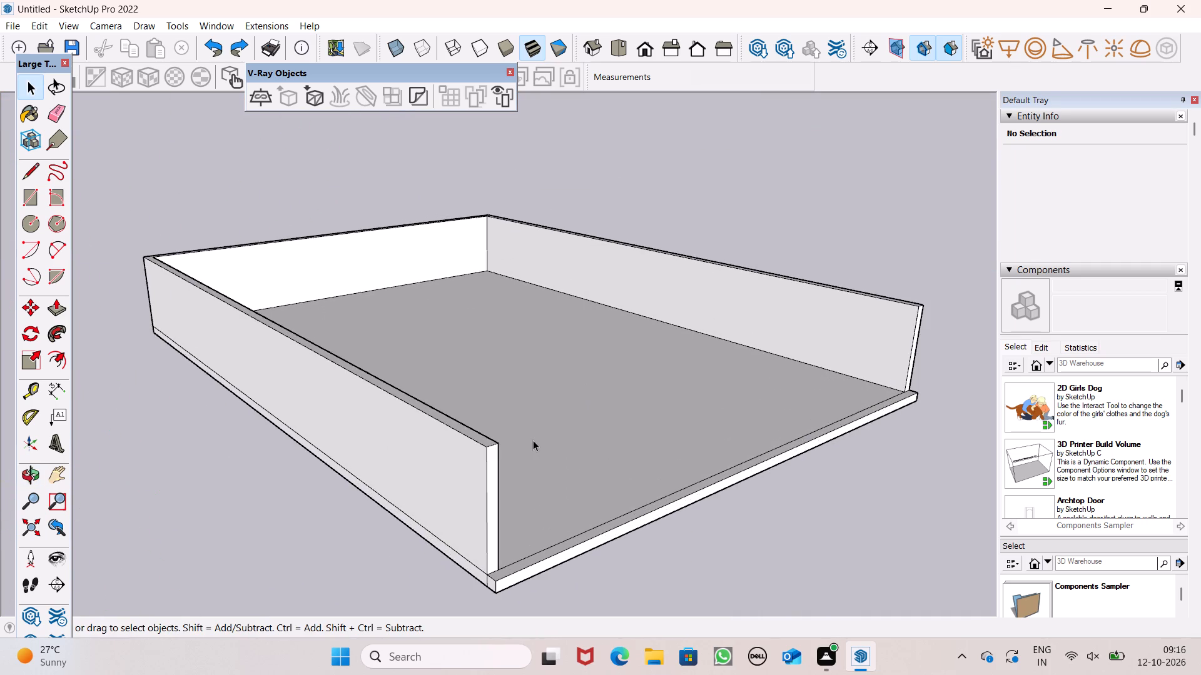
{"action": "scroll", "coordinate": [532, 436], "scroll_direction": "down", "scroll_amount": 5}
{"action": "middle_click_drag", "start_coordinate": [594, 495], "coordinate": [520, 504]}
{"action": "scroll", "coordinate": [438, 391], "scroll_direction": "up", "scroll_amount": 4}
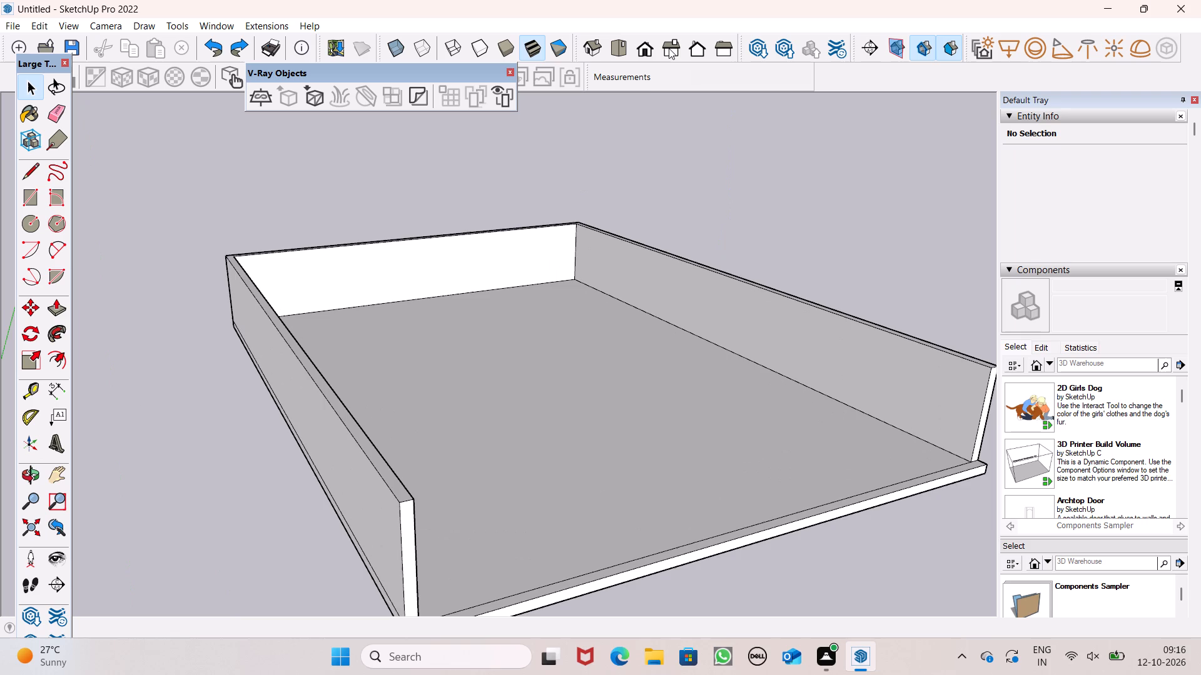
{"action": "scroll", "coordinate": [669, 48], "scroll_direction": "down", "scroll_amount": 16}
{"action": "scroll", "coordinate": [573, 309], "scroll_direction": "up", "scroll_amount": 1}
{"action": "middle_click_drag", "start_coordinate": [573, 319], "coordinate": [544, 446]}
{"action": "scroll", "coordinate": [490, 199], "scroll_direction": "up", "scroll_amount": 6}
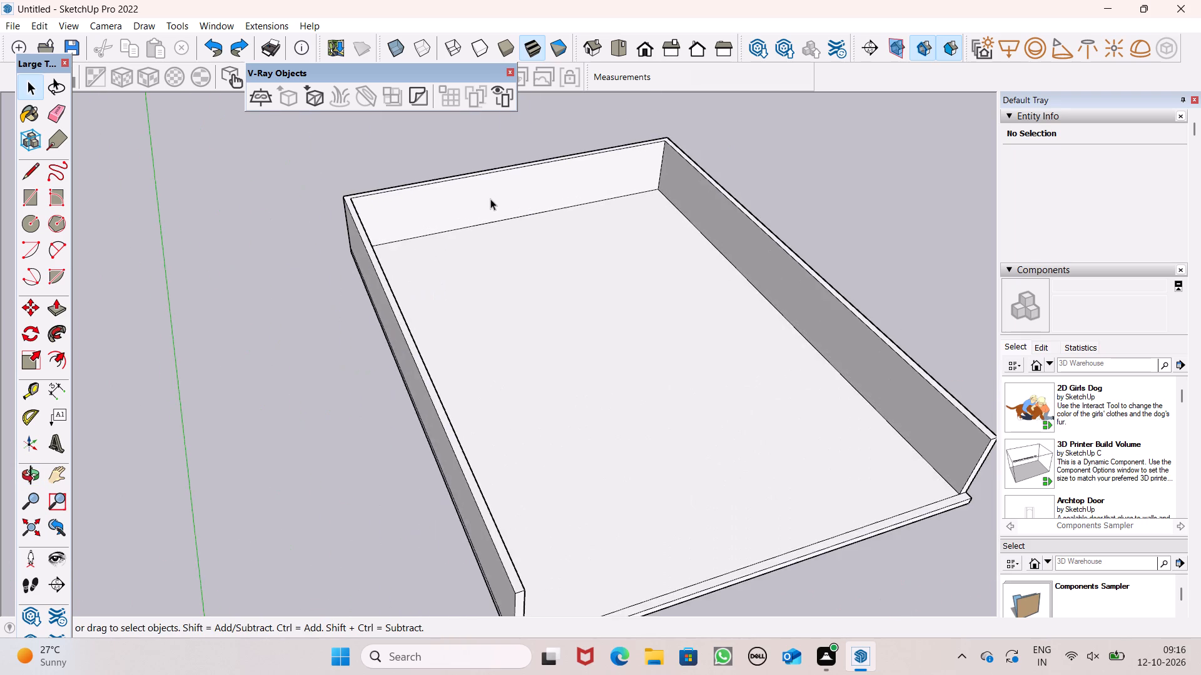
{"action": "scroll", "coordinate": [491, 200], "scroll_direction": "down", "scroll_amount": 5}
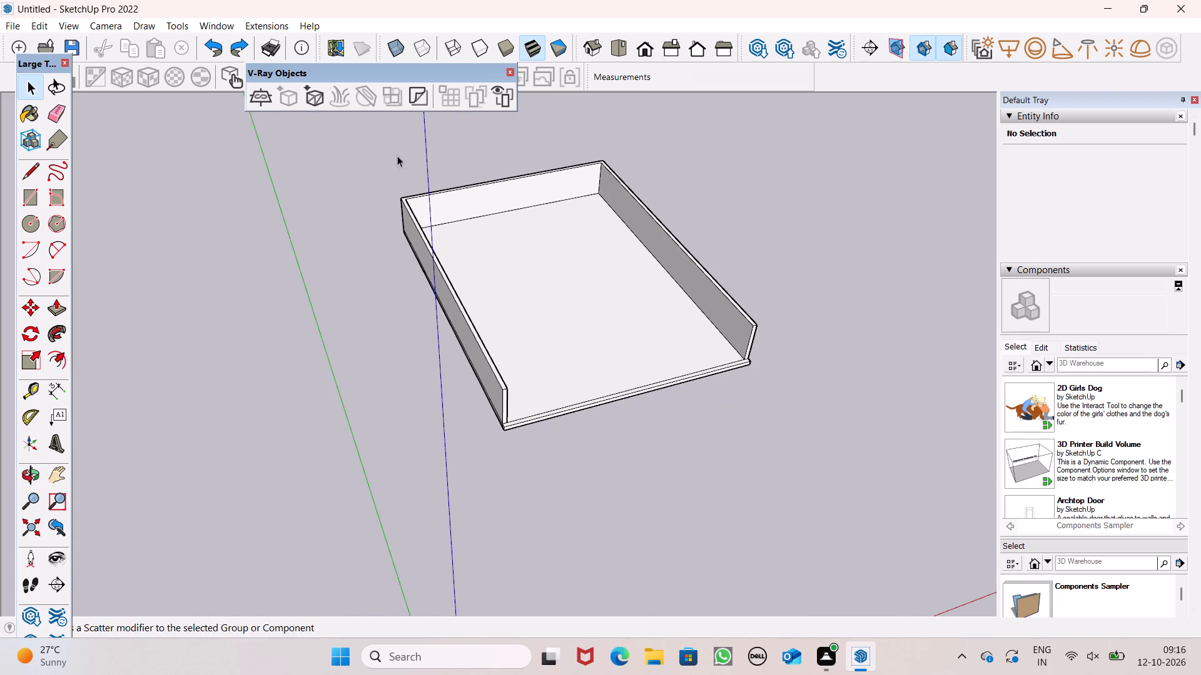
{"action": "left_click", "coordinate": [51, 314]}
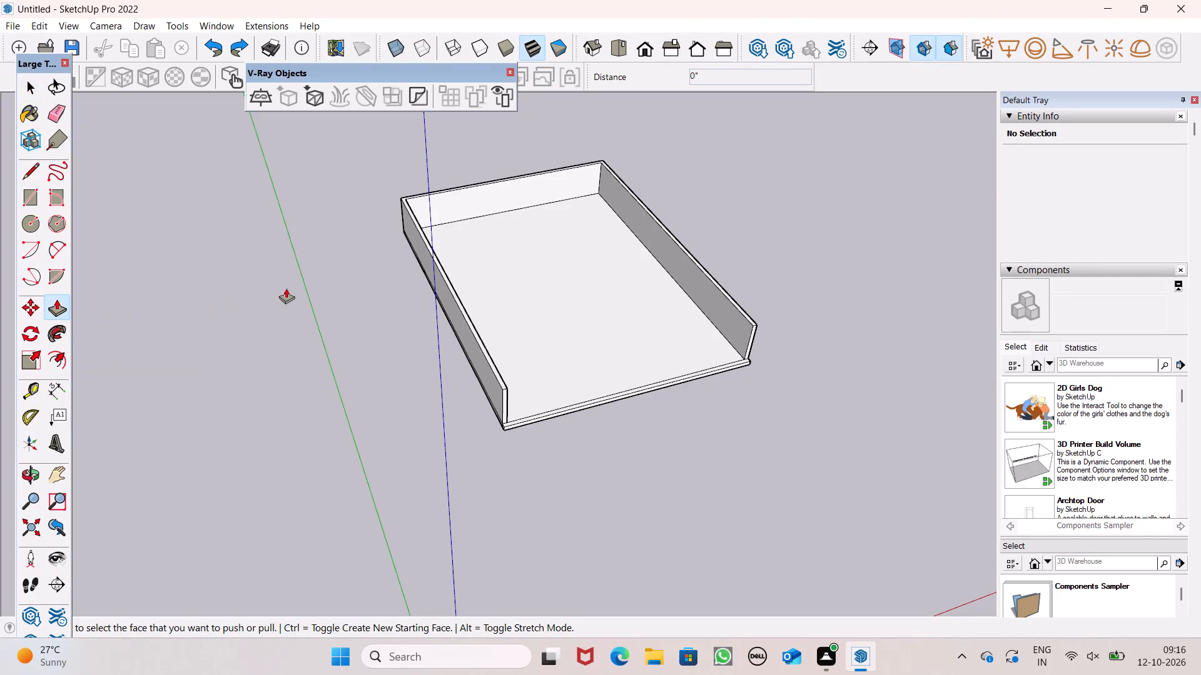
{"action": "scroll", "coordinate": [499, 298], "scroll_direction": "up", "scroll_amount": 4}
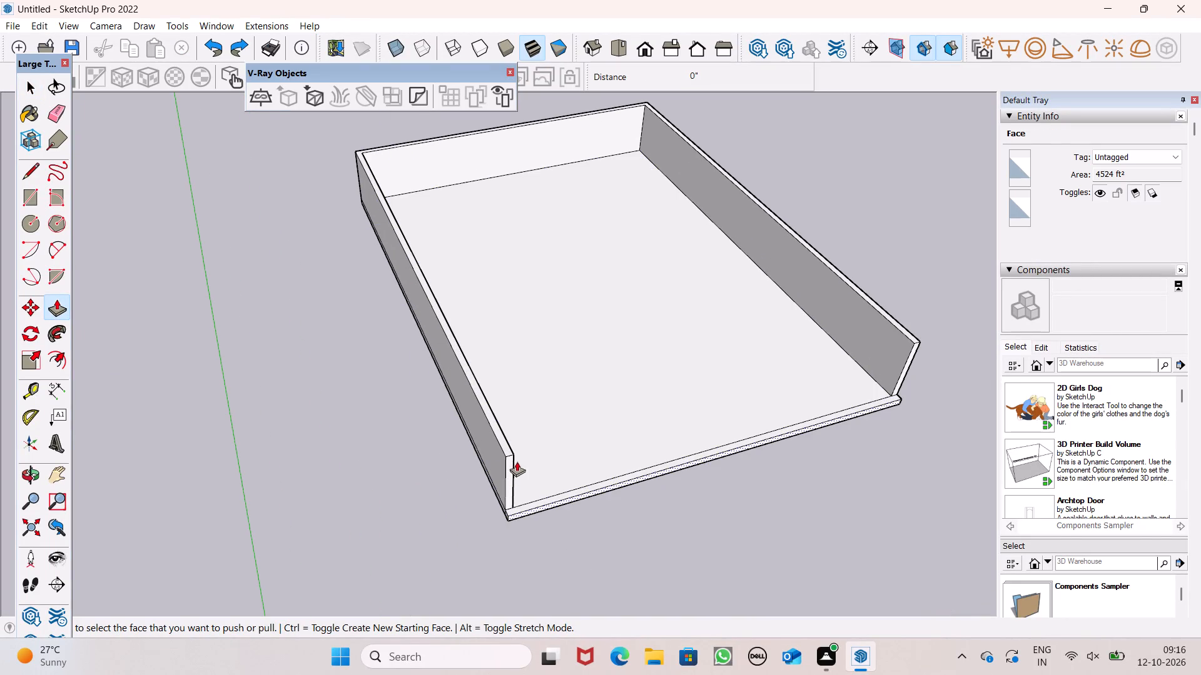
{"action": "scroll", "coordinate": [634, 387], "scroll_direction": "up", "scroll_amount": 2}
{"action": "scroll", "coordinate": [555, 407], "scroll_direction": "down", "scroll_amount": 4}
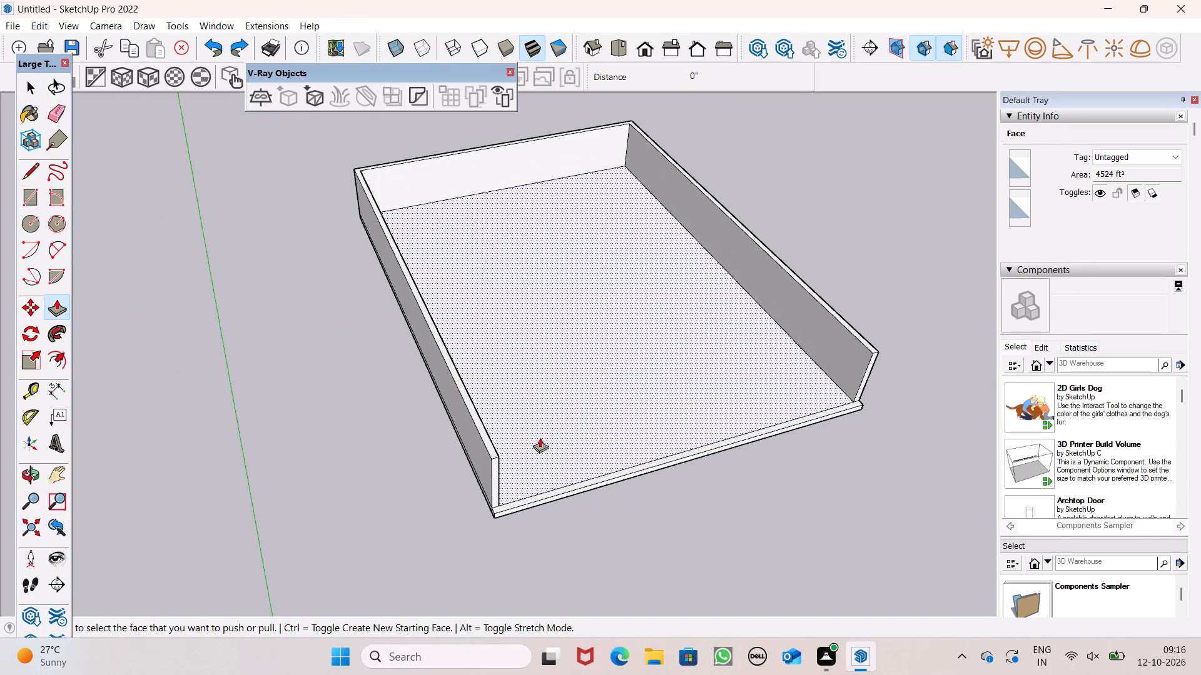
{"action": "middle_click_drag", "start_coordinate": [540, 439], "coordinate": [509, 448]}
{"action": "scroll", "coordinate": [462, 439], "scroll_direction": "up", "scroll_amount": 3}
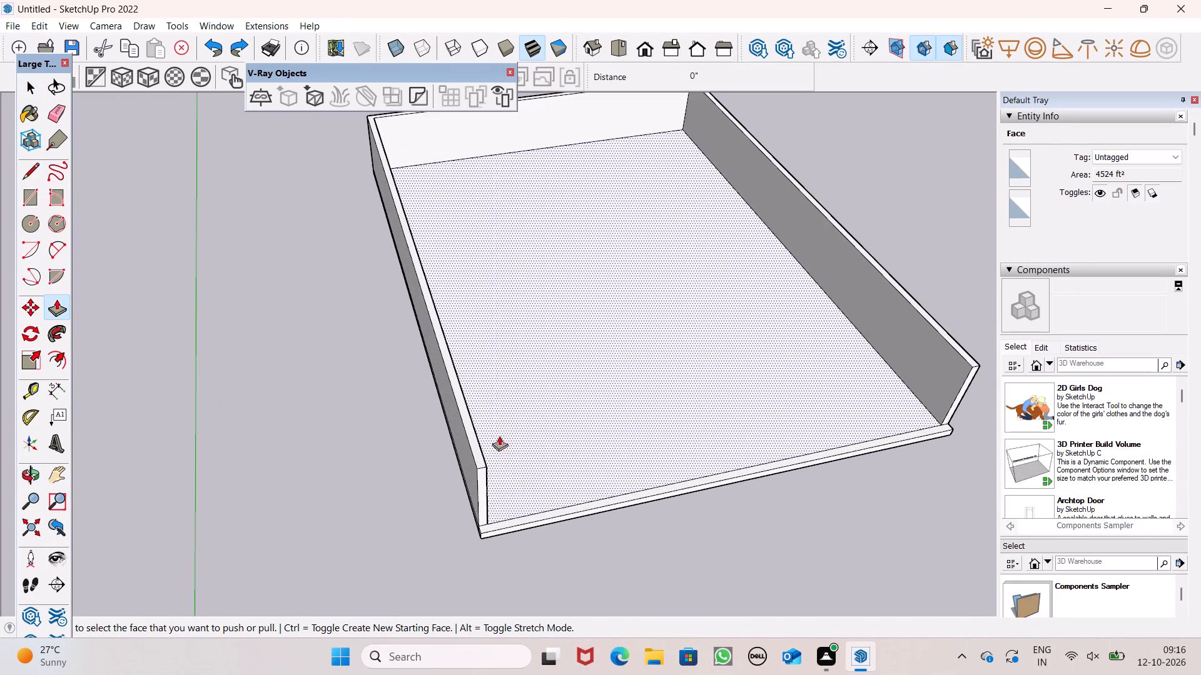
{"action": "scroll", "coordinate": [479, 456], "scroll_direction": "up", "scroll_amount": 5}
{"action": "scroll", "coordinate": [477, 445], "scroll_direction": "down", "scroll_amount": 3}
{"action": "middle_click_drag", "start_coordinate": [467, 458], "coordinate": [471, 499]}
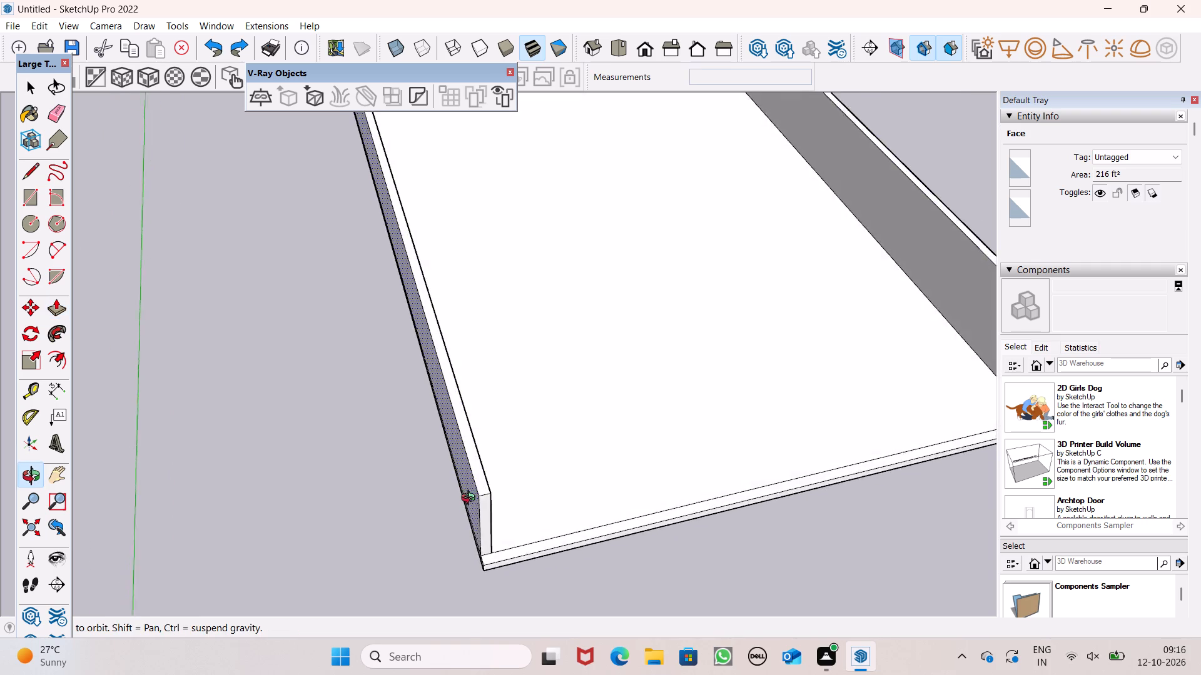
{"action": "middle_click_drag", "start_coordinate": [471, 499], "coordinate": [469, 537]}
{"action": "scroll", "coordinate": [509, 432], "scroll_direction": "down", "scroll_amount": 5}
{"action": "middle_click_drag", "start_coordinate": [560, 547], "coordinate": [629, 479]}
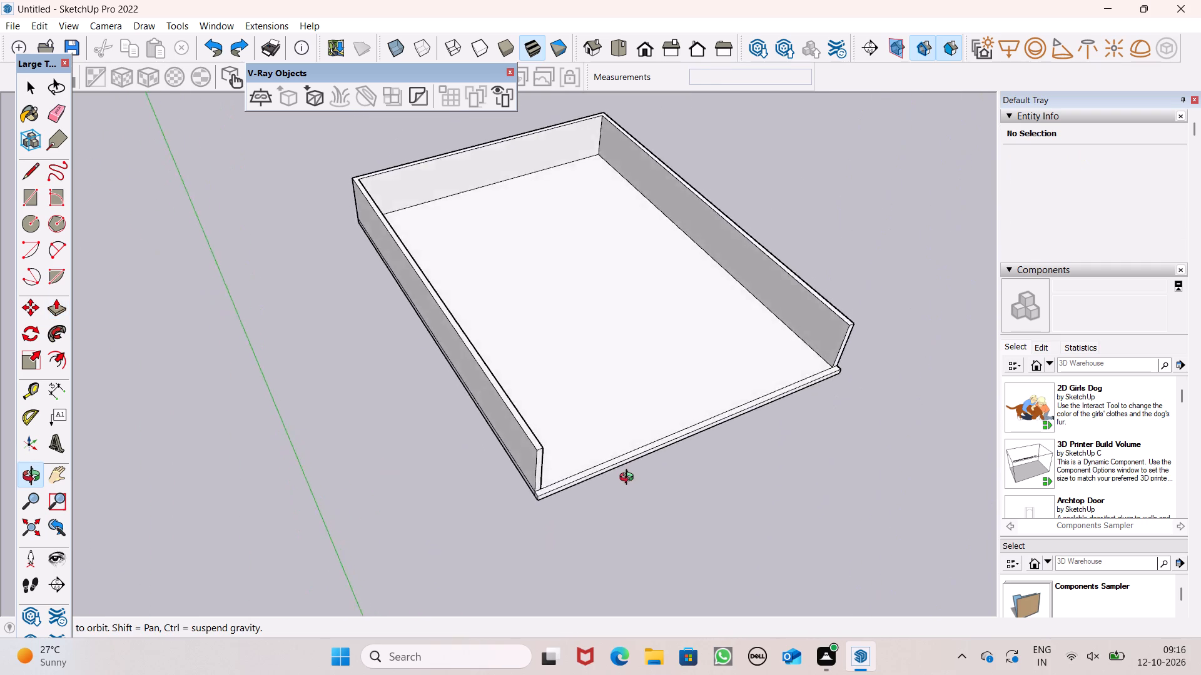
{"action": "middle_click_drag", "start_coordinate": [629, 479], "coordinate": [527, 529]}
{"action": "scroll", "coordinate": [333, 337], "scroll_direction": "up", "scroll_amount": 1}
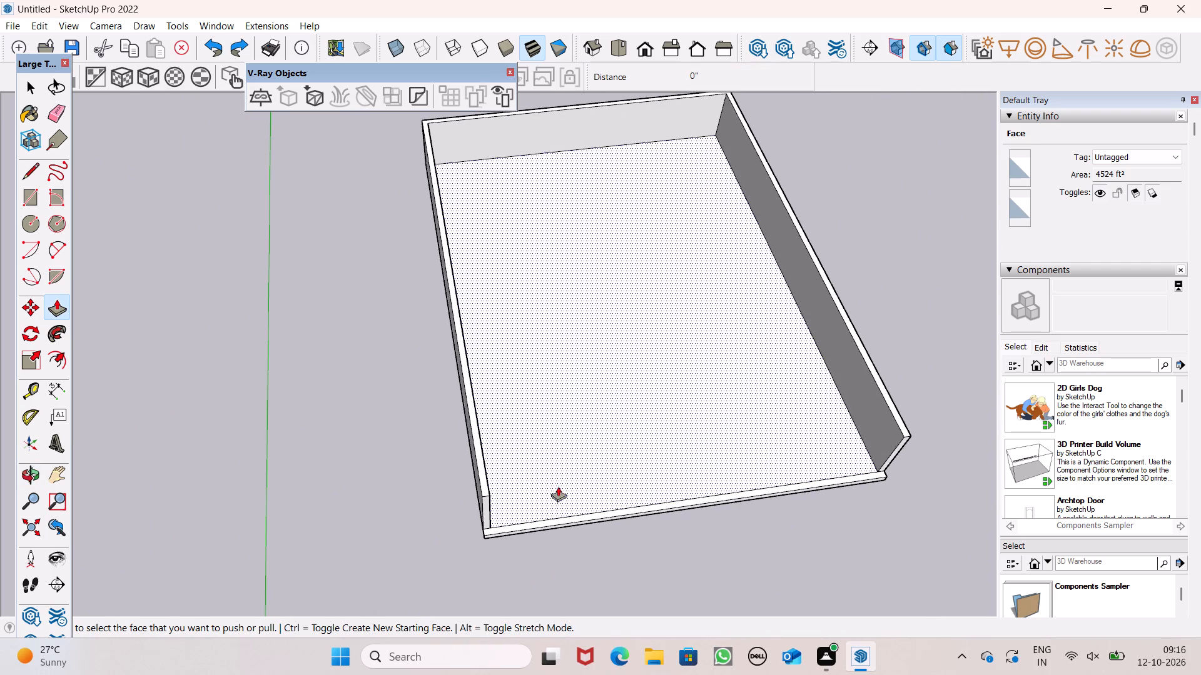
{"action": "scroll", "coordinate": [469, 429], "scroll_direction": "down", "scroll_amount": 4}
{"action": "middle_click_drag", "start_coordinate": [460, 445], "coordinate": [549, 414]}
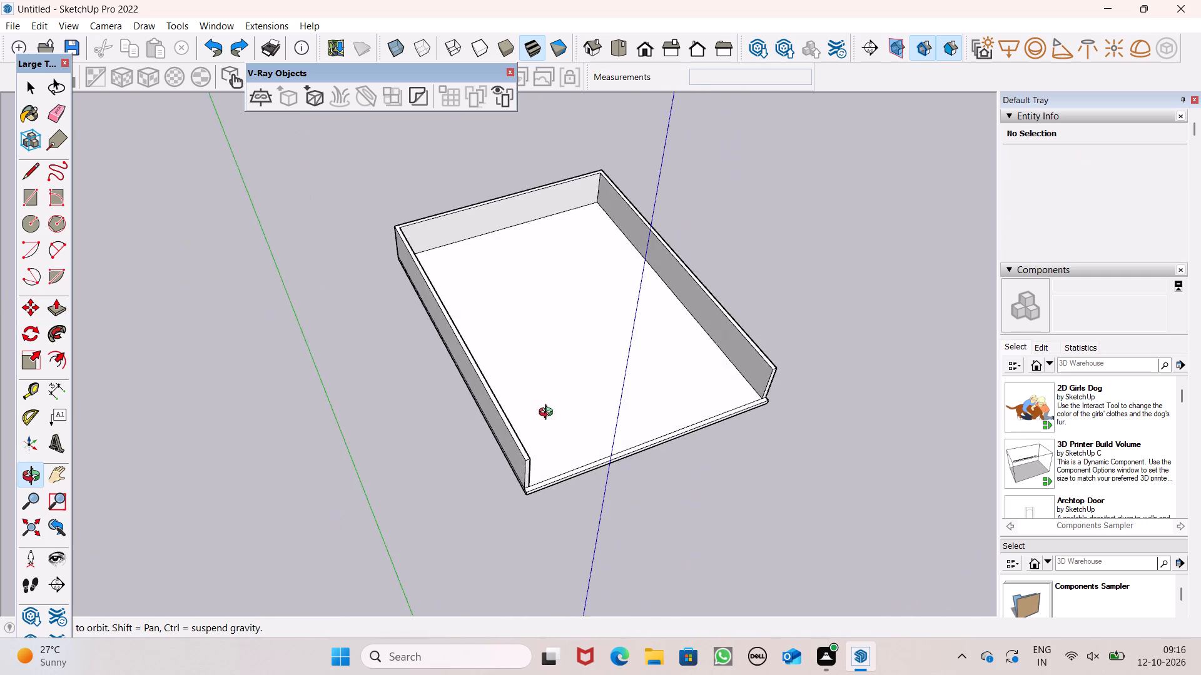
{"action": "middle_click_drag", "start_coordinate": [549, 414], "coordinate": [335, 489]}
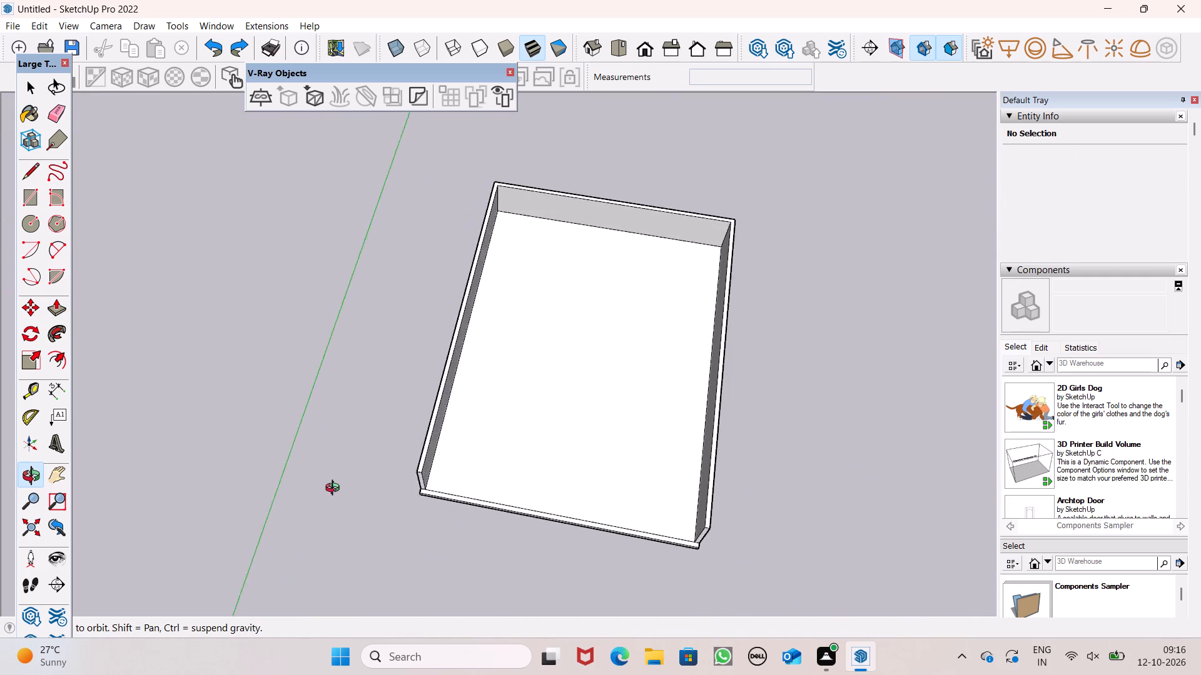
{"action": "middle_click_drag", "start_coordinate": [335, 489], "coordinate": [249, 500]}
{"action": "scroll", "coordinate": [229, 426], "scroll_direction": "up", "scroll_amount": 2}
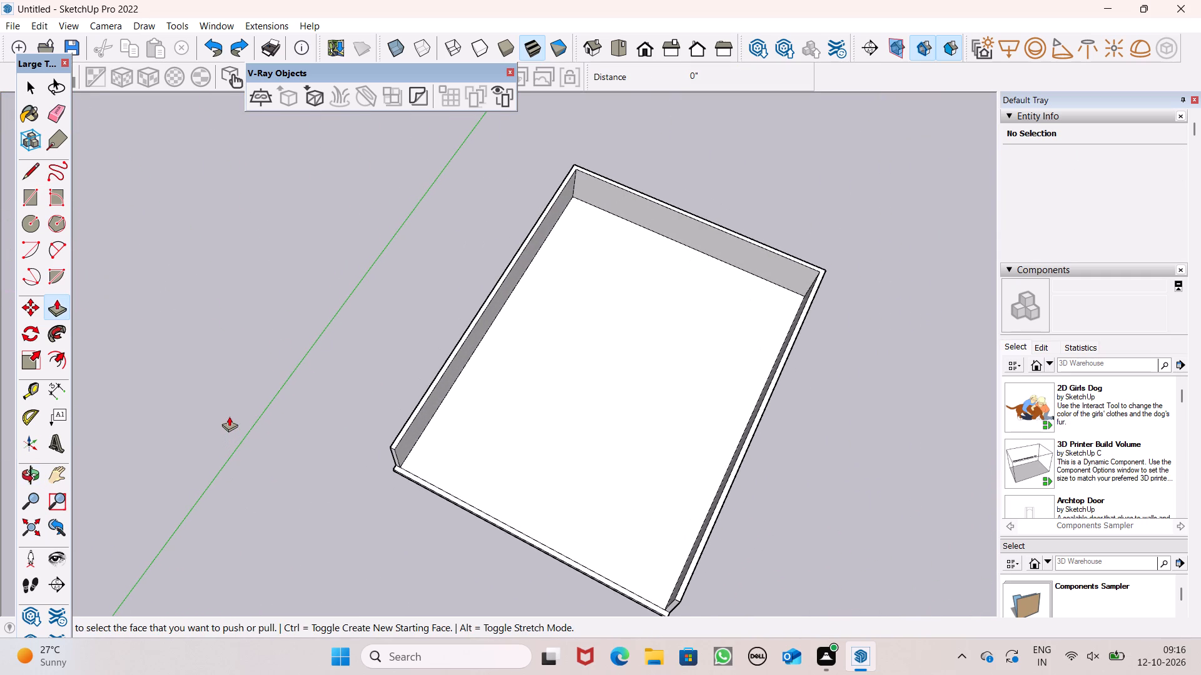
{"action": "scroll", "coordinate": [251, 430], "scroll_direction": "down", "scroll_amount": 4}
{"action": "scroll", "coordinate": [366, 466], "scroll_direction": "down", "scroll_amount": 3}
{"action": "middle_click_drag", "start_coordinate": [360, 484], "coordinate": [645, 484]}
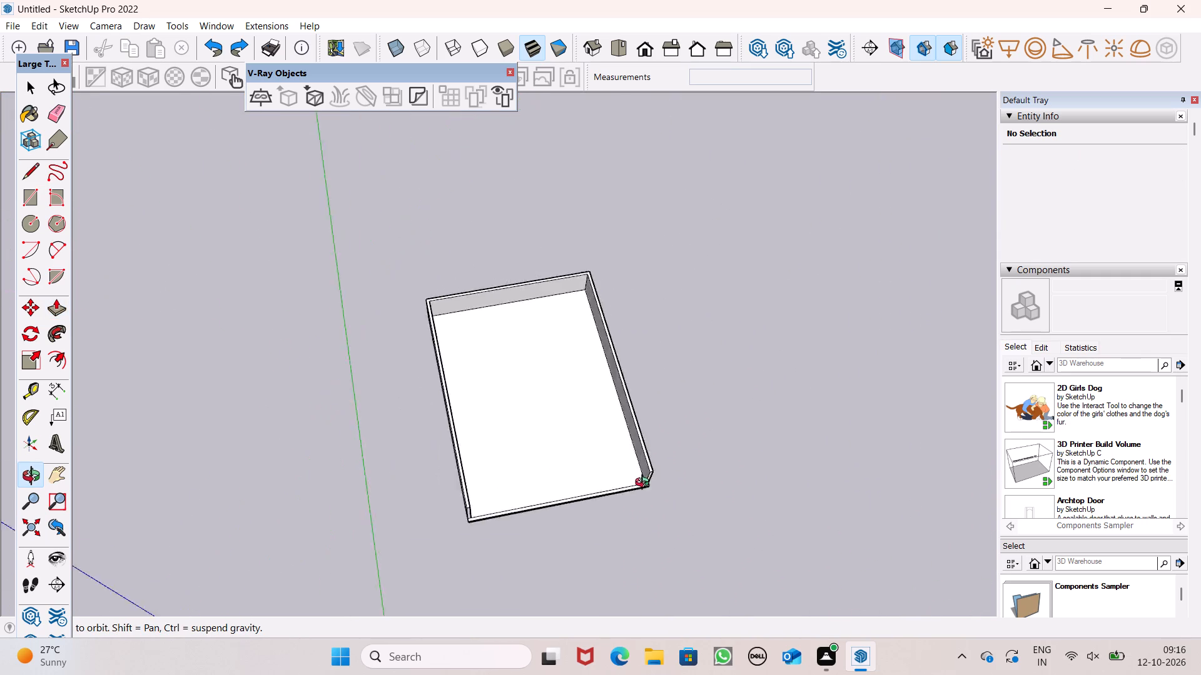
{"action": "middle_click_drag", "start_coordinate": [645, 484], "coordinate": [783, 504]}
{"action": "scroll", "coordinate": [445, 419], "scroll_direction": "up", "scroll_amount": 6}
Undo the 10' wall extrusion and the extrusion of the U-shaped border on the slab's underside.
{"action": "key", "text": "ctrl+z"}
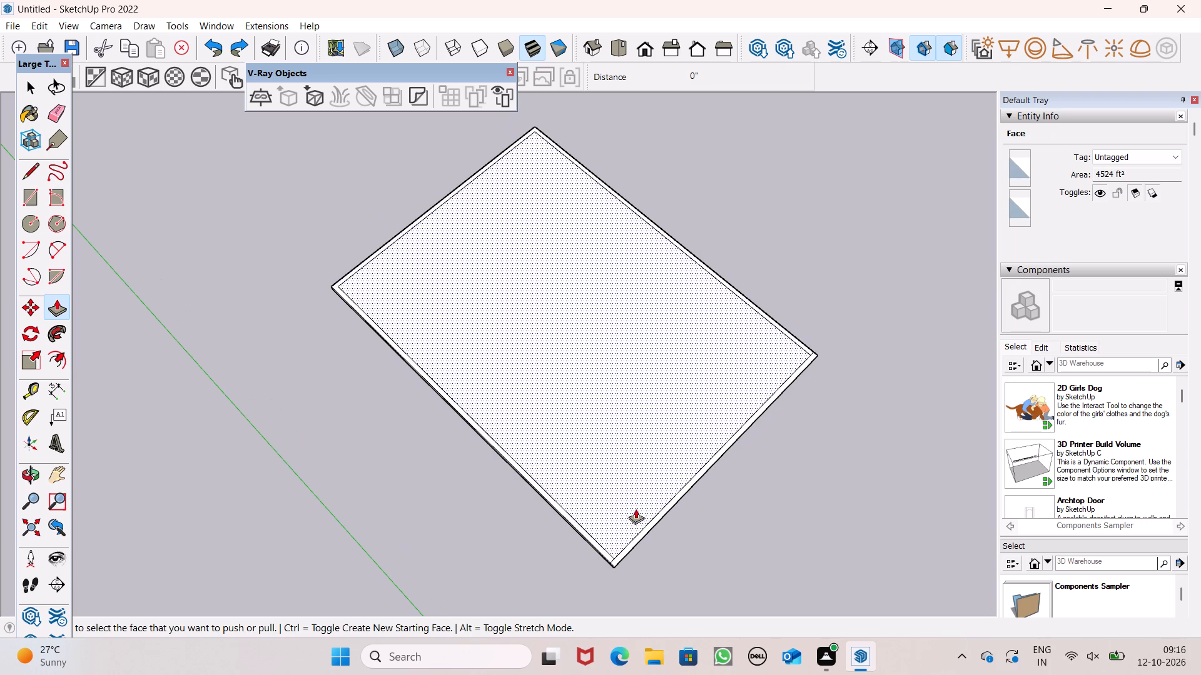
{"action": "key", "text": "ctrl+z"}
Extrude the U-shaped border on the slab's underside downward 1' with Push/Pull, flush with the inner face.
{"action": "middle_click_drag", "start_coordinate": [669, 564], "coordinate": [512, 269]}
{"action": "scroll", "coordinate": [512, 282], "scroll_direction": "up", "scroll_amount": 1}
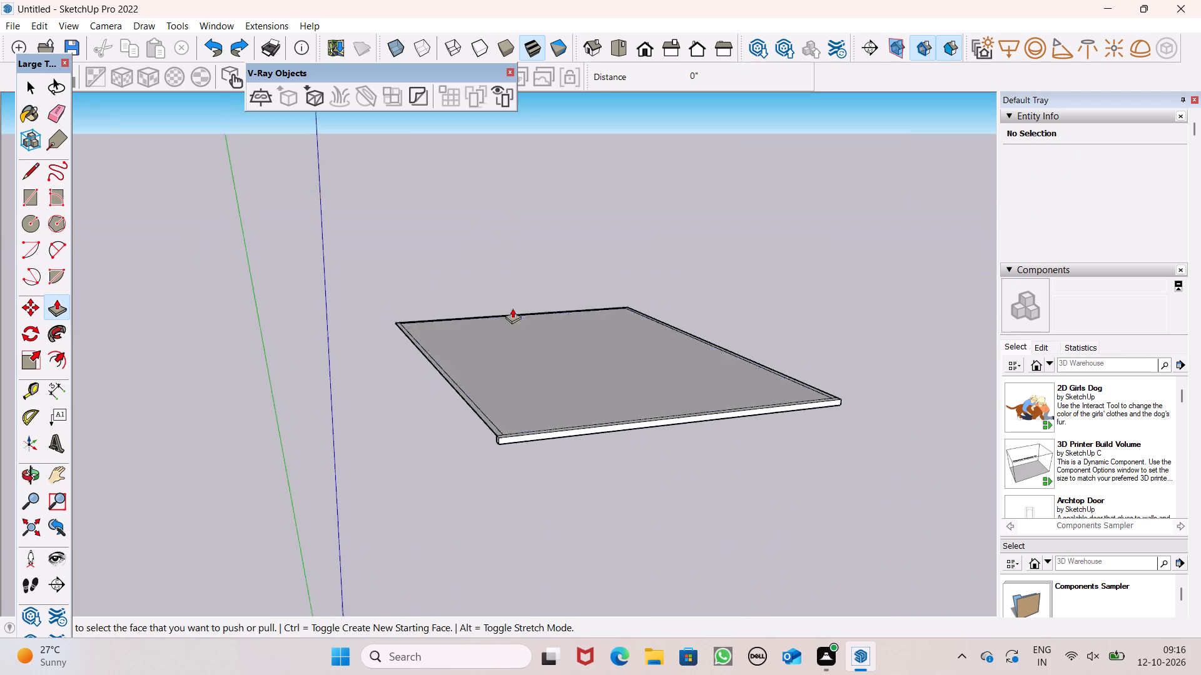
{"action": "scroll", "coordinate": [496, 484], "scroll_direction": "up", "scroll_amount": 1}
{"action": "middle_click_drag", "start_coordinate": [520, 507], "coordinate": [517, 144]}
{"action": "scroll", "coordinate": [458, 196], "scroll_direction": "up", "scroll_amount": 3}
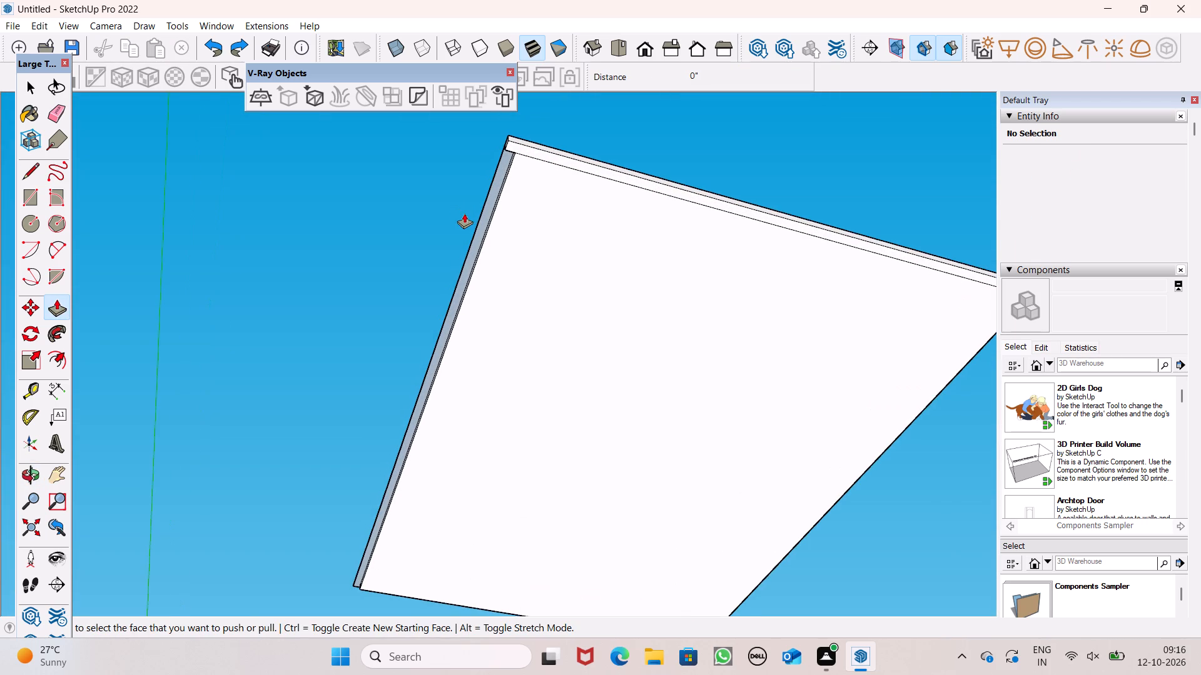
{"action": "left_click_drag", "start_coordinate": [487, 216], "coordinate": [522, 239]}
Examine the slab's underside and the U-shaped border on its top face.
{"action": "scroll", "coordinate": [433, 134], "scroll_direction": "down", "scroll_amount": 6}
{"action": "middle_click_drag", "start_coordinate": [706, 364], "coordinate": [542, 360]}
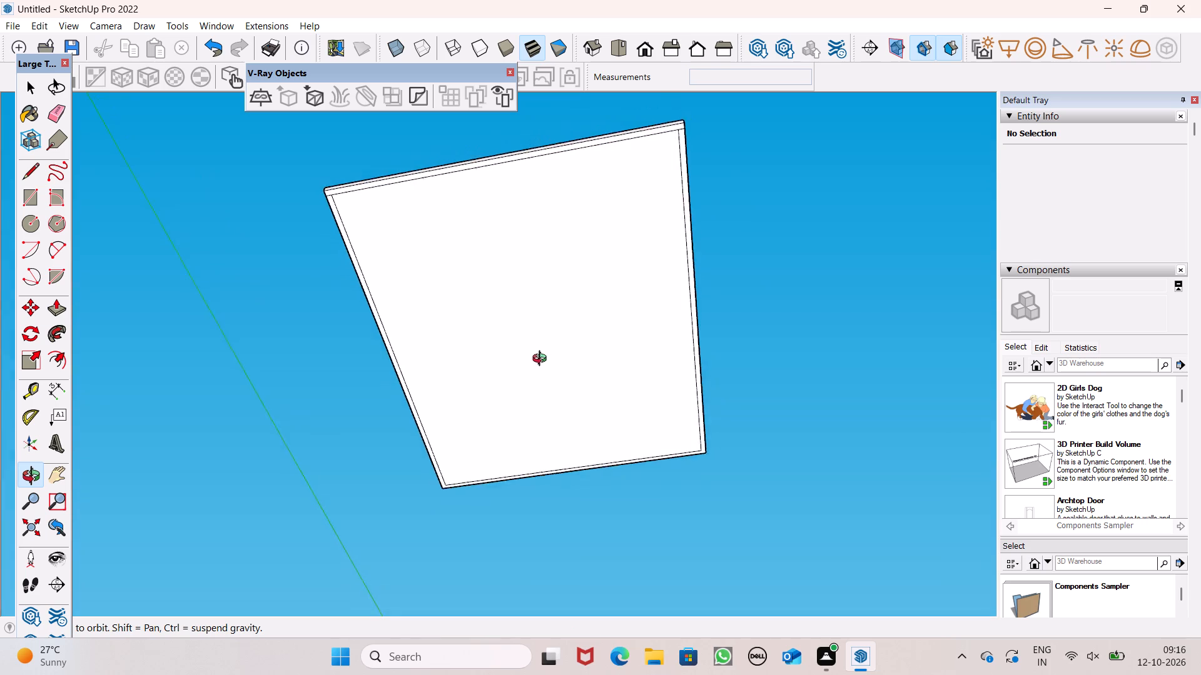
{"action": "middle_click_drag", "start_coordinate": [542, 360], "coordinate": [600, 455]}
{"action": "scroll", "coordinate": [601, 251], "scroll_direction": "up", "scroll_amount": 1}
{"action": "scroll", "coordinate": [432, 152], "scroll_direction": "down", "scroll_amount": 3}
{"action": "middle_click_drag", "start_coordinate": [431, 221], "coordinate": [497, 527]}
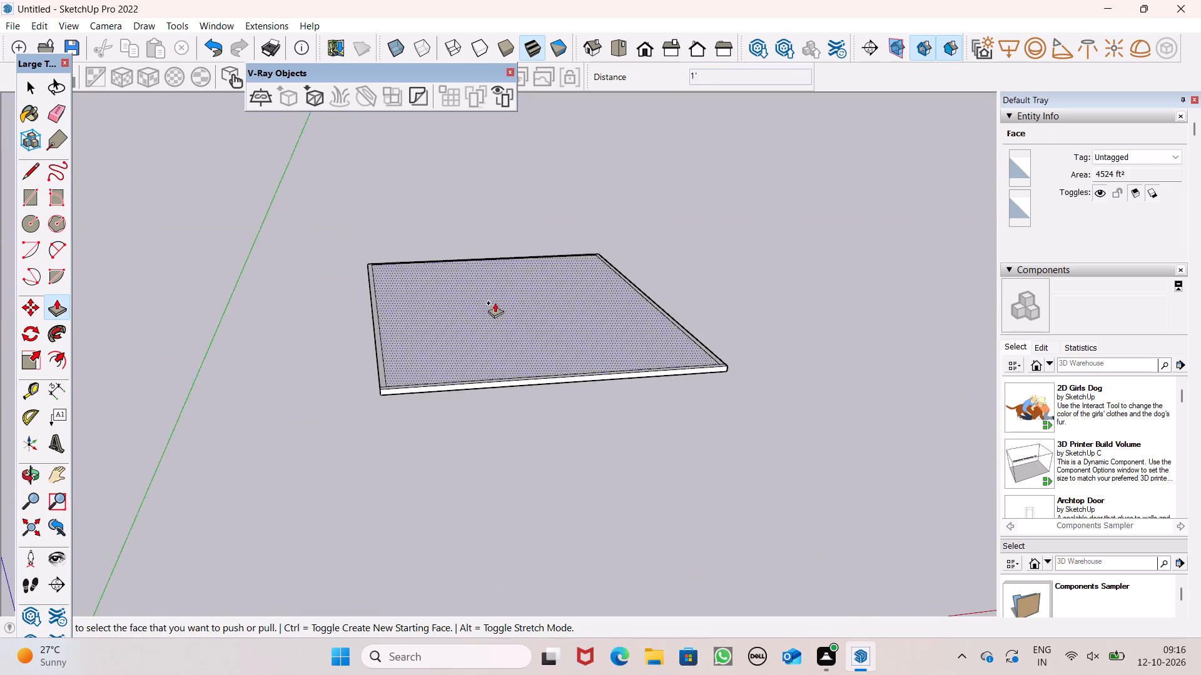
{"action": "scroll", "coordinate": [401, 230], "scroll_direction": "up", "scroll_amount": 2}
{"action": "scroll", "coordinate": [401, 240], "scroll_direction": "down", "scroll_amount": 4}
{"action": "middle_click_drag", "start_coordinate": [428, 288], "coordinate": [403, 549]}
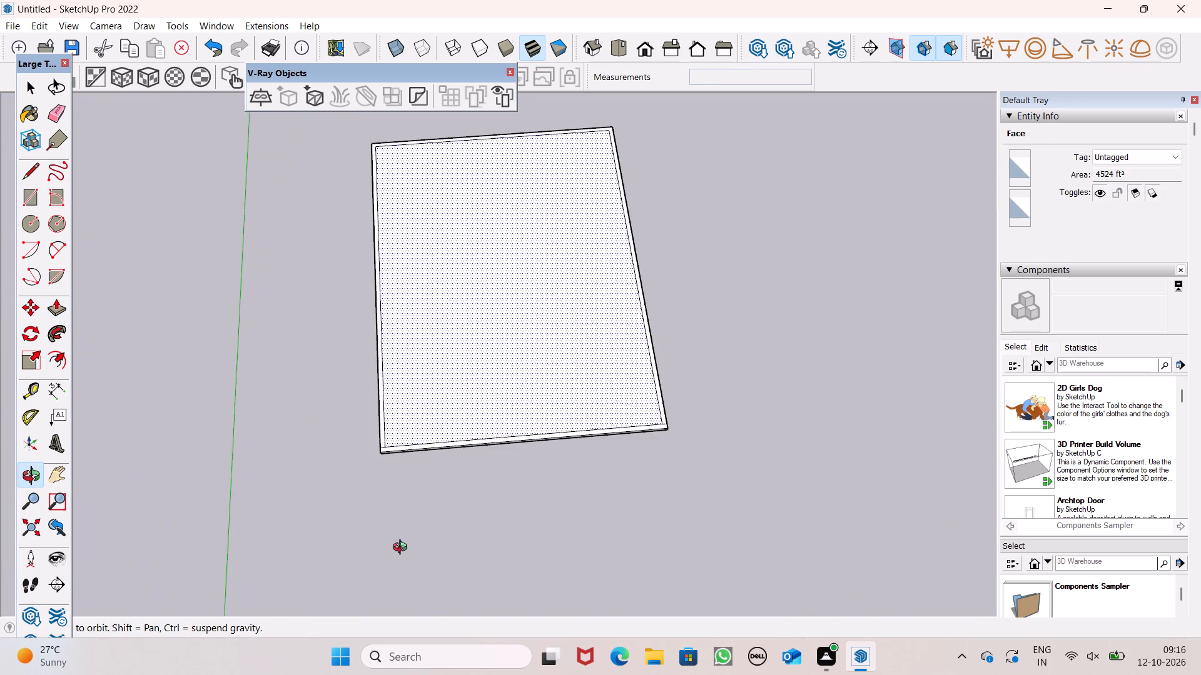
{"action": "middle_click_drag", "start_coordinate": [403, 549], "coordinate": [398, 537]}
{"action": "scroll", "coordinate": [378, 415], "scroll_direction": "down", "scroll_amount": 2}
{"action": "scroll", "coordinate": [386, 347], "scroll_direction": "up", "scroll_amount": 5}
{"action": "scroll", "coordinate": [375, 401], "scroll_direction": "down", "scroll_amount": 4}
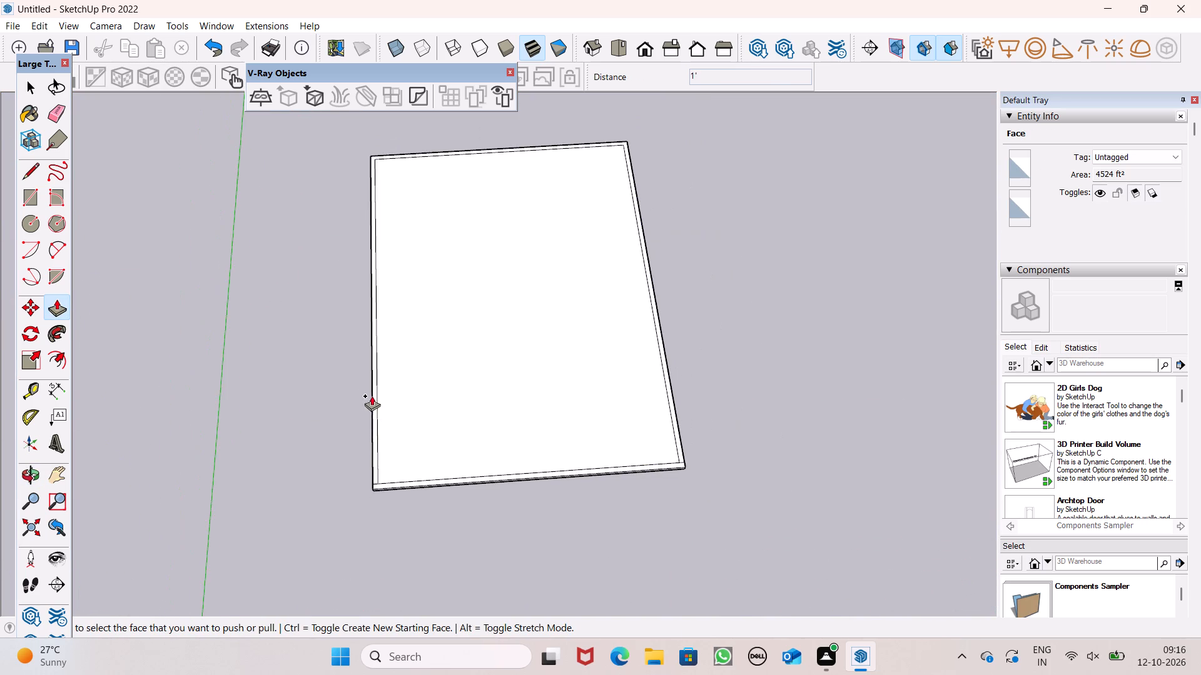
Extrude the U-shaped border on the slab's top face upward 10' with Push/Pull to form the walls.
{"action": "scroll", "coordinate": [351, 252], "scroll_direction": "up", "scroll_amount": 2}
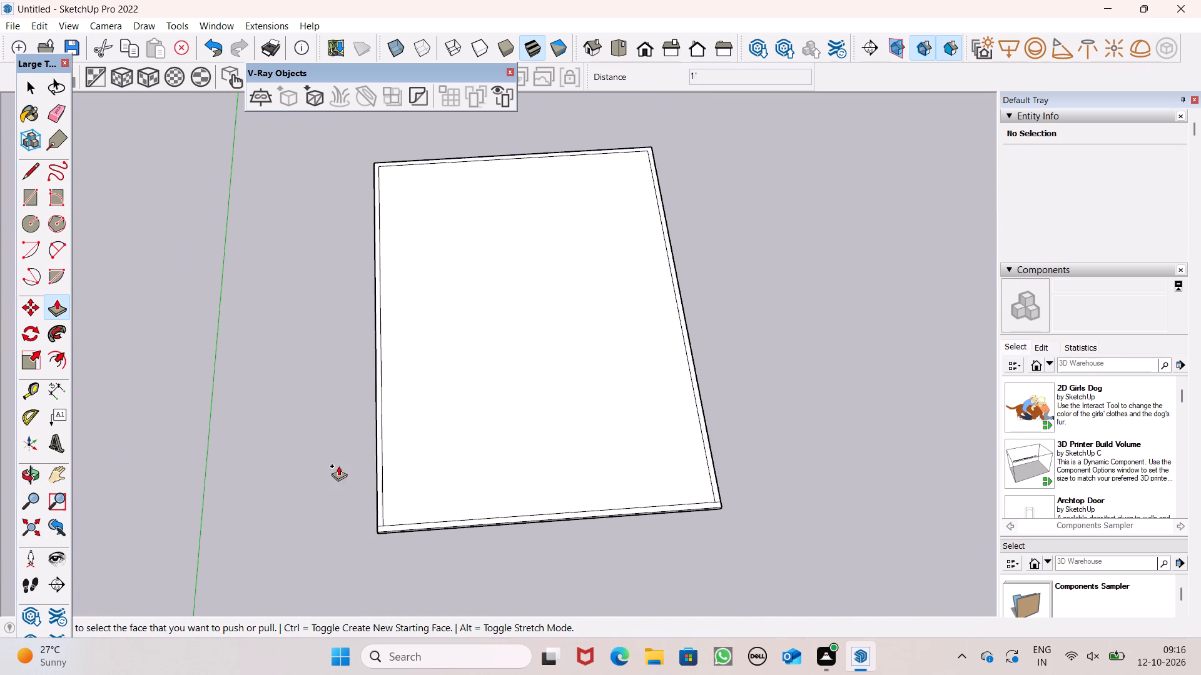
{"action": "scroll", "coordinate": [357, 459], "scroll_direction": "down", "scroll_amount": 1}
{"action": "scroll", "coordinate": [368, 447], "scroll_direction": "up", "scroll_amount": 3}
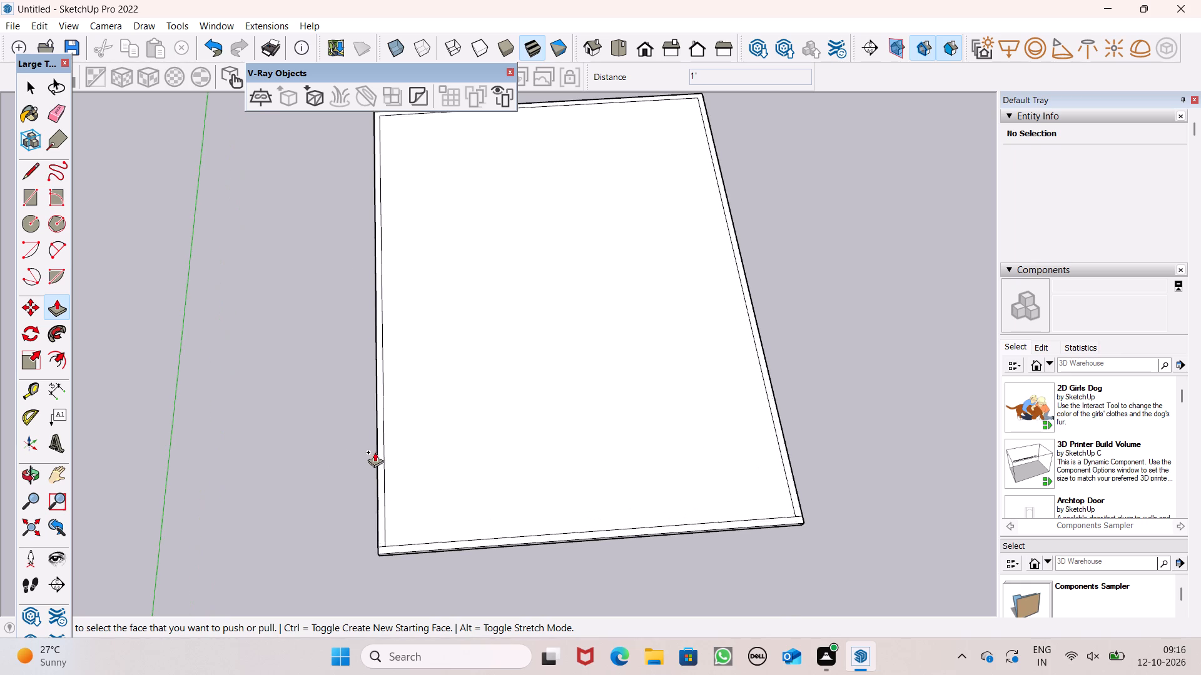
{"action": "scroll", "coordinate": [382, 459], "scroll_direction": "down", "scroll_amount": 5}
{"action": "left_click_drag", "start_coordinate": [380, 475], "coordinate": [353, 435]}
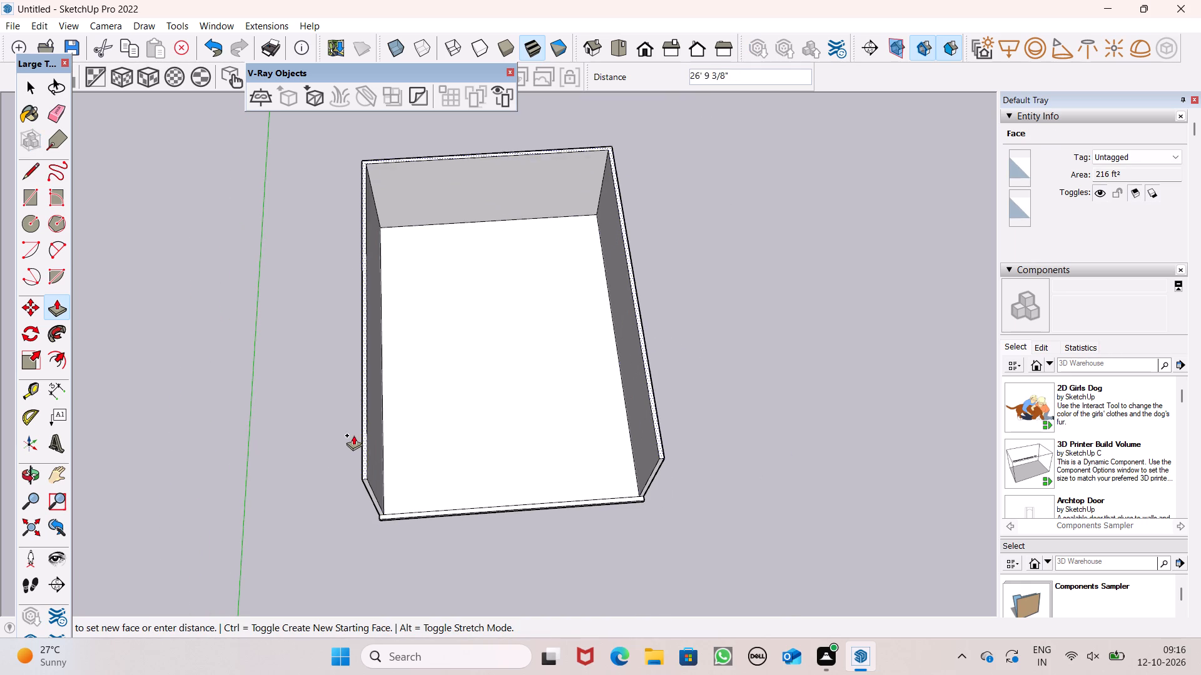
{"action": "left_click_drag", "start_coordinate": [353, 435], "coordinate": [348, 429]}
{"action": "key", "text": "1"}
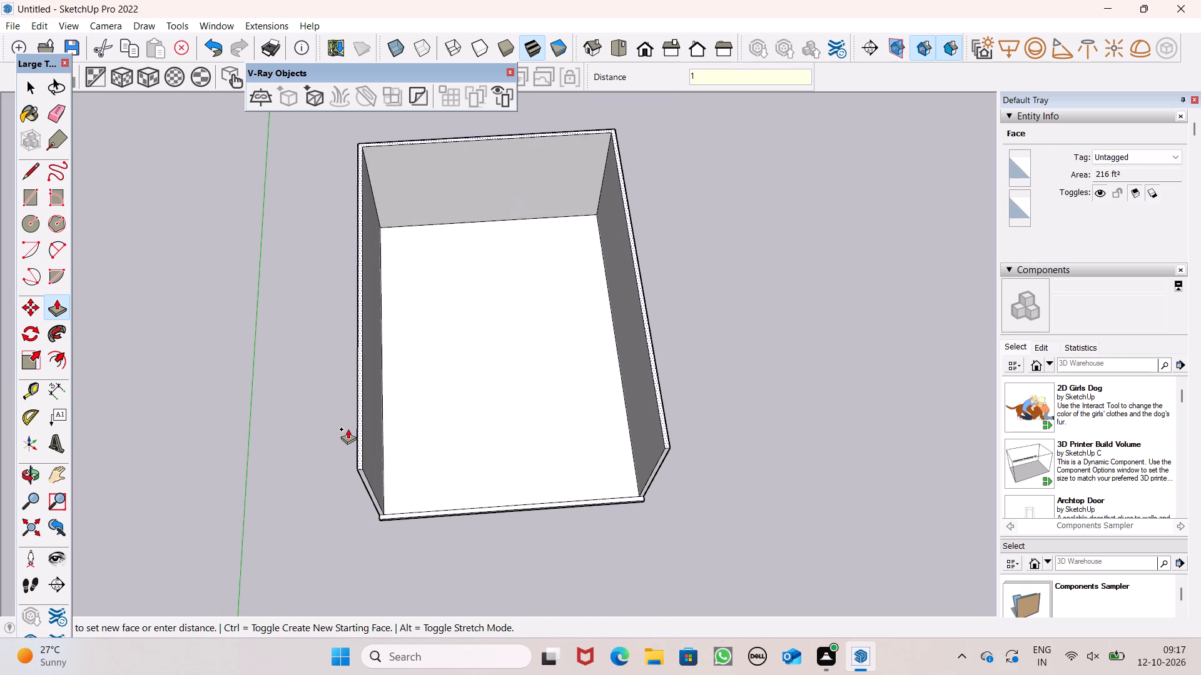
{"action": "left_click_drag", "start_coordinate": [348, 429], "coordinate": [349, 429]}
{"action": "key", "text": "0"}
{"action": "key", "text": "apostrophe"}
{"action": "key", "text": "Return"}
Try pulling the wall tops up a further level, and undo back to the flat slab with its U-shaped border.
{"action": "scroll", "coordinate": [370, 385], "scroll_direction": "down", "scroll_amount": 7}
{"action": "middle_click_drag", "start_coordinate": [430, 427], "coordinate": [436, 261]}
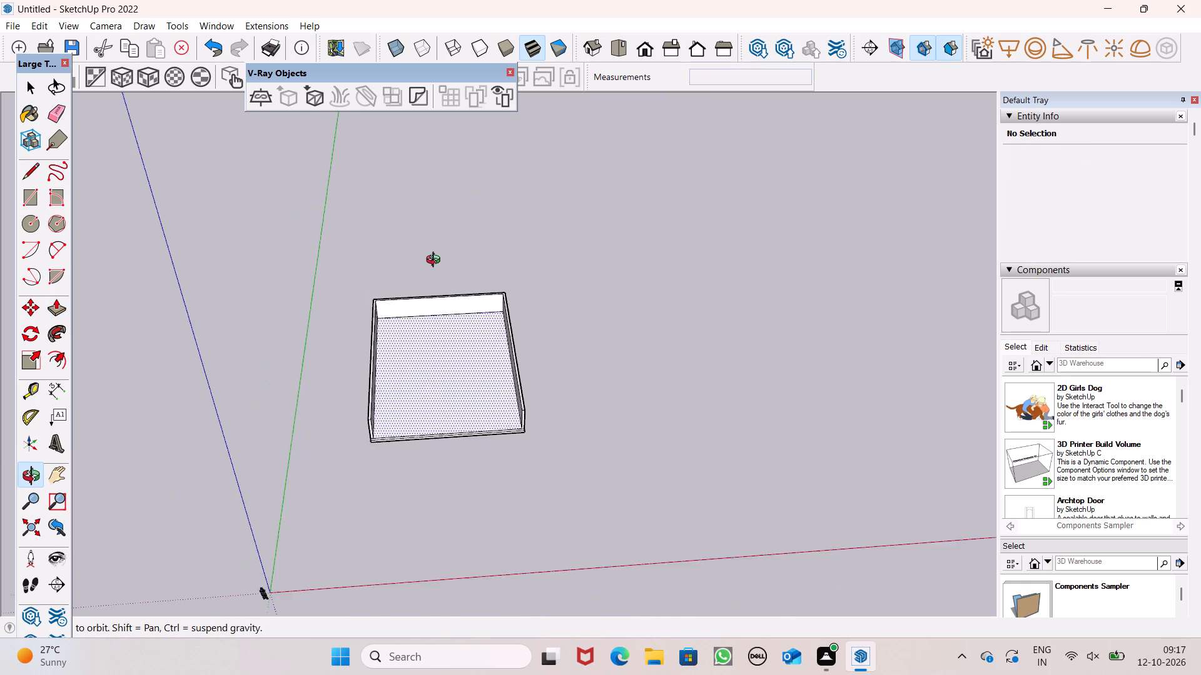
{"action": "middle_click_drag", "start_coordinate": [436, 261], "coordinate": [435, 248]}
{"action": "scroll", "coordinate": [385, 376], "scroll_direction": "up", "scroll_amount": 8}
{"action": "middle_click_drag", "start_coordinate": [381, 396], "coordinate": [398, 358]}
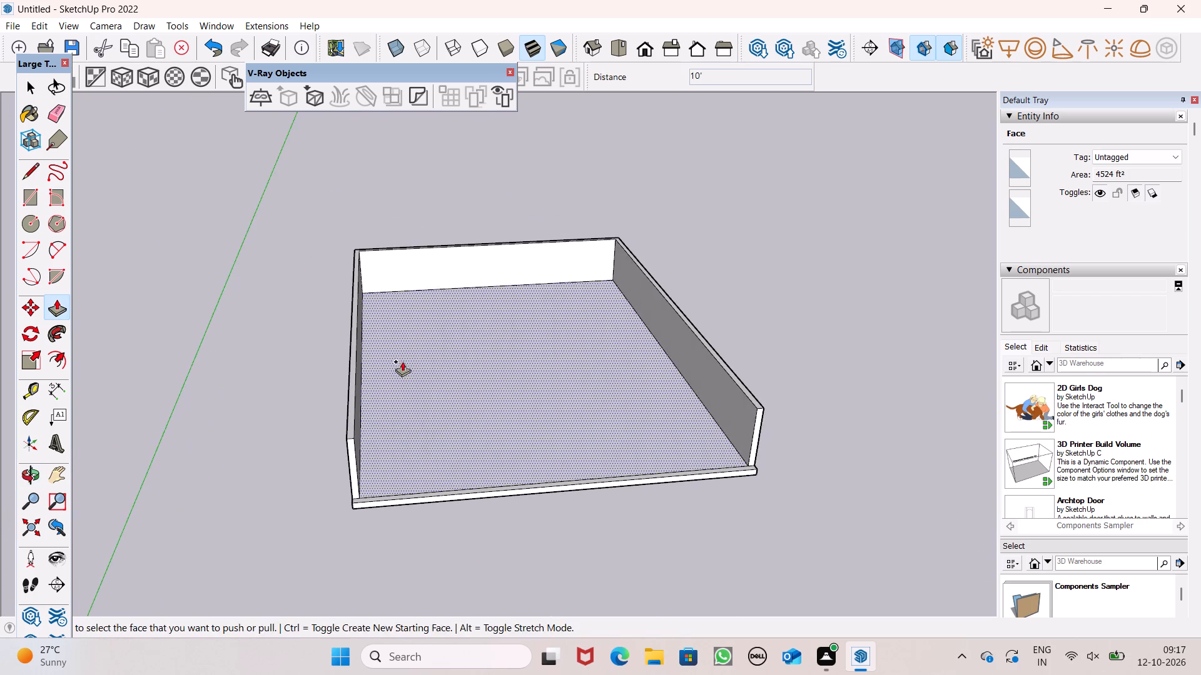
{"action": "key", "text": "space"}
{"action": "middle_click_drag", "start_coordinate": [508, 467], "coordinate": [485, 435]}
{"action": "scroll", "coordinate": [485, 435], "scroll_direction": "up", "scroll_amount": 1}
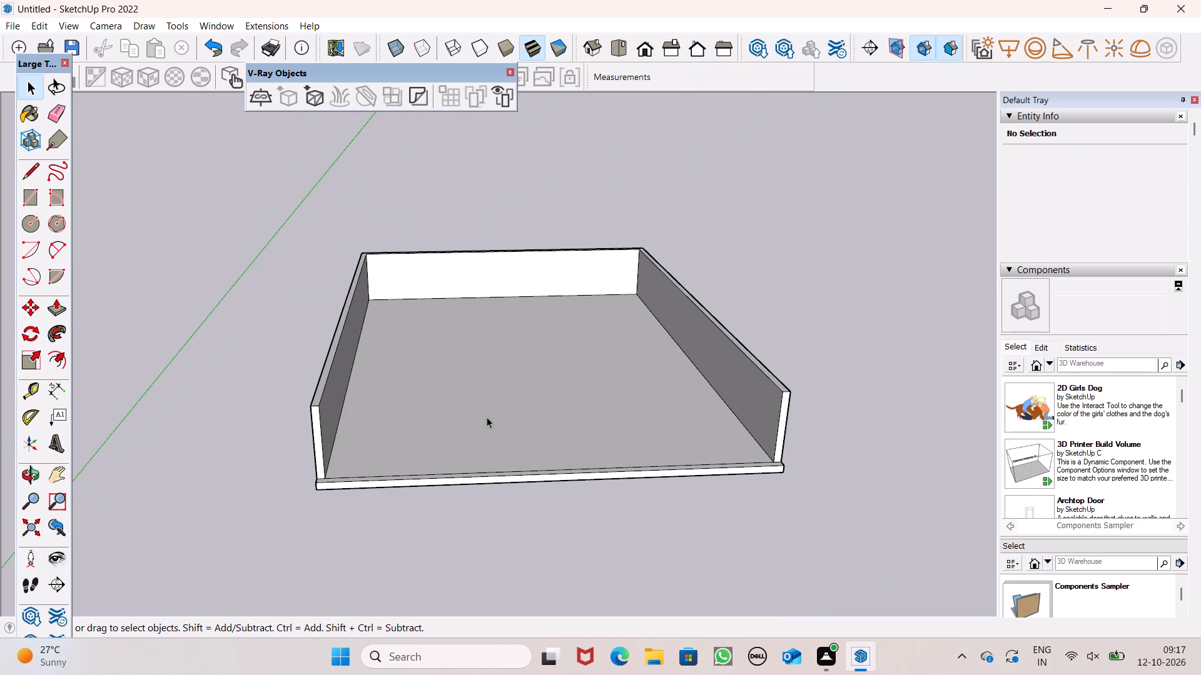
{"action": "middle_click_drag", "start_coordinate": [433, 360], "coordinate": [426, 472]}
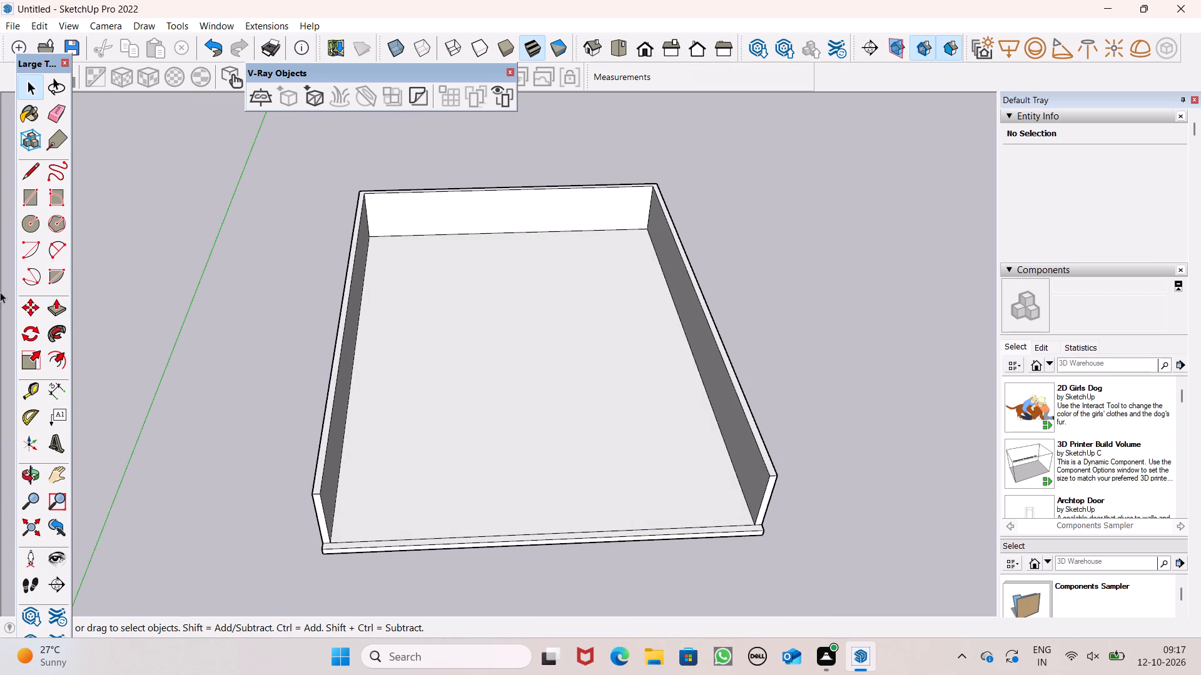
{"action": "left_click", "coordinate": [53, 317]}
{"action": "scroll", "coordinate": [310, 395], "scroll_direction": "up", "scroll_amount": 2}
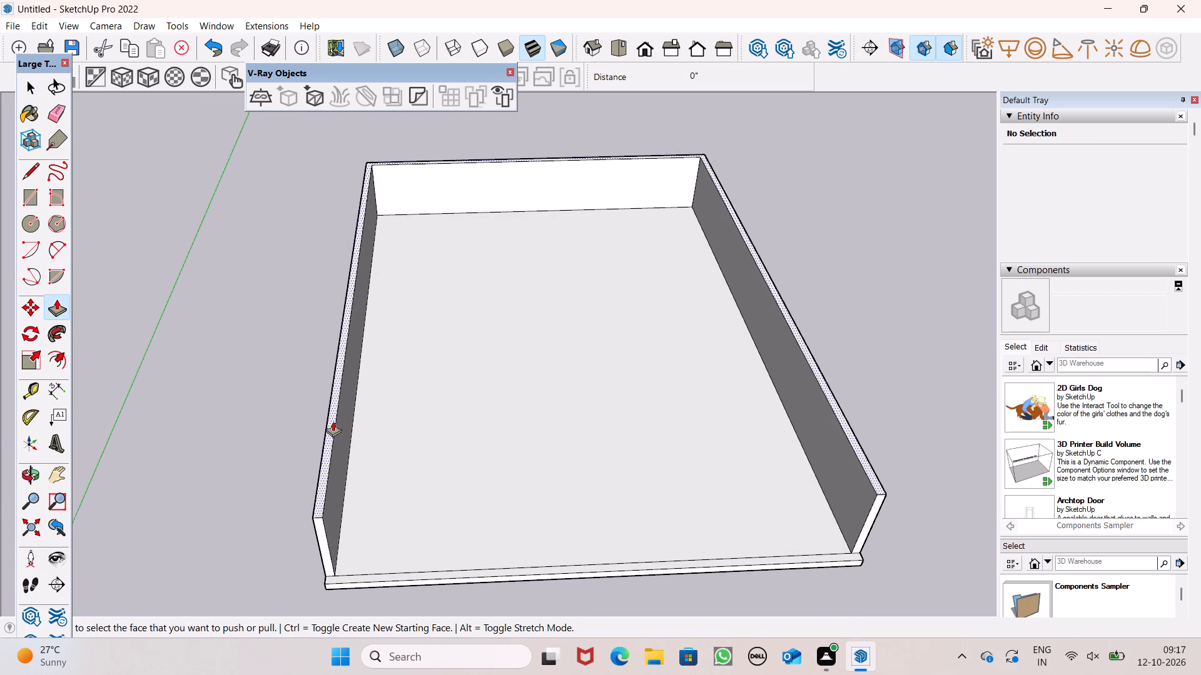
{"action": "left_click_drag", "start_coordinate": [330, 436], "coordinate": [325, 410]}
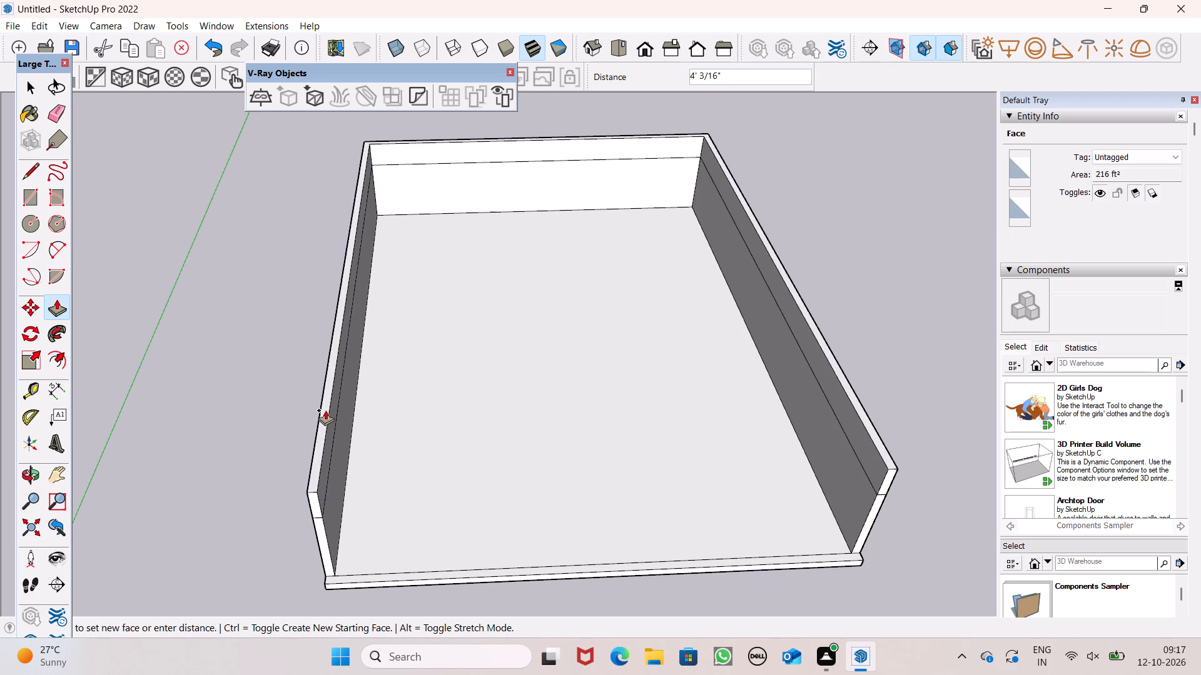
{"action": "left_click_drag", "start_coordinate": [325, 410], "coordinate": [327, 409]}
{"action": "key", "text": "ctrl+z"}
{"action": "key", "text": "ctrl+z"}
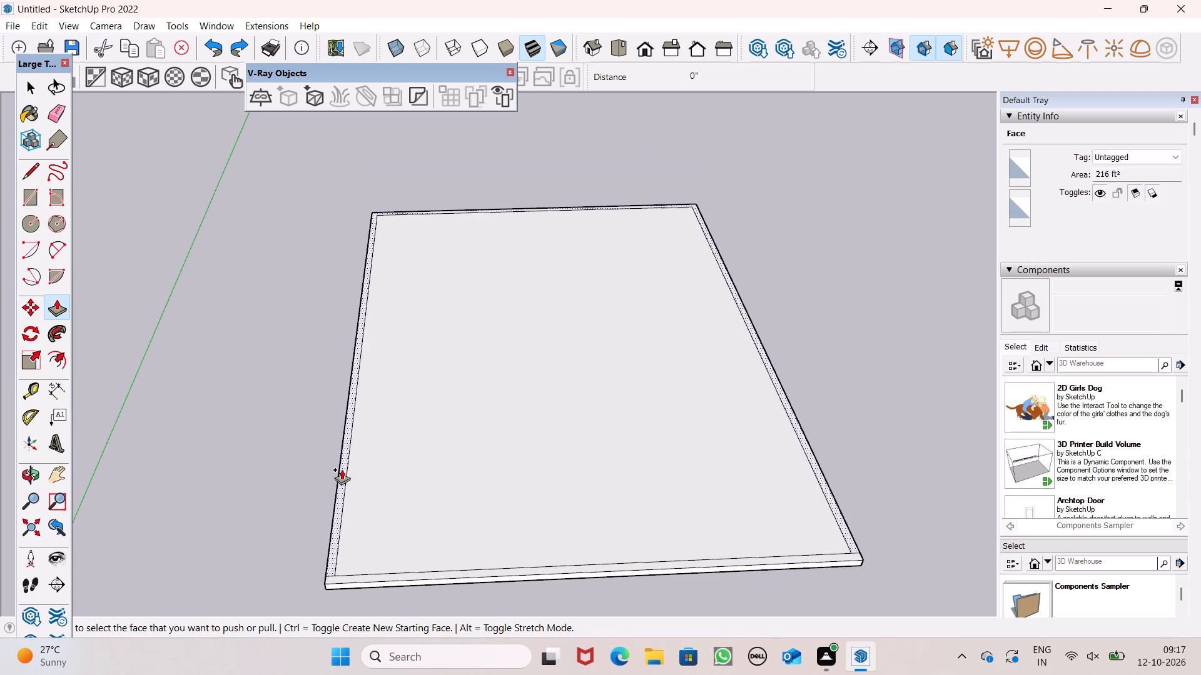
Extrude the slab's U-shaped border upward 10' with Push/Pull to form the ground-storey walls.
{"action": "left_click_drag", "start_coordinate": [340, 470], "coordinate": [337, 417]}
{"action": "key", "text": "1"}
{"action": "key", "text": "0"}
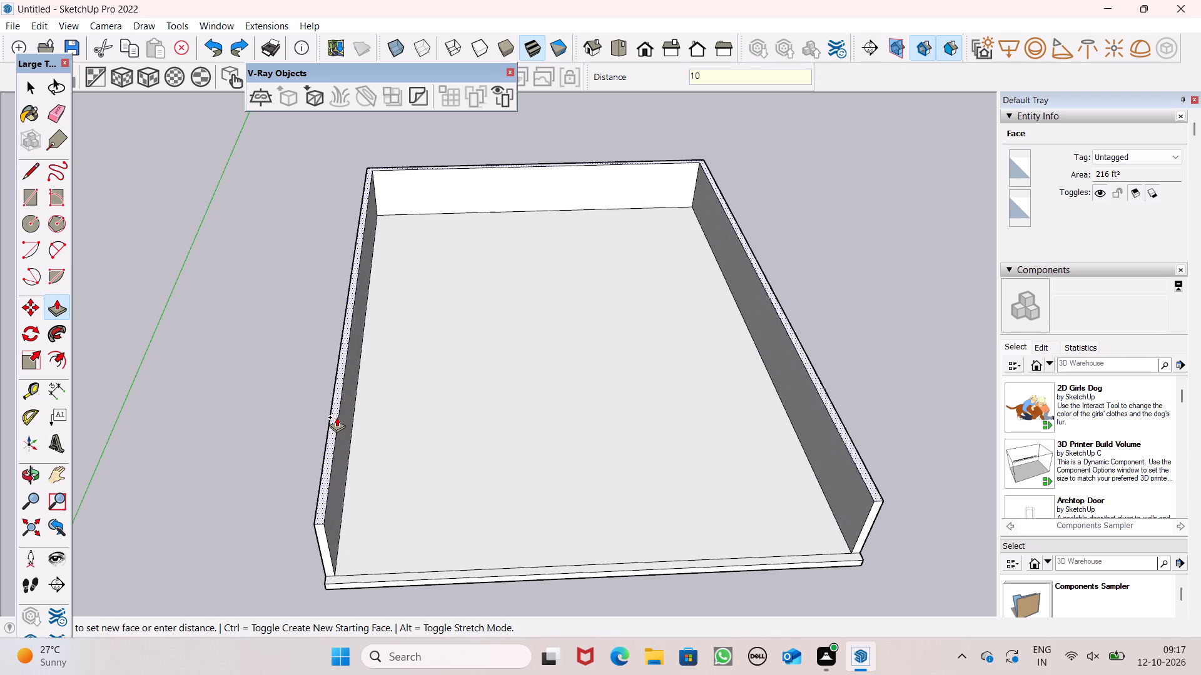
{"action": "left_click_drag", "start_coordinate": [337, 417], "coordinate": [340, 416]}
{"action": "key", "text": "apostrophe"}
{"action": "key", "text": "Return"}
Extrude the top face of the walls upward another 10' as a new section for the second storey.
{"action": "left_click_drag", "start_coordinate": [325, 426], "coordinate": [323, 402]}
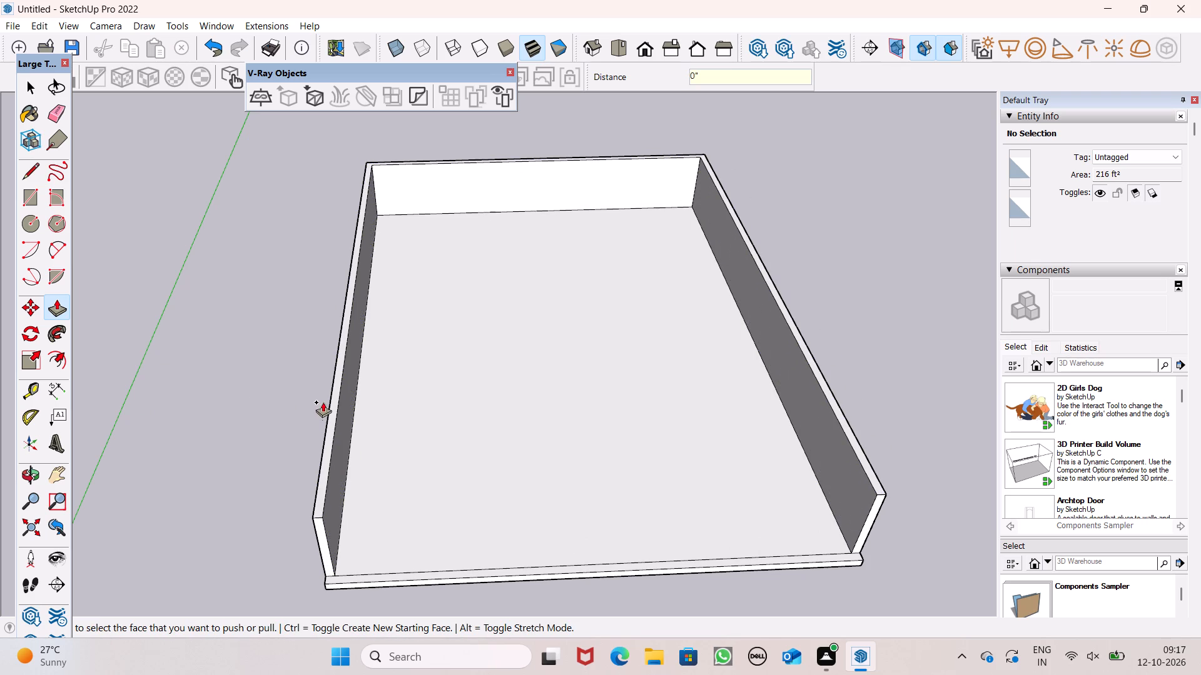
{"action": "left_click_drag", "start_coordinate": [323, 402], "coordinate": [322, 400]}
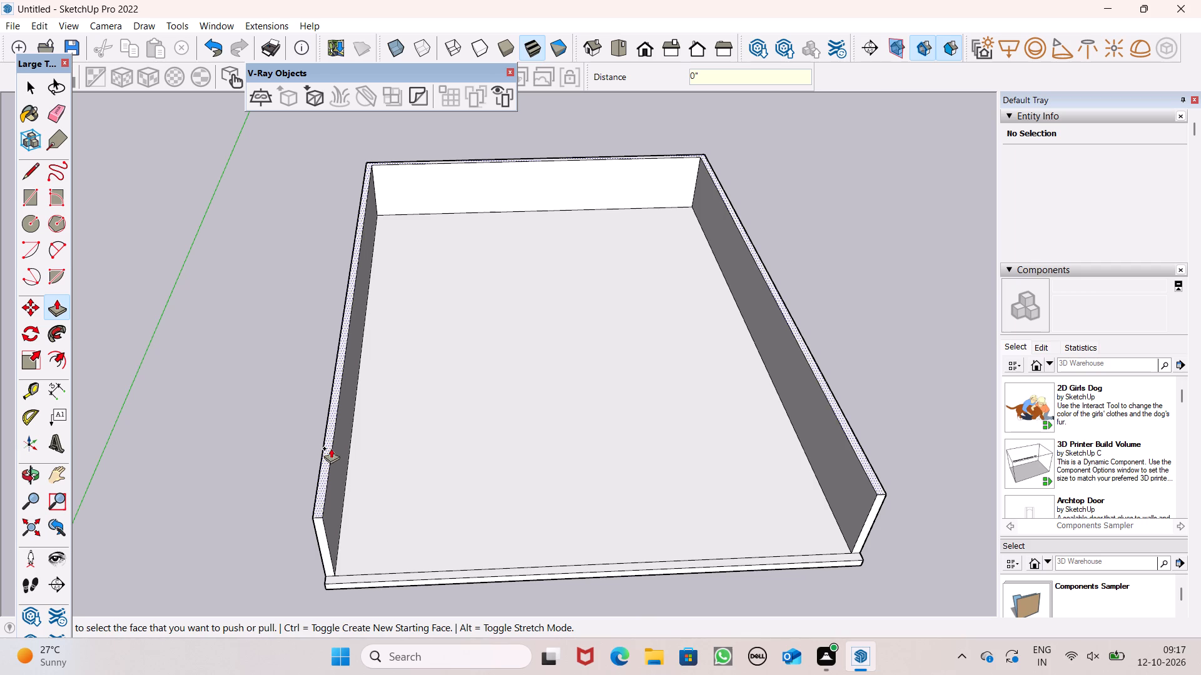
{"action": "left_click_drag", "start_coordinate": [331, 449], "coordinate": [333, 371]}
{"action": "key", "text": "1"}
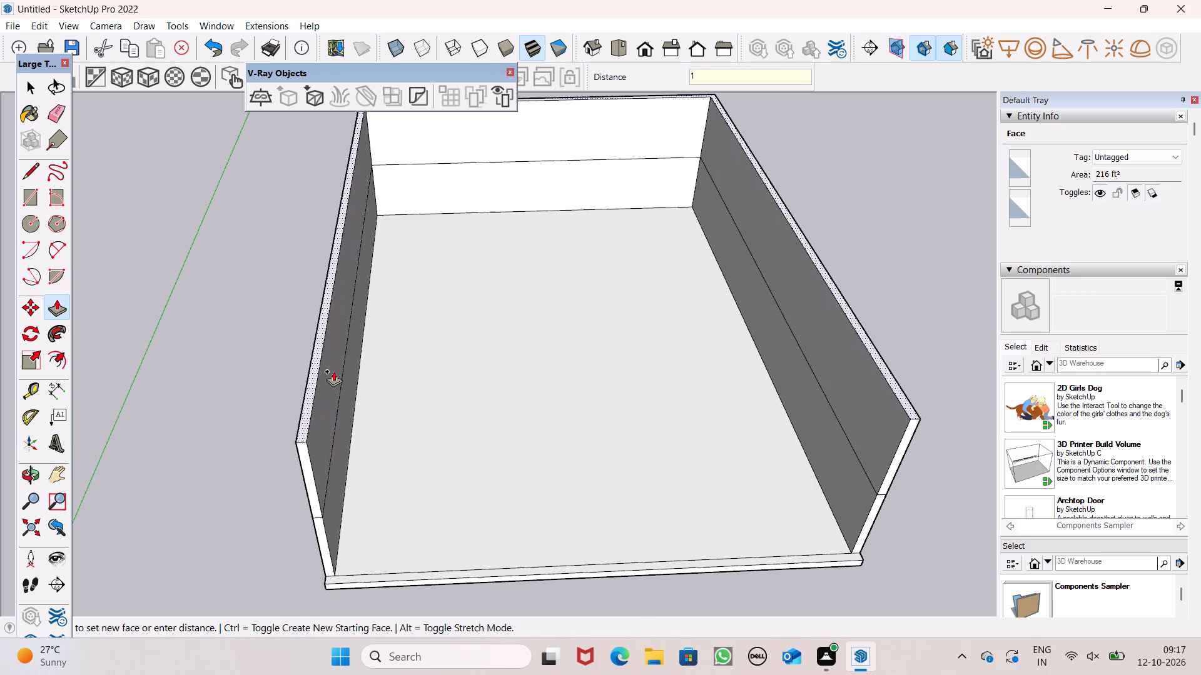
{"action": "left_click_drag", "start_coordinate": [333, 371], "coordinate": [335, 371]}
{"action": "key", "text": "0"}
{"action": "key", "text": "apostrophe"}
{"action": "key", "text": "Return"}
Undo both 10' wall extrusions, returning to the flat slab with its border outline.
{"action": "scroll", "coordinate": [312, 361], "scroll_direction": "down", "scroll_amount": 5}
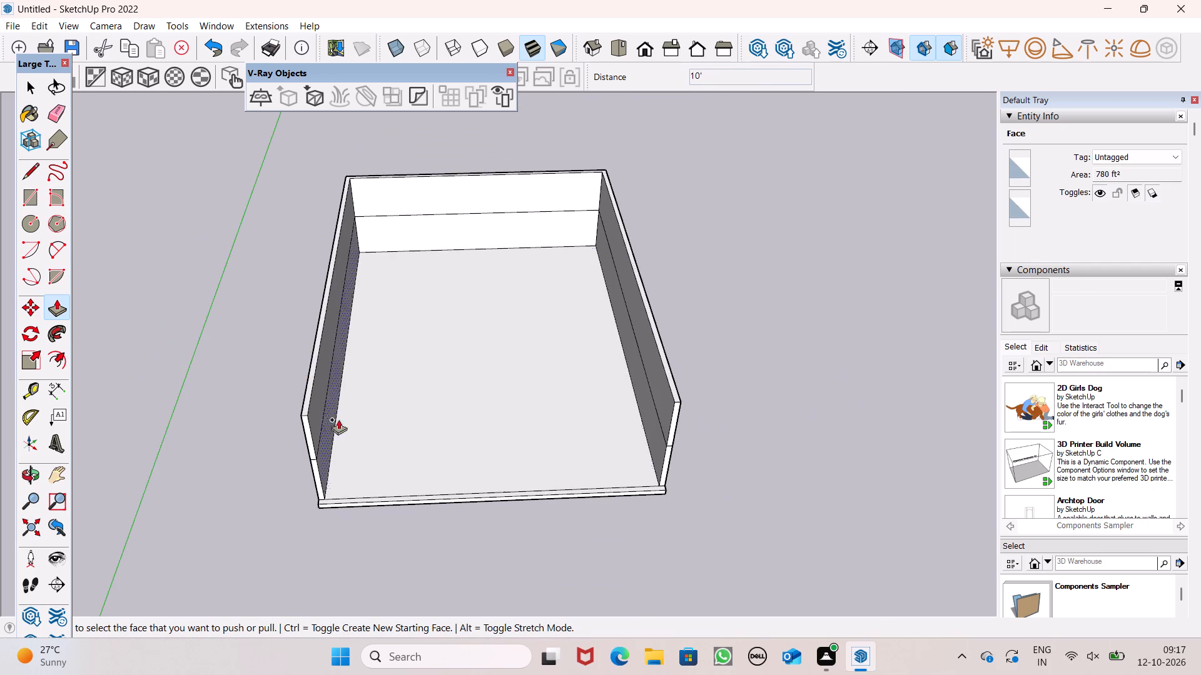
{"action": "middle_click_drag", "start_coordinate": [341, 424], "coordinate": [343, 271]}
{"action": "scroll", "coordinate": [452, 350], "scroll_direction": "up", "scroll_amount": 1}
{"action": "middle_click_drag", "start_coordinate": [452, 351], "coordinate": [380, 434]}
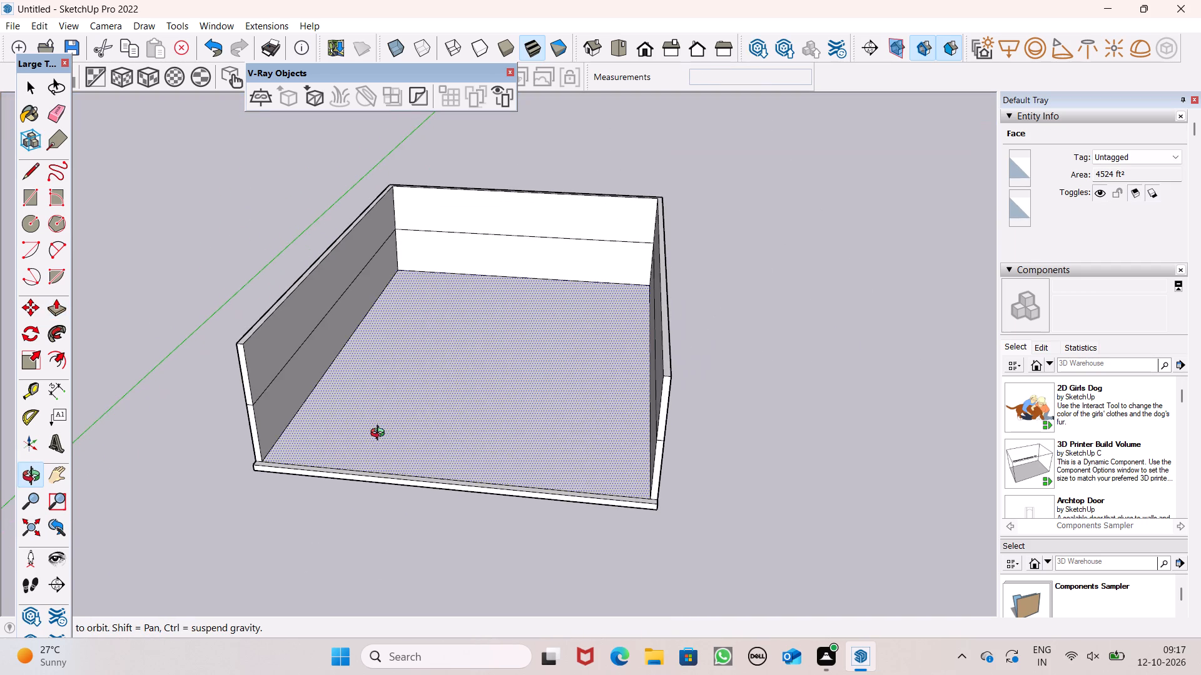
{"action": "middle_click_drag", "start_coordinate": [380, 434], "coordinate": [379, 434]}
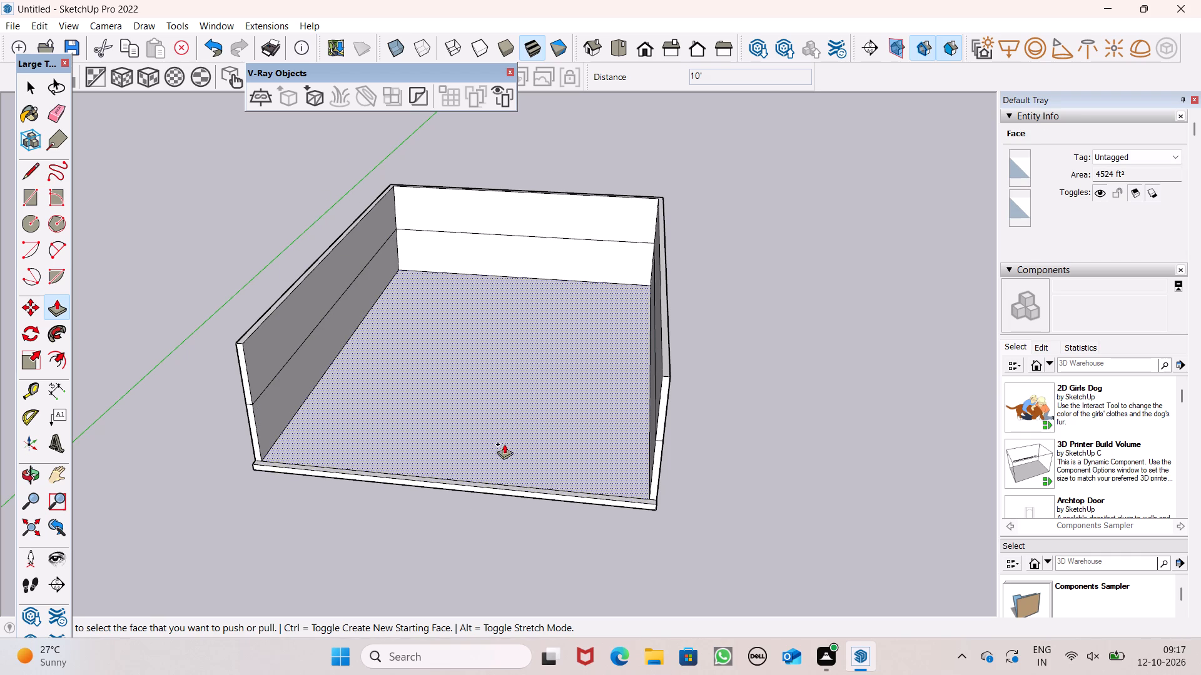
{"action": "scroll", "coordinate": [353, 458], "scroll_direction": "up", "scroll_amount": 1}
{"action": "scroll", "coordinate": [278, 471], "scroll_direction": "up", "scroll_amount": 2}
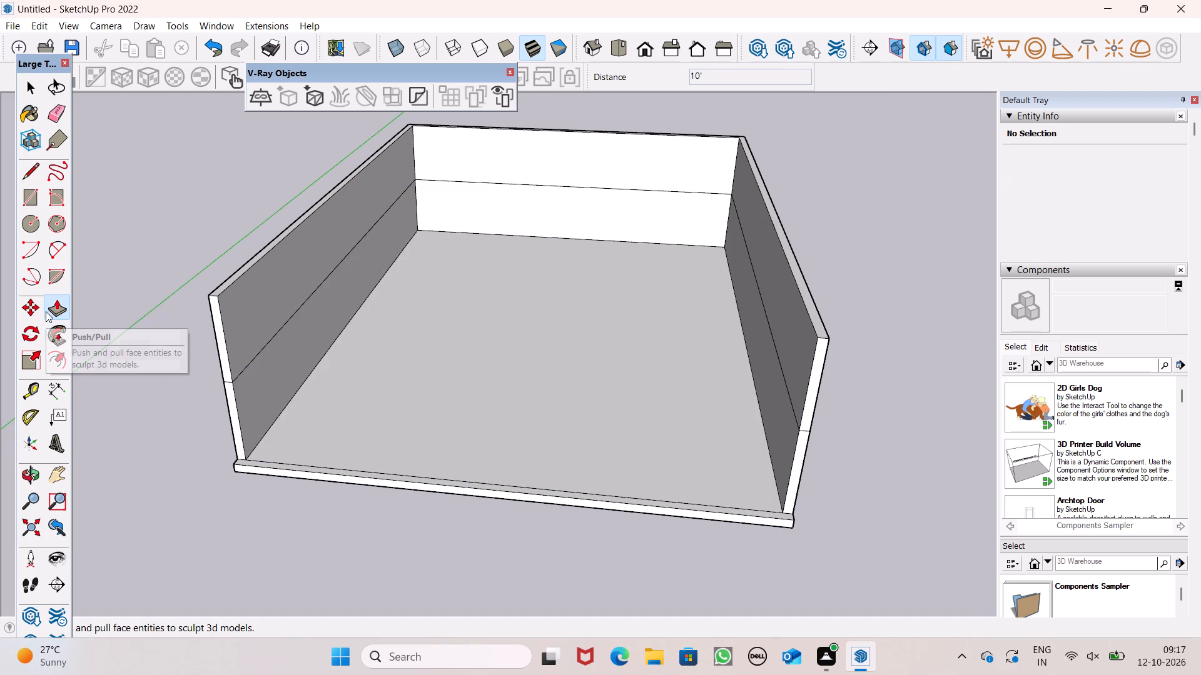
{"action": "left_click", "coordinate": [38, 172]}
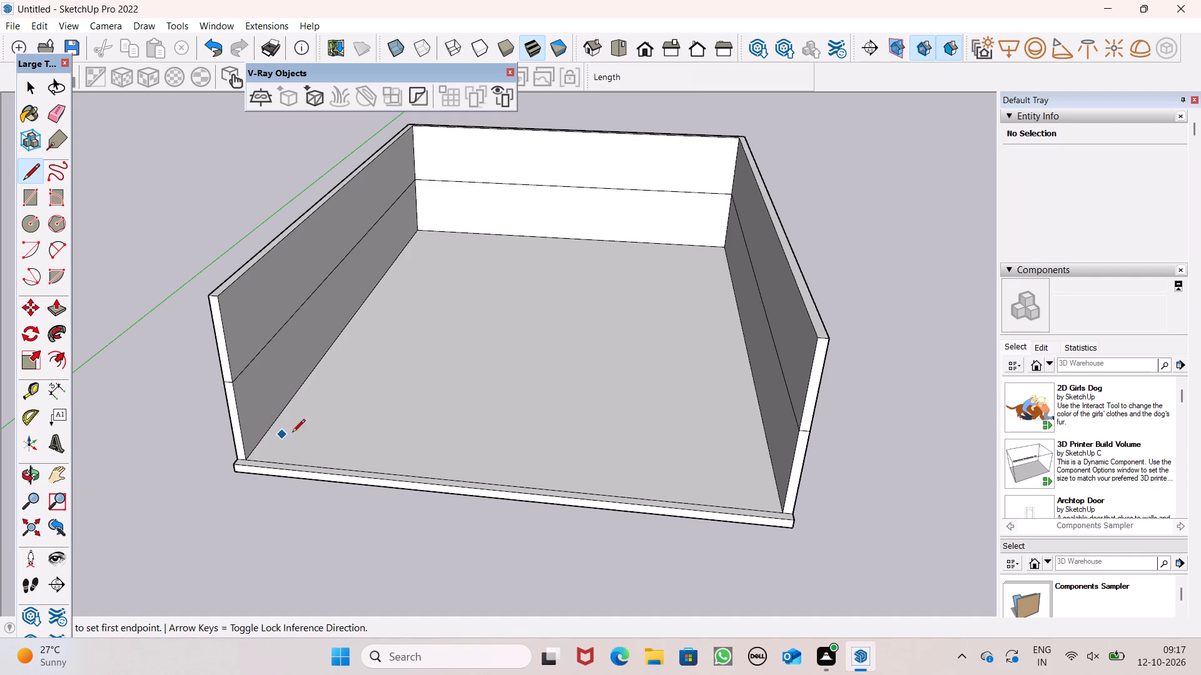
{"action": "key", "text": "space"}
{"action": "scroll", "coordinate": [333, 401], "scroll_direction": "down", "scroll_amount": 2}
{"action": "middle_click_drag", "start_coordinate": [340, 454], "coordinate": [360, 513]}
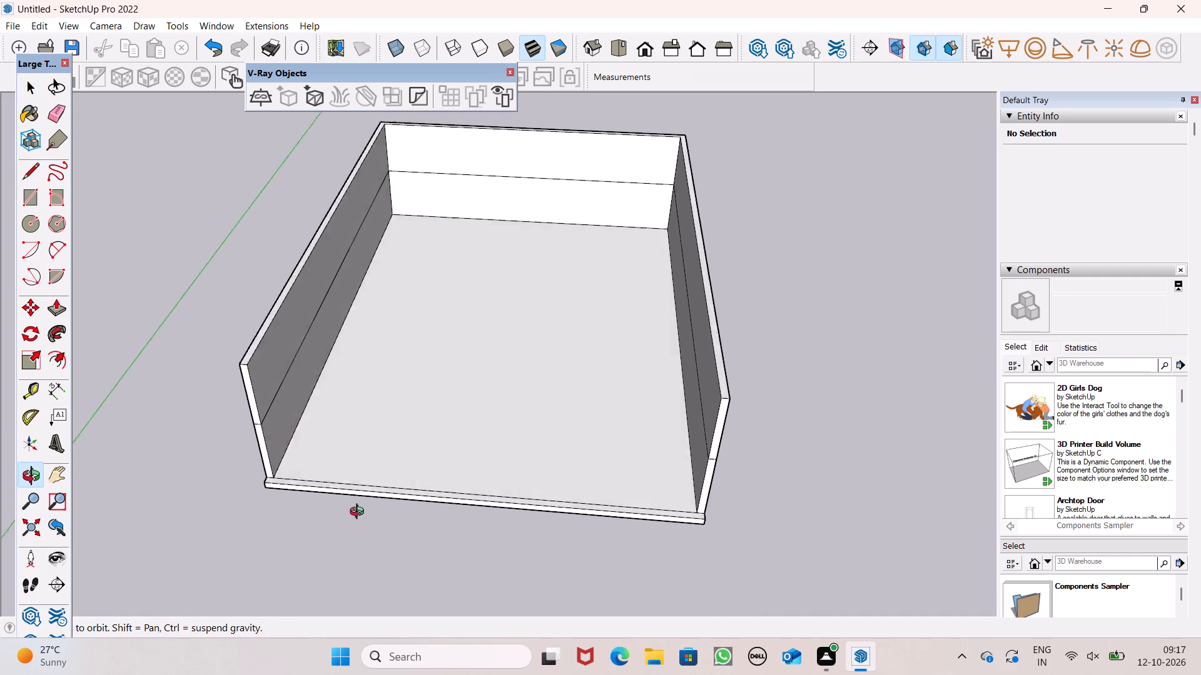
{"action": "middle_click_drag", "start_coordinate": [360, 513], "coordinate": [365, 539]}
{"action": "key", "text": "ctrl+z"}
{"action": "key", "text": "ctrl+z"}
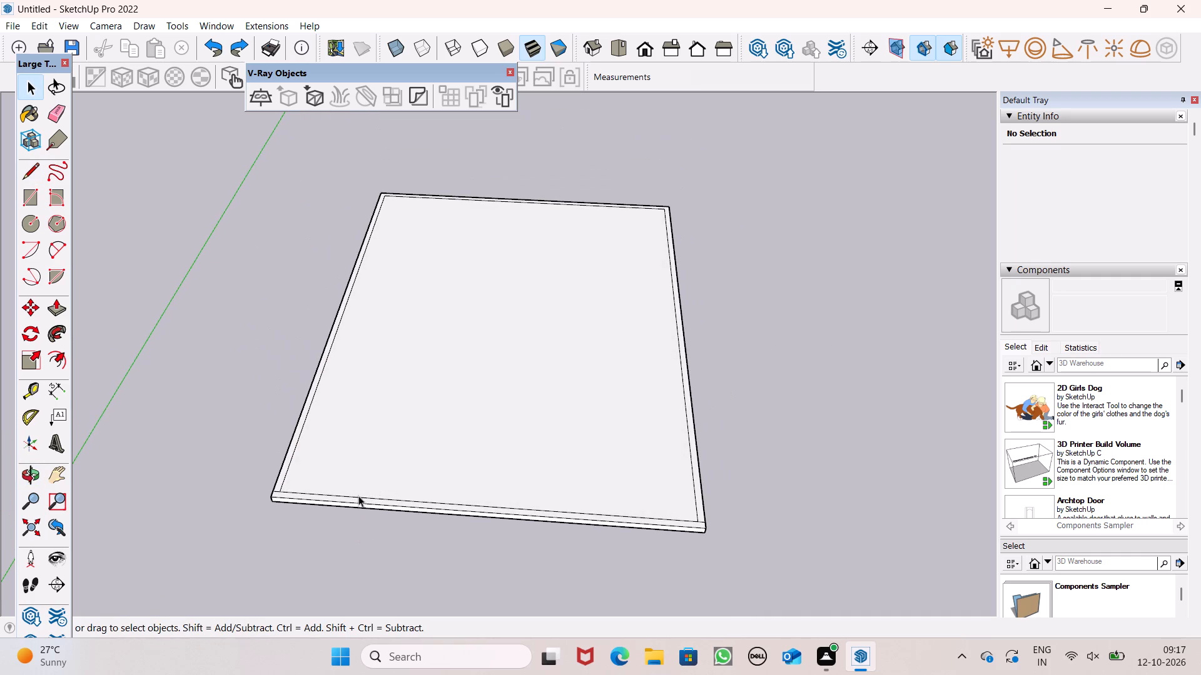
Draw 1' lines extending the border's two inner side edges to the slab's front edge at both front corners.
{"action": "scroll", "coordinate": [291, 519], "scroll_direction": "up", "scroll_amount": 8}
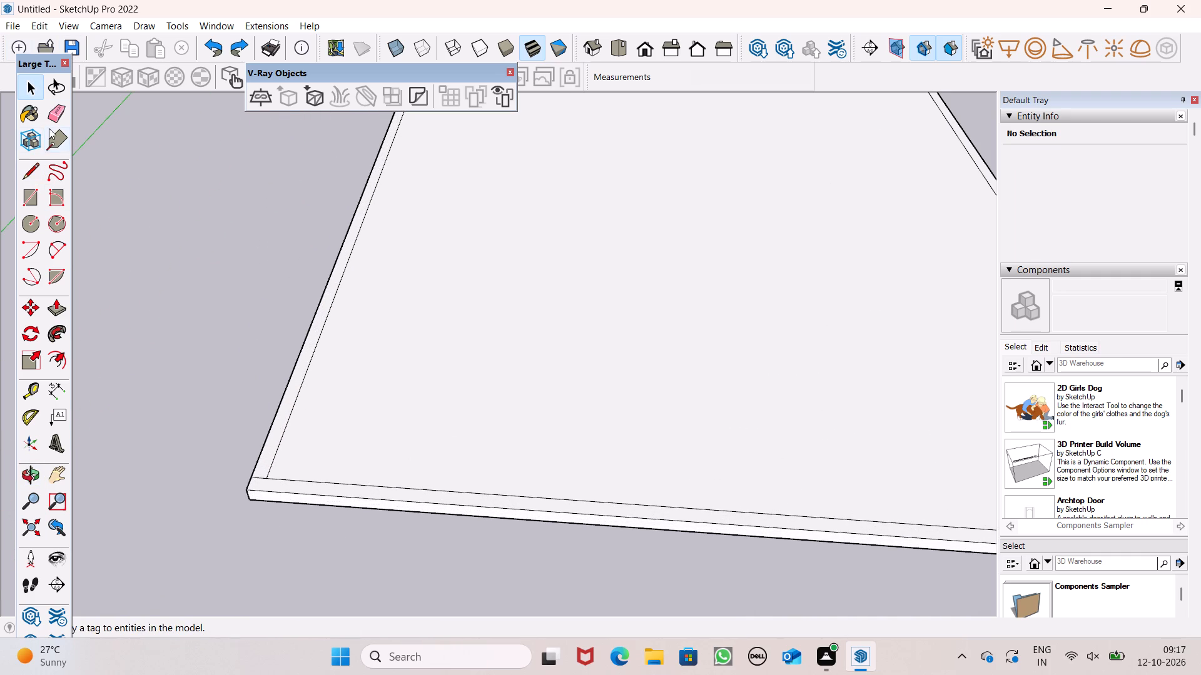
{"action": "left_click", "coordinate": [36, 176]}
{"action": "scroll", "coordinate": [300, 517], "scroll_direction": "up", "scroll_amount": 7}
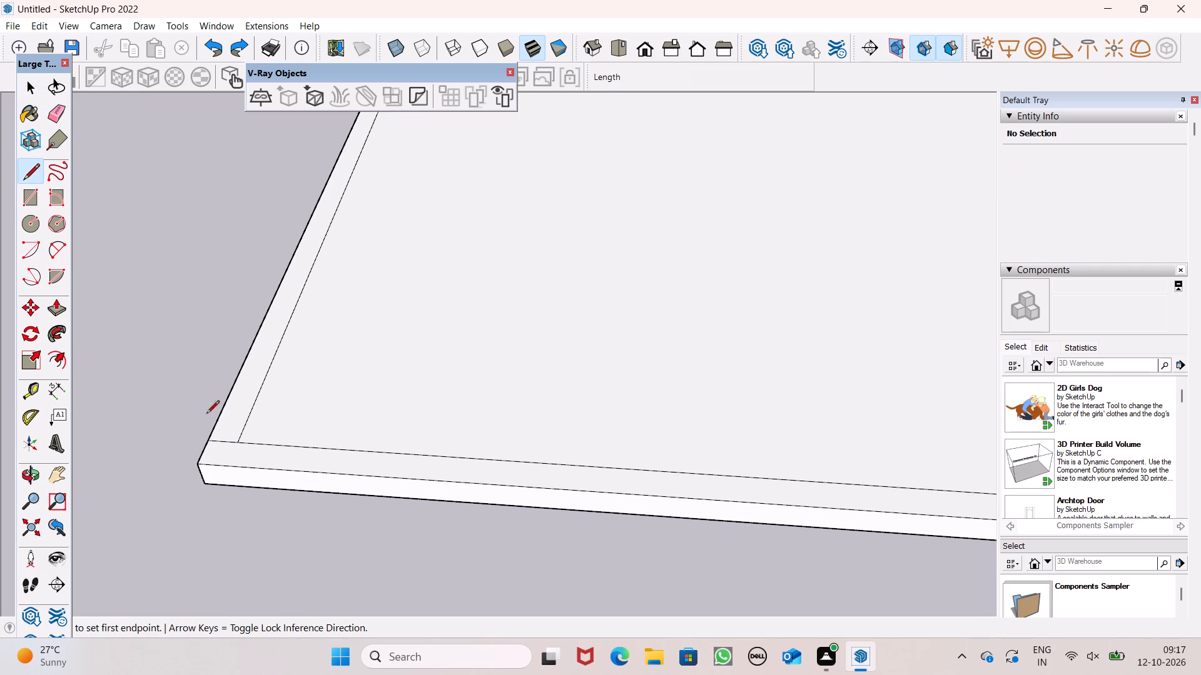
{"action": "left_click", "coordinate": [235, 441]}
{"action": "left_click", "coordinate": [231, 468]}
{"action": "scroll", "coordinate": [225, 362], "scroll_direction": "down", "scroll_amount": 8}
{"action": "scroll", "coordinate": [684, 491], "scroll_direction": "down", "scroll_amount": 7}
{"action": "scroll", "coordinate": [929, 487], "scroll_direction": "up", "scroll_amount": 10}
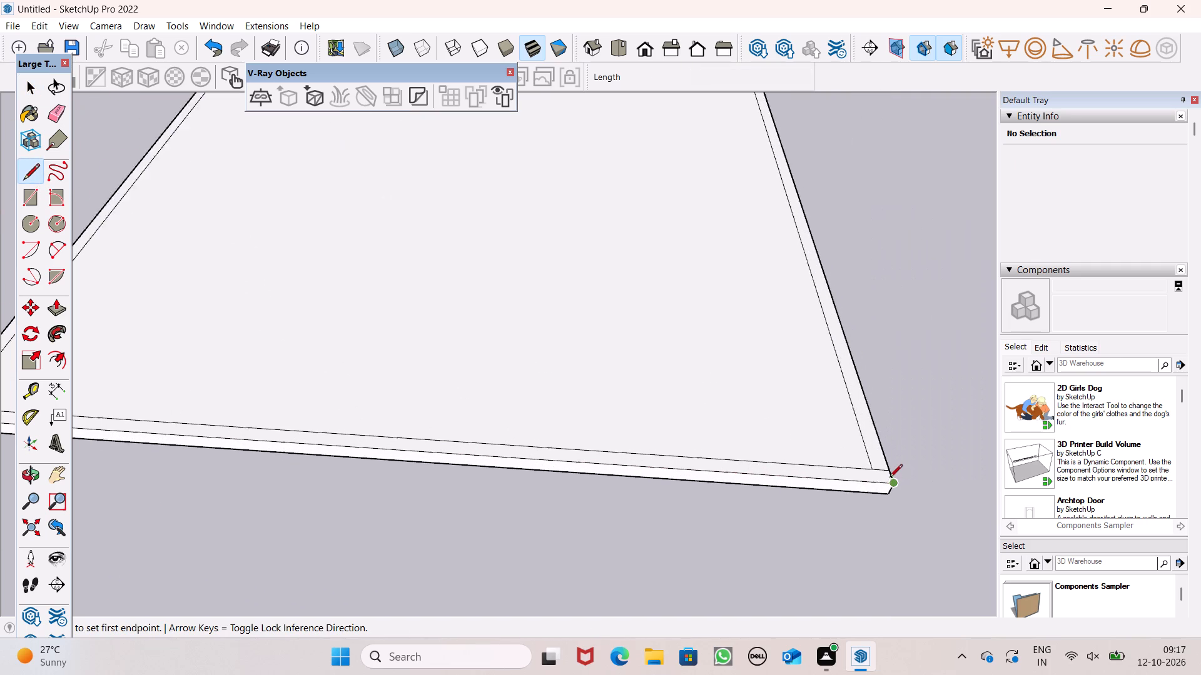
{"action": "scroll", "coordinate": [889, 478], "scroll_direction": "up", "scroll_amount": 3}
{"action": "left_click", "coordinate": [863, 463]}
{"action": "left_click", "coordinate": [868, 486]}
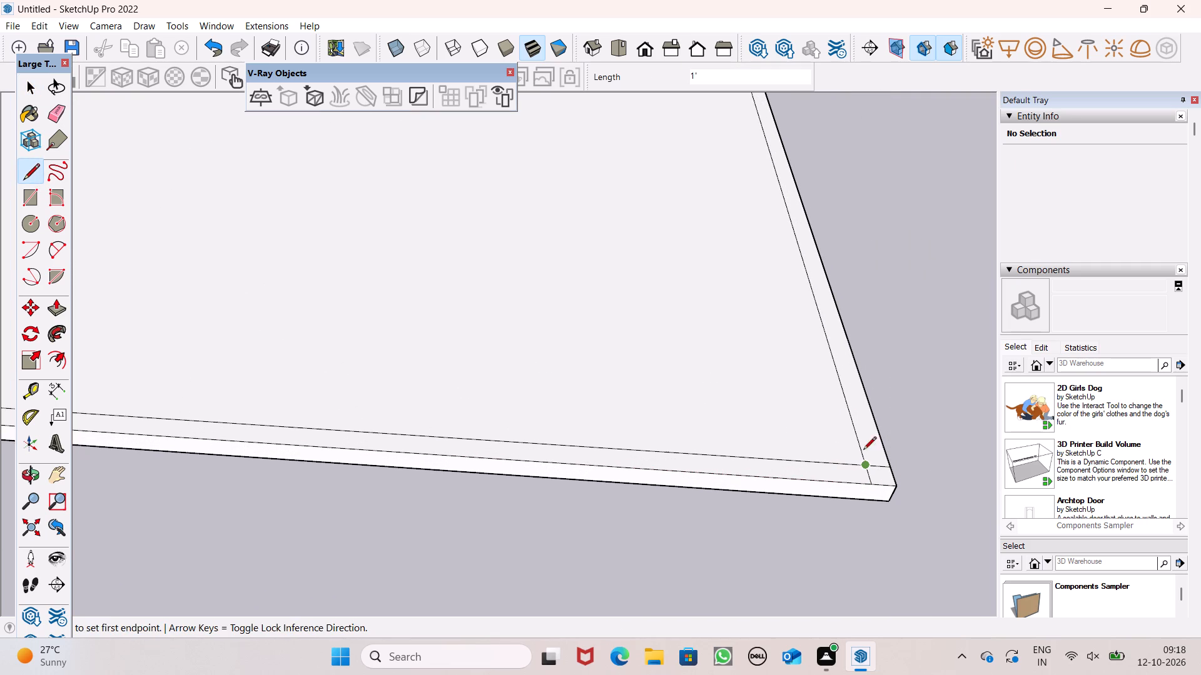
Erase the short line segments crossing the side borders at both front corners so the side strips reach the front edge.
{"action": "left_click", "coordinate": [47, 121]}
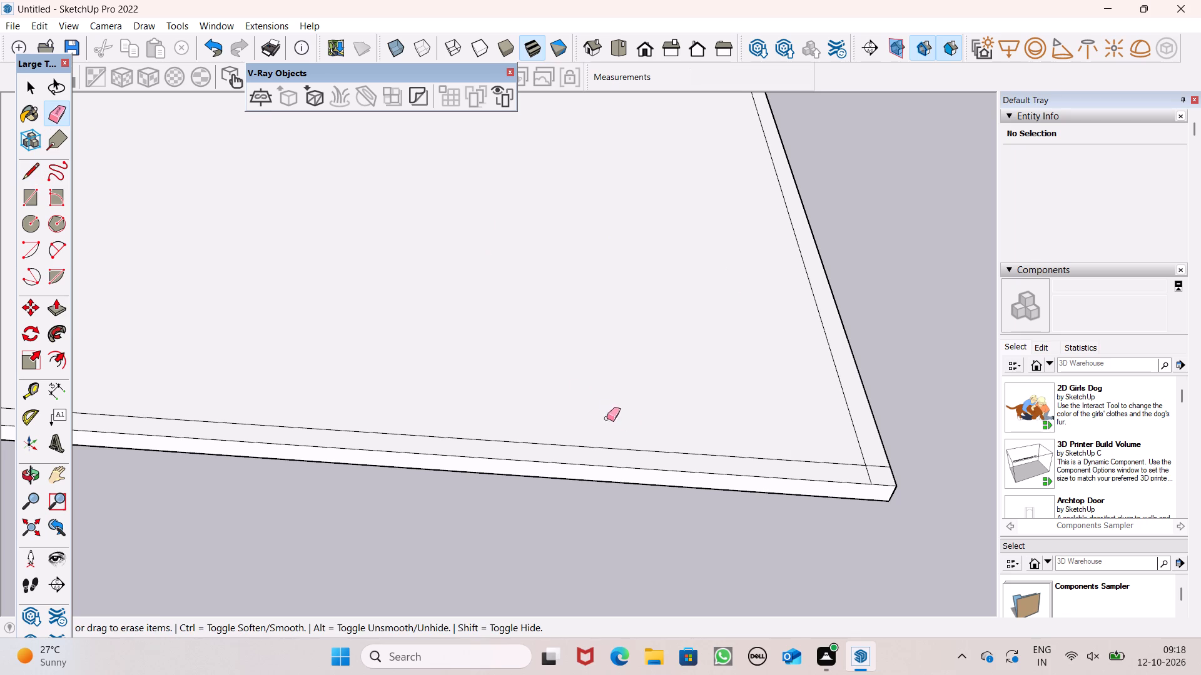
{"action": "scroll", "coordinate": [941, 528], "scroll_direction": "up", "scroll_amount": 7}
{"action": "left_click", "coordinate": [867, 460]}
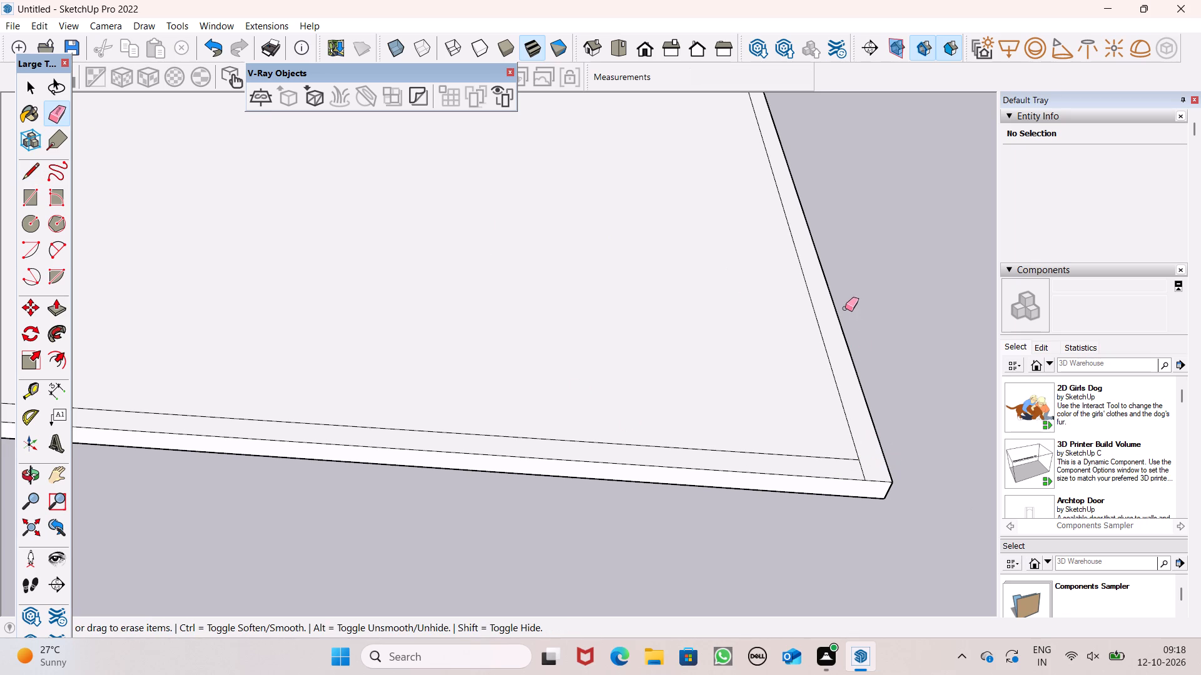
{"action": "scroll", "coordinate": [845, 308], "scroll_direction": "down", "scroll_amount": 9}
{"action": "scroll", "coordinate": [251, 347], "scroll_direction": "up", "scroll_amount": 17}
{"action": "scroll", "coordinate": [209, 339], "scroll_direction": "up", "scroll_amount": 5}
{"action": "left_click_drag", "start_coordinate": [211, 314], "coordinate": [211, 346]}
{"action": "scroll", "coordinate": [232, 311], "scroll_direction": "down", "scroll_amount": 9}
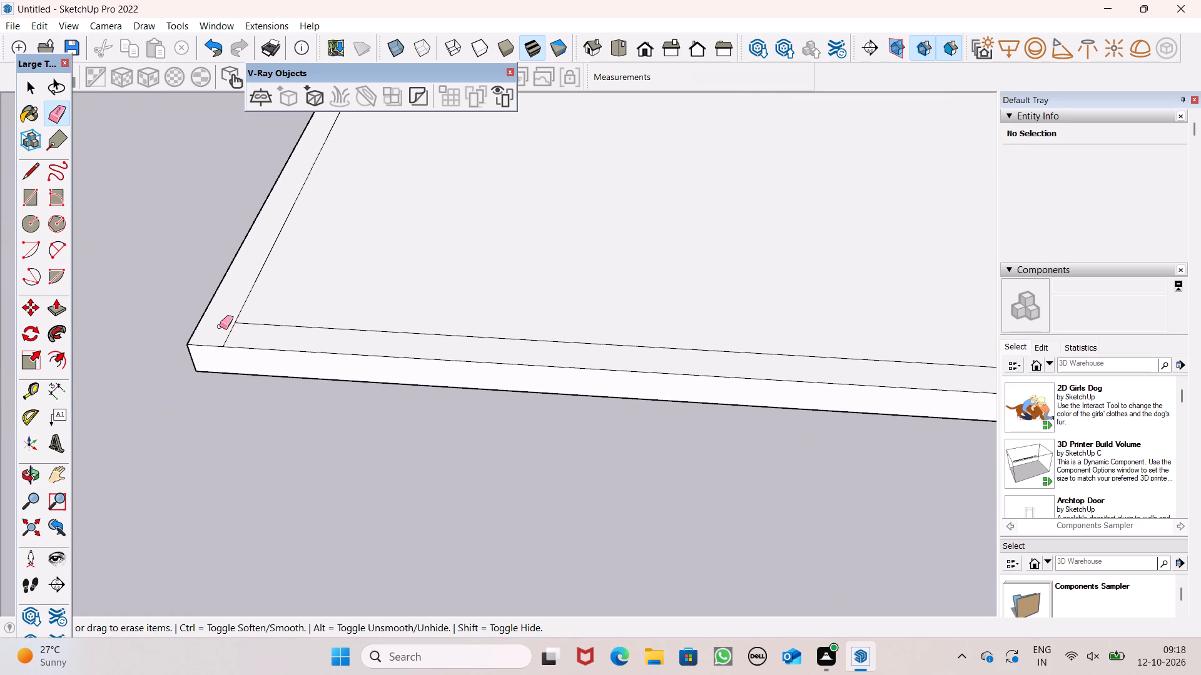
{"action": "scroll", "coordinate": [220, 326], "scroll_direction": "down", "scroll_amount": 17}
{"action": "key", "text": "space"}
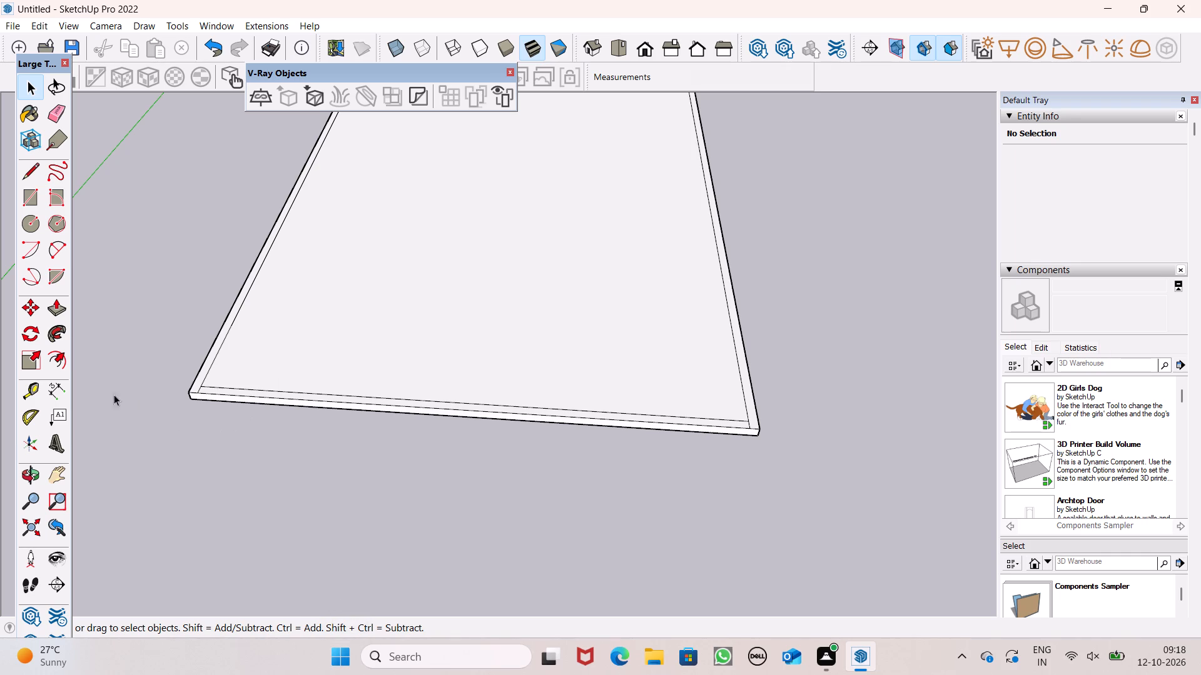
Extrude the U-shaped border strip along the slab's back and two sides upward 10' to form the first-storey walls.
{"action": "scroll", "coordinate": [173, 474], "scroll_direction": "down", "scroll_amount": 5}
{"action": "middle_click_drag", "start_coordinate": [257, 457], "coordinate": [295, 520]}
{"action": "scroll", "coordinate": [143, 331], "scroll_direction": "up", "scroll_amount": 2}
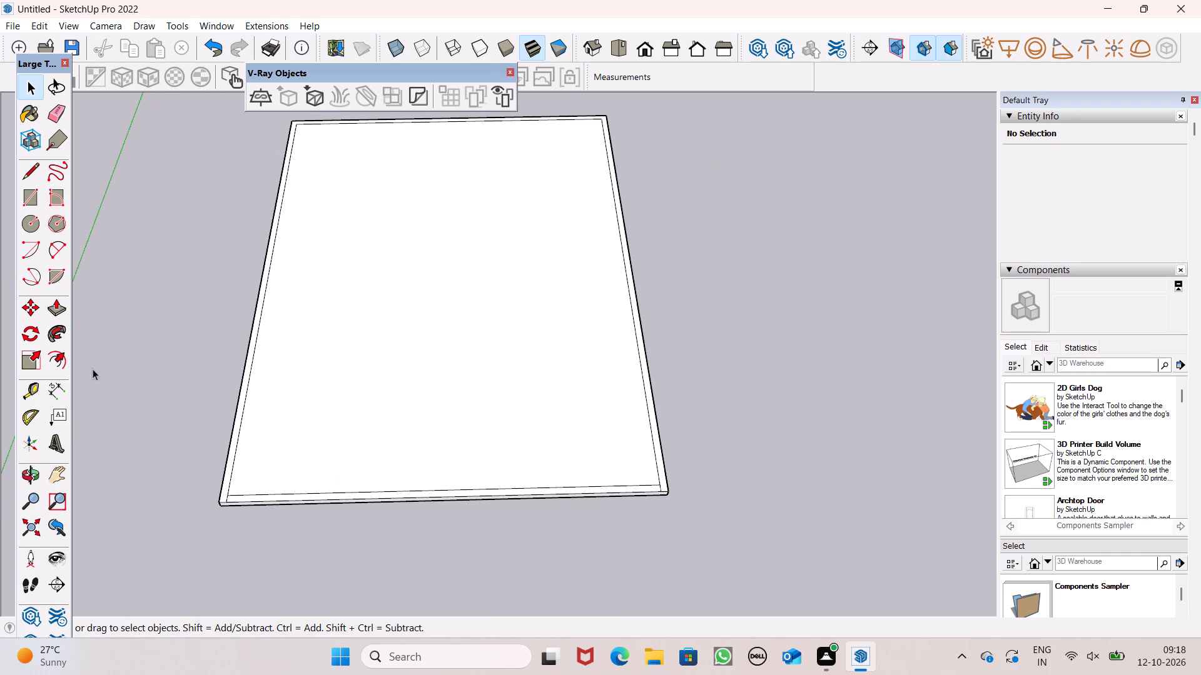
{"action": "left_click", "coordinate": [56, 312]}
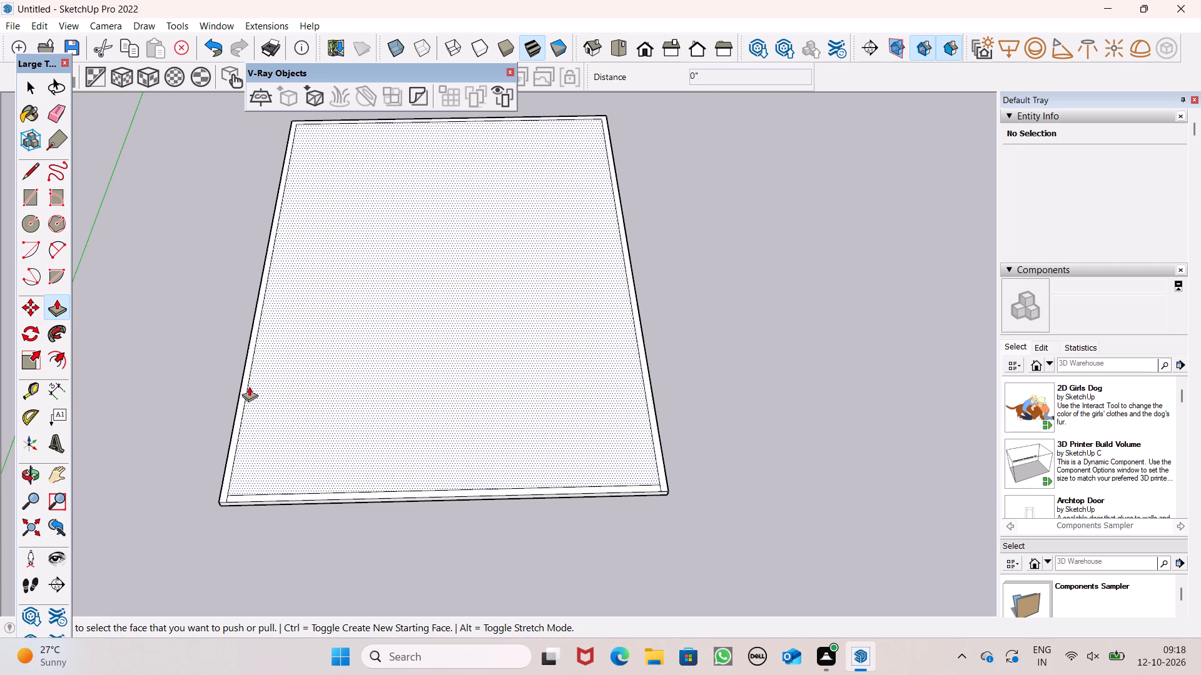
{"action": "scroll", "coordinate": [249, 386], "scroll_direction": "up", "scroll_amount": 3}
{"action": "scroll", "coordinate": [233, 418], "scroll_direction": "down", "scroll_amount": 6}
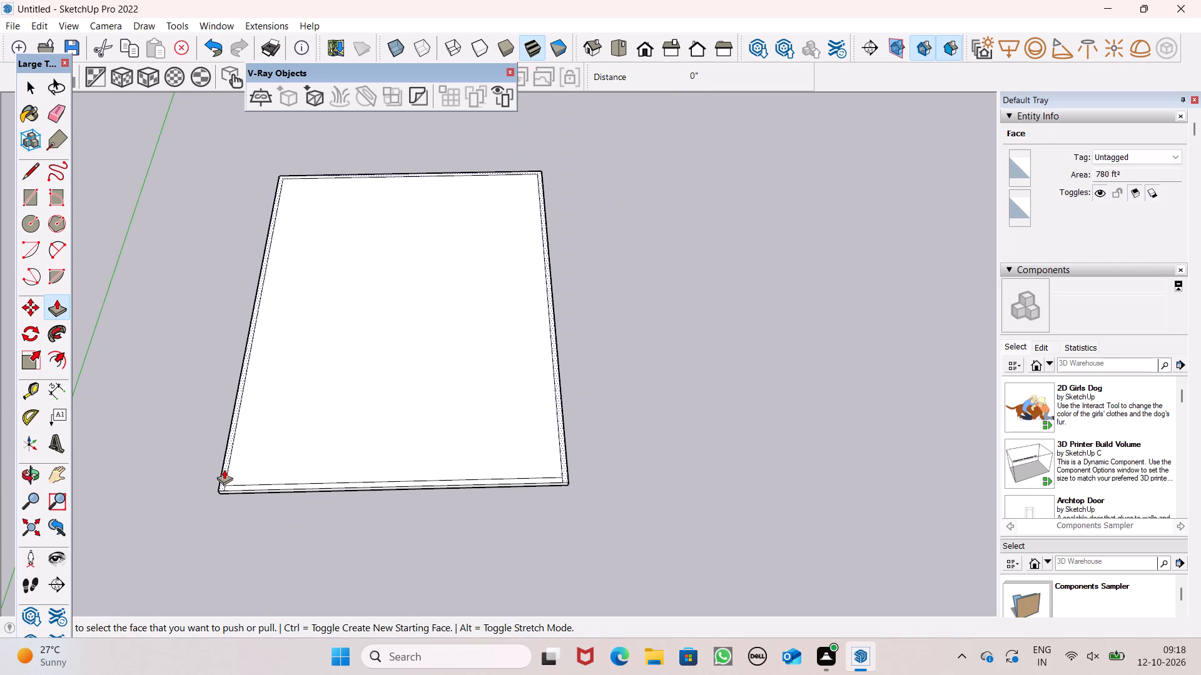
{"action": "left_click_drag", "start_coordinate": [223, 469], "coordinate": [204, 422]}
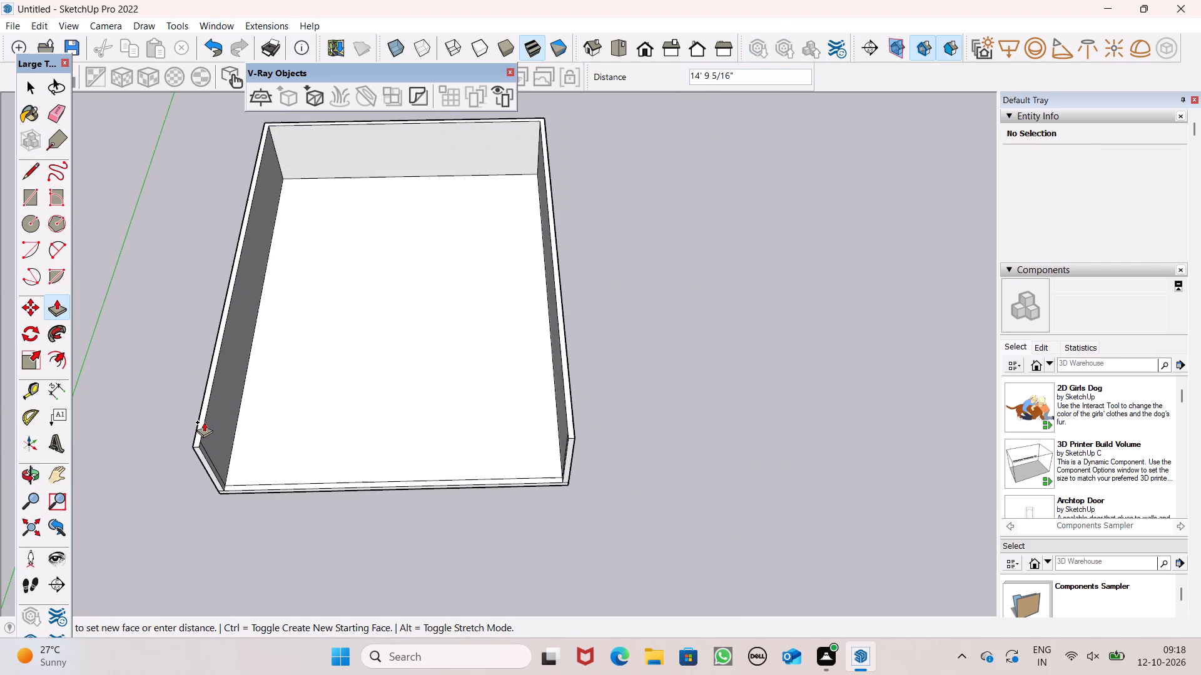
{"action": "left_click_drag", "start_coordinate": [204, 422], "coordinate": [205, 422]}
{"action": "type", "text": "10"}
{"action": "key", "text": "apostrophe"}
{"action": "key", "text": "Return"}
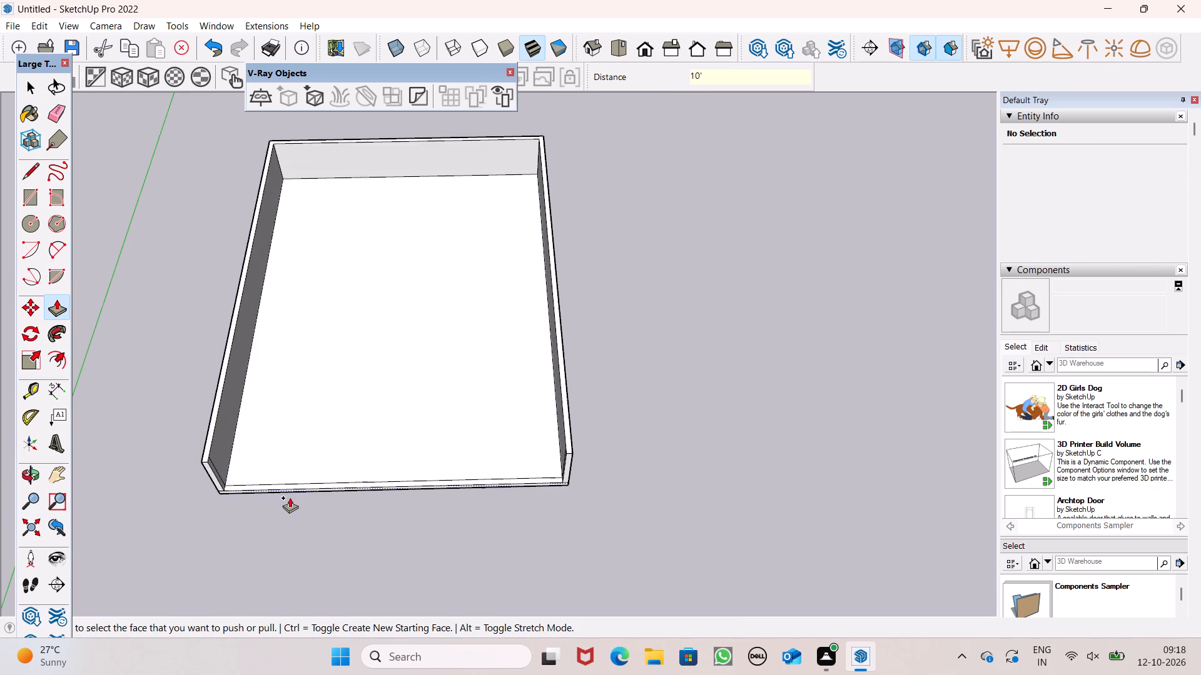
Extrude the top face of the U-shaped walls upward another 10' as a separate second-storey section.
{"action": "scroll", "coordinate": [289, 497], "scroll_direction": "up", "scroll_amount": 9}
{"action": "scroll", "coordinate": [266, 456], "scroll_direction": "down", "scroll_amount": 4}
{"action": "middle_click_drag", "start_coordinate": [275, 486], "coordinate": [296, 479]}
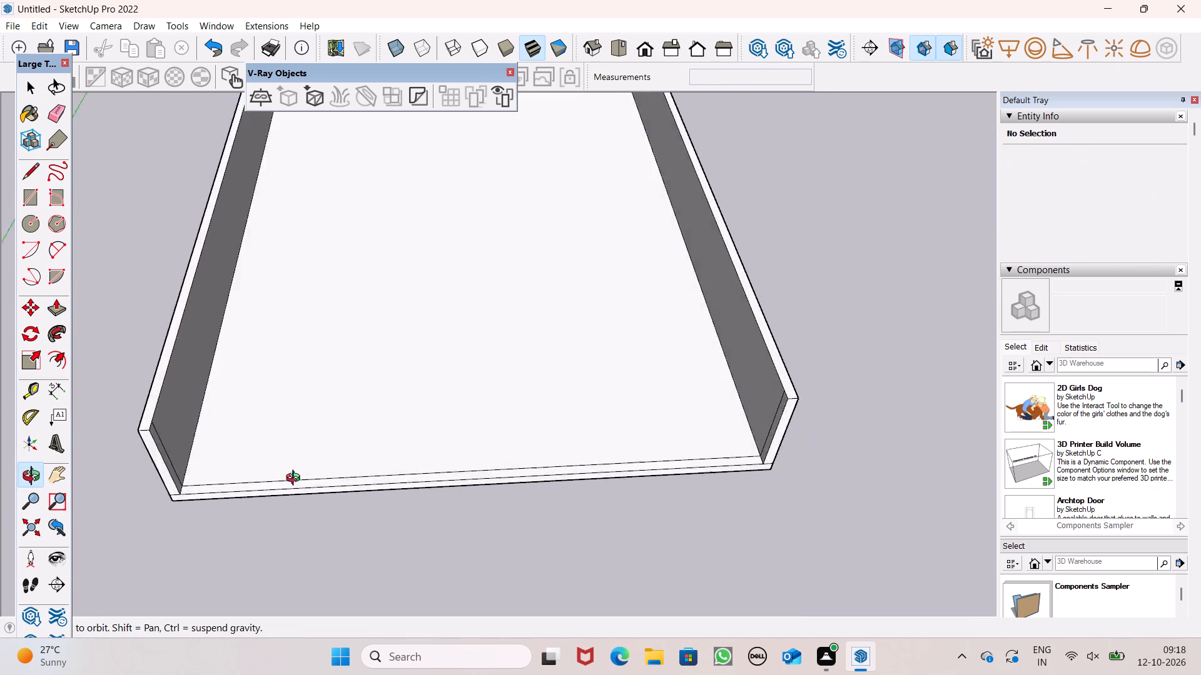
{"action": "middle_click_drag", "start_coordinate": [296, 479], "coordinate": [281, 536]}
{"action": "scroll", "coordinate": [176, 398], "scroll_direction": "up", "scroll_amount": 2}
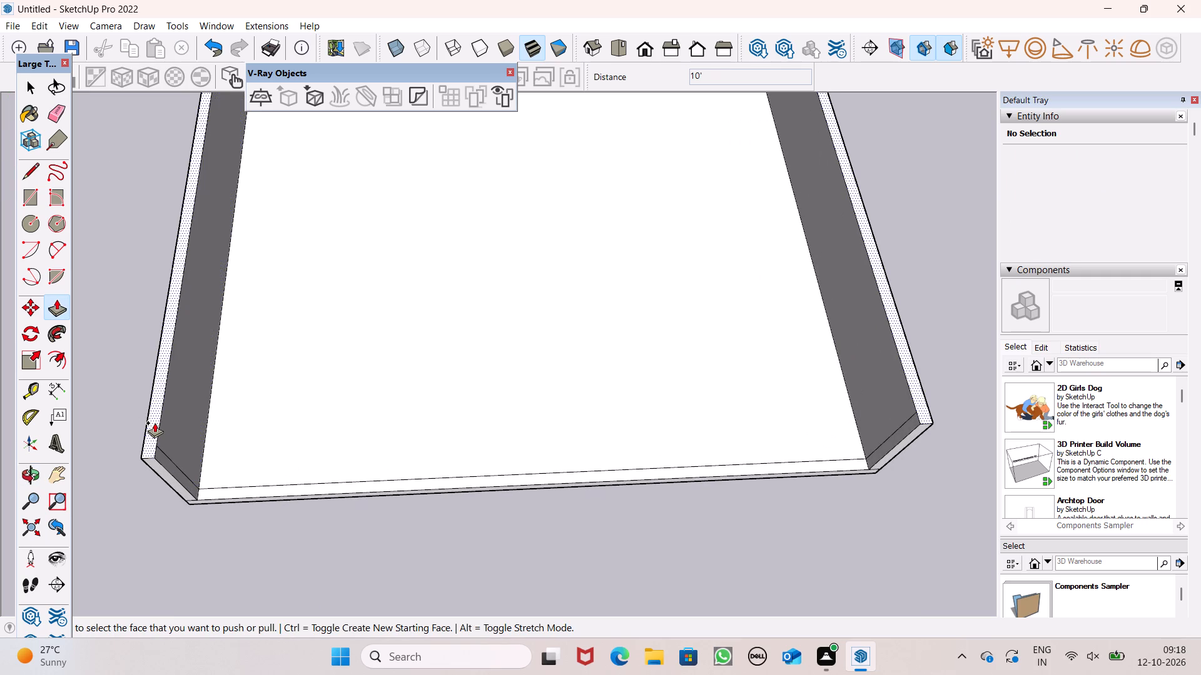
{"action": "left_click_drag", "start_coordinate": [155, 422], "coordinate": [108, 341]}
{"action": "type", "text": "10'"}
{"action": "key", "text": "Return"}
{"action": "scroll", "coordinate": [151, 344], "scroll_direction": "down", "scroll_amount": 8}
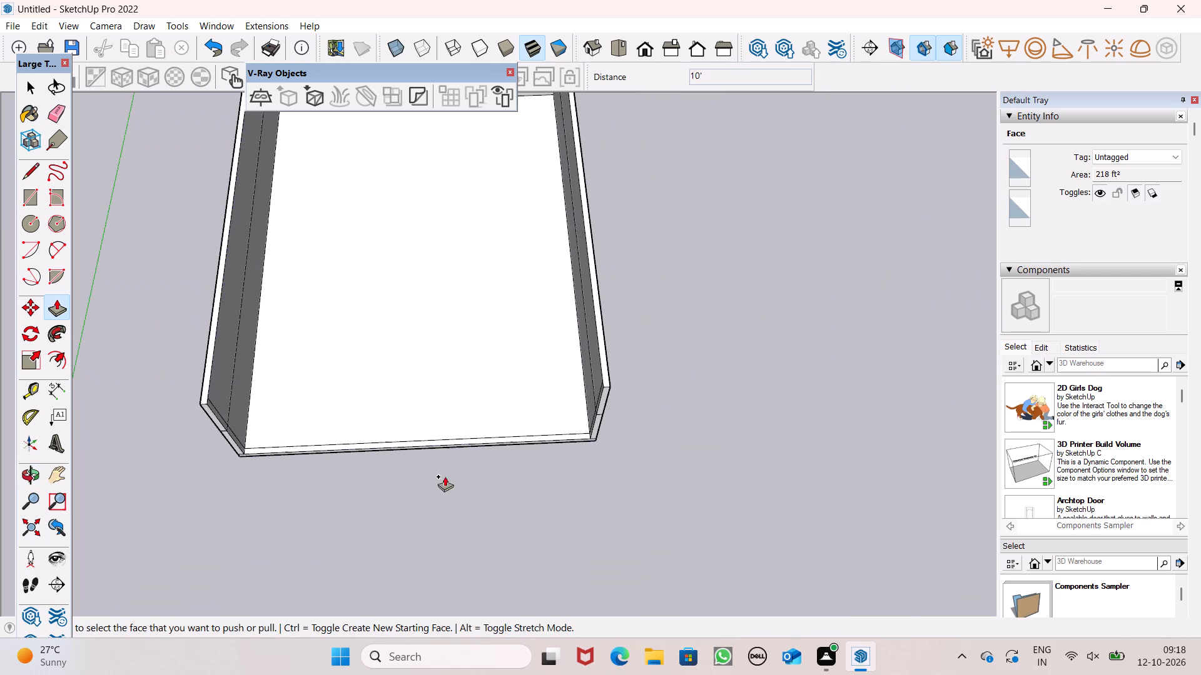
{"action": "scroll", "coordinate": [445, 476], "scroll_direction": "down", "scroll_amount": 1}
{"action": "middle_click_drag", "start_coordinate": [464, 435], "coordinate": [447, 297]}
{"action": "scroll", "coordinate": [368, 302], "scroll_direction": "up", "scroll_amount": 5}
{"action": "scroll", "coordinate": [380, 361], "scroll_direction": "down", "scroll_amount": 4}
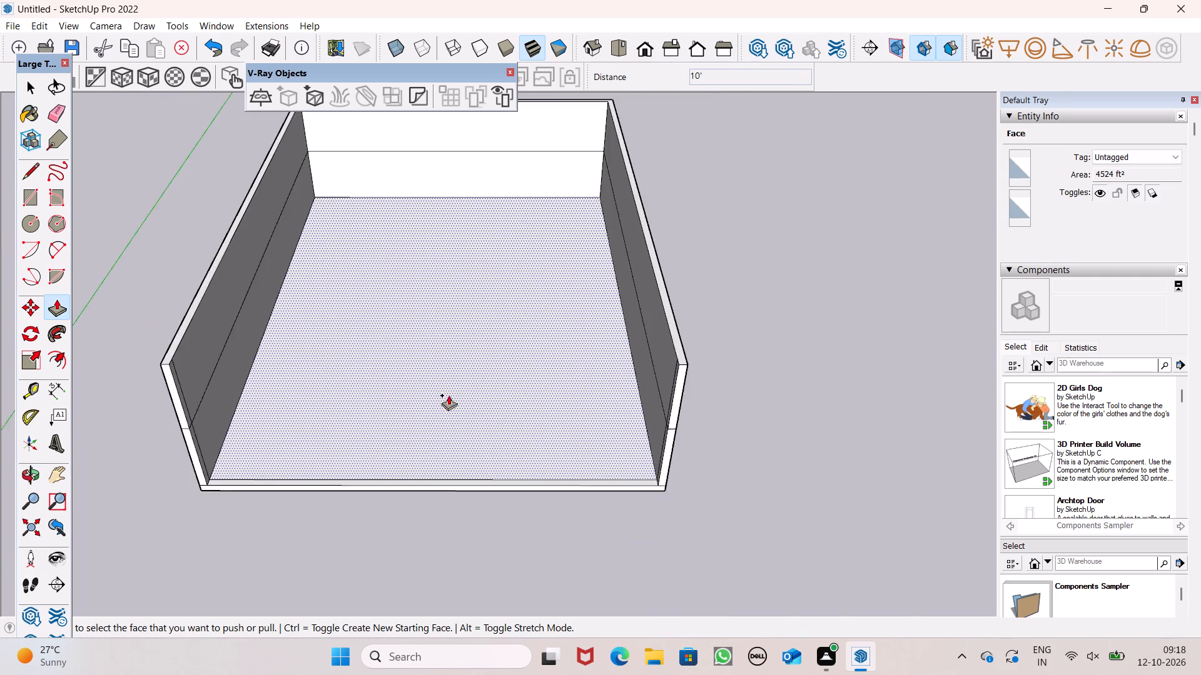
{"action": "middle_click_drag", "start_coordinate": [440, 406], "coordinate": [392, 262]}
{"action": "key", "text": "space"}
Examine the open-fronted two-storey wall shell from the front, sides and above, including the wall ends at the front corners.
{"action": "scroll", "coordinate": [249, 274], "scroll_direction": "up", "scroll_amount": 3}
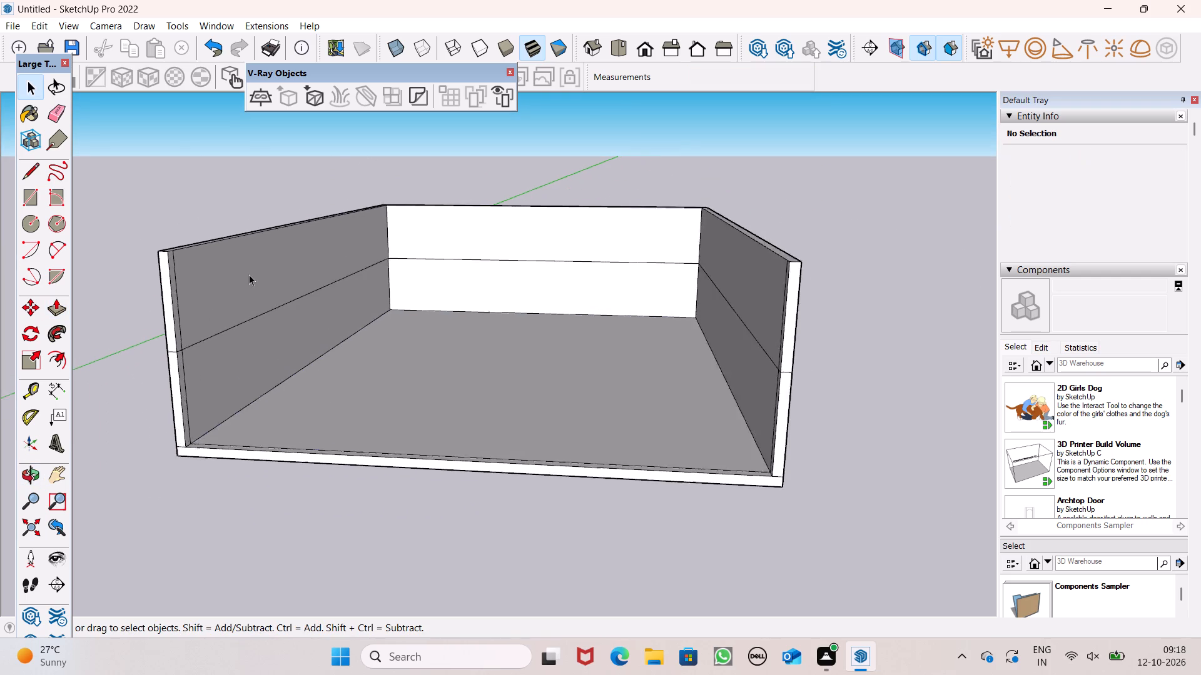
{"action": "scroll", "coordinate": [249, 274], "scroll_direction": "up", "scroll_amount": 3}
{"action": "scroll", "coordinate": [171, 406], "scroll_direction": "up", "scroll_amount": 3}
{"action": "scroll", "coordinate": [233, 376], "scroll_direction": "down", "scroll_amount": 4}
{"action": "scroll", "coordinate": [454, 406], "scroll_direction": "down", "scroll_amount": 4}
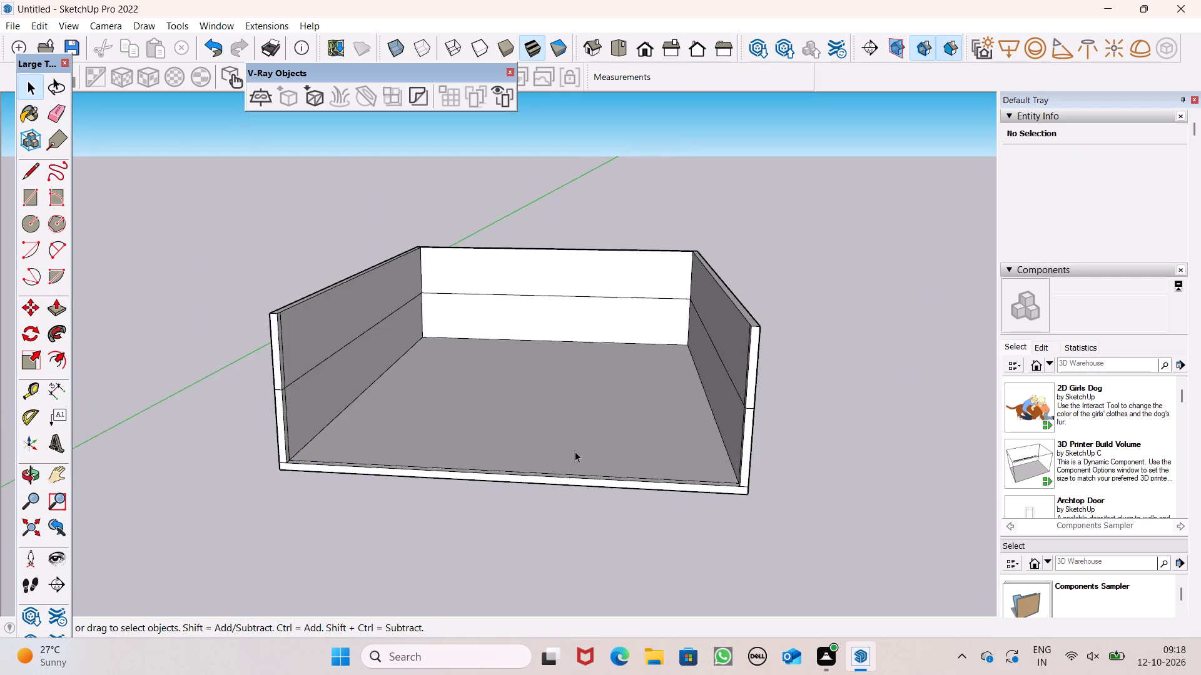
{"action": "middle_click_drag", "start_coordinate": [656, 476], "coordinate": [676, 496]}
{"action": "scroll", "coordinate": [556, 462], "scroll_direction": "up", "scroll_amount": 4}
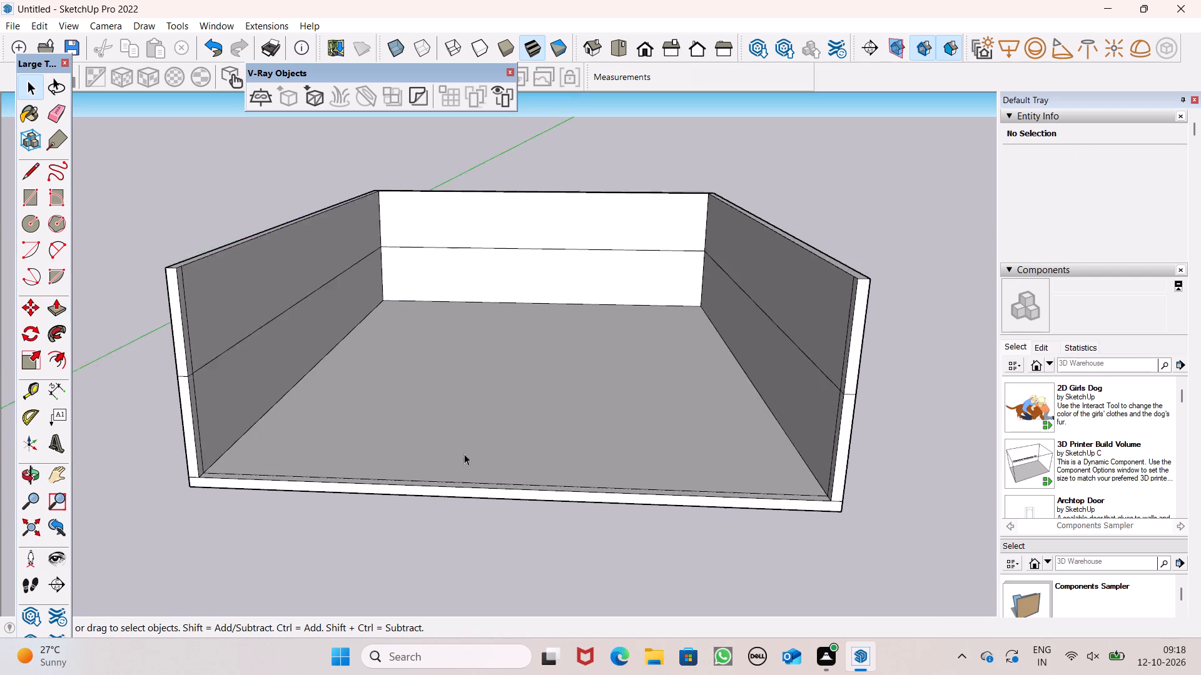
{"action": "scroll", "coordinate": [464, 454], "scroll_direction": "up", "scroll_amount": 1}
{"action": "scroll", "coordinate": [507, 352], "scroll_direction": "down", "scroll_amount": 11}
{"action": "scroll", "coordinate": [492, 350], "scroll_direction": "up", "scroll_amount": 1}
{"action": "middle_click_drag", "start_coordinate": [492, 350], "coordinate": [418, 389]}
{"action": "scroll", "coordinate": [413, 309], "scroll_direction": "up", "scroll_amount": 15}
{"action": "scroll", "coordinate": [390, 352], "scroll_direction": "down", "scroll_amount": 11}
{"action": "middle_click_drag", "start_coordinate": [437, 377], "coordinate": [814, 304]}
{"action": "scroll", "coordinate": [509, 339], "scroll_direction": "up", "scroll_amount": 6}
{"action": "scroll", "coordinate": [719, 297], "scroll_direction": "up", "scroll_amount": 4}
{"action": "scroll", "coordinate": [712, 313], "scroll_direction": "down", "scroll_amount": 10}
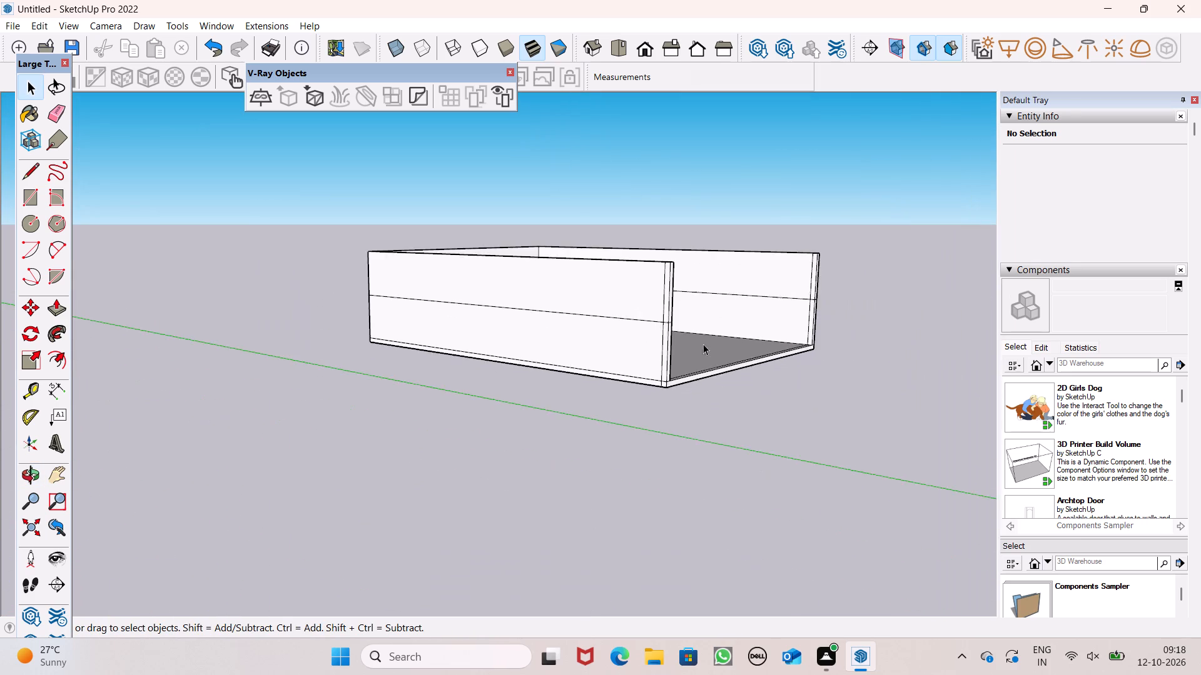
{"action": "middle_click_drag", "start_coordinate": [706, 344], "coordinate": [610, 409]}
{"action": "scroll", "coordinate": [827, 339], "scroll_direction": "up", "scroll_amount": 5}
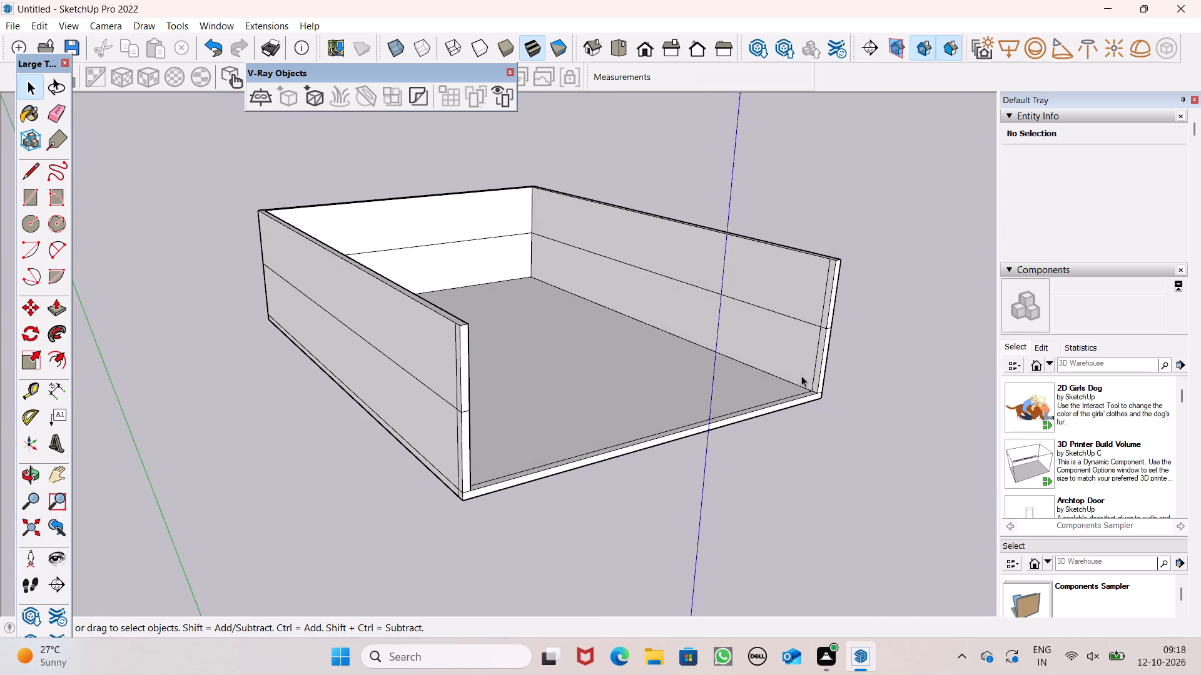
{"action": "middle_click_drag", "start_coordinate": [801, 377], "coordinate": [373, 420]}
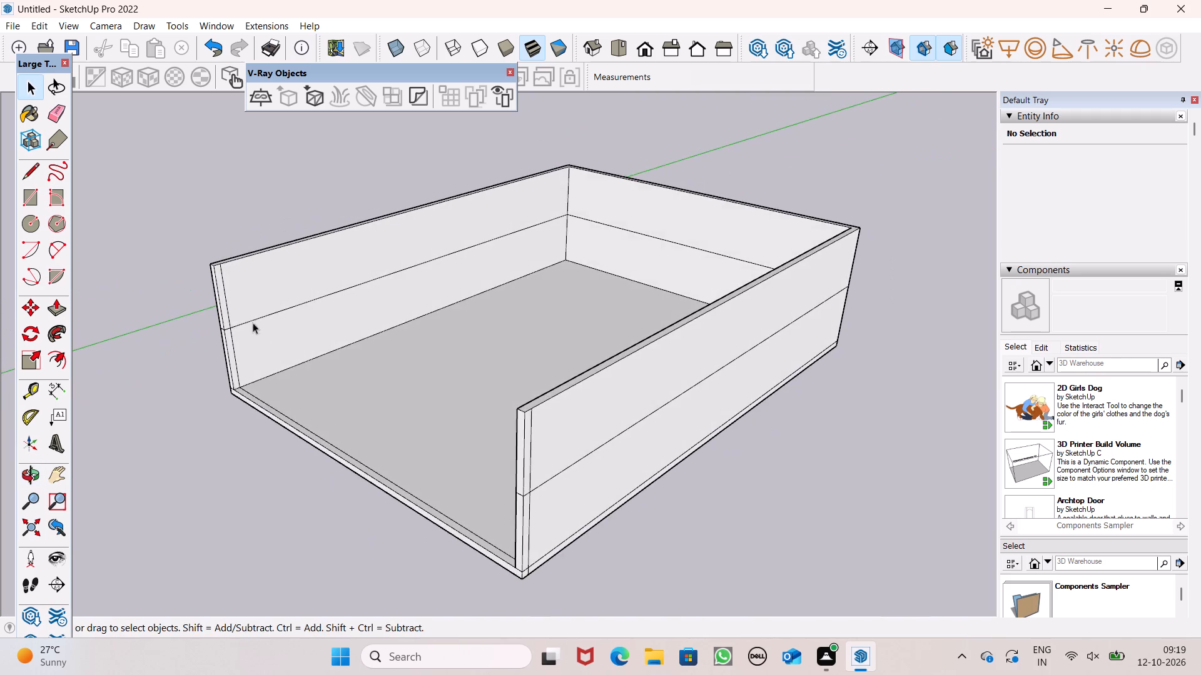
{"action": "scroll", "coordinate": [246, 316], "scroll_direction": "up", "scroll_amount": 12}
{"action": "scroll", "coordinate": [227, 319], "scroll_direction": "down", "scroll_amount": 3}
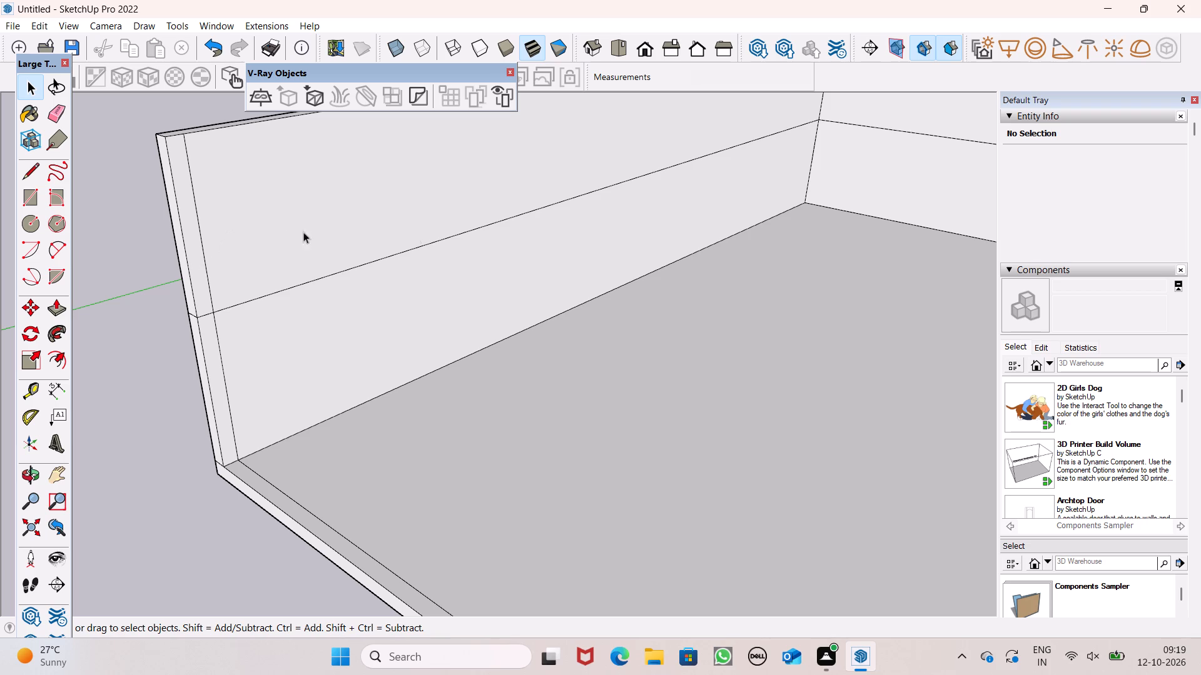
{"action": "scroll", "coordinate": [395, 256], "scroll_direction": "down", "scroll_amount": 8}
{"action": "middle_click_drag", "start_coordinate": [384, 354], "coordinate": [456, 450]}
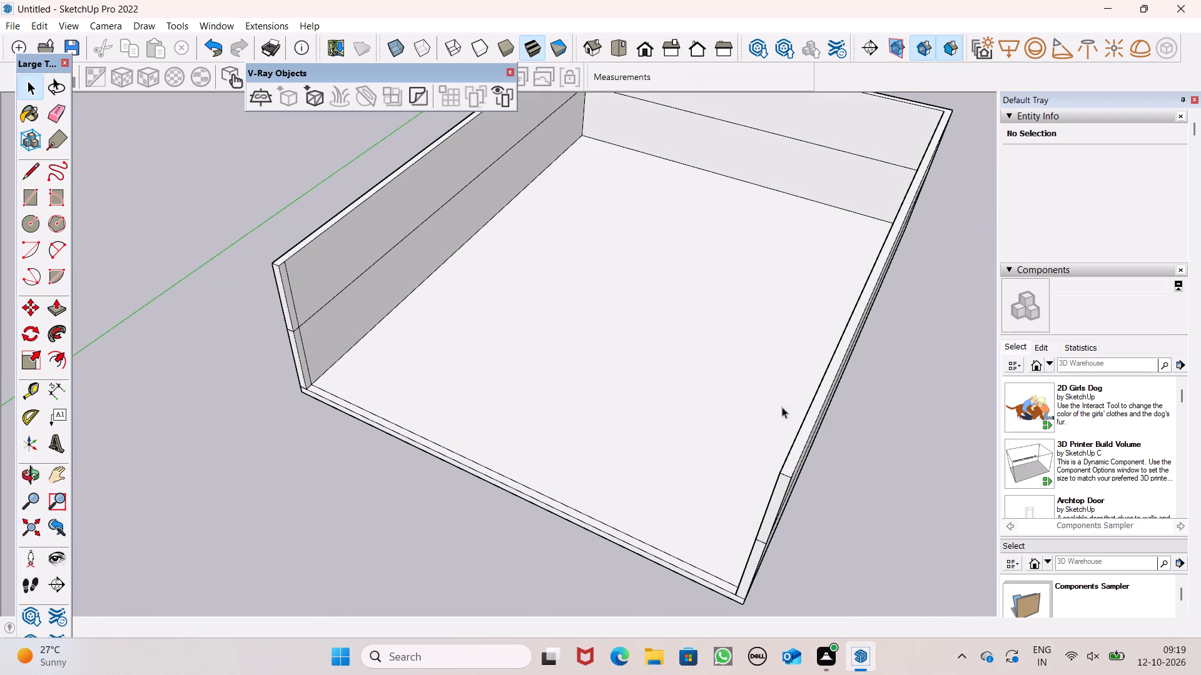
{"action": "scroll", "coordinate": [401, 341], "scroll_direction": "up", "scroll_amount": 1}
{"action": "middle_click_drag", "start_coordinate": [400, 341], "coordinate": [313, 280]}
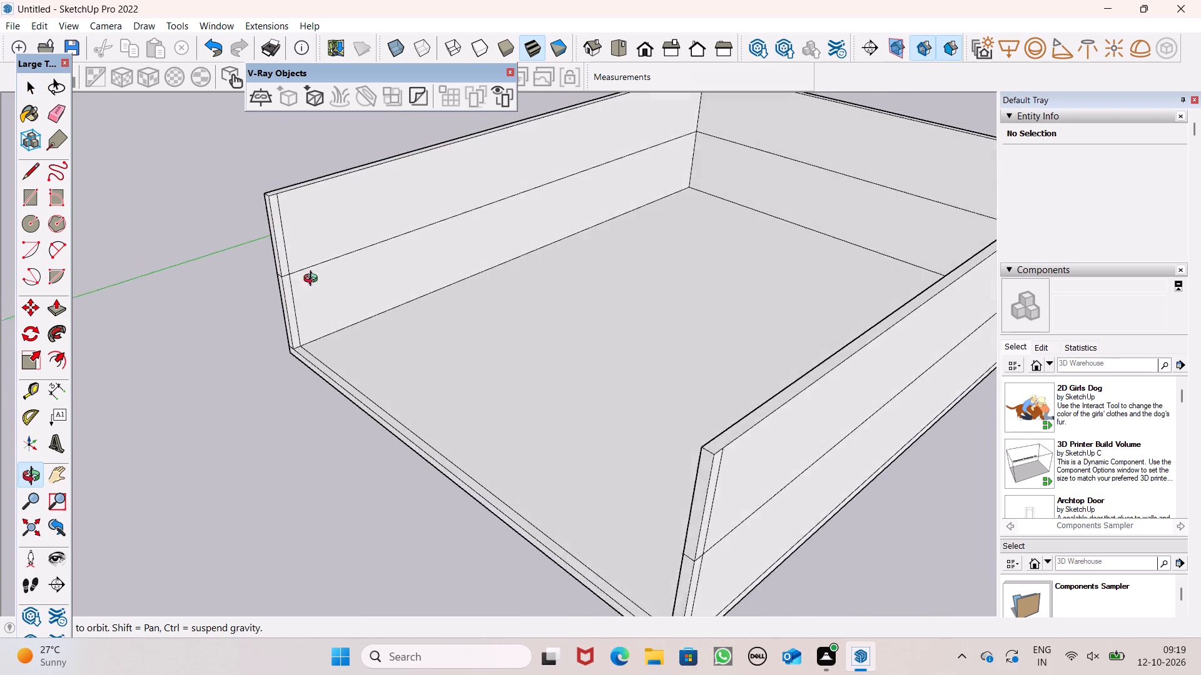
{"action": "middle_click_drag", "start_coordinate": [313, 280], "coordinate": [367, 275]}
{"action": "scroll", "coordinate": [137, 228], "scroll_direction": "up", "scroll_amount": 1}
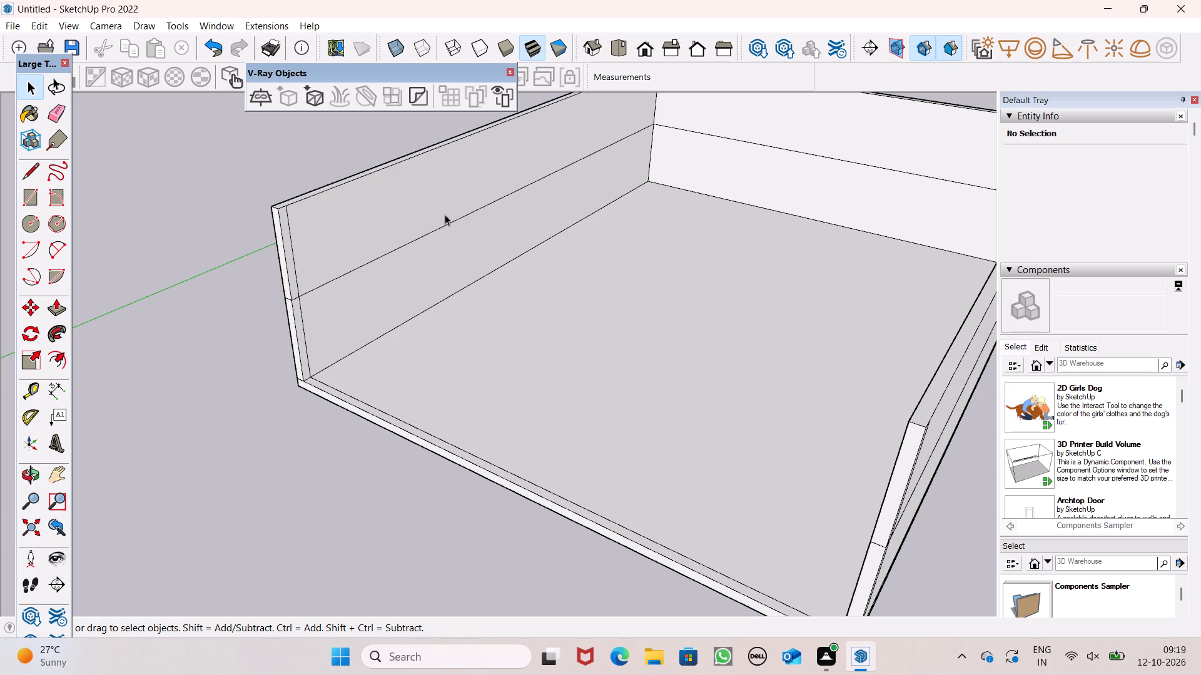
{"action": "scroll", "coordinate": [282, 259], "scroll_direction": "down", "scroll_amount": 2}
{"action": "middle_click_drag", "start_coordinate": [329, 413], "coordinate": [378, 507]}
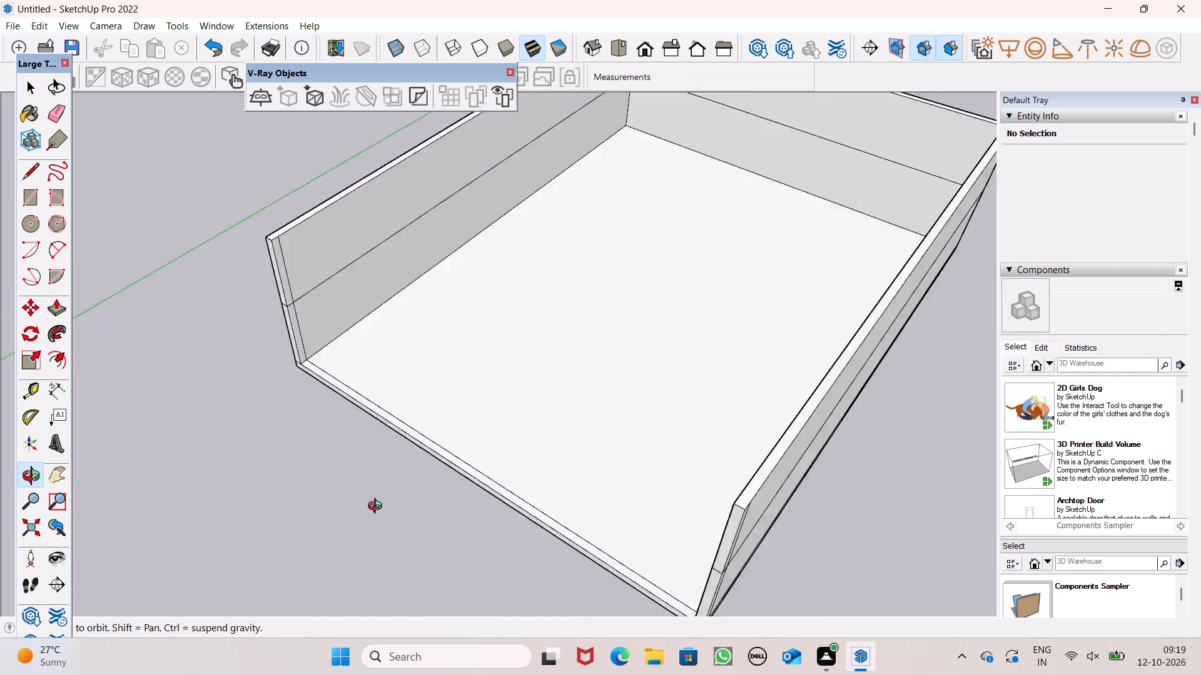
{"action": "middle_click_drag", "start_coordinate": [378, 507], "coordinate": [280, 437]}
{"action": "scroll", "coordinate": [75, 353], "scroll_direction": "up", "scroll_amount": 2}
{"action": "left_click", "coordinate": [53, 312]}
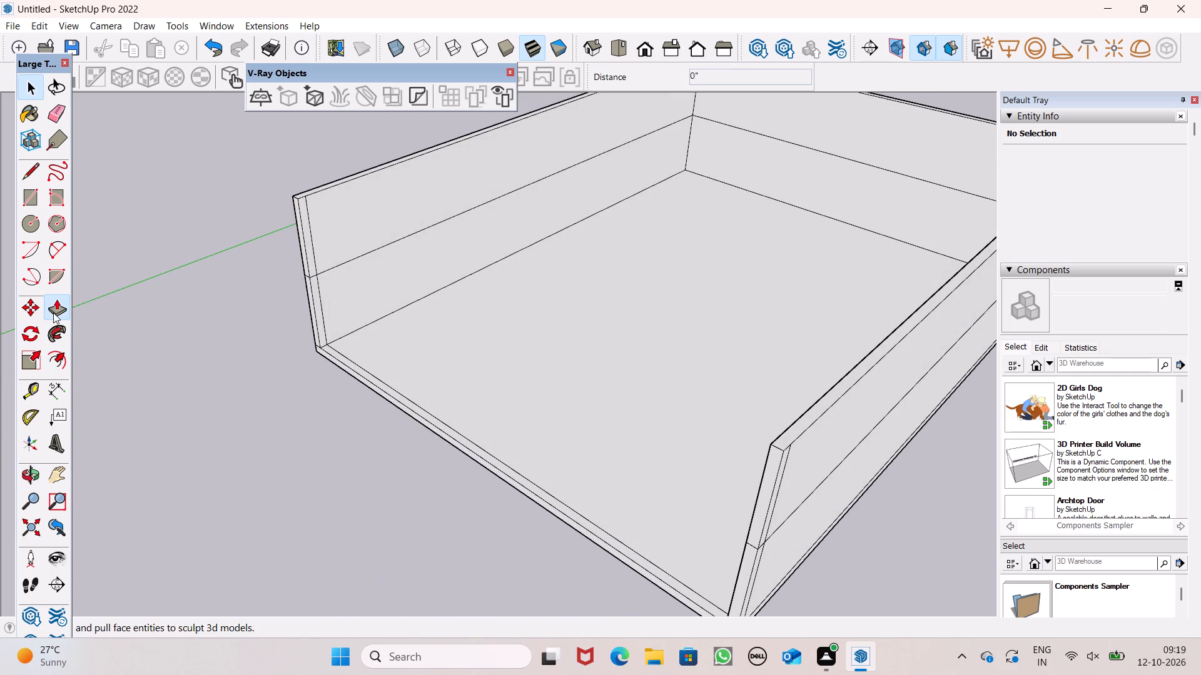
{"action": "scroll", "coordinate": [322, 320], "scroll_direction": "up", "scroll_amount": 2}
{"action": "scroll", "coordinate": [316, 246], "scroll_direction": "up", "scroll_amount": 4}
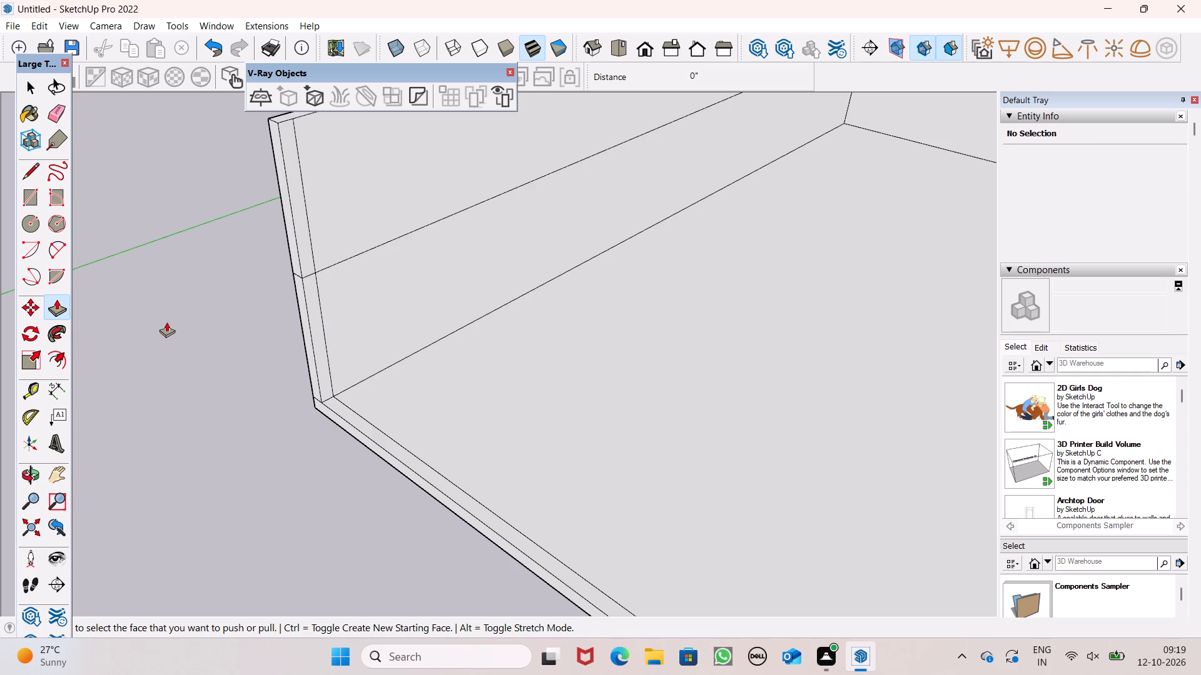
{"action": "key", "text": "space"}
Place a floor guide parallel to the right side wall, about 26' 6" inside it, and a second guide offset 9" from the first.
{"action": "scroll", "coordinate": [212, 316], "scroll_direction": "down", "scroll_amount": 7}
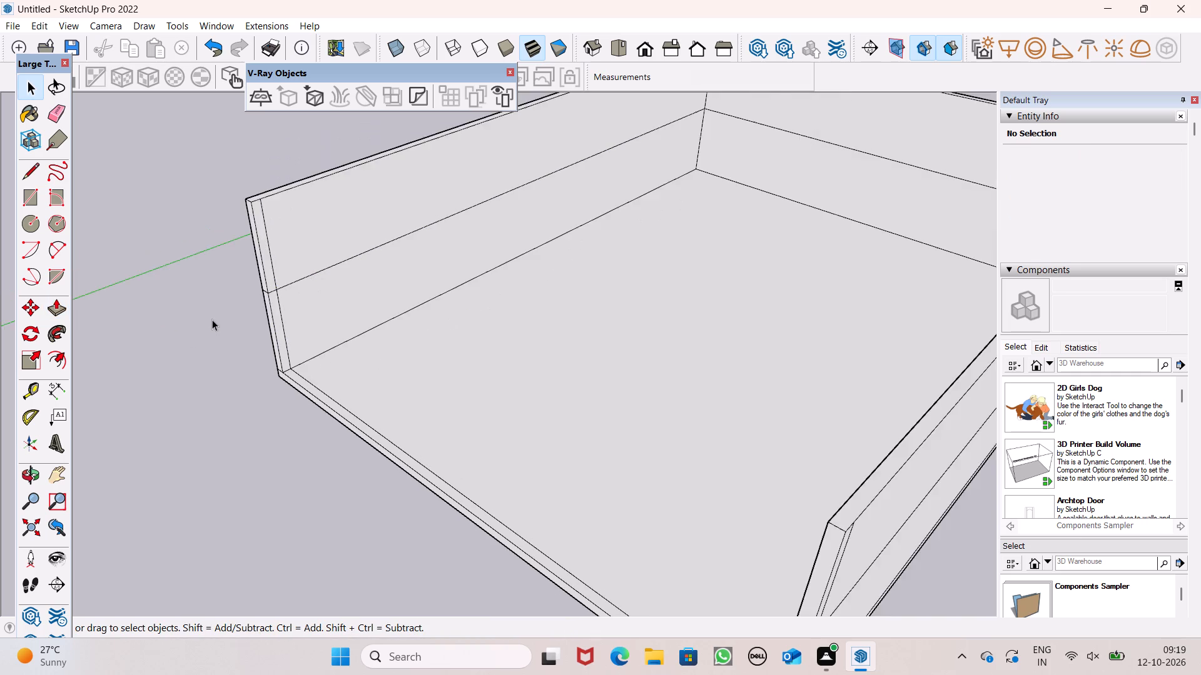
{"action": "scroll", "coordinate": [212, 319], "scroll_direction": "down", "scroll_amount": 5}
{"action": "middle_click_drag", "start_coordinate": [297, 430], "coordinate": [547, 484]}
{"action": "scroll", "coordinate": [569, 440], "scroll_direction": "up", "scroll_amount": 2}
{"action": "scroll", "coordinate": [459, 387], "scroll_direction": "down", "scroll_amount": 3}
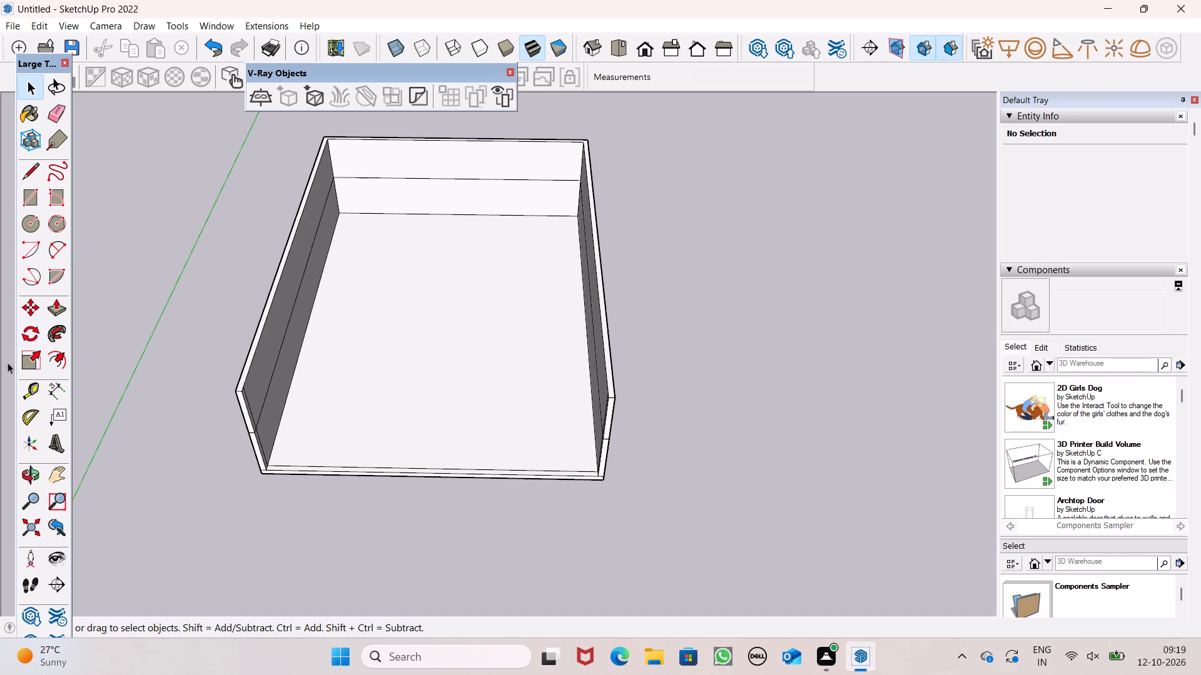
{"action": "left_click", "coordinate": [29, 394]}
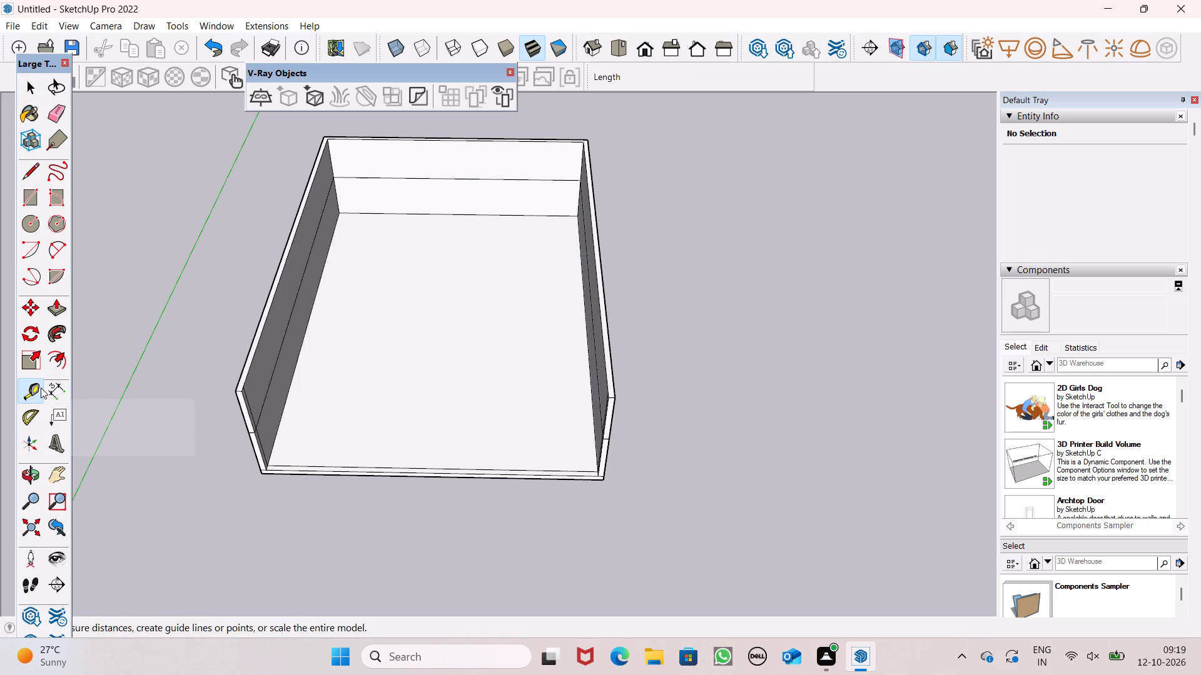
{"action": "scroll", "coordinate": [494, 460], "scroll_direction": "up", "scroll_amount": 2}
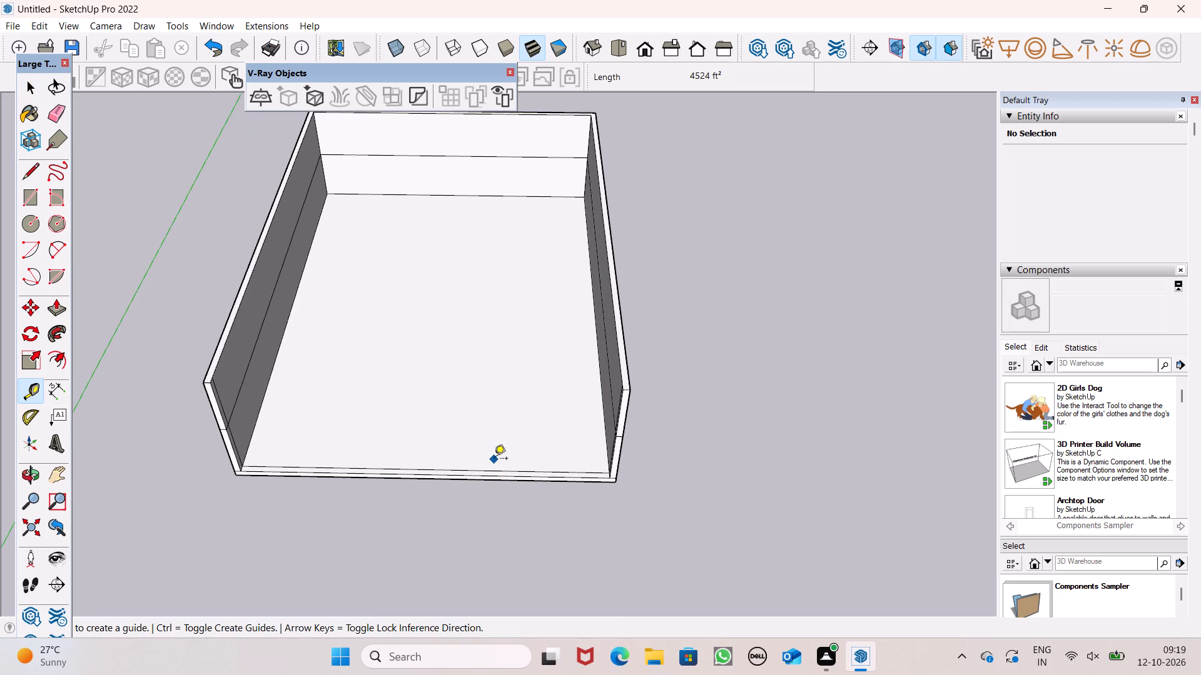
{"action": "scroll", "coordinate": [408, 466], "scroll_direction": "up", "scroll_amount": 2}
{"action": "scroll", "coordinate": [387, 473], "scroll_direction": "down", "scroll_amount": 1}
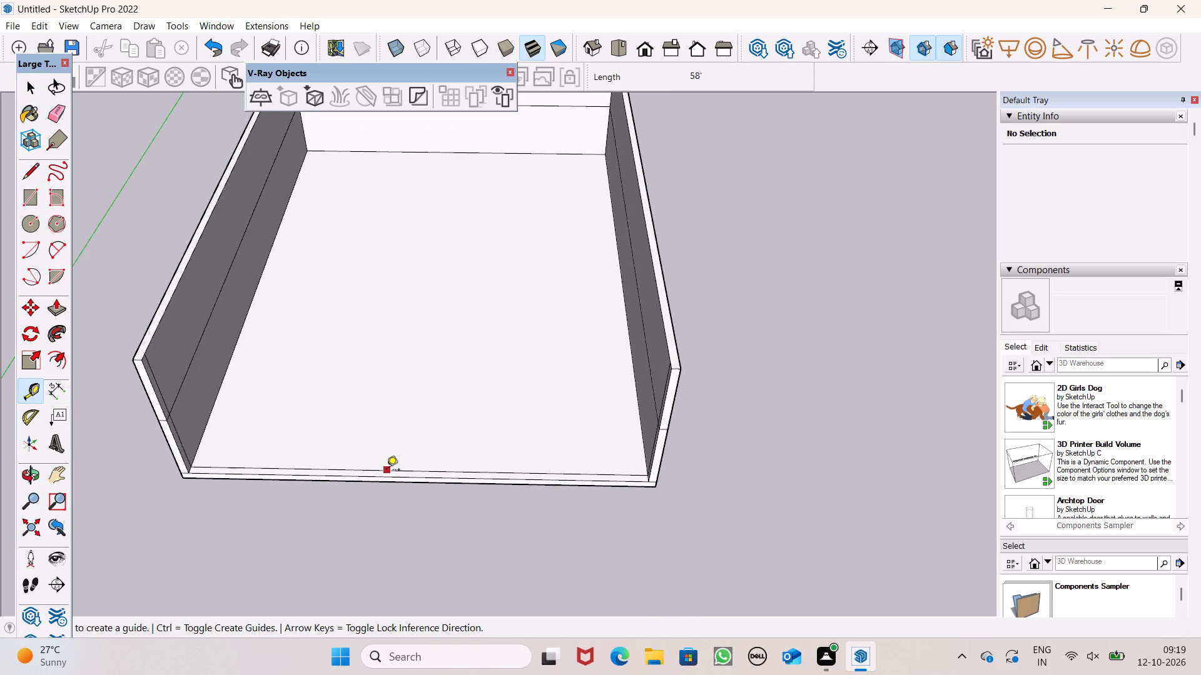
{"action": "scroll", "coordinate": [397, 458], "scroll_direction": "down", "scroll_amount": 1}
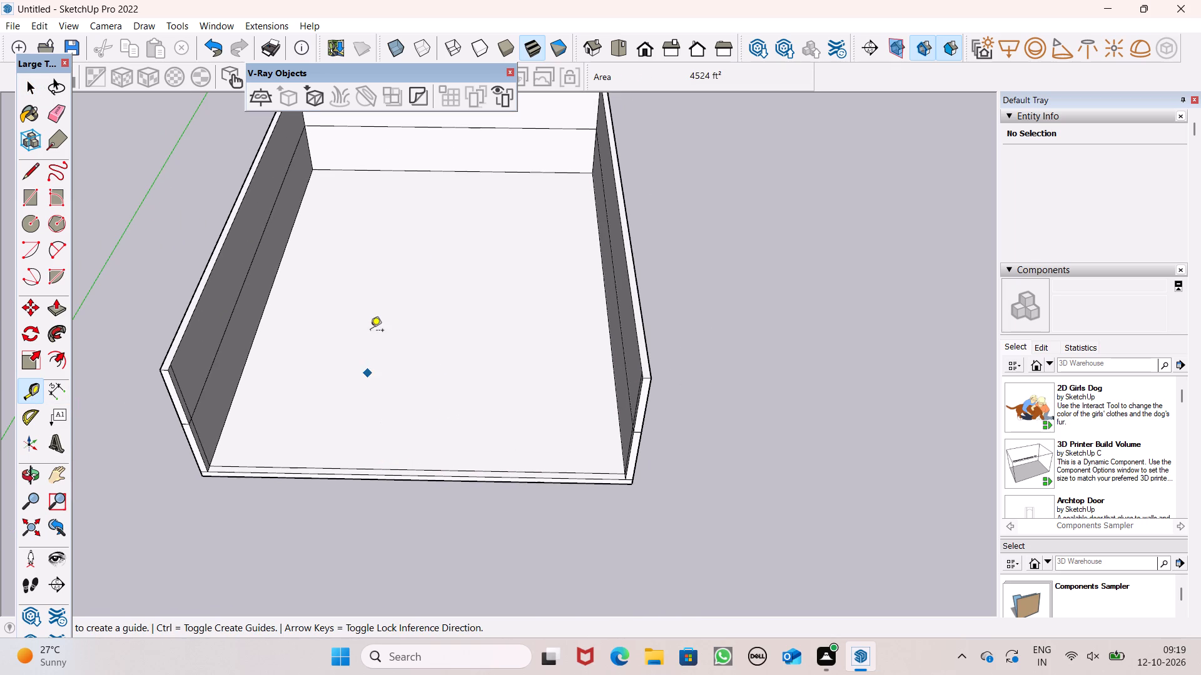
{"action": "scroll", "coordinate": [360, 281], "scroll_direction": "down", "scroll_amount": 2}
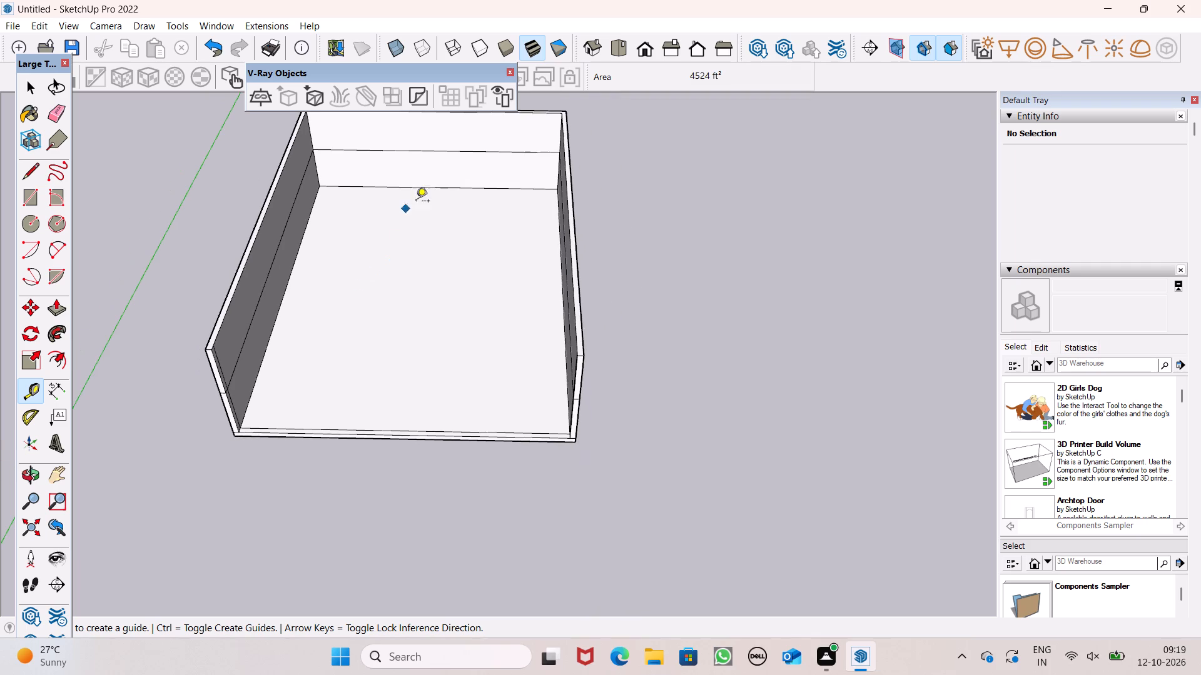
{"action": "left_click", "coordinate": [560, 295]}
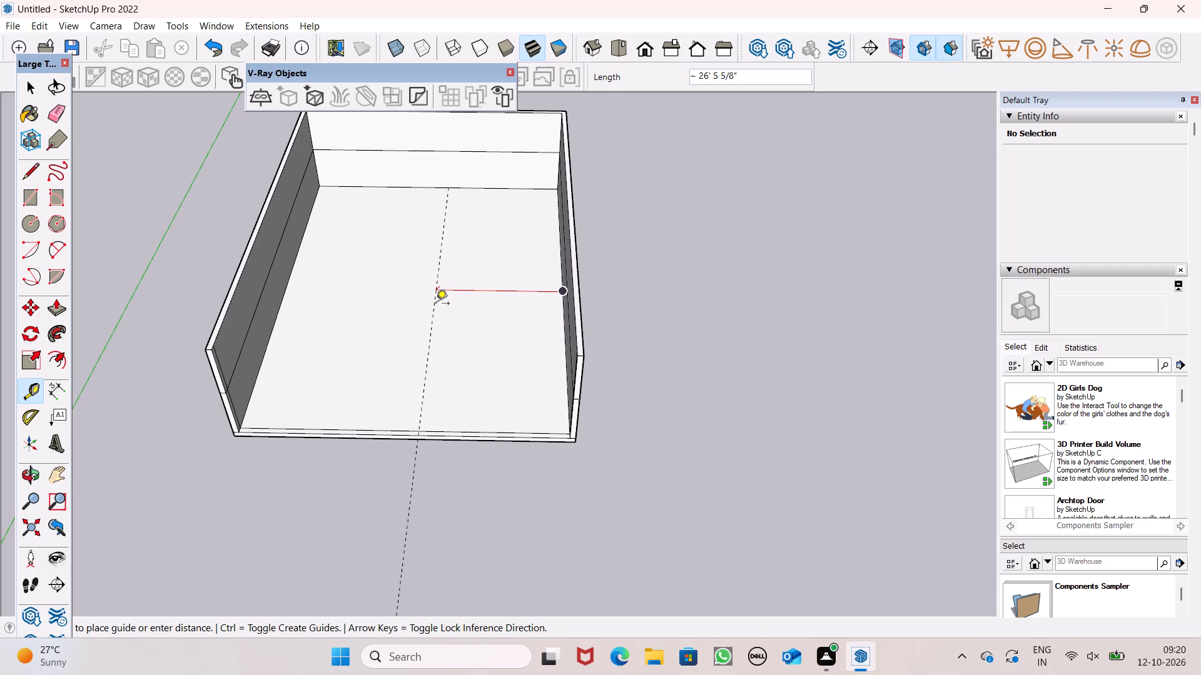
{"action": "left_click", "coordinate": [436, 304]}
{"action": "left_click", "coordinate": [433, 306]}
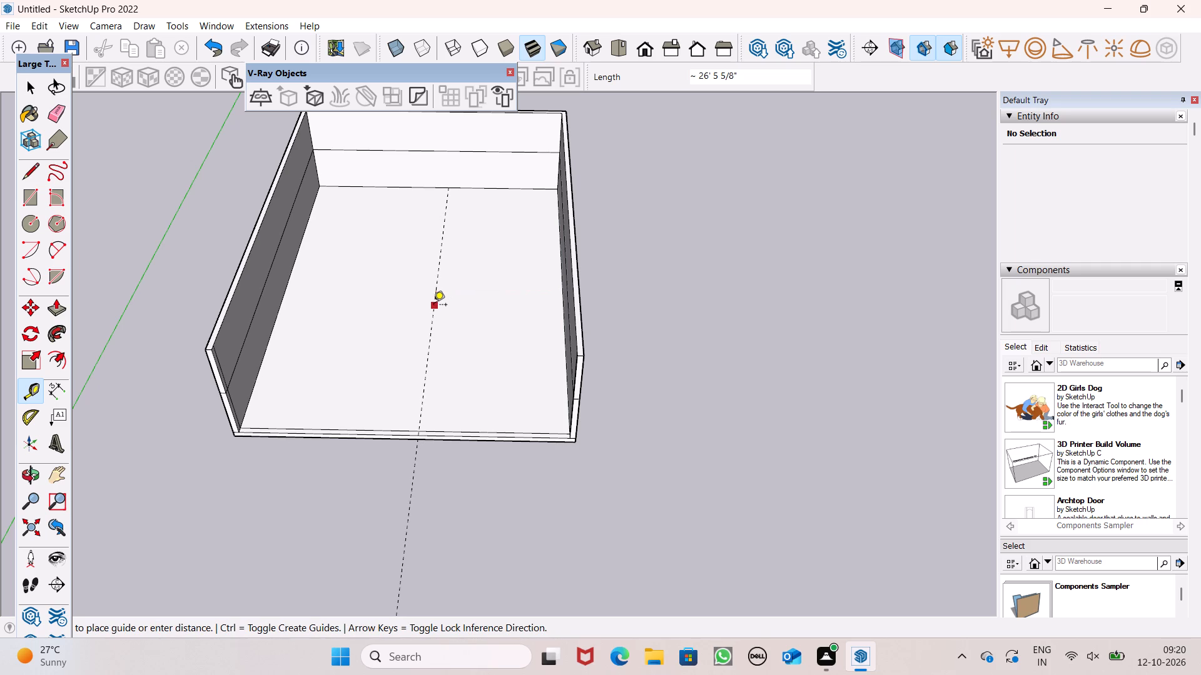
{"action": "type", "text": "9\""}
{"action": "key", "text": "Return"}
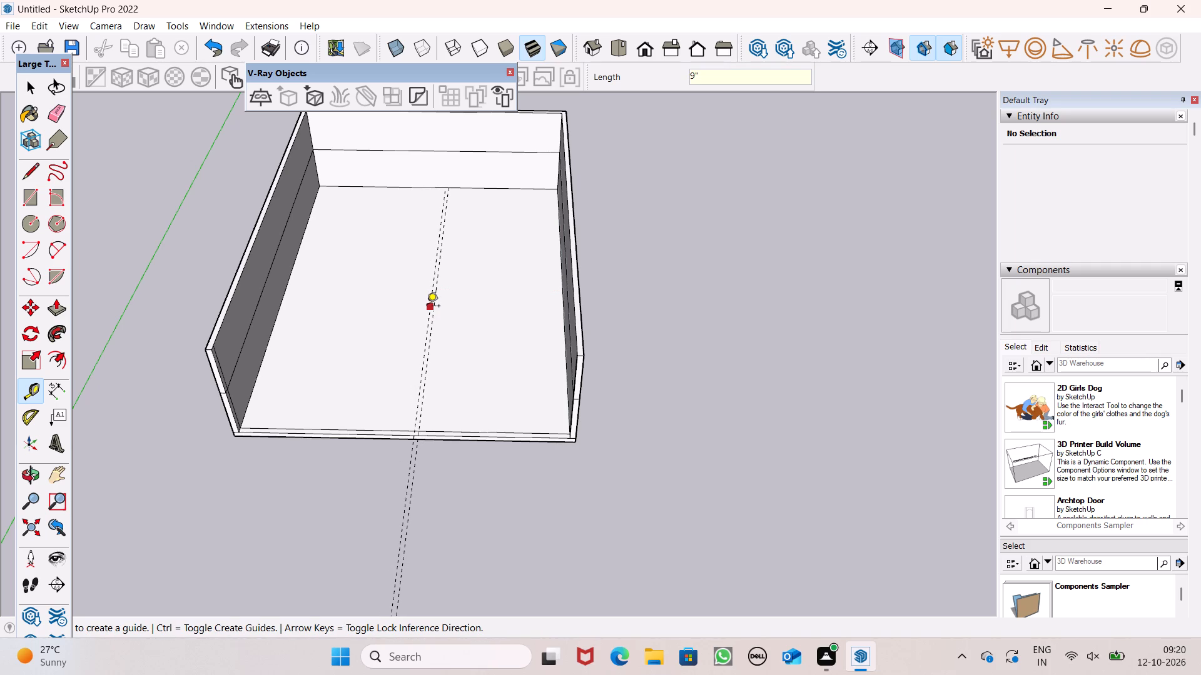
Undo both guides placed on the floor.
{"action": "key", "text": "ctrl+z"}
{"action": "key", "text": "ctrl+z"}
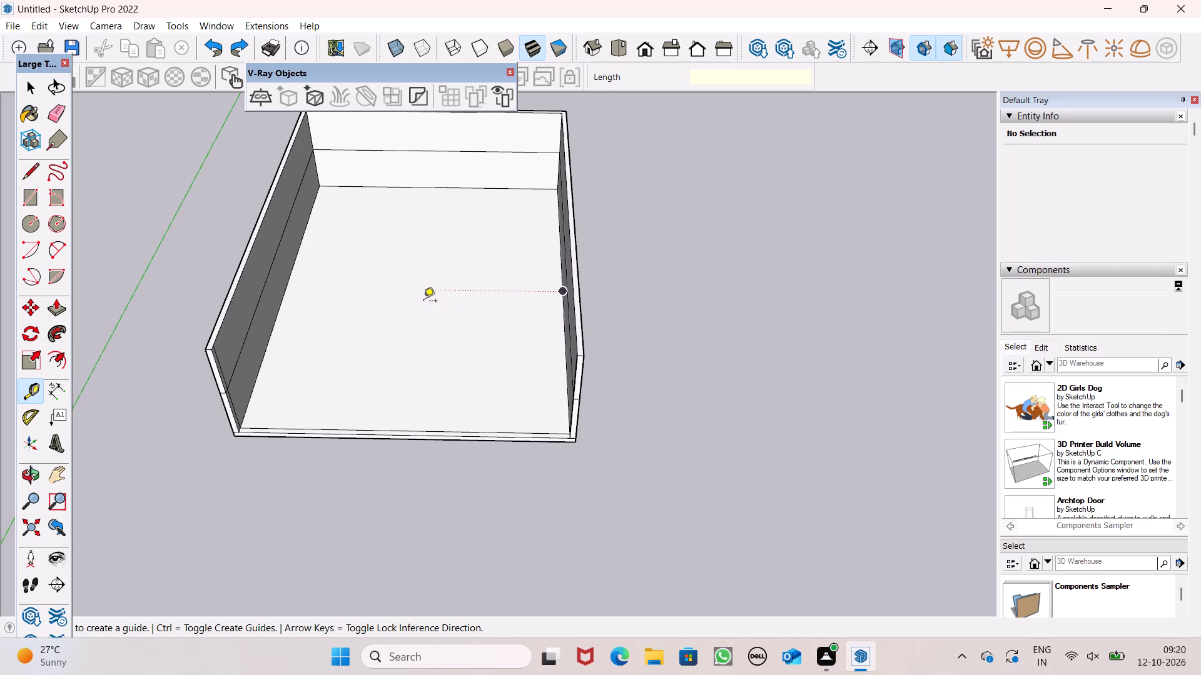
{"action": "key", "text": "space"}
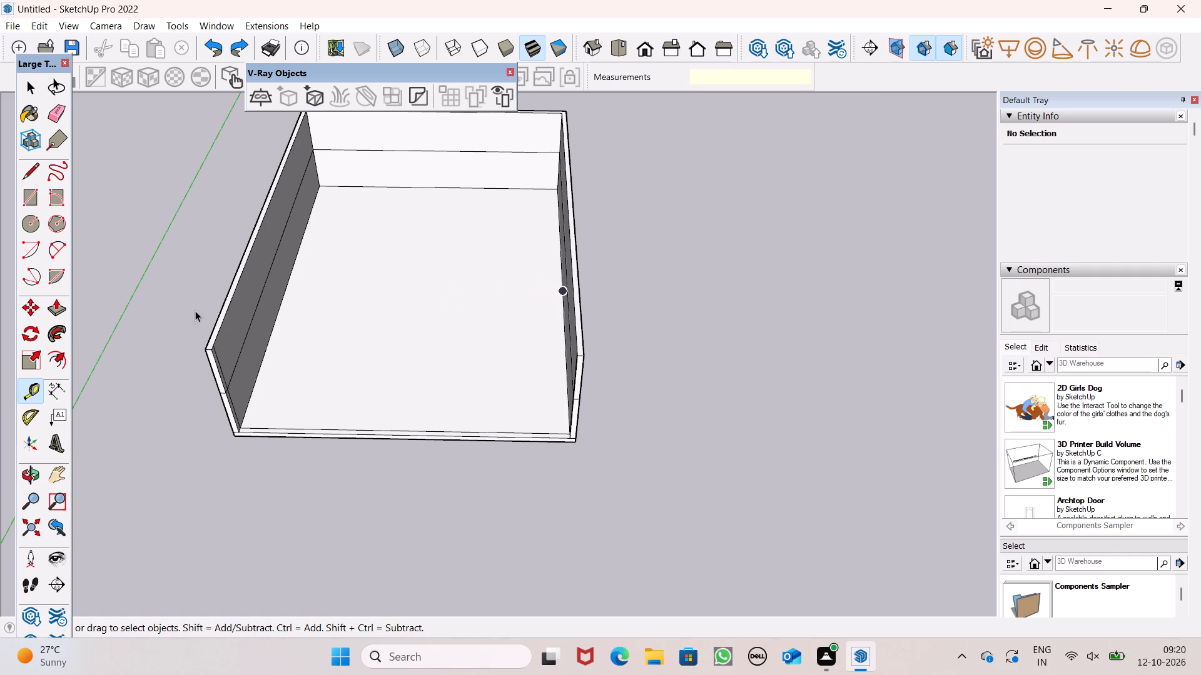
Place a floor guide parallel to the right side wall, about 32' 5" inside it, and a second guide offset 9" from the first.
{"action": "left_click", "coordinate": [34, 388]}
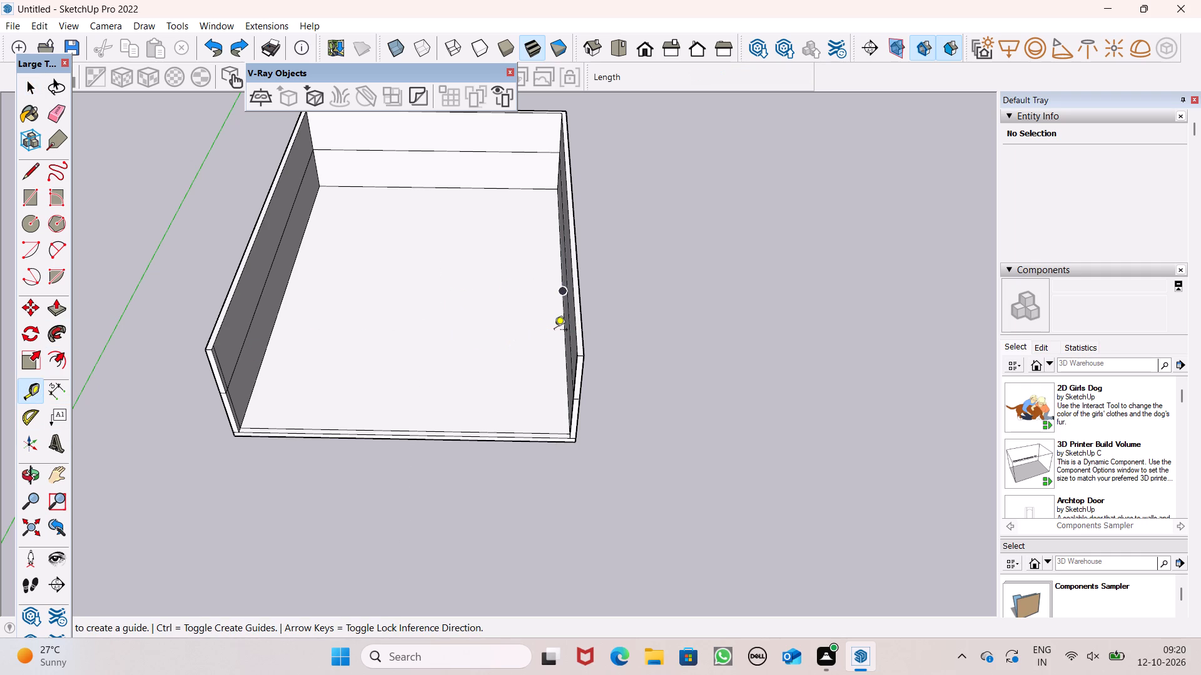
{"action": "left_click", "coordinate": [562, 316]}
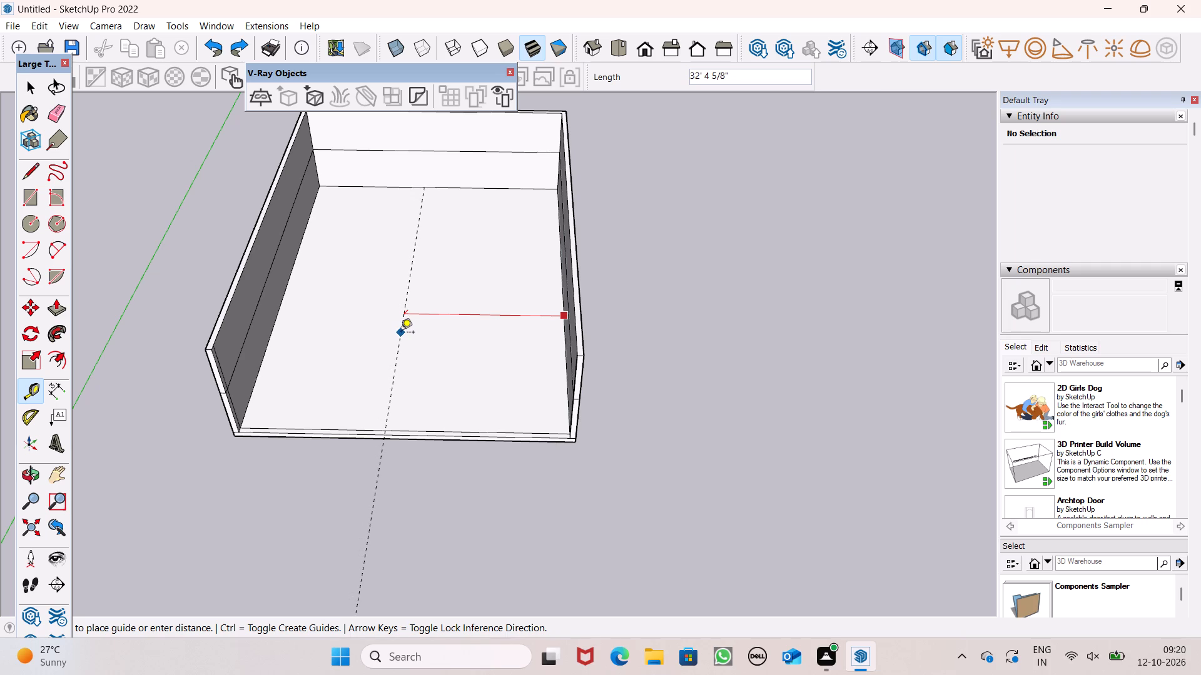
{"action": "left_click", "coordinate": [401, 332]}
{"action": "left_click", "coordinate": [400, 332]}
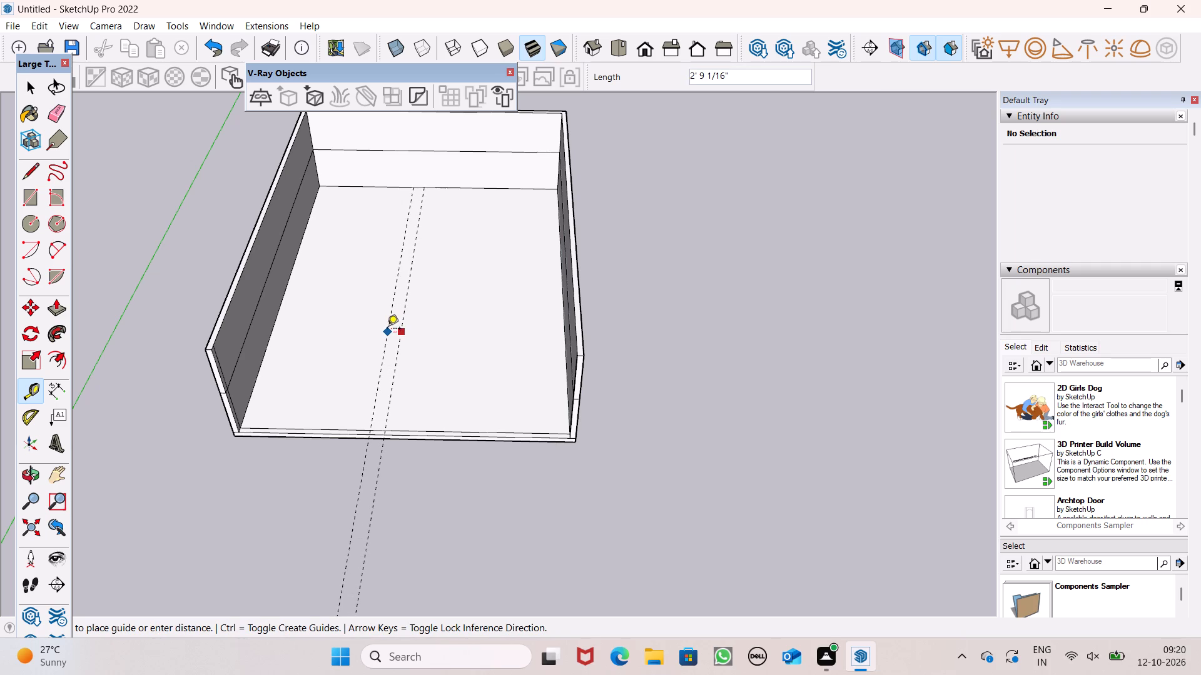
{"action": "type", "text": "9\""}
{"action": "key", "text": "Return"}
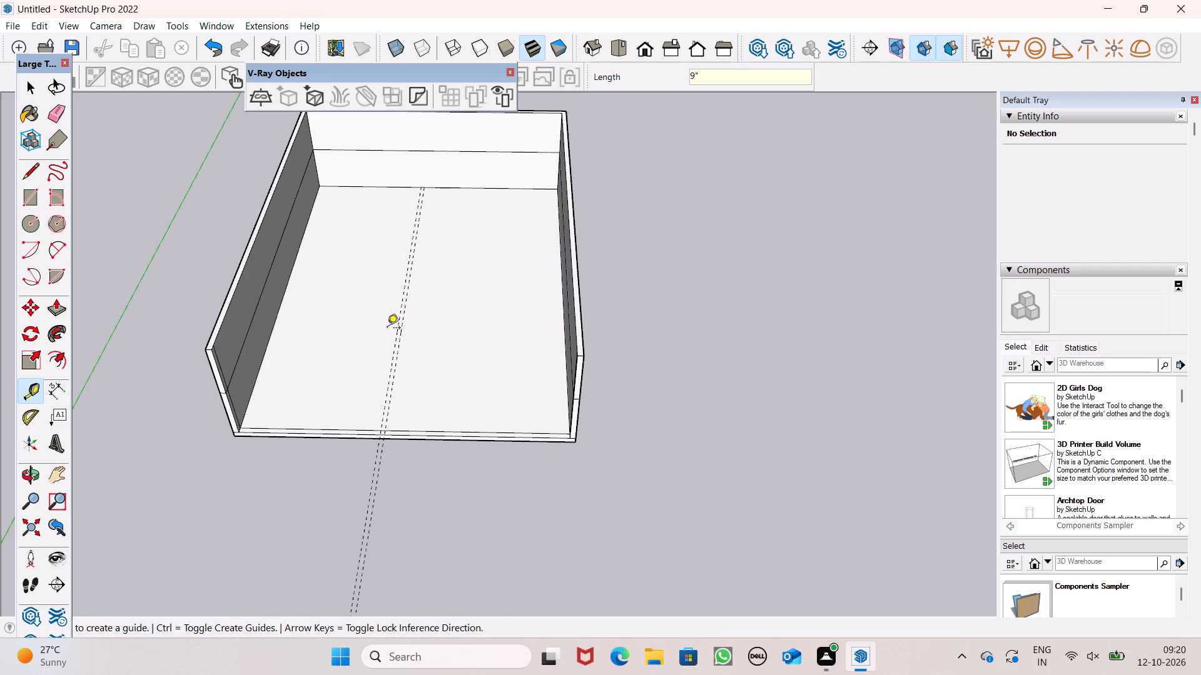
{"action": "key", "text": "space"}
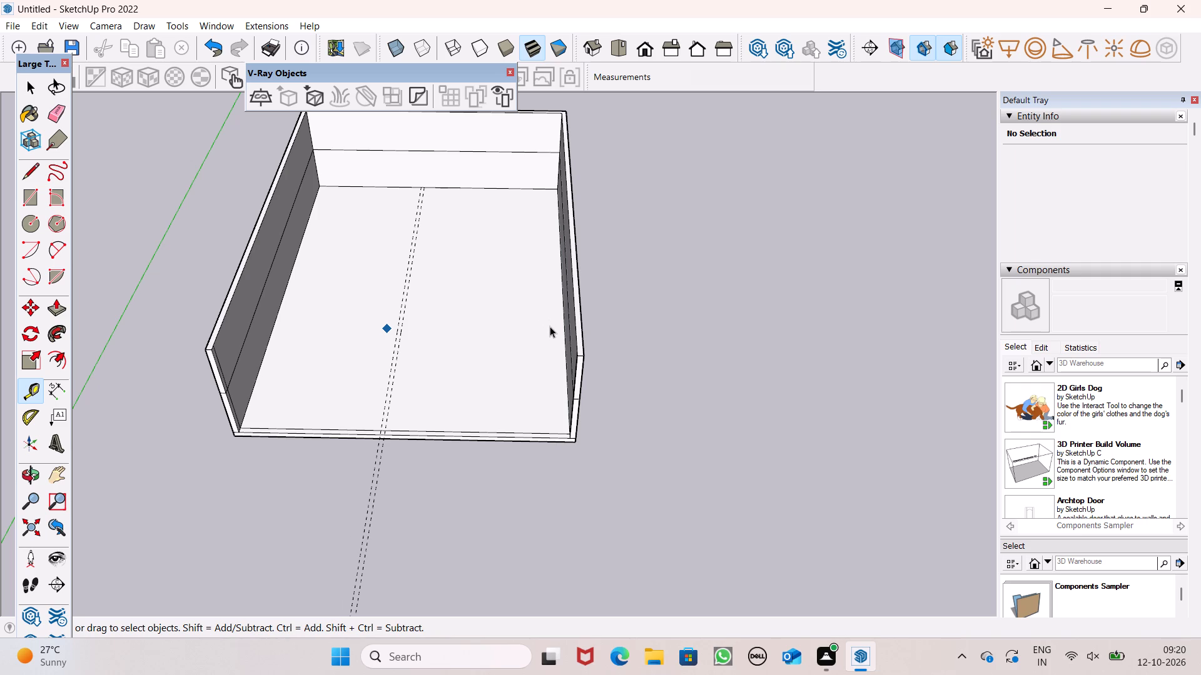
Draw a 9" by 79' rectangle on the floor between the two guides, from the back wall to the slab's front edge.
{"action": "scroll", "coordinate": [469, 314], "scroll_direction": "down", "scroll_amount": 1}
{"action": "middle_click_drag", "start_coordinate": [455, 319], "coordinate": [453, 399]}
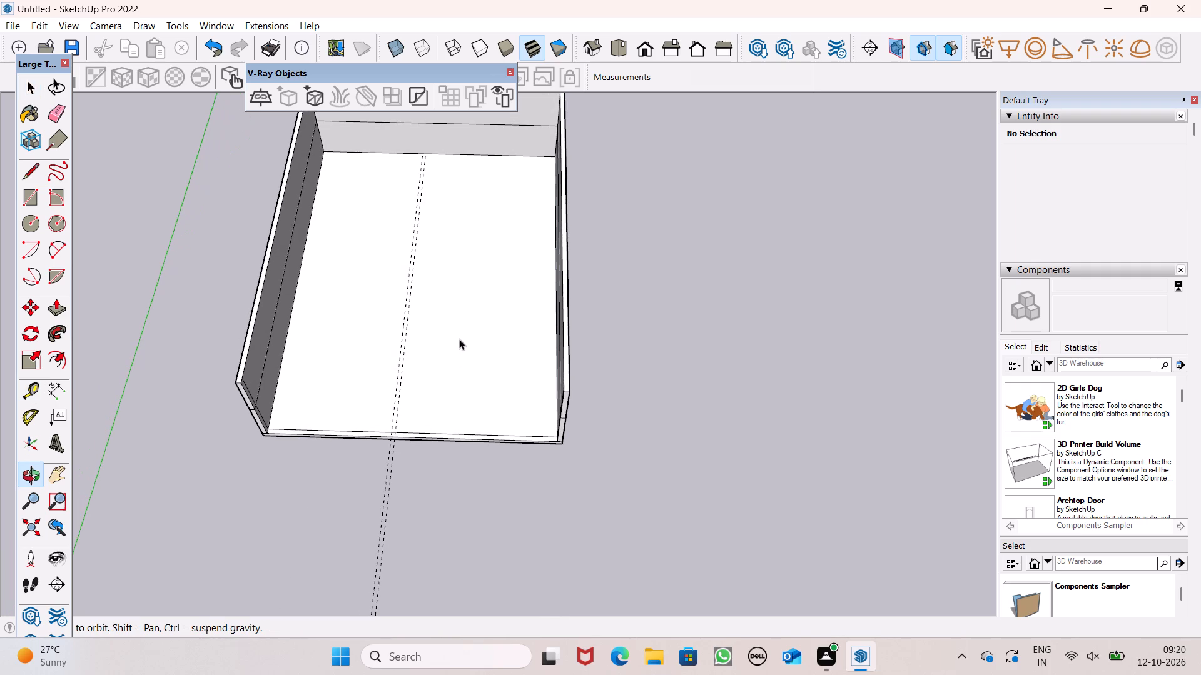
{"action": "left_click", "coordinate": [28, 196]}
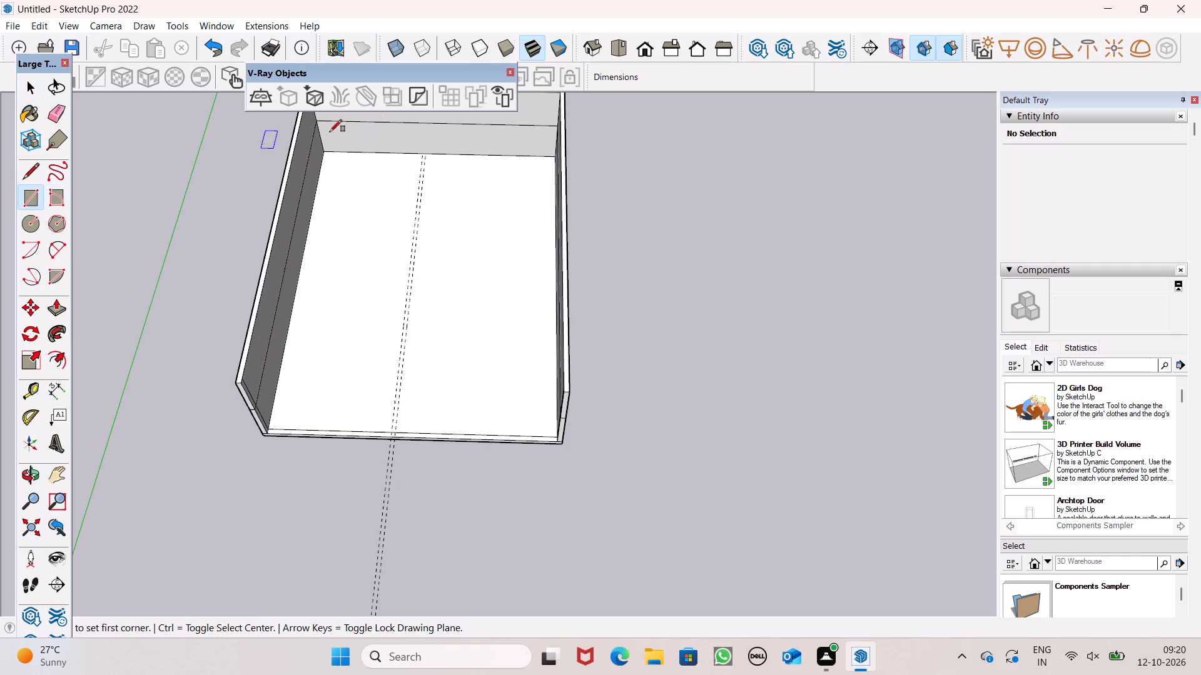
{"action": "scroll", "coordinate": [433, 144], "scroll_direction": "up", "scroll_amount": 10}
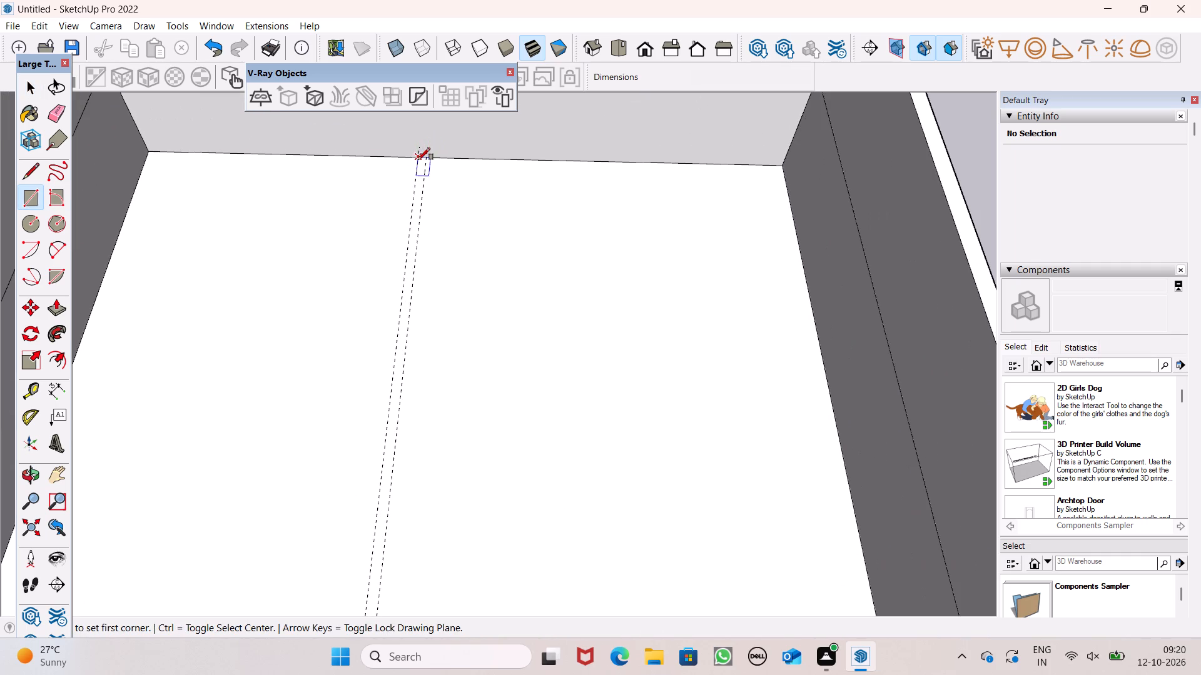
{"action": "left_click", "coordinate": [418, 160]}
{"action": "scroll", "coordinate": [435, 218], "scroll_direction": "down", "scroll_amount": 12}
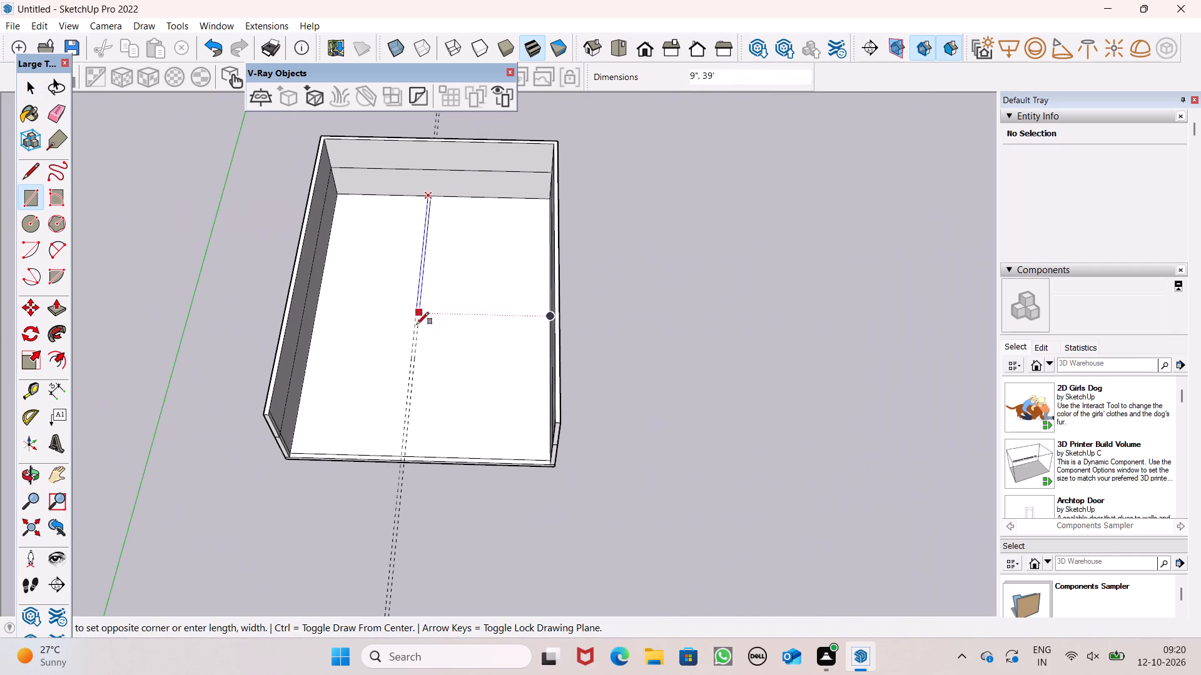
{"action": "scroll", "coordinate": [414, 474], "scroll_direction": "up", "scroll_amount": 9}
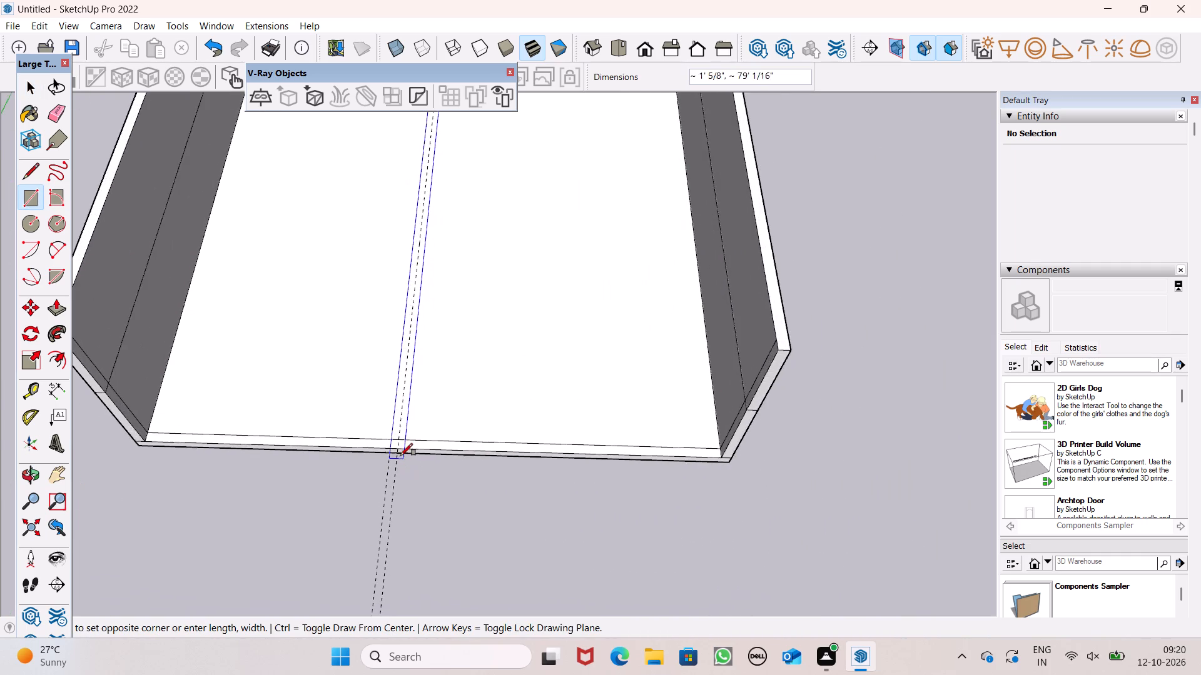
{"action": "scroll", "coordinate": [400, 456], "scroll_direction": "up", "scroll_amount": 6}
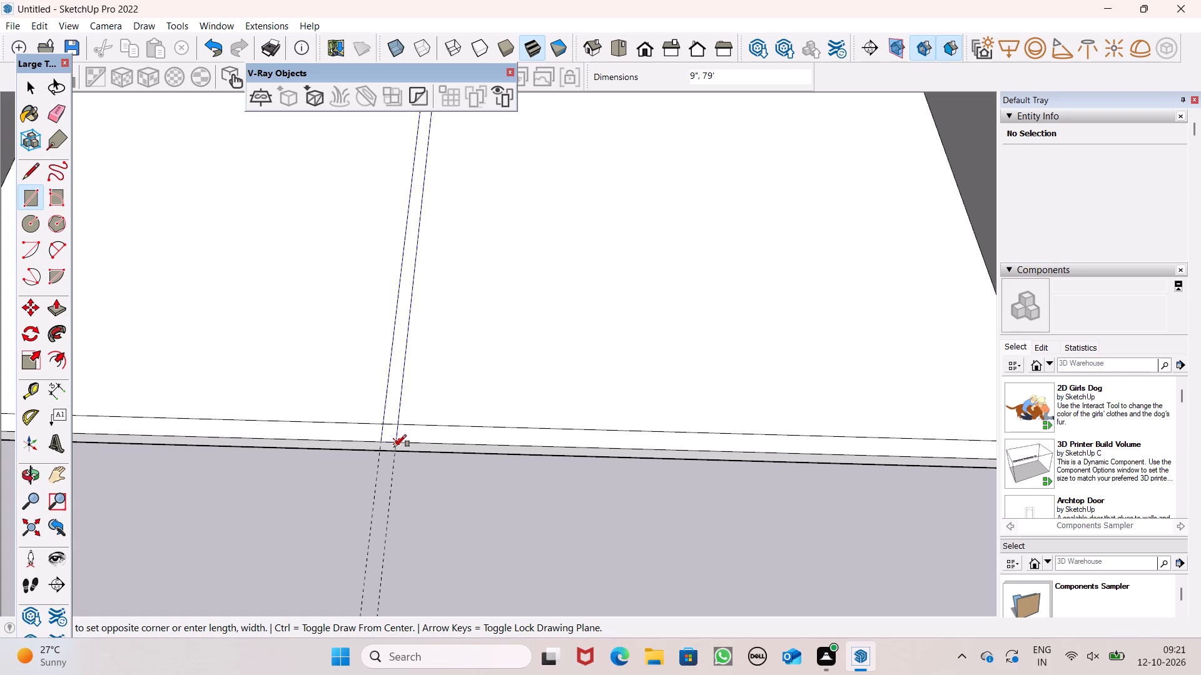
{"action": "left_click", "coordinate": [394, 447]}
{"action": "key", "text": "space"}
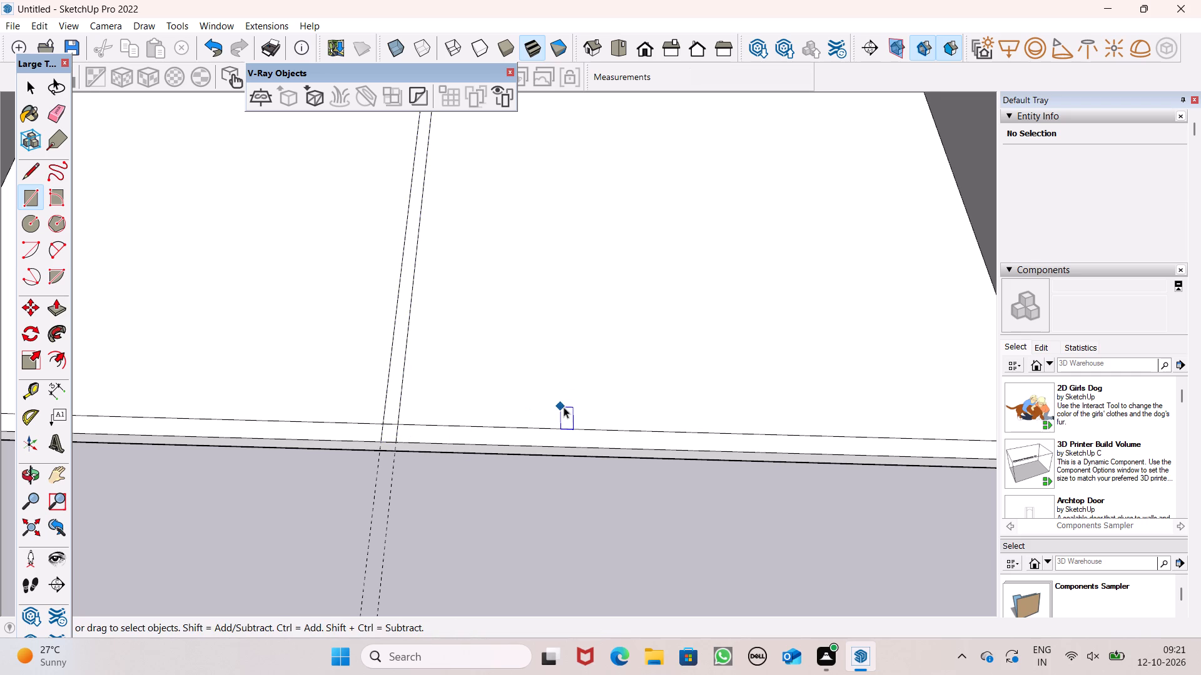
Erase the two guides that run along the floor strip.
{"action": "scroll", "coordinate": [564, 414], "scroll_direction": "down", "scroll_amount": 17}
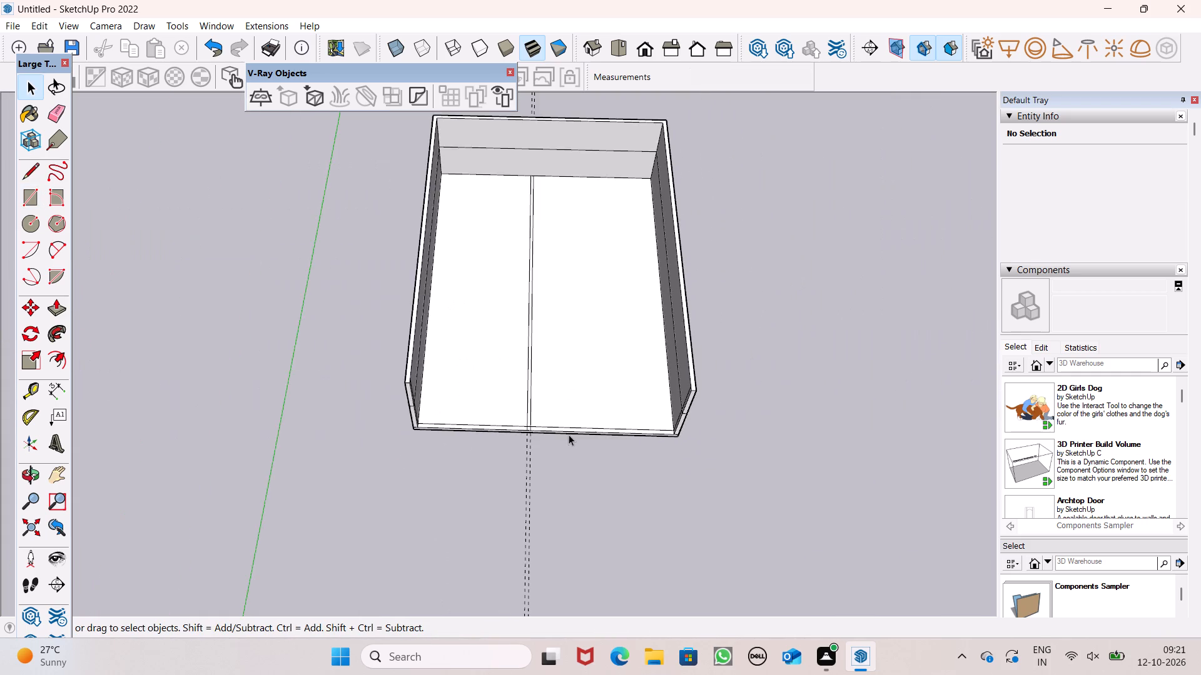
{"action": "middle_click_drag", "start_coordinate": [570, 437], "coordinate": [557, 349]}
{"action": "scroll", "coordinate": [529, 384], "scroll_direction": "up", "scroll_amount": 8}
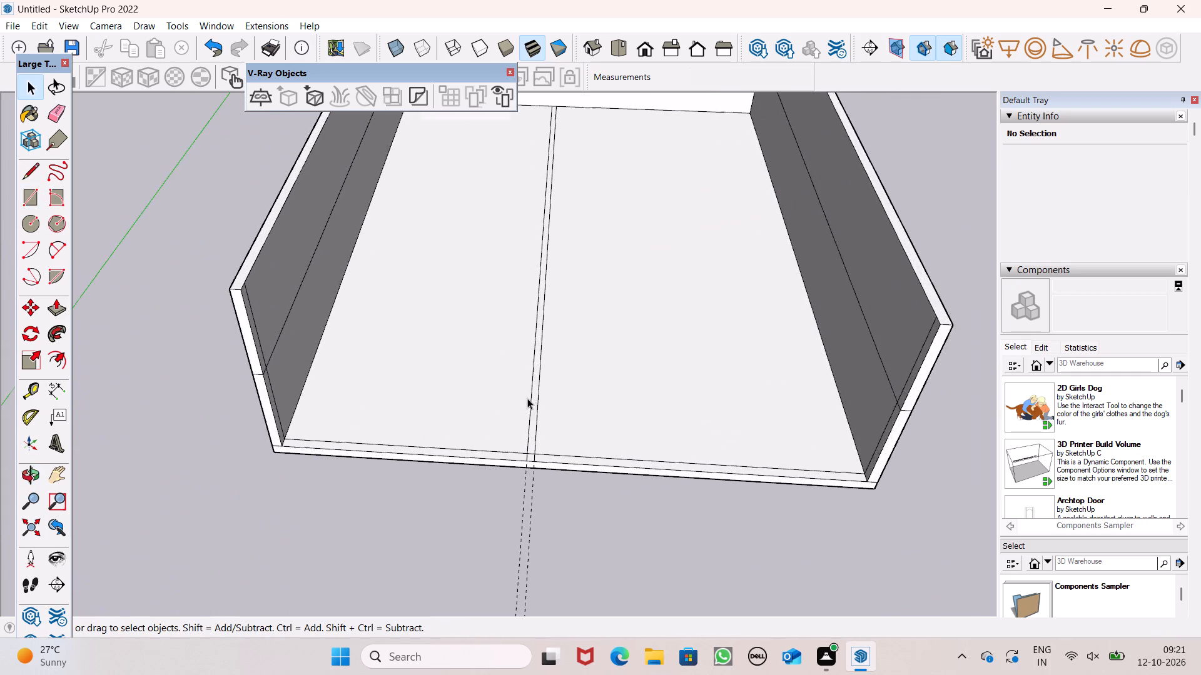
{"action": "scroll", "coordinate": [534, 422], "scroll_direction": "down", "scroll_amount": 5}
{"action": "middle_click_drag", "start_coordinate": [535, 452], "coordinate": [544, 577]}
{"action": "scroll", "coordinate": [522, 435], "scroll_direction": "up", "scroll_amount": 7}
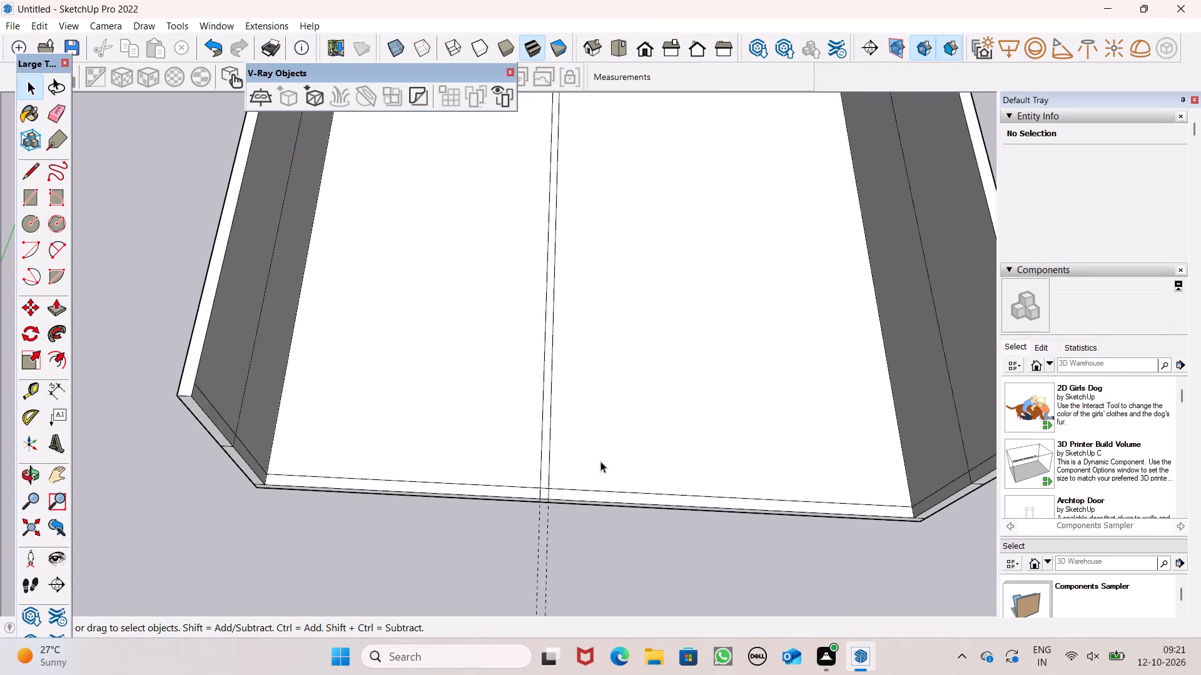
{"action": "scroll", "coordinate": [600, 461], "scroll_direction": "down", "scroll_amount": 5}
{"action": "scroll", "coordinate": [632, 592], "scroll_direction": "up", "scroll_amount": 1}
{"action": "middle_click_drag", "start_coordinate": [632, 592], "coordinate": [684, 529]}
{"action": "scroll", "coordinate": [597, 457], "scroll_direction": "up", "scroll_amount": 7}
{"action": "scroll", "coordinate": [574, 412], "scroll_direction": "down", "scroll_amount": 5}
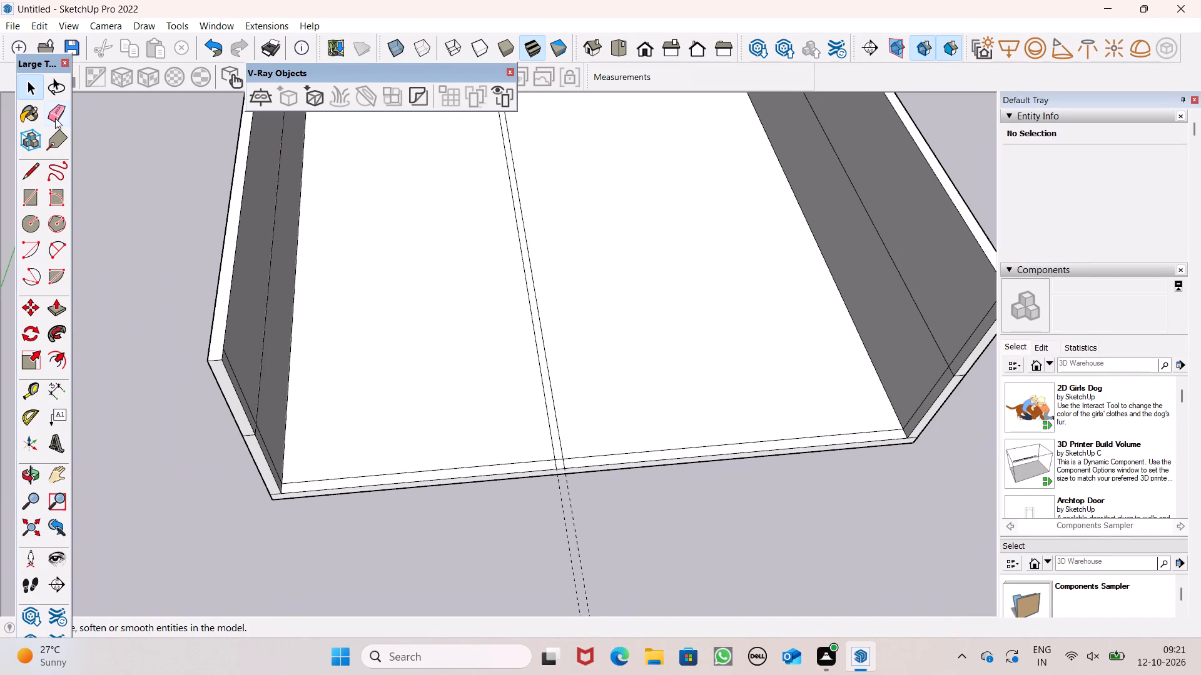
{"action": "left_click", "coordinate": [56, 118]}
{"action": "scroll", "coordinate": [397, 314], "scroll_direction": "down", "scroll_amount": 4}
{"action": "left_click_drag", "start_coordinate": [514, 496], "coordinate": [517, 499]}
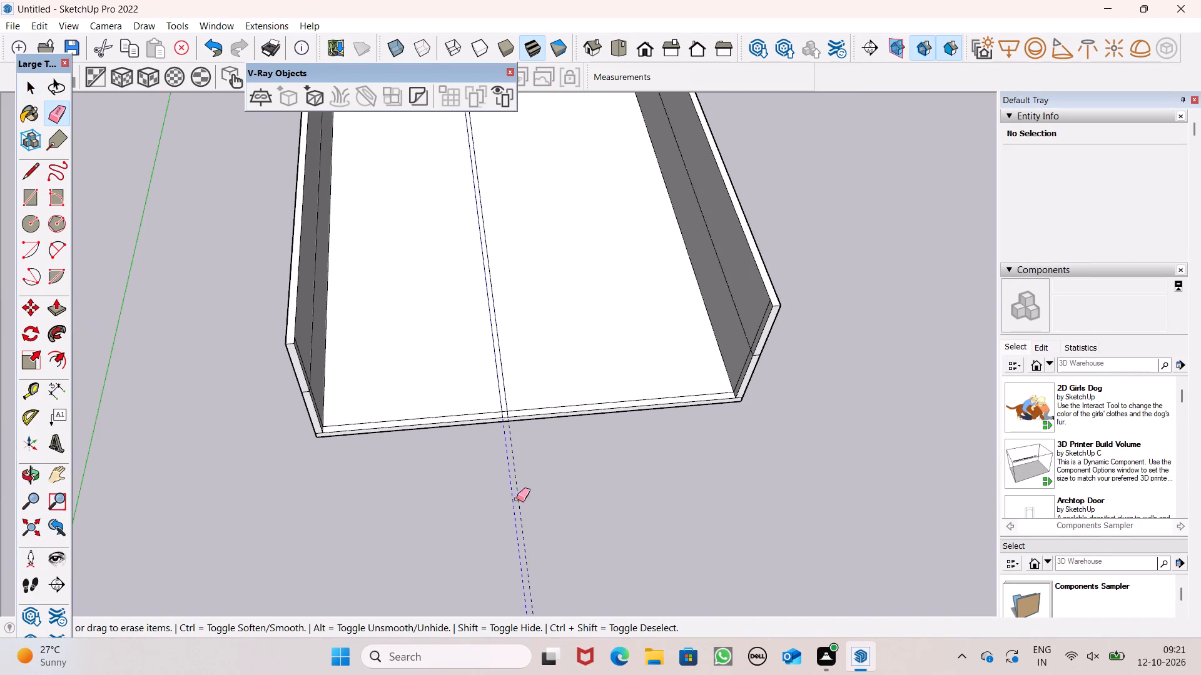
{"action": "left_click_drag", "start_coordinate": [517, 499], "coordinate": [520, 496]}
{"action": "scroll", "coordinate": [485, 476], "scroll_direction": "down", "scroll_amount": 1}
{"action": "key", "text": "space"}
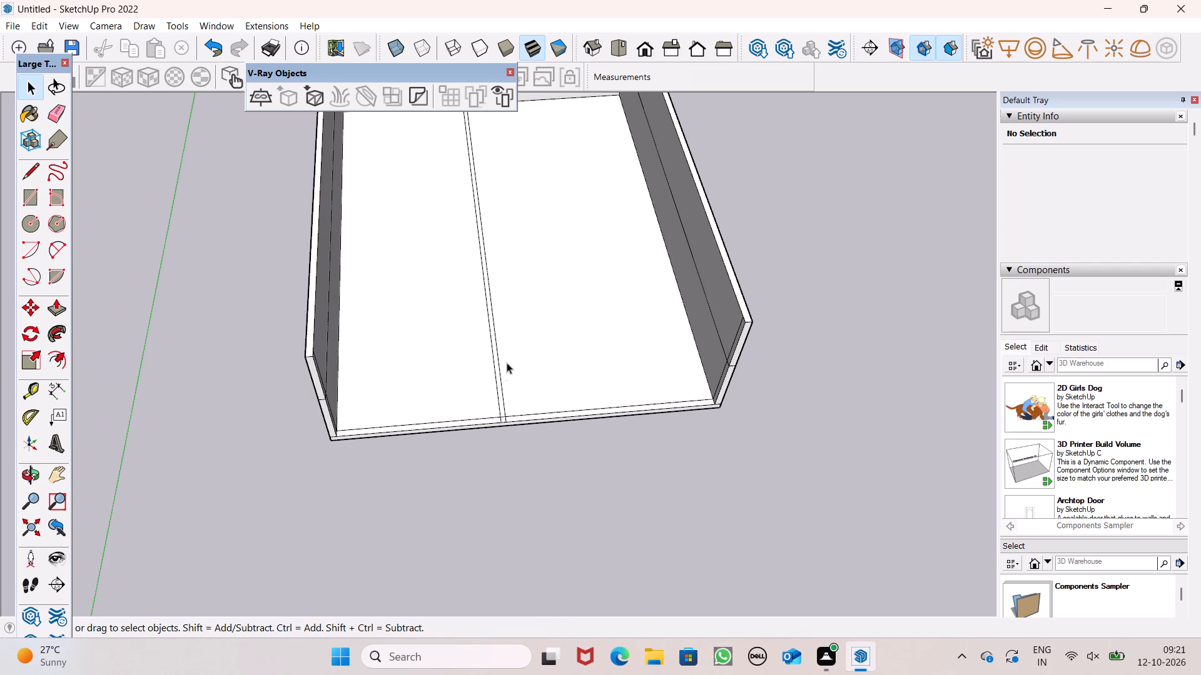
Examine the partition strip on the floor and the surrounding two-storey walls from above and from the front.
{"action": "scroll", "coordinate": [512, 445], "scroll_direction": "down", "scroll_amount": 5}
{"action": "scroll", "coordinate": [611, 327], "scroll_direction": "up", "scroll_amount": 7}
{"action": "scroll", "coordinate": [611, 327], "scroll_direction": "down", "scroll_amount": 4}
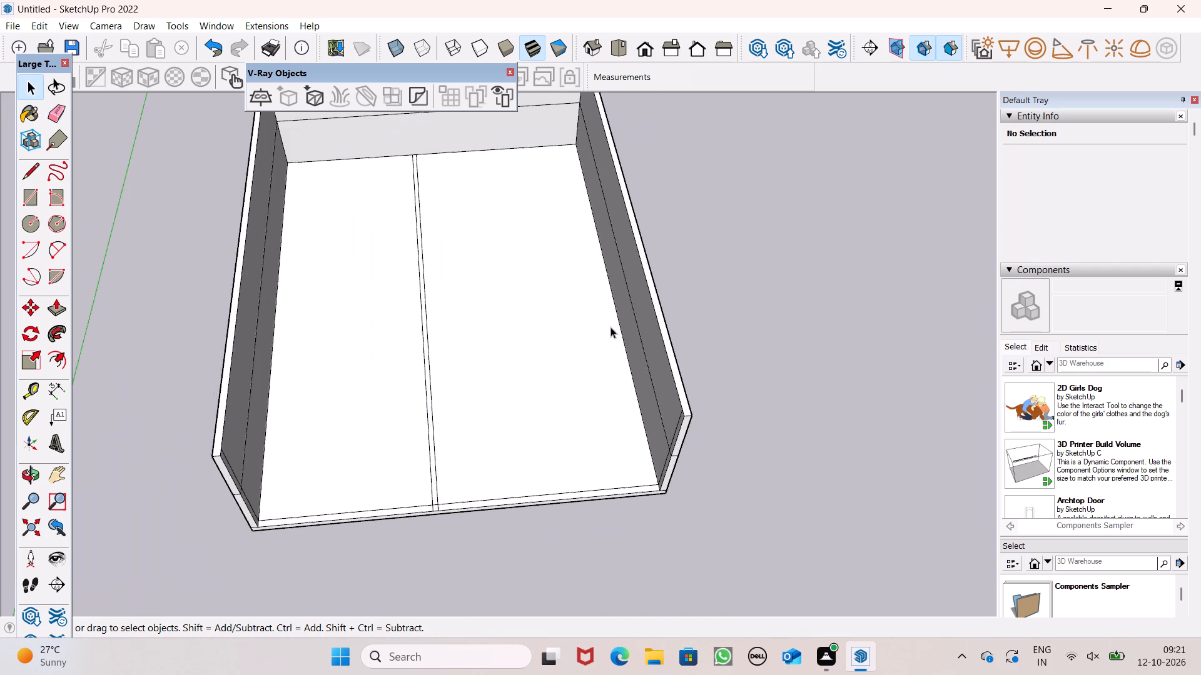
{"action": "middle_click_drag", "start_coordinate": [526, 424], "coordinate": [471, 334]}
{"action": "scroll", "coordinate": [489, 226], "scroll_direction": "up", "scroll_amount": 4}
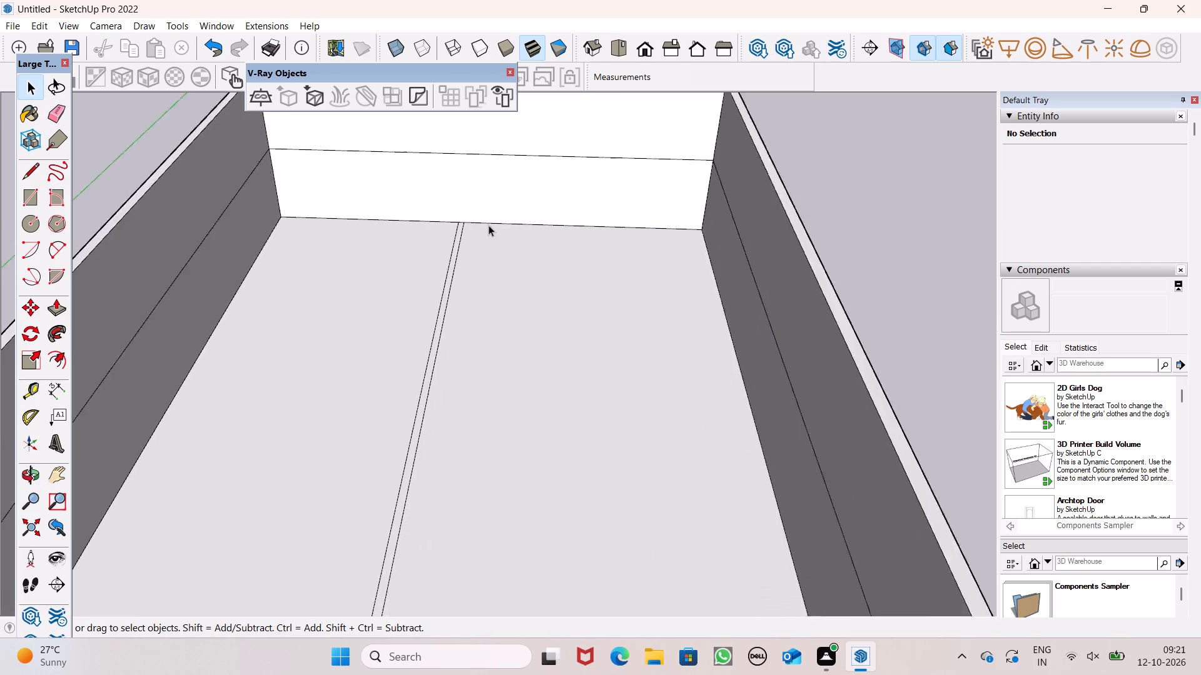
{"action": "scroll", "coordinate": [489, 225], "scroll_direction": "up", "scroll_amount": 2}
{"action": "scroll", "coordinate": [489, 225], "scroll_direction": "down", "scroll_amount": 7}
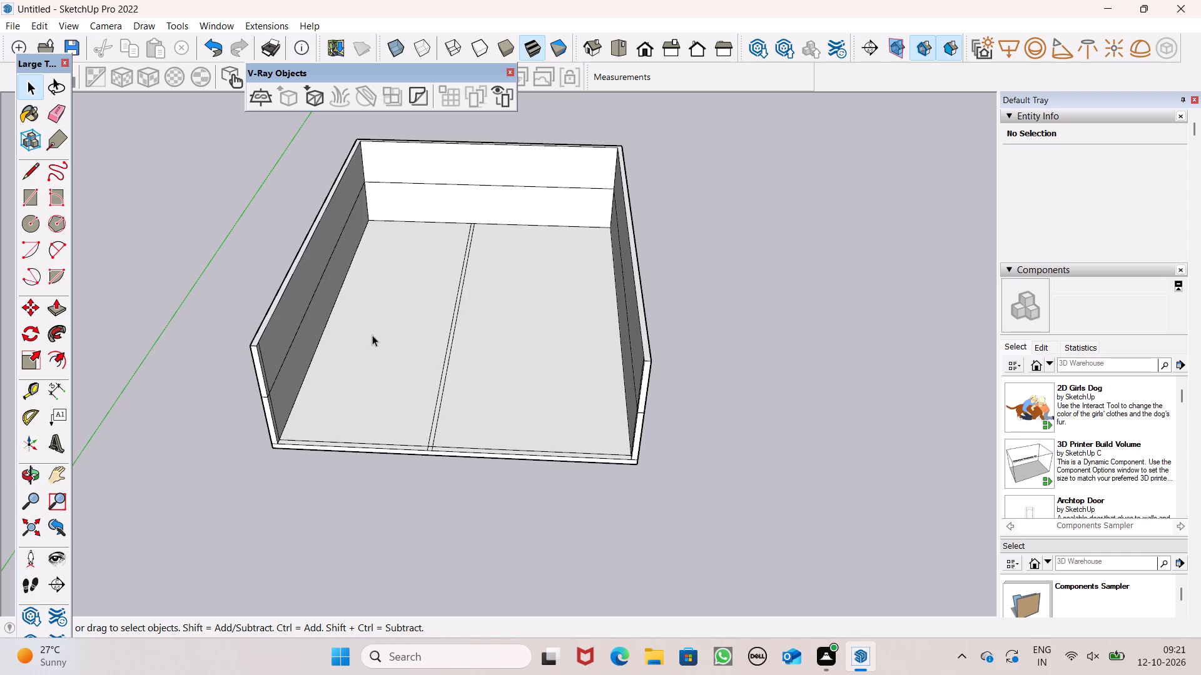
{"action": "scroll", "coordinate": [350, 347], "scroll_direction": "up", "scroll_amount": 2}
{"action": "middle_click_drag", "start_coordinate": [371, 376], "coordinate": [361, 332]}
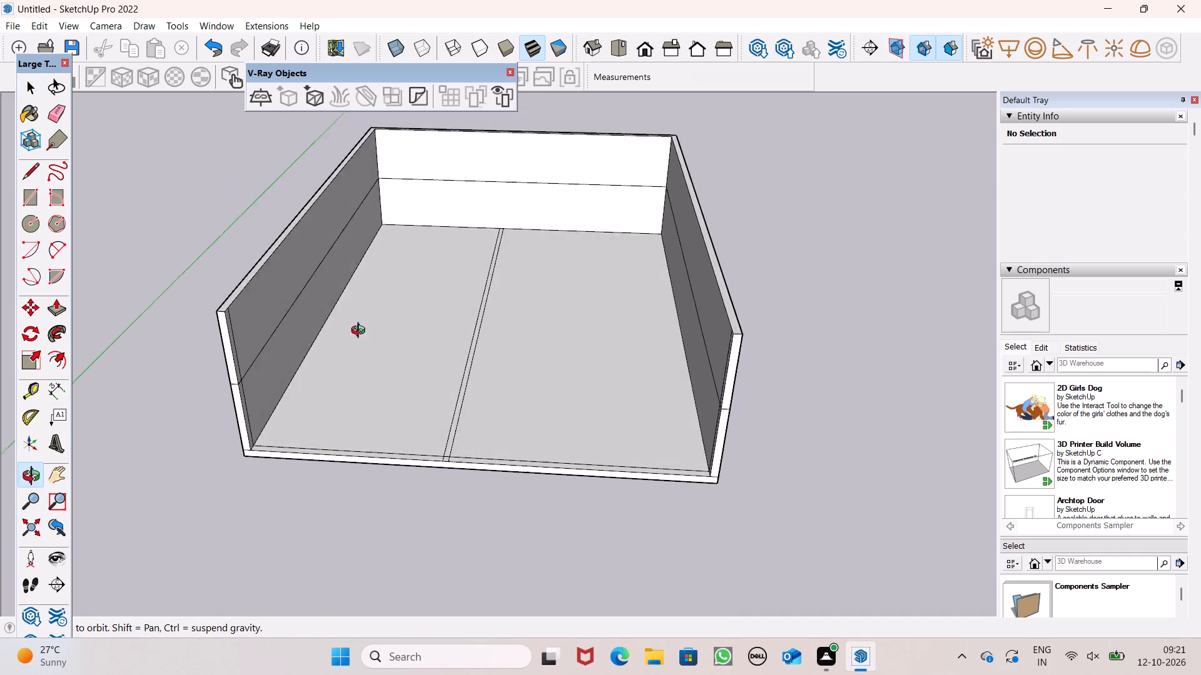
{"action": "middle_click_drag", "start_coordinate": [361, 332], "coordinate": [355, 304]}
{"action": "scroll", "coordinate": [293, 304], "scroll_direction": "up", "scroll_amount": 3}
{"action": "scroll", "coordinate": [293, 310], "scroll_direction": "down", "scroll_amount": 1}
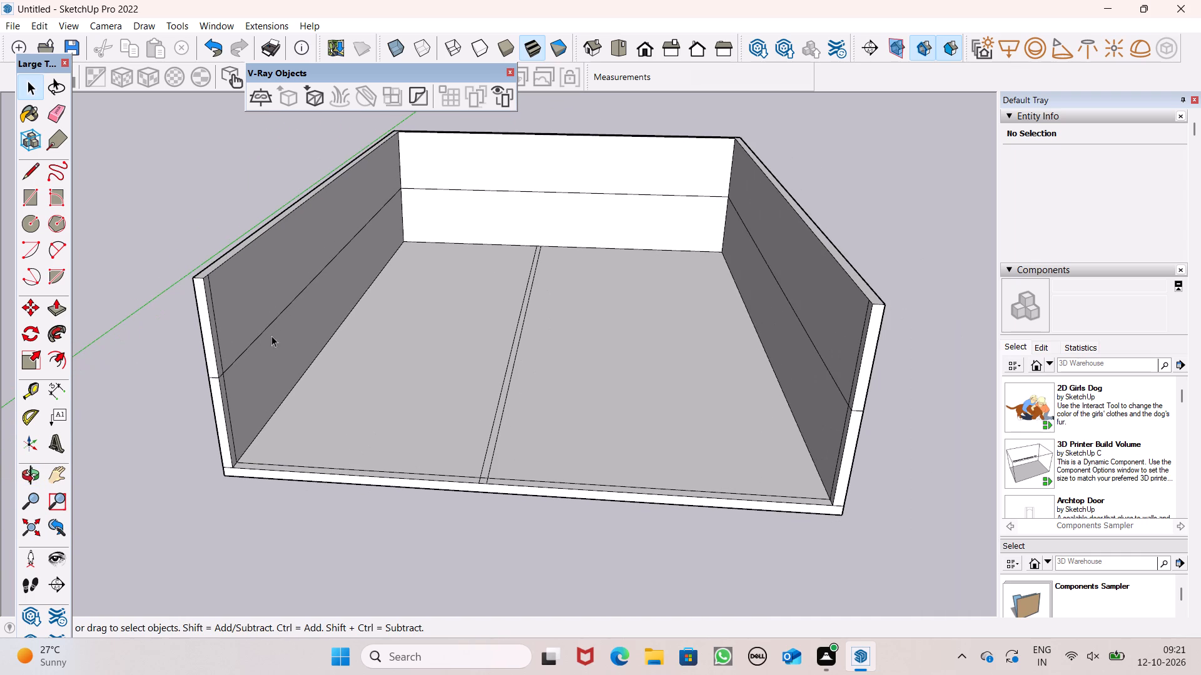
Undo the guide erasure, the floor strip, both guides and the second-storey wall extrusion.
{"action": "key", "text": "ctrl+z"}
{"action": "key", "text": "ctrl+z"}
{"action": "key", "text": "ctrl+z"}
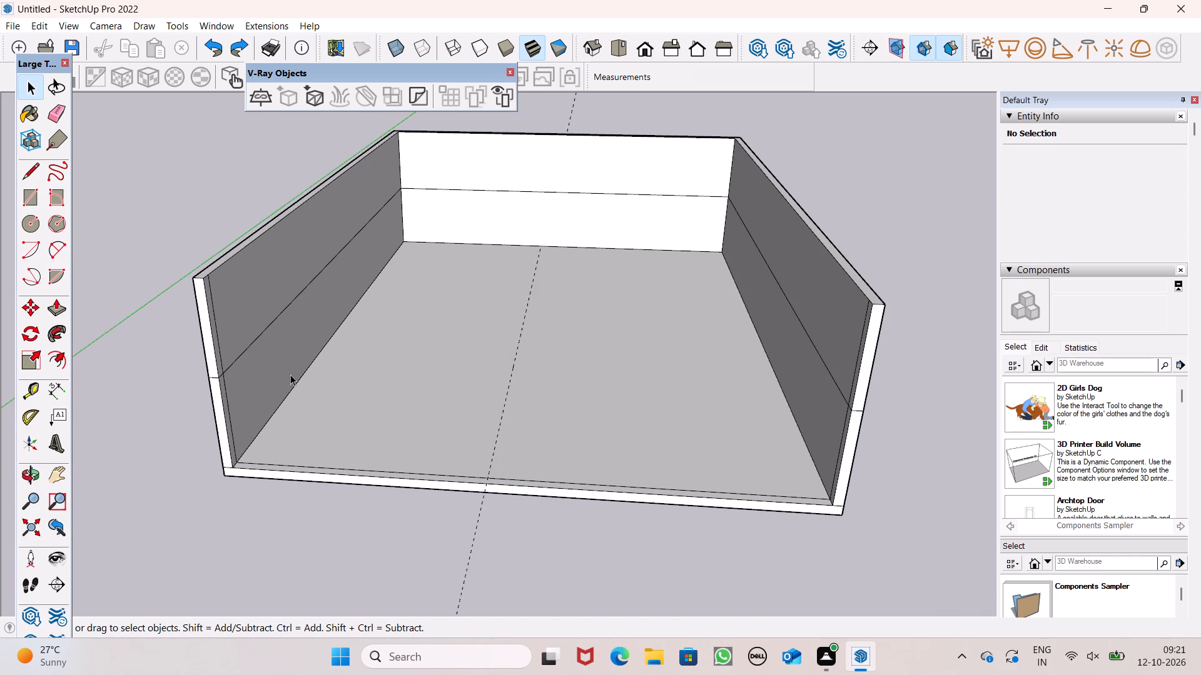
{"action": "key", "text": "ctrl+z"}
{"action": "key", "text": "ctrl+z"}
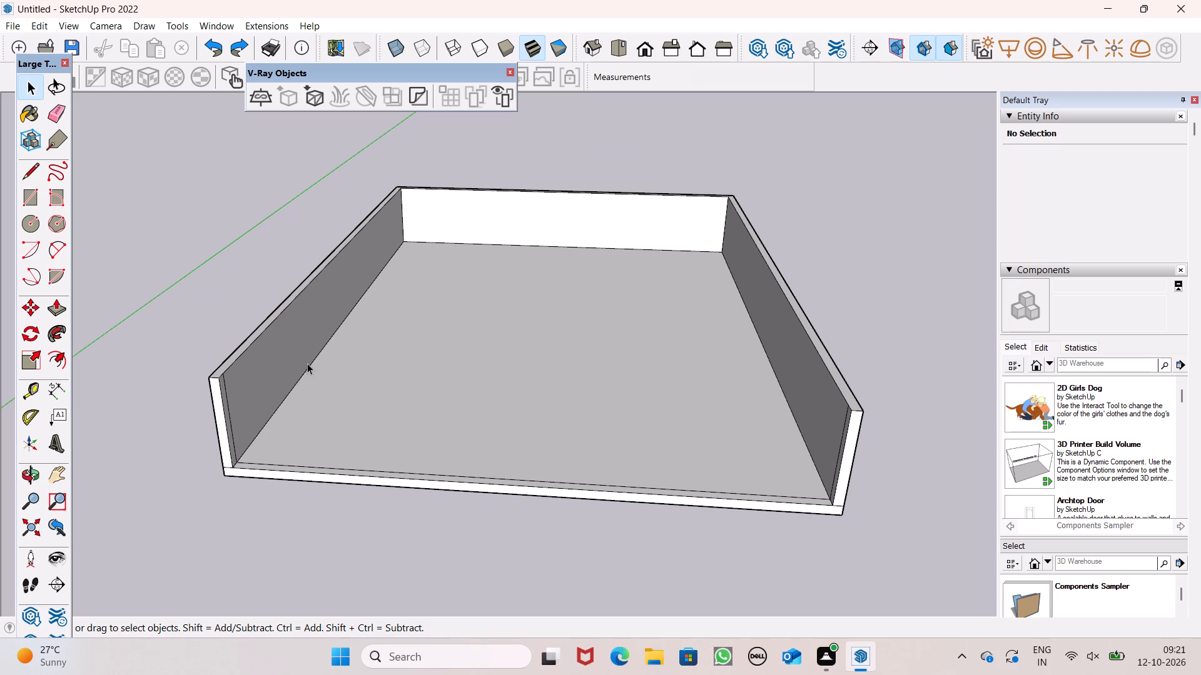
{"action": "key", "text": "space"}
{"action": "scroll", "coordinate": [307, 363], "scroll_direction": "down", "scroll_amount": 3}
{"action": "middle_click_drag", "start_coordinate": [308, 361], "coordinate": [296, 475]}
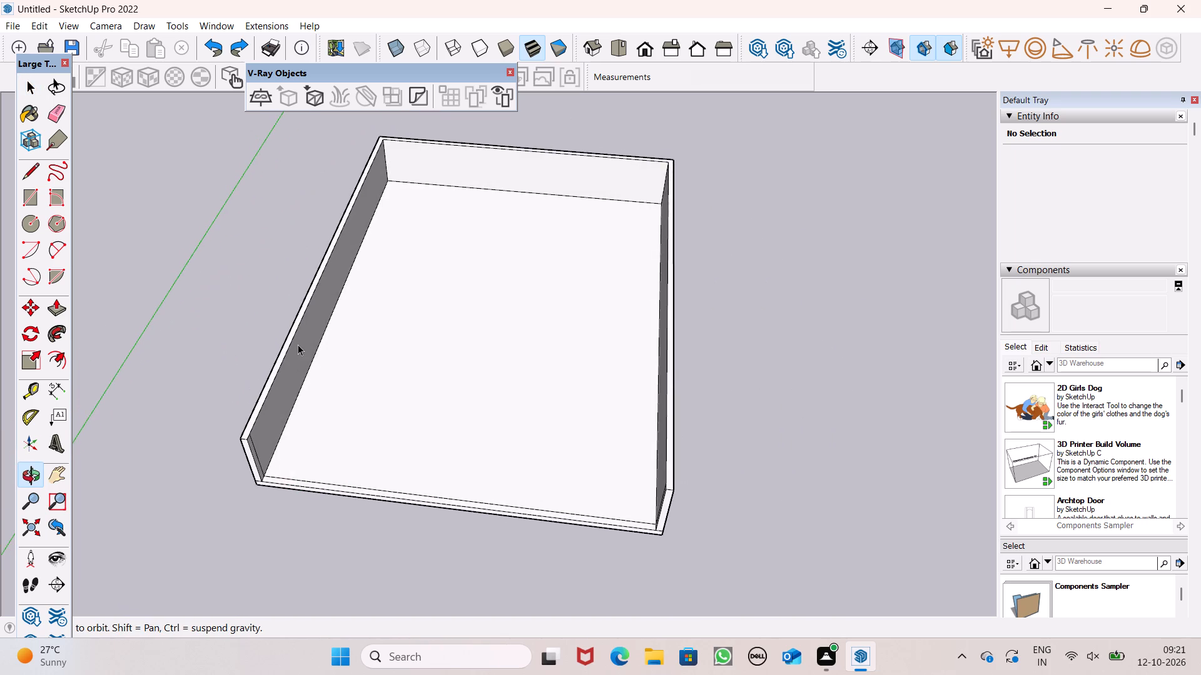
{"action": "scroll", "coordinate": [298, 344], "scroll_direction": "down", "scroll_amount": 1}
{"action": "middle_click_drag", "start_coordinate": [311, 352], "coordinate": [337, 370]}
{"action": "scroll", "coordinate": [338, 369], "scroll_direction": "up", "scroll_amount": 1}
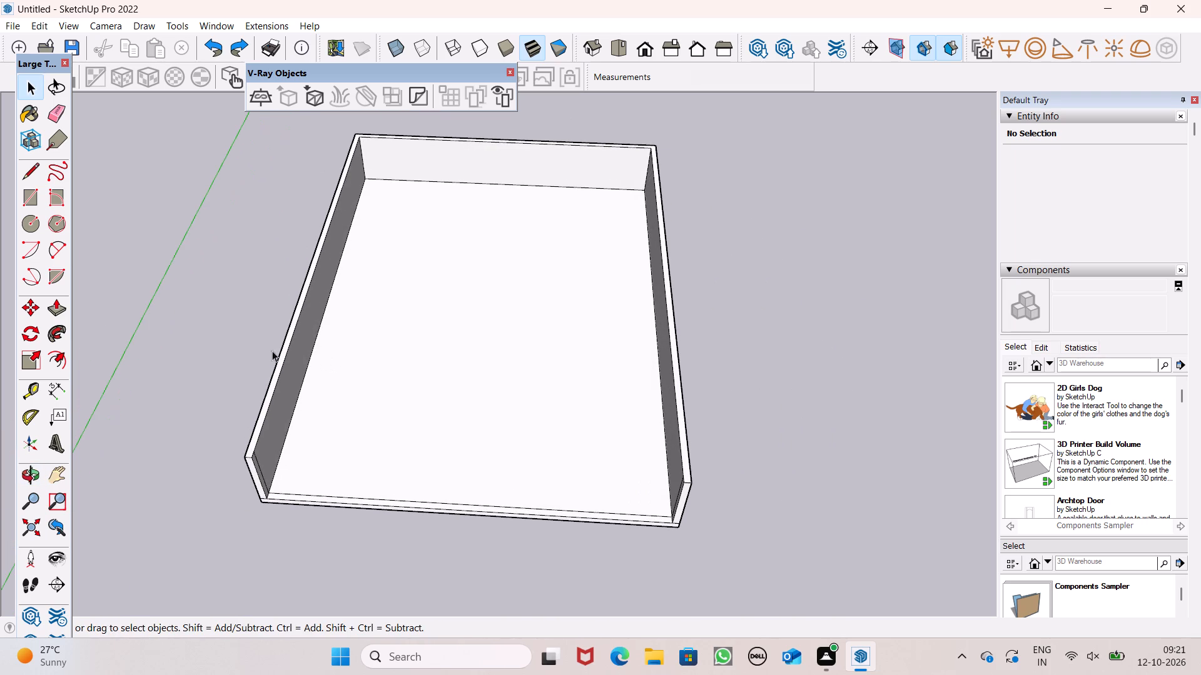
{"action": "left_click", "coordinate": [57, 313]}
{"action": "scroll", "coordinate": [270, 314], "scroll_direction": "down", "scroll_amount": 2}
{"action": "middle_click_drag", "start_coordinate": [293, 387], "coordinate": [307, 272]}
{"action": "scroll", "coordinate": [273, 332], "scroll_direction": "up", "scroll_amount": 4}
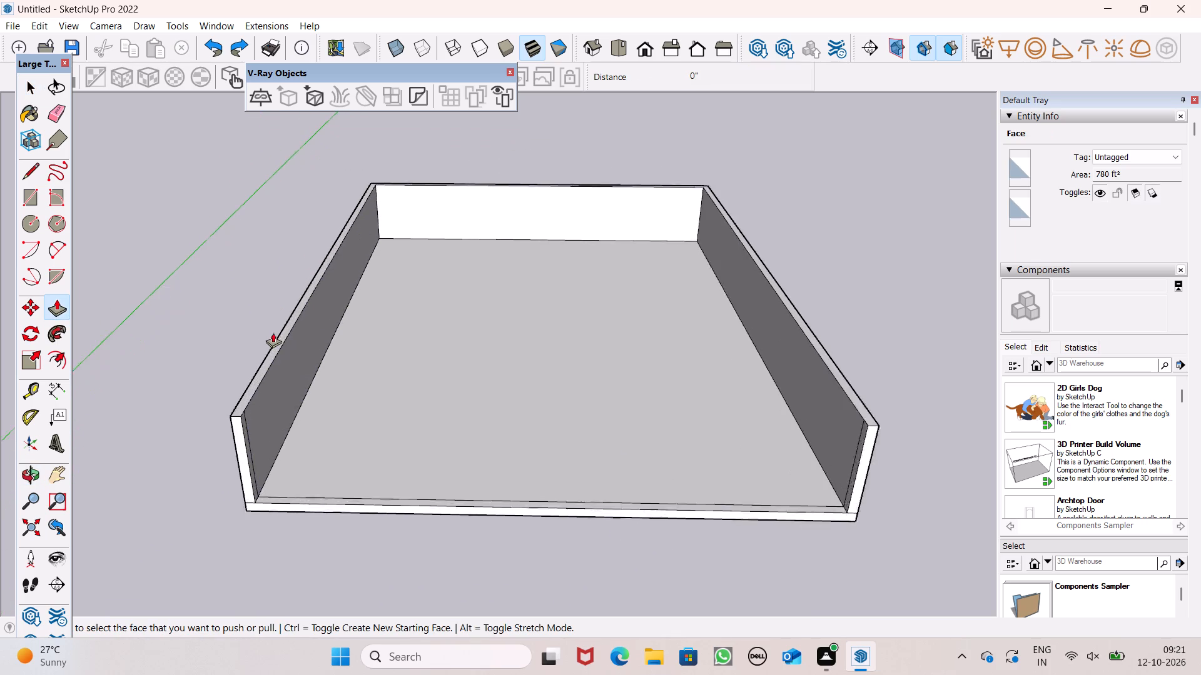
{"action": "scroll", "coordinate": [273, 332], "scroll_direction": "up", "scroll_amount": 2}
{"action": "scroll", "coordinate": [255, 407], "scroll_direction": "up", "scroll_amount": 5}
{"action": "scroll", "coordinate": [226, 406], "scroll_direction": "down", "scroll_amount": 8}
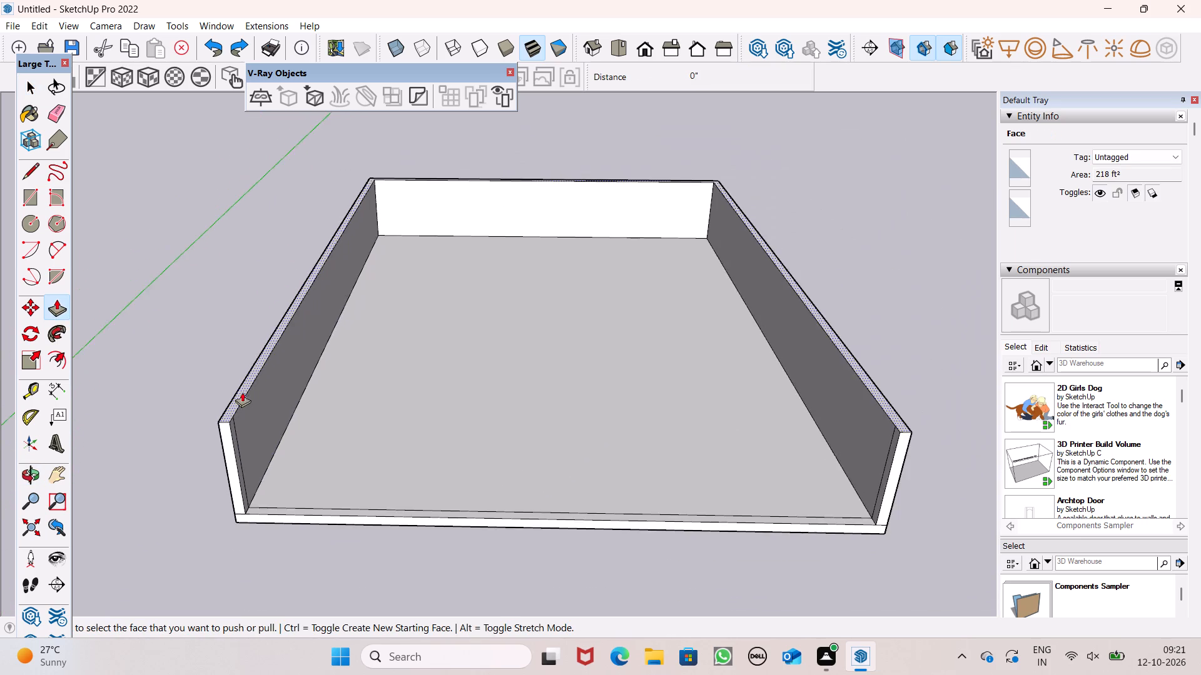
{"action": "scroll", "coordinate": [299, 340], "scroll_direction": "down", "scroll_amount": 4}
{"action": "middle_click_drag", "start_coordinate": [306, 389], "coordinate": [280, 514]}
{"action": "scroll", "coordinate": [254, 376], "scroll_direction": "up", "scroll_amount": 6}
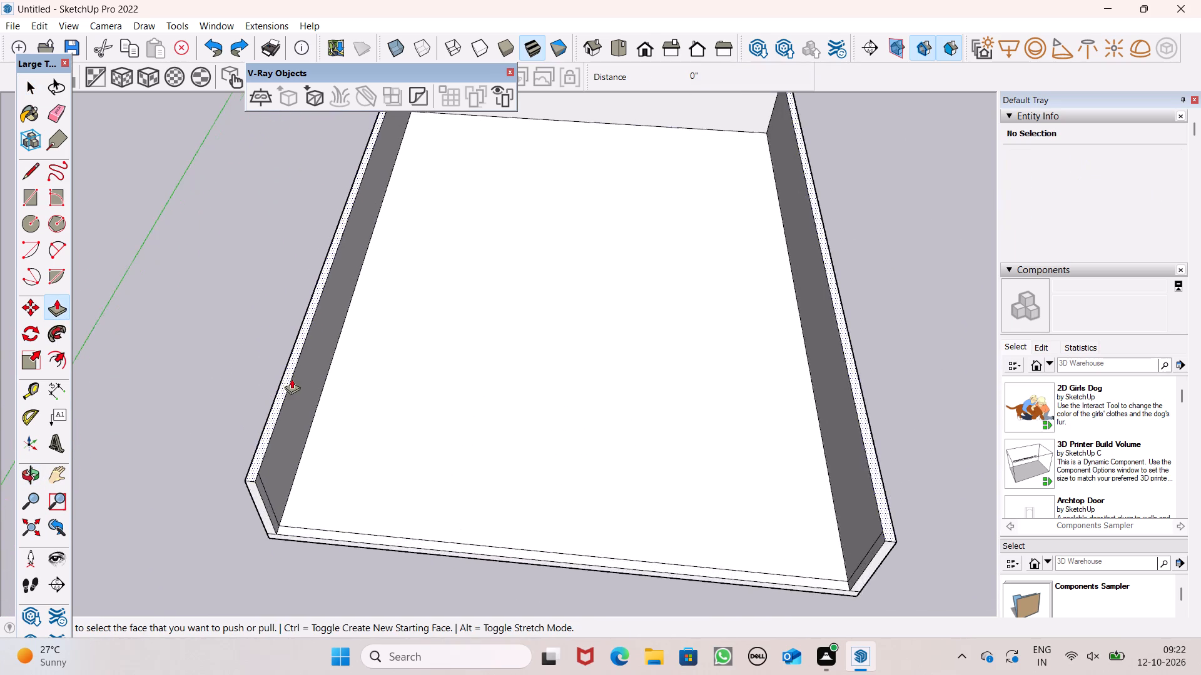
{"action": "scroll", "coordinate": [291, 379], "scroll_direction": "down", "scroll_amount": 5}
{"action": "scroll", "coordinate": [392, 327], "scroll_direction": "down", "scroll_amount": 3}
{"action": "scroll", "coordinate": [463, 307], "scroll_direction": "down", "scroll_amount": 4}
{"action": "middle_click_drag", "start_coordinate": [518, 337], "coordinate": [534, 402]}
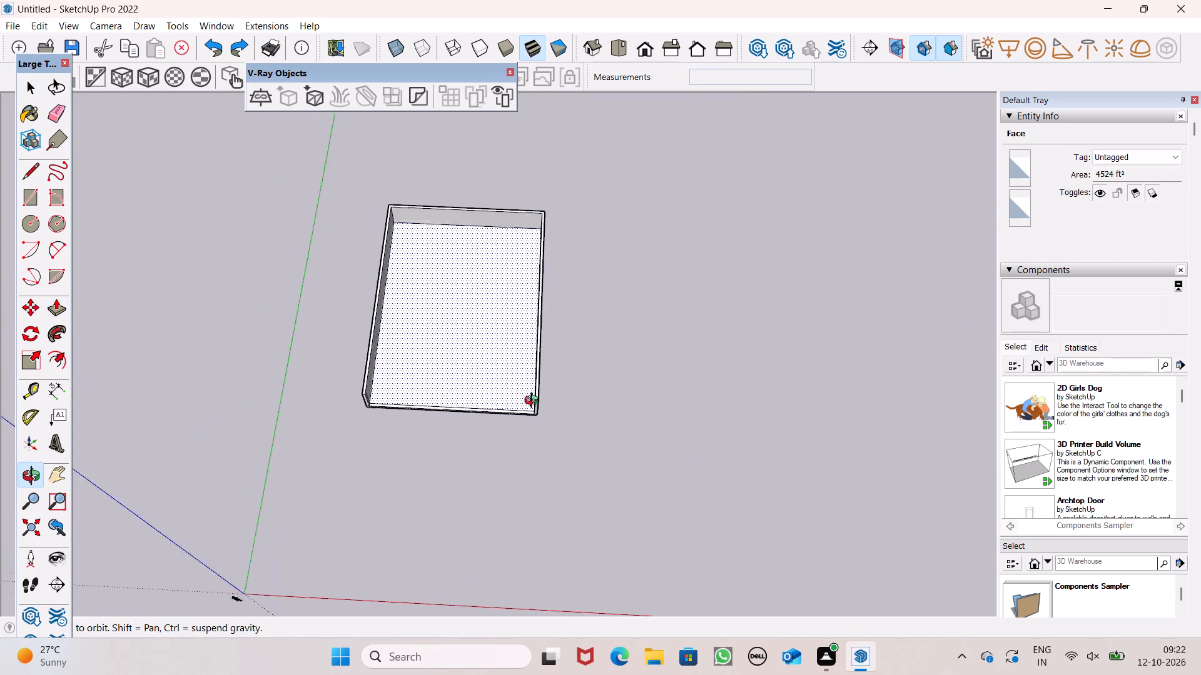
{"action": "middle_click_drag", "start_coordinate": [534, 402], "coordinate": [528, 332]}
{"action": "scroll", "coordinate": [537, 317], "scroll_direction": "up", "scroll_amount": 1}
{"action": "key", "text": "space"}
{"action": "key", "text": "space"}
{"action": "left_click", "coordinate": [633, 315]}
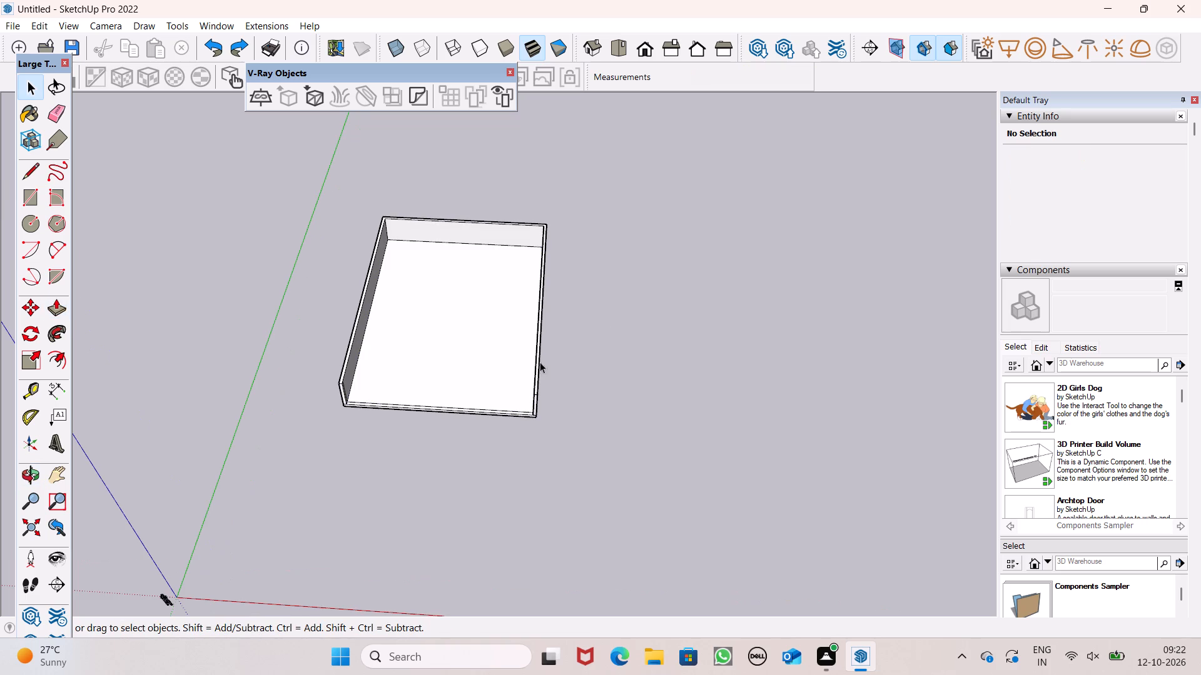
Examine the single-storey walled slab from above, including the back wall and the open front edge.
{"action": "scroll", "coordinate": [340, 320], "scroll_direction": "up", "scroll_amount": 5}
{"action": "scroll", "coordinate": [464, 411], "scroll_direction": "up", "scroll_amount": 4}
{"action": "scroll", "coordinate": [504, 358], "scroll_direction": "down", "scroll_amount": 4}
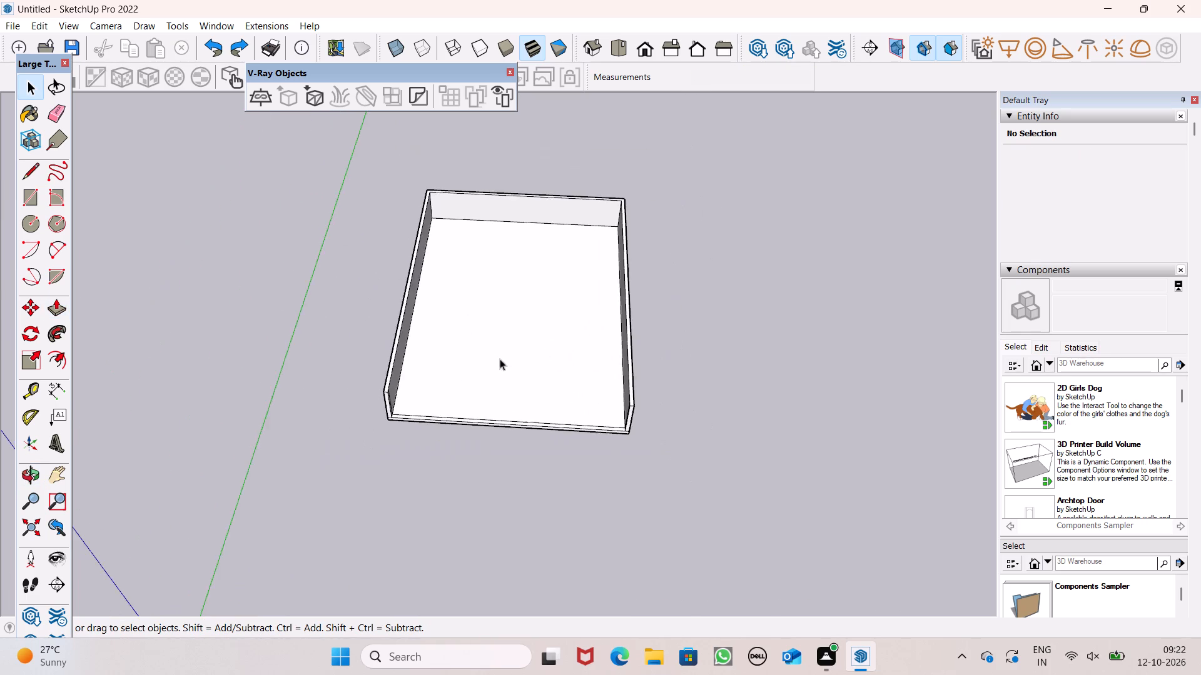
{"action": "scroll", "coordinate": [500, 359], "scroll_direction": "down", "scroll_amount": 5}
{"action": "middle_click_drag", "start_coordinate": [480, 404], "coordinate": [470, 429]}
{"action": "scroll", "coordinate": [526, 244], "scroll_direction": "up", "scroll_amount": 7}
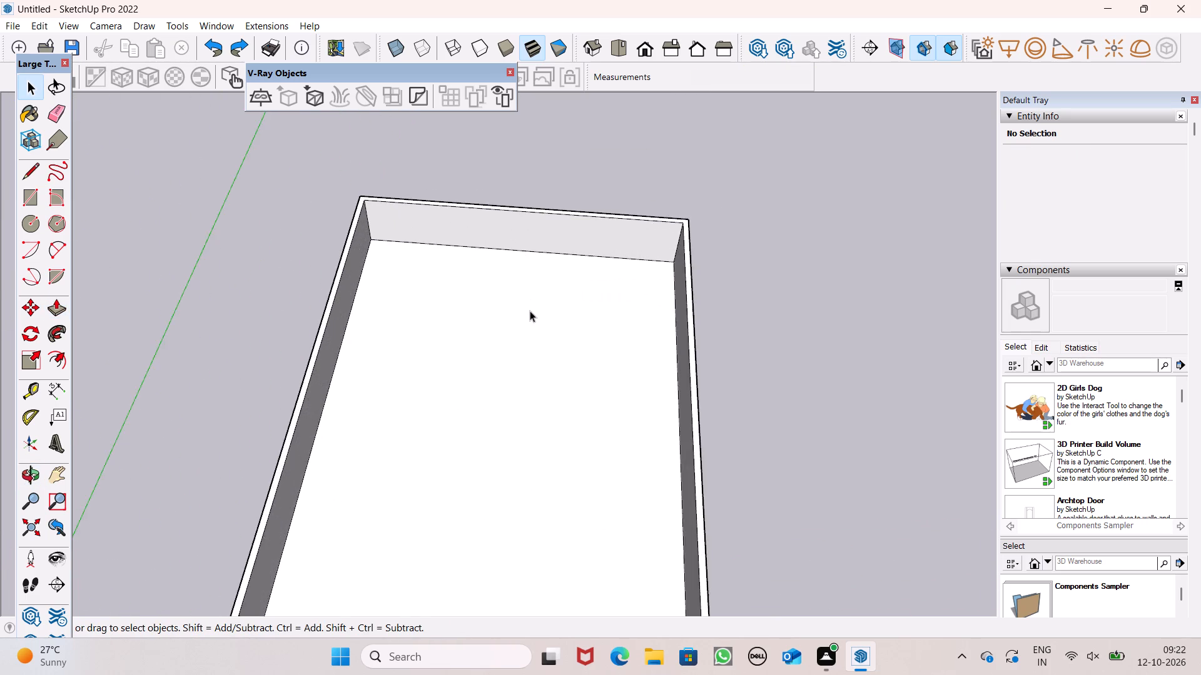
{"action": "scroll", "coordinate": [529, 309], "scroll_direction": "down", "scroll_amount": 9}
{"action": "middle_click_drag", "start_coordinate": [522, 451], "coordinate": [547, 521]}
{"action": "scroll", "coordinate": [553, 409], "scroll_direction": "up", "scroll_amount": 2}
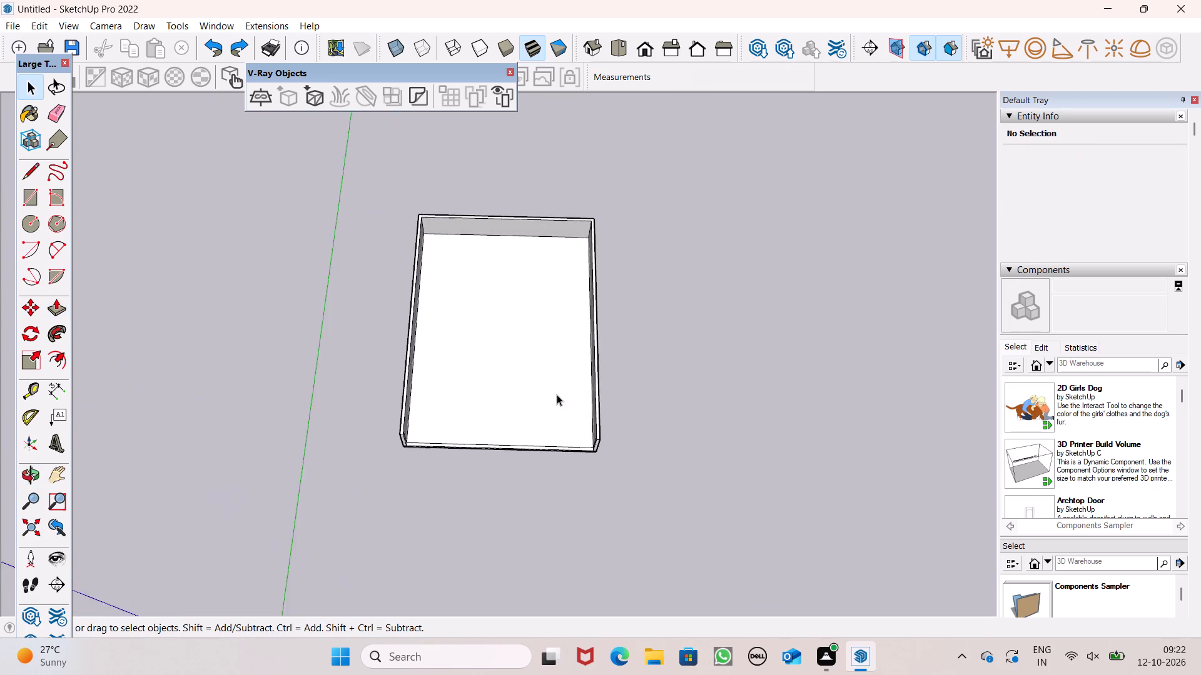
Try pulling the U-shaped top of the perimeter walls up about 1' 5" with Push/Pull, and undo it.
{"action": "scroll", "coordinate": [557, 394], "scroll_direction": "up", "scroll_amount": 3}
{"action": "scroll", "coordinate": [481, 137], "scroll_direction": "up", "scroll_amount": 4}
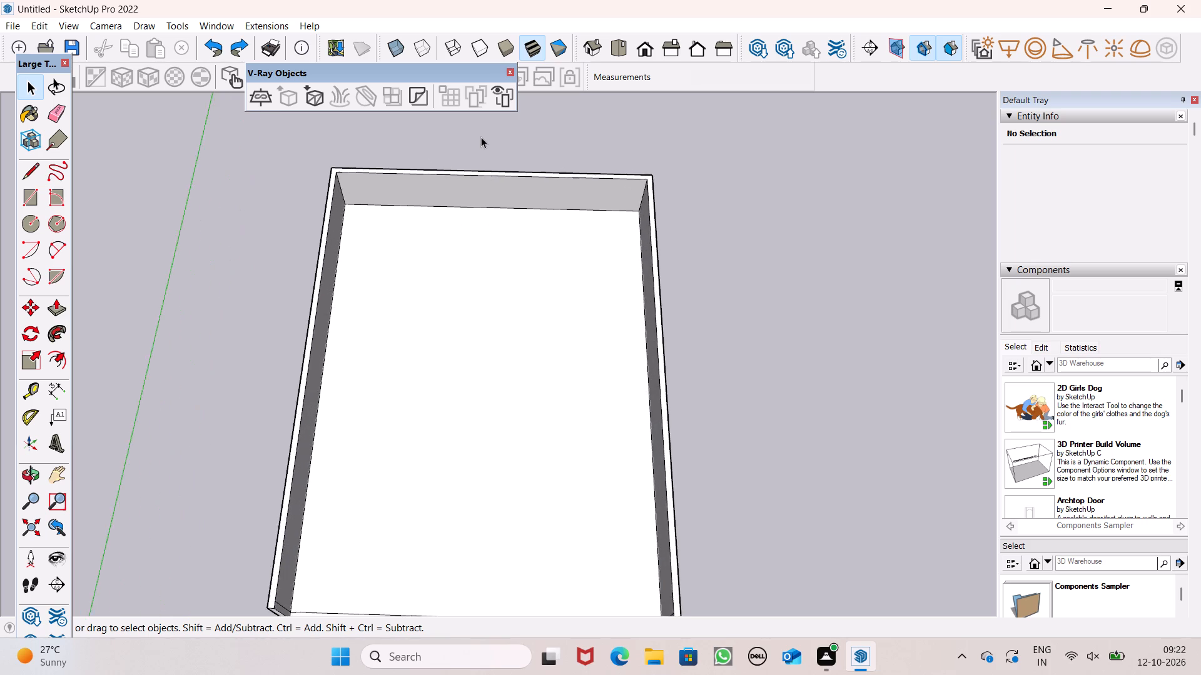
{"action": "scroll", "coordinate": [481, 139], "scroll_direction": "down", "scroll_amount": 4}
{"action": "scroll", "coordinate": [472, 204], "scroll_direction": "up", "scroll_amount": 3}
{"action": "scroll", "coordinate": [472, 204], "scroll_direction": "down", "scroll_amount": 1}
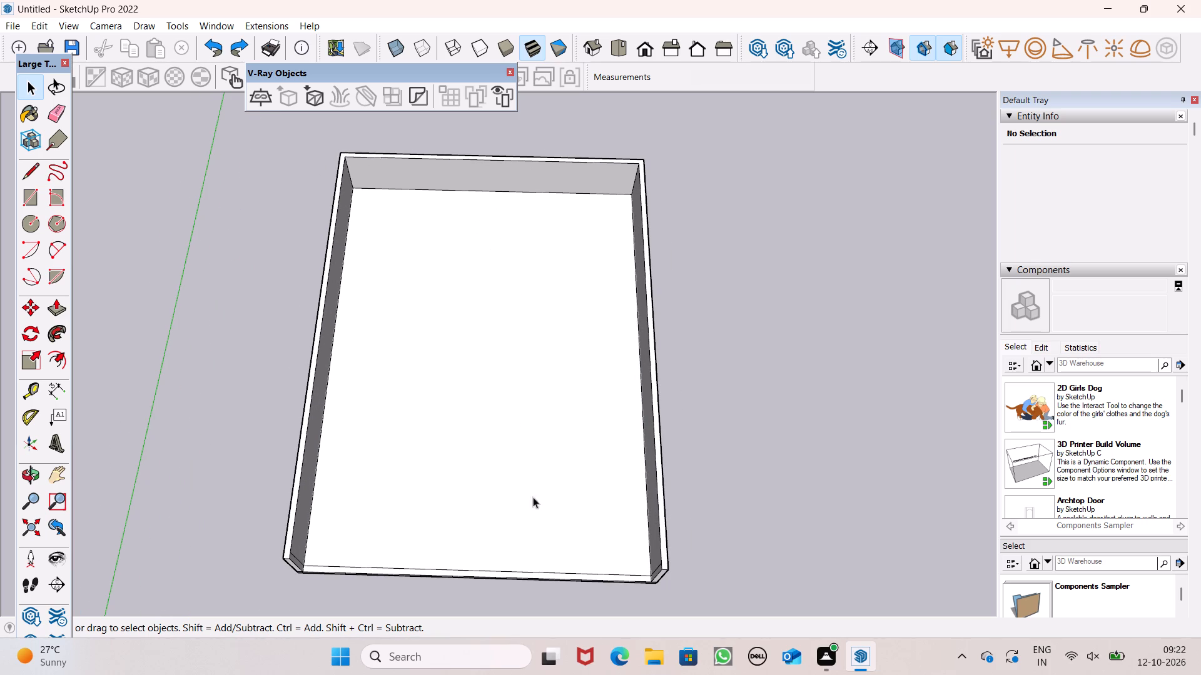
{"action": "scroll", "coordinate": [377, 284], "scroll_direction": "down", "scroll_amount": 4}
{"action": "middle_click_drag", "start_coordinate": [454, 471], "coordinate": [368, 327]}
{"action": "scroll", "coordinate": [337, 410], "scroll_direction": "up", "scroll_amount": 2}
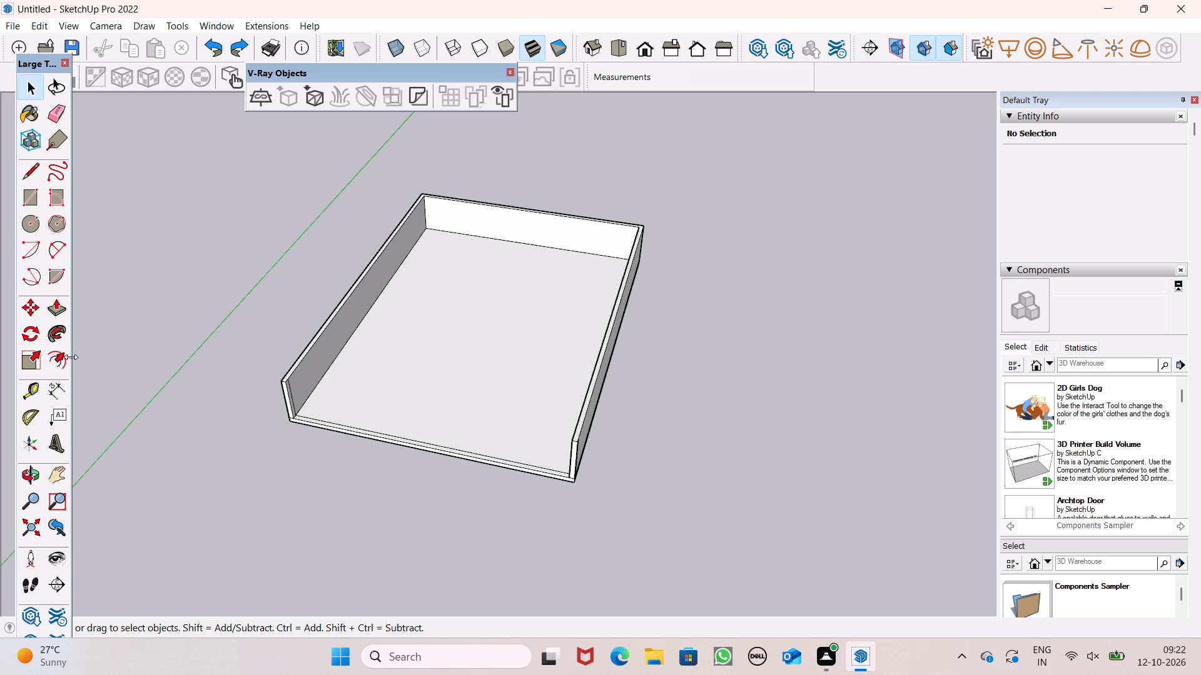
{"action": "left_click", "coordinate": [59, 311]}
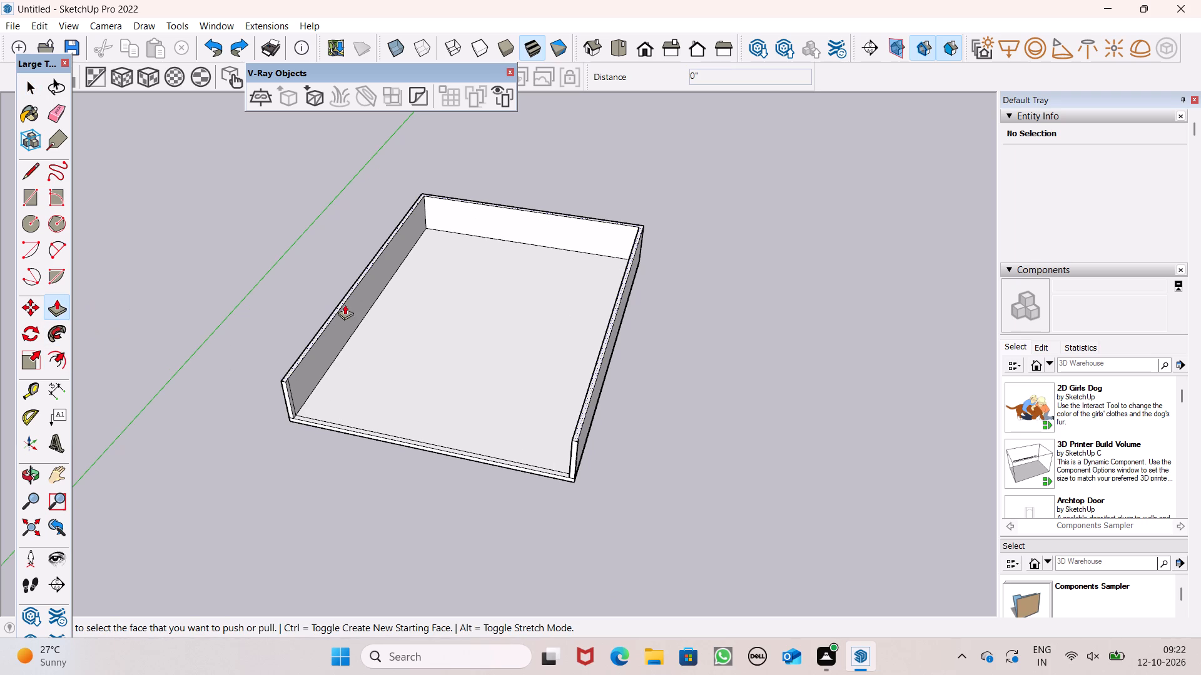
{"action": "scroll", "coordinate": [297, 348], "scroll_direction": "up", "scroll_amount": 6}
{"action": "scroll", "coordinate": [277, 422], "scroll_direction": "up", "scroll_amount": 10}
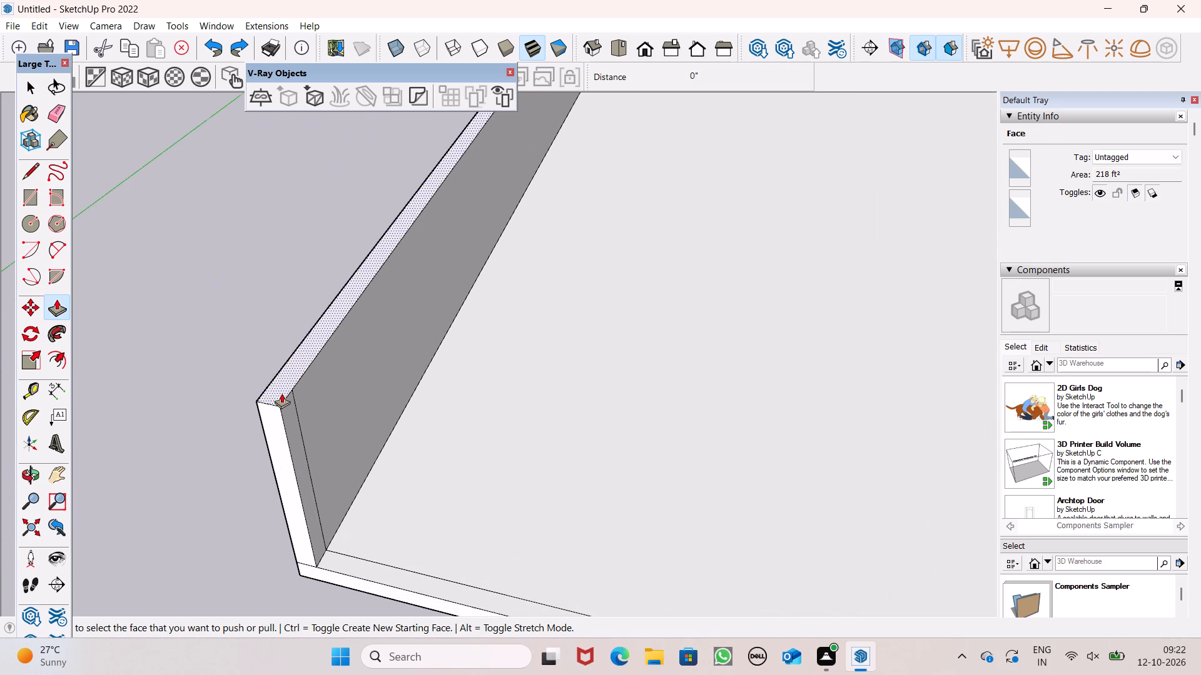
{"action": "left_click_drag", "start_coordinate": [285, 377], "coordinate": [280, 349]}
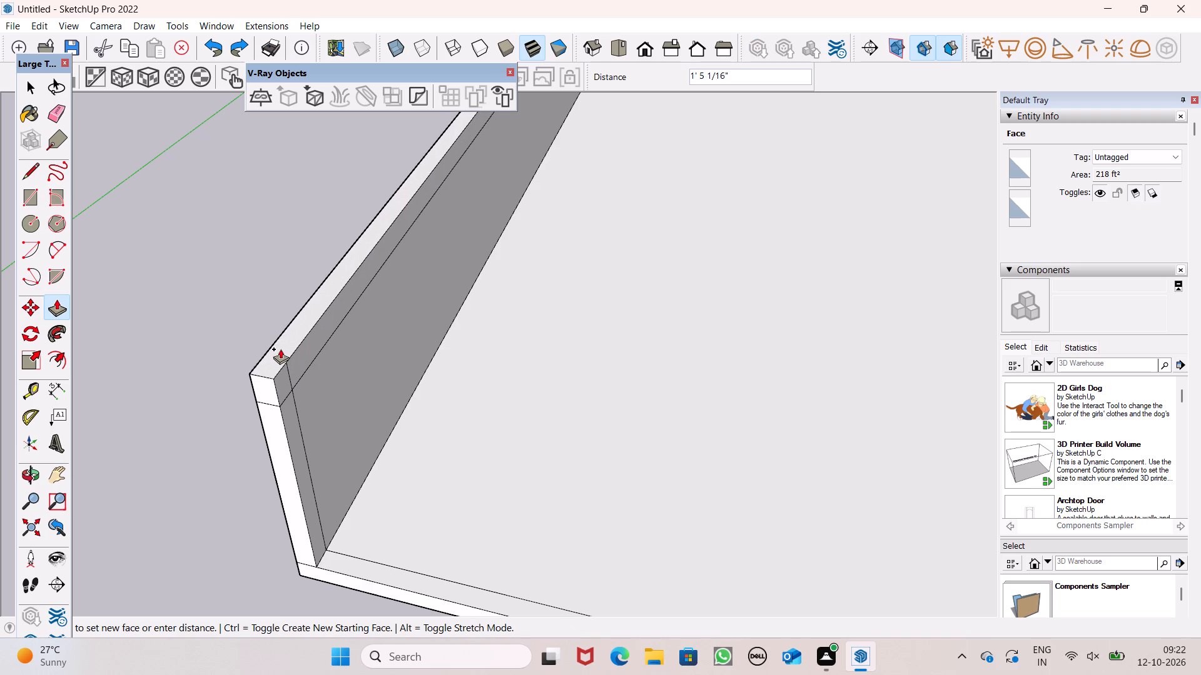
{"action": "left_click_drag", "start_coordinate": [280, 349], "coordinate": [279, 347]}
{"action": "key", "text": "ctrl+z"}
Extrude the U-shaped perimeter wall strip on the slab upward by 10'.
{"action": "left_click_drag", "start_coordinate": [325, 526], "coordinate": [308, 407]}
{"action": "type", "text": "10'"}
{"action": "key", "text": "Return"}
Push/Pull the top face of the perimeter walls up another 6" as a separate band.
{"action": "left_click_drag", "start_coordinate": [294, 369], "coordinate": [293, 346]}
{"action": "type", "text": "6\""}
{"action": "key", "text": "Return"}
{"action": "scroll", "coordinate": [237, 316], "scroll_direction": "down", "scroll_amount": 12}
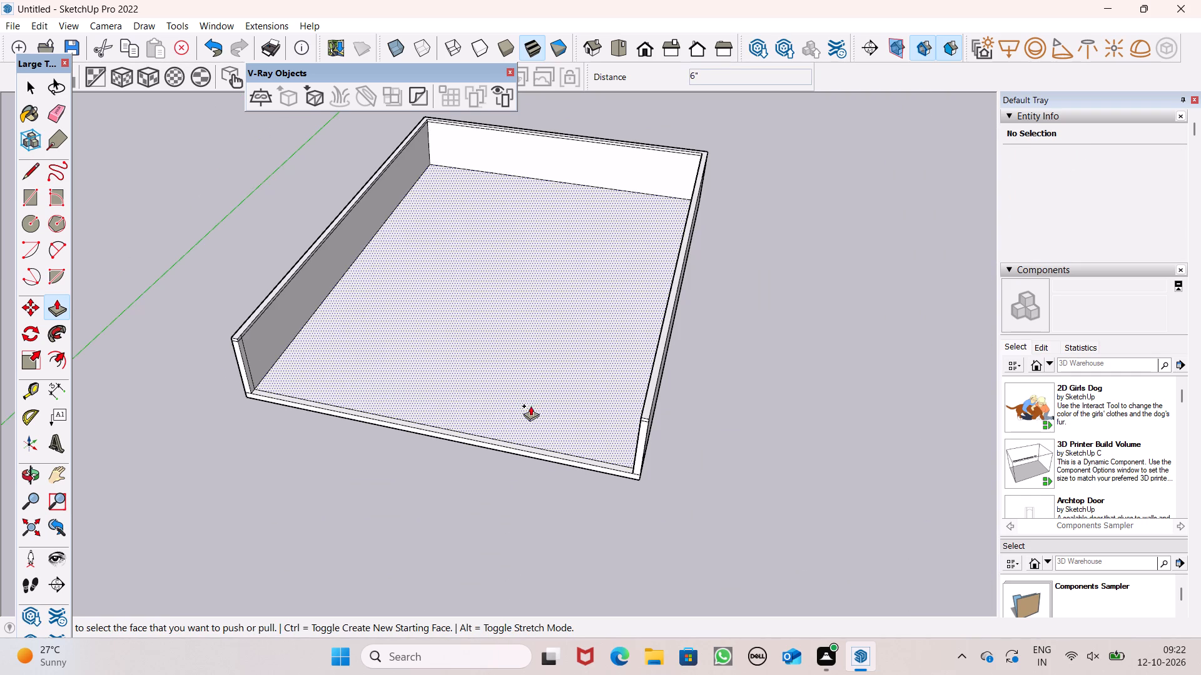
{"action": "middle_click_drag", "start_coordinate": [544, 420], "coordinate": [659, 346]}
{"action": "key", "text": "space"}
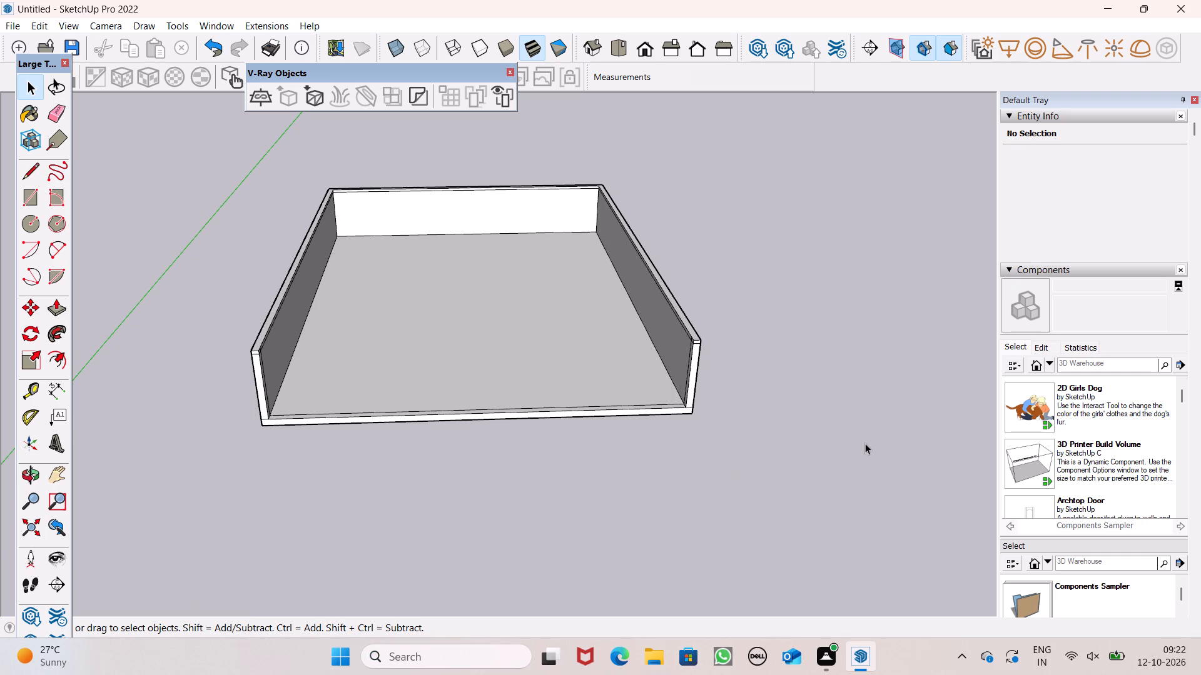
Erase the short vertical edge crossing the 6" top band on the side wall's inner face near the open front.
{"action": "scroll", "coordinate": [781, 438], "scroll_direction": "up", "scroll_amount": 1}
{"action": "scroll", "coordinate": [690, 386], "scroll_direction": "down", "scroll_amount": 2}
{"action": "middle_click_drag", "start_coordinate": [622, 355], "coordinate": [410, 391]}
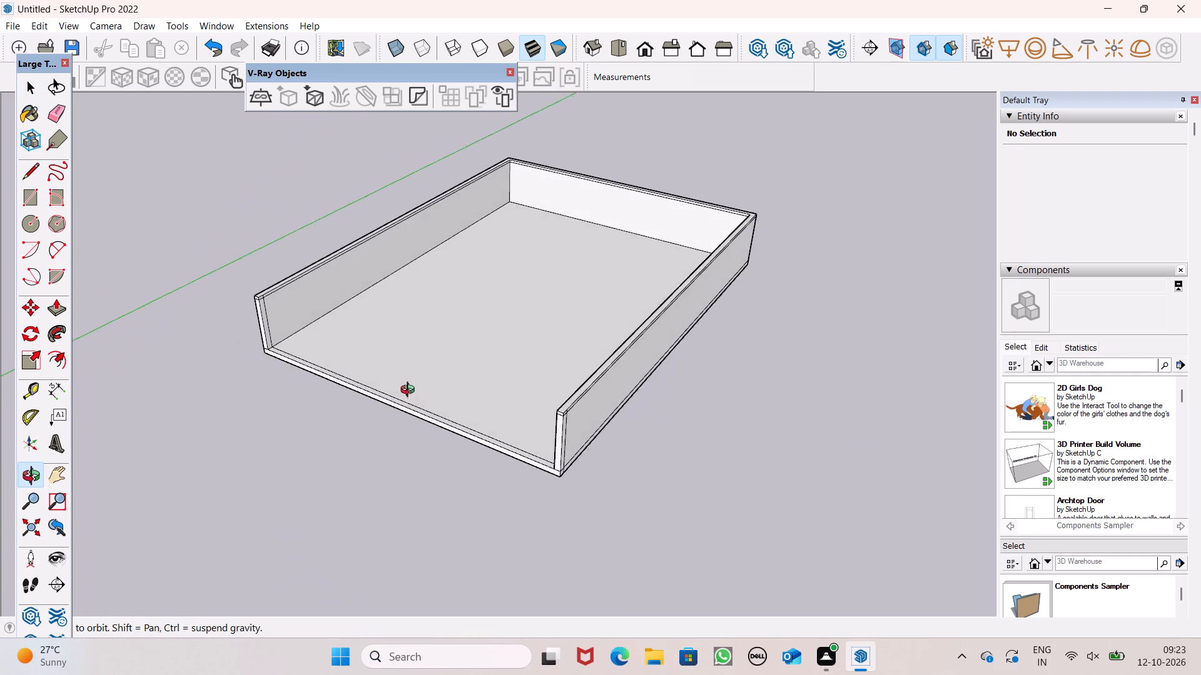
{"action": "middle_click_drag", "start_coordinate": [410, 391], "coordinate": [451, 327]}
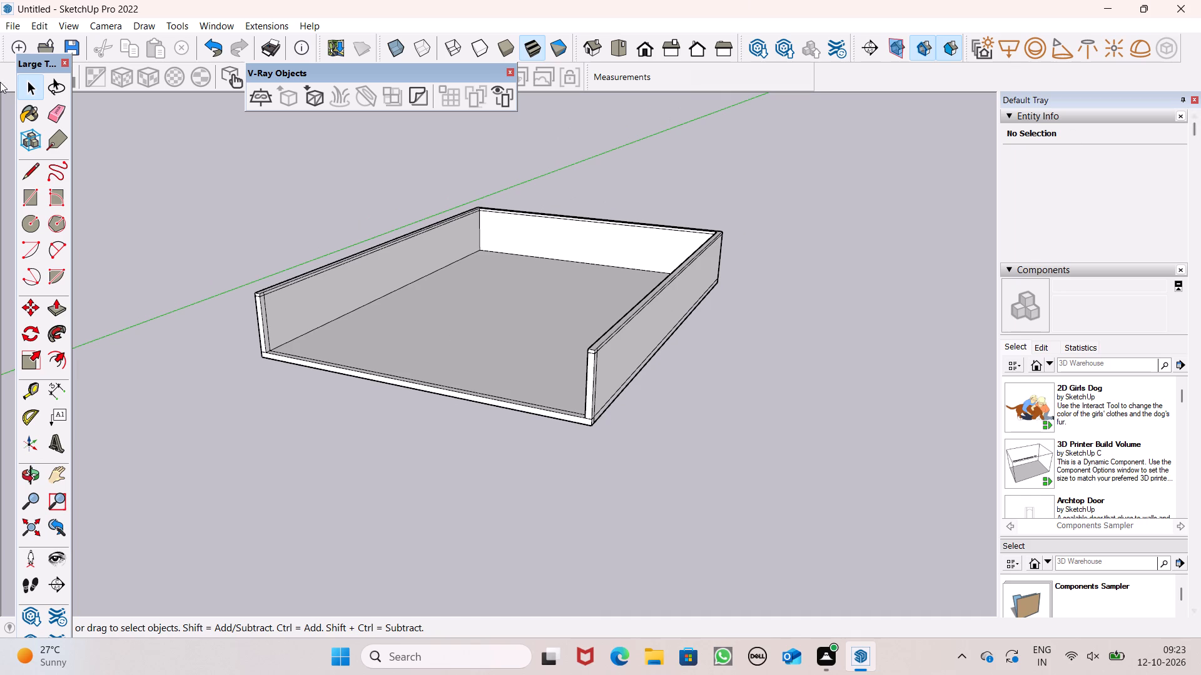
{"action": "left_click", "coordinate": [56, 125]}
{"action": "scroll", "coordinate": [269, 296], "scroll_direction": "up", "scroll_amount": 7}
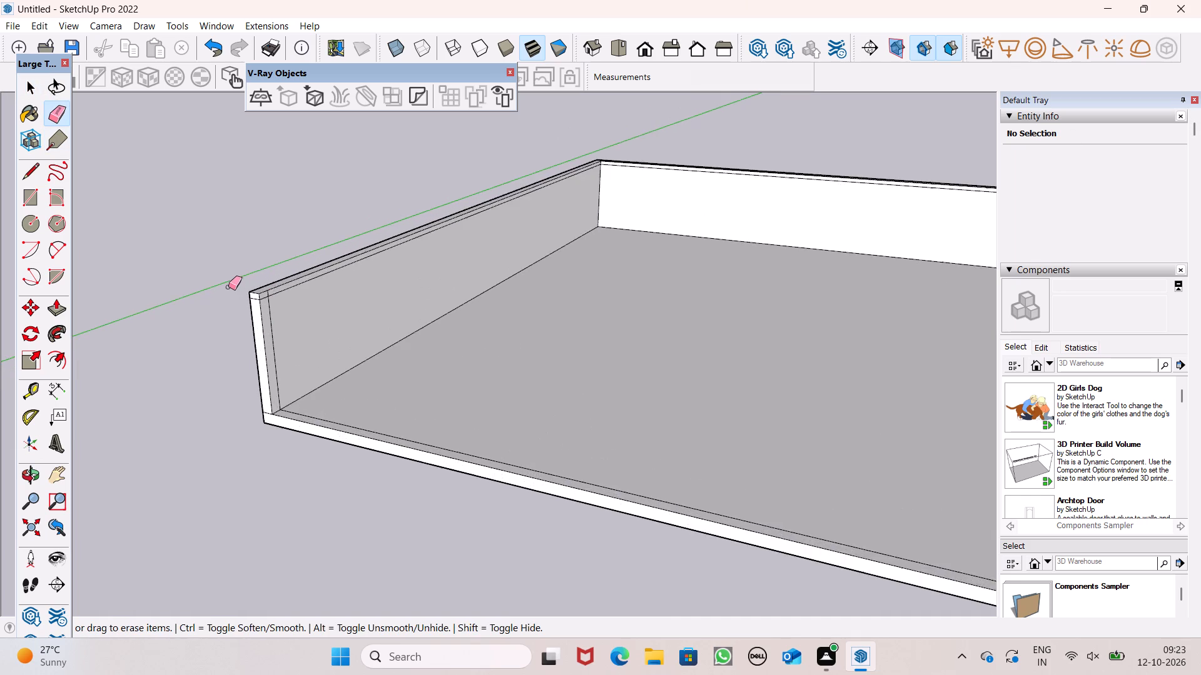
{"action": "scroll", "coordinate": [266, 304], "scroll_direction": "up", "scroll_amount": 15}
{"action": "left_click", "coordinate": [270, 284]}
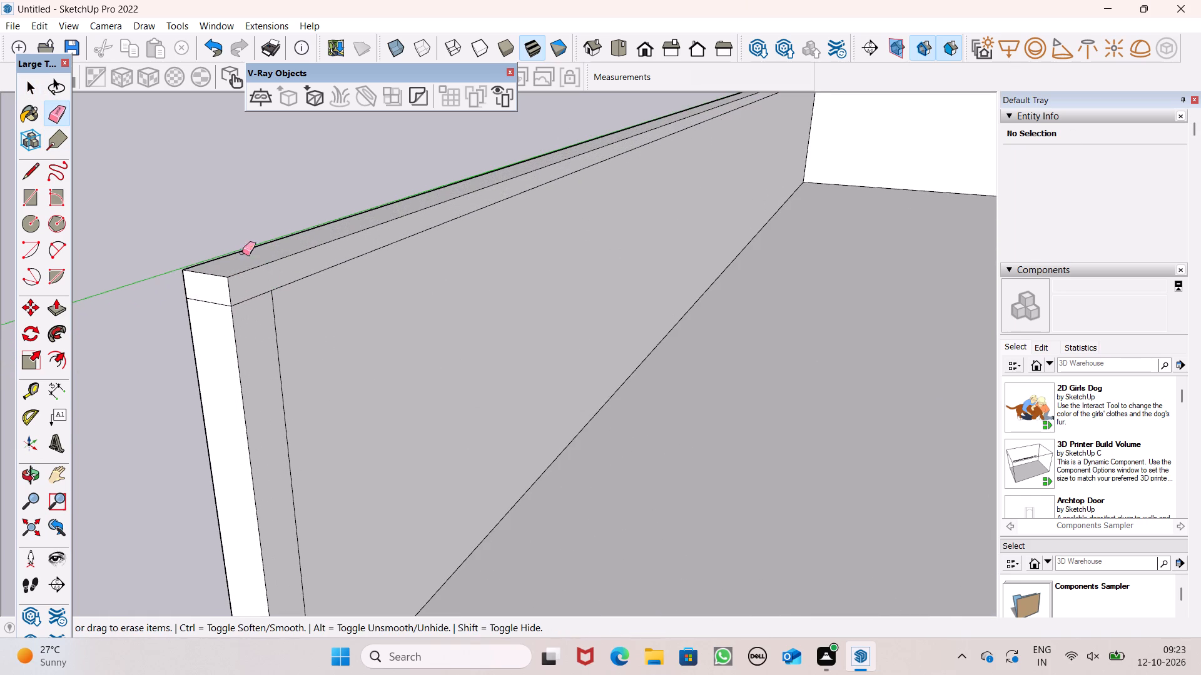
{"action": "scroll", "coordinate": [99, 204], "scroll_direction": "down", "scroll_amount": 5}
{"action": "key", "text": "space"}
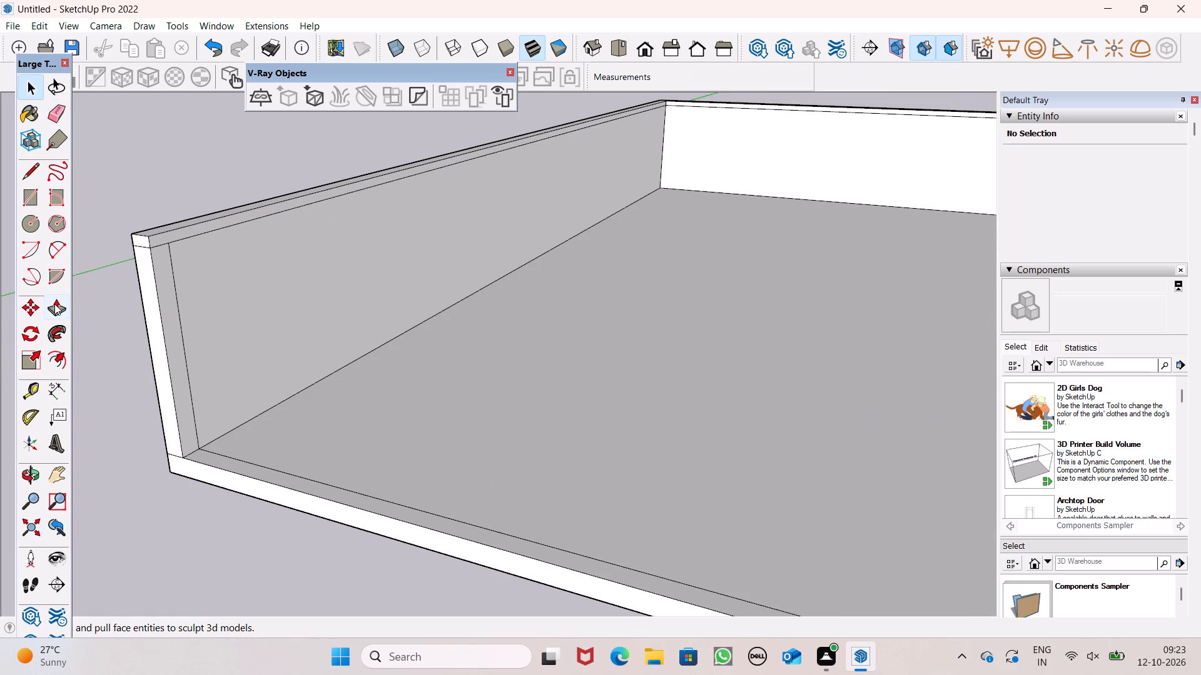
Pull the side wall's inner 6" band about 39' 1 1/2" across toward the opposite wall to form a roof slab.
{"action": "left_click", "coordinate": [54, 304]}
{"action": "scroll", "coordinate": [203, 259], "scroll_direction": "down", "scroll_amount": 10}
{"action": "middle_click_drag", "start_coordinate": [235, 349], "coordinate": [274, 396]}
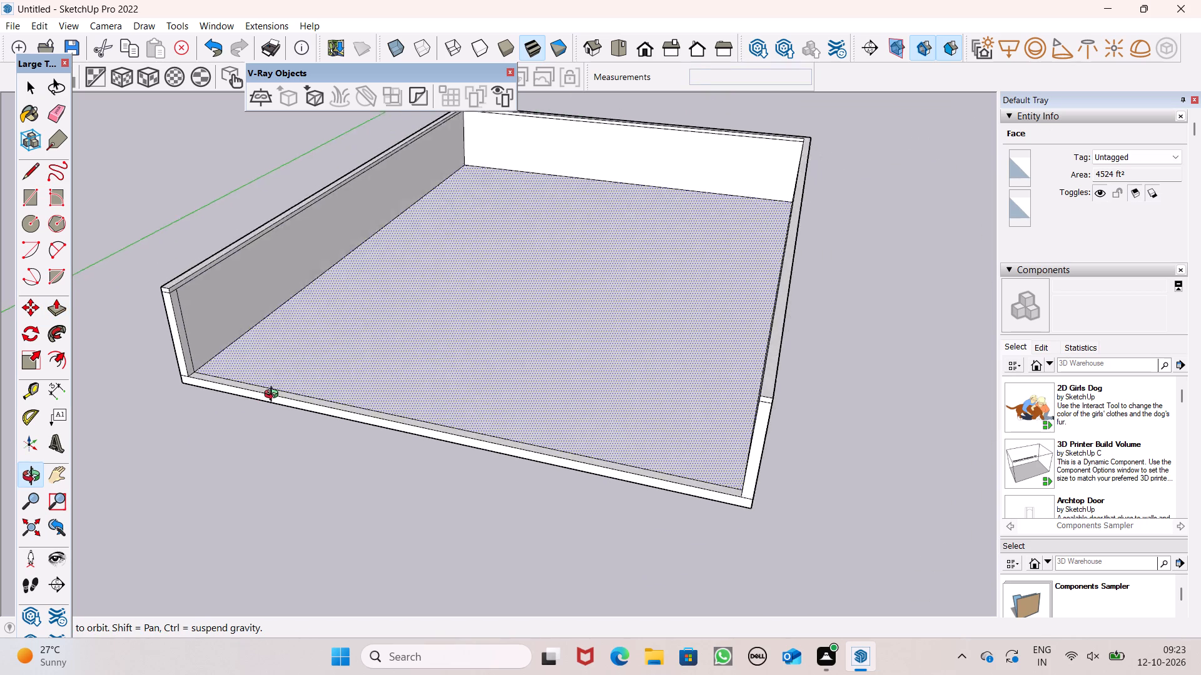
{"action": "middle_click_drag", "start_coordinate": [274, 396], "coordinate": [251, 284]}
{"action": "scroll", "coordinate": [240, 223], "scroll_direction": "up", "scroll_amount": 4}
{"action": "scroll", "coordinate": [176, 282], "scroll_direction": "up", "scroll_amount": 4}
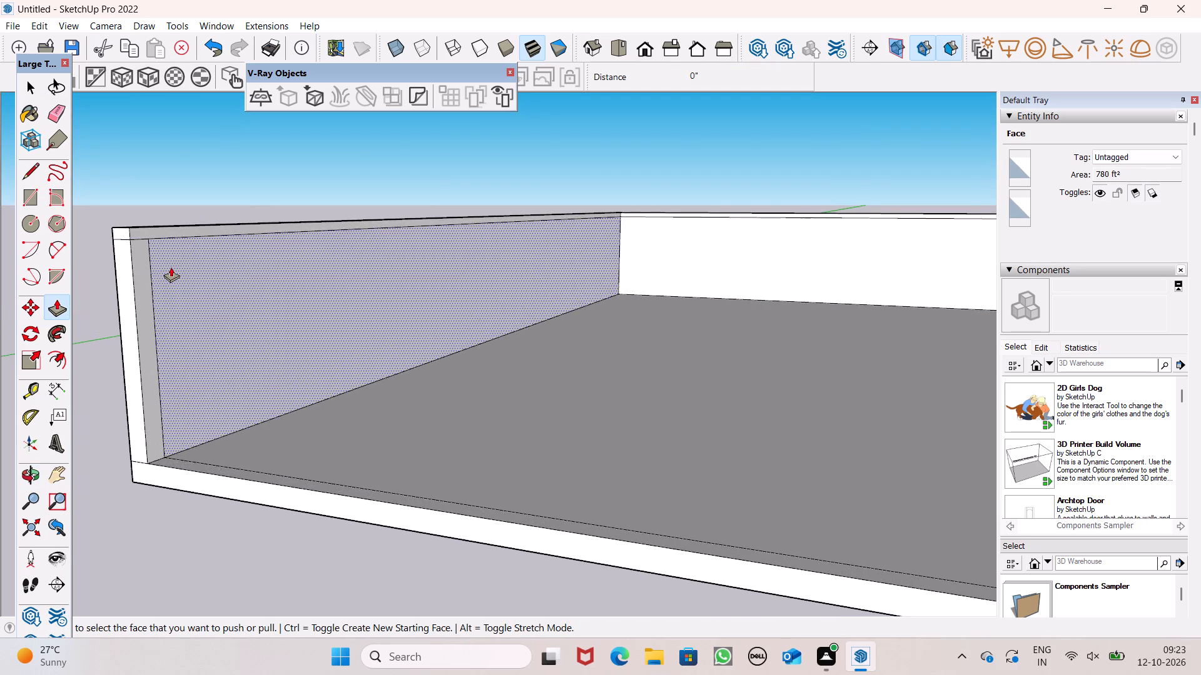
{"action": "scroll", "coordinate": [171, 267], "scroll_direction": "down", "scroll_amount": 6}
{"action": "middle_click_drag", "start_coordinate": [176, 291], "coordinate": [197, 356]}
{"action": "scroll", "coordinate": [171, 299], "scroll_direction": "up", "scroll_amount": 4}
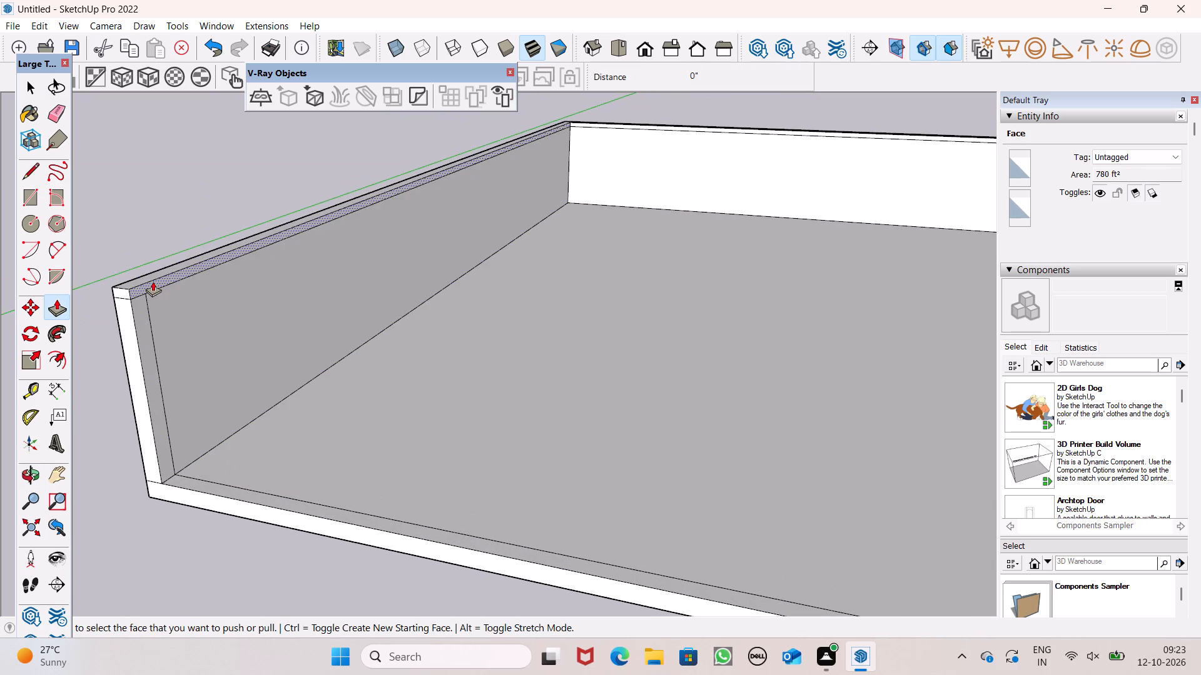
{"action": "left_click_drag", "start_coordinate": [153, 281], "coordinate": [1006, 567]}
{"action": "scroll", "coordinate": [288, 193], "scroll_direction": "down", "scroll_amount": 6}
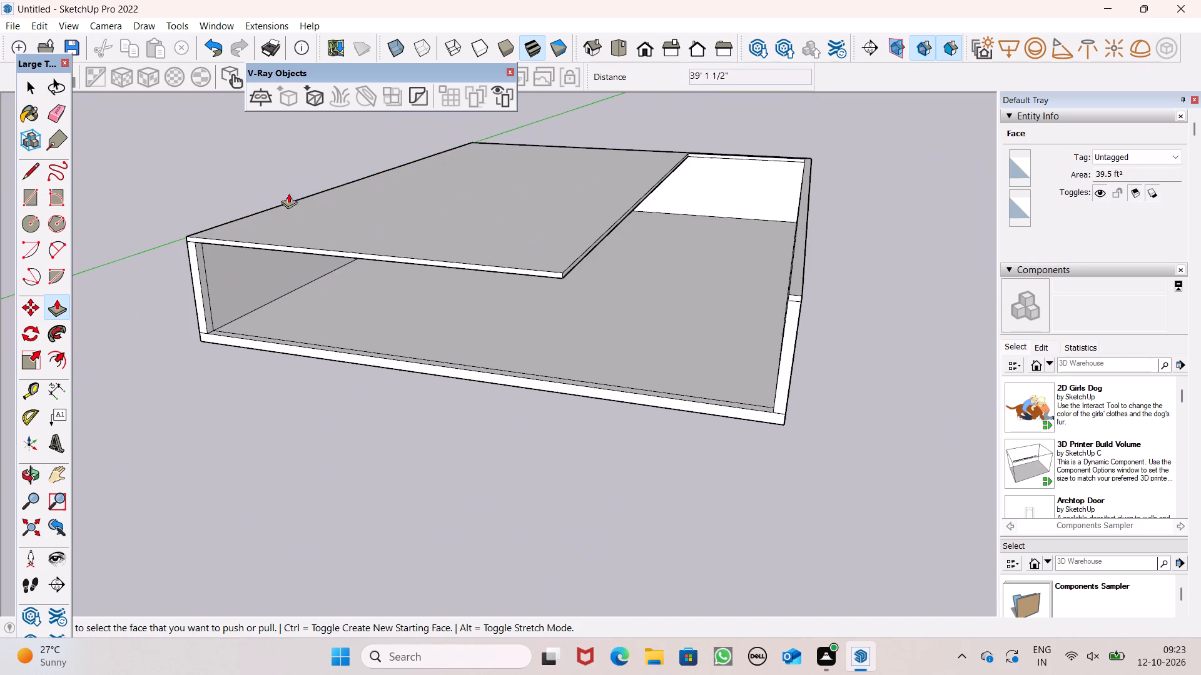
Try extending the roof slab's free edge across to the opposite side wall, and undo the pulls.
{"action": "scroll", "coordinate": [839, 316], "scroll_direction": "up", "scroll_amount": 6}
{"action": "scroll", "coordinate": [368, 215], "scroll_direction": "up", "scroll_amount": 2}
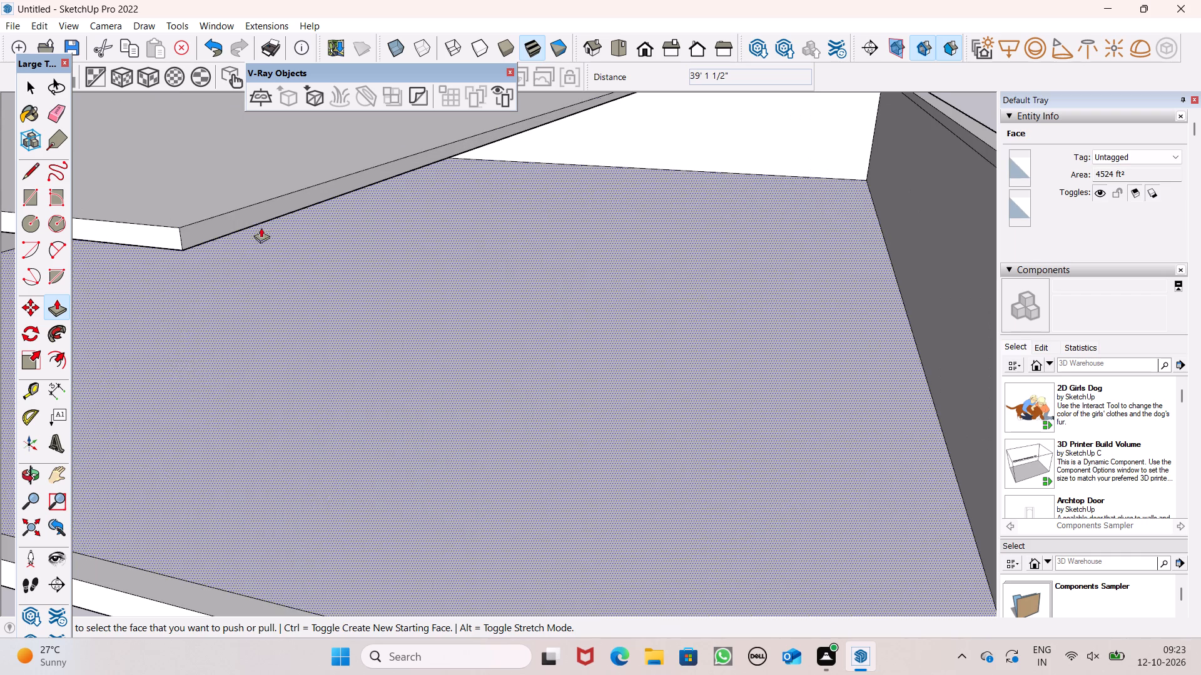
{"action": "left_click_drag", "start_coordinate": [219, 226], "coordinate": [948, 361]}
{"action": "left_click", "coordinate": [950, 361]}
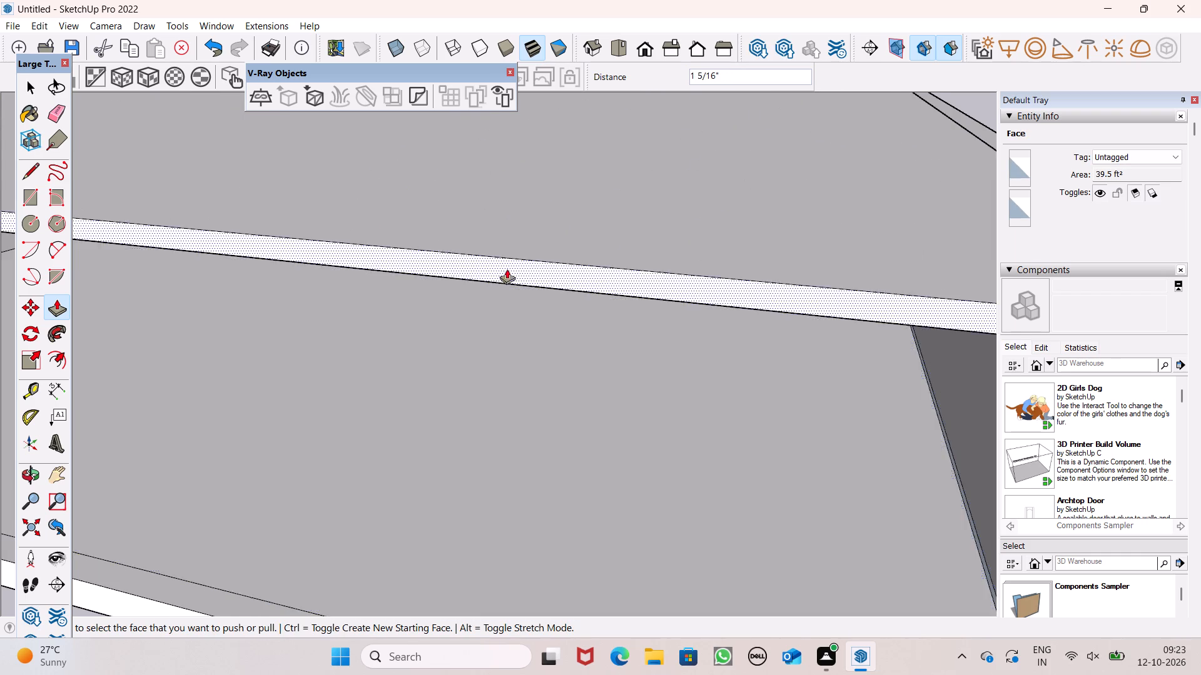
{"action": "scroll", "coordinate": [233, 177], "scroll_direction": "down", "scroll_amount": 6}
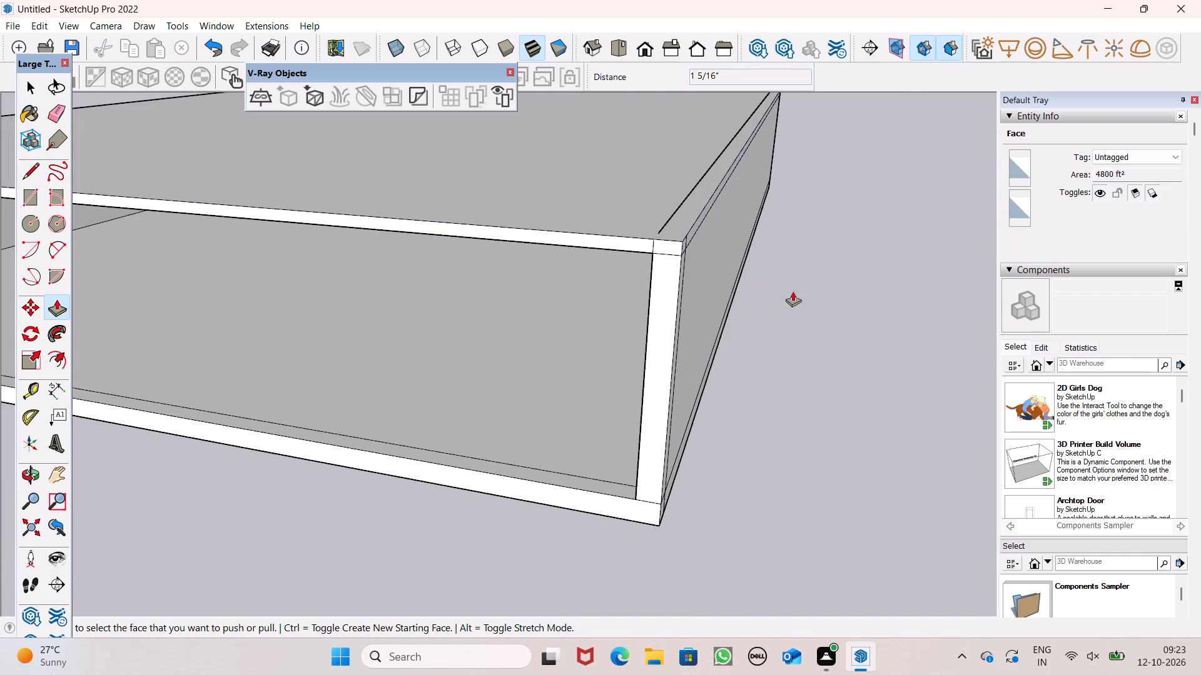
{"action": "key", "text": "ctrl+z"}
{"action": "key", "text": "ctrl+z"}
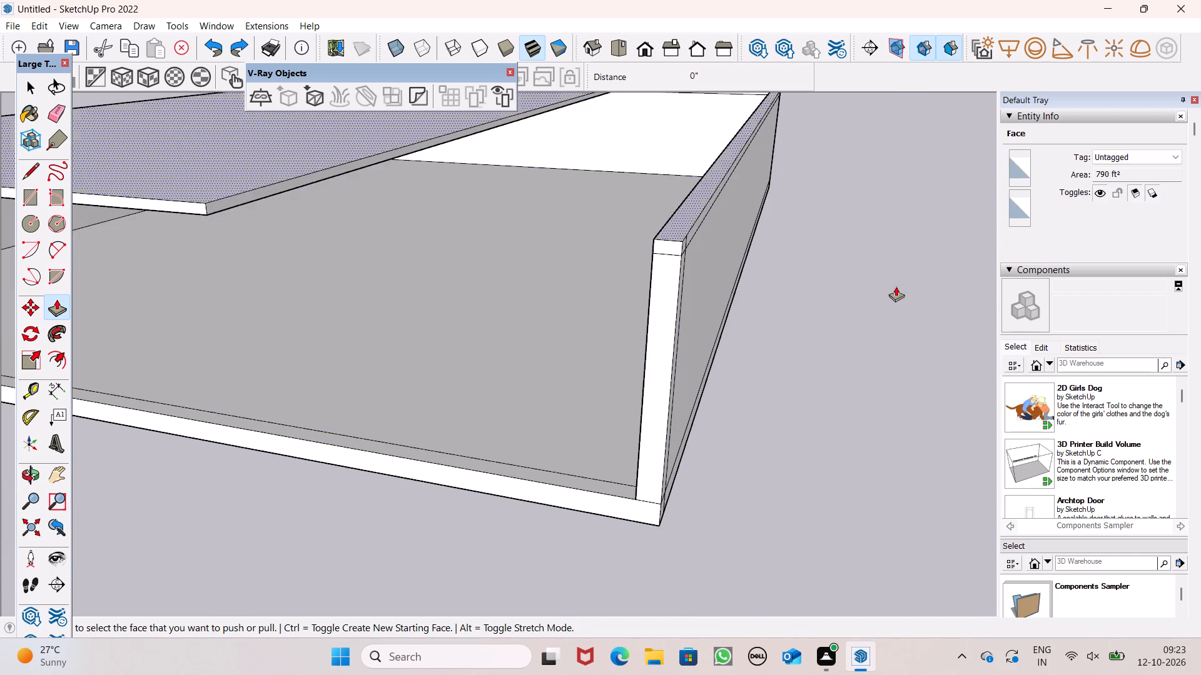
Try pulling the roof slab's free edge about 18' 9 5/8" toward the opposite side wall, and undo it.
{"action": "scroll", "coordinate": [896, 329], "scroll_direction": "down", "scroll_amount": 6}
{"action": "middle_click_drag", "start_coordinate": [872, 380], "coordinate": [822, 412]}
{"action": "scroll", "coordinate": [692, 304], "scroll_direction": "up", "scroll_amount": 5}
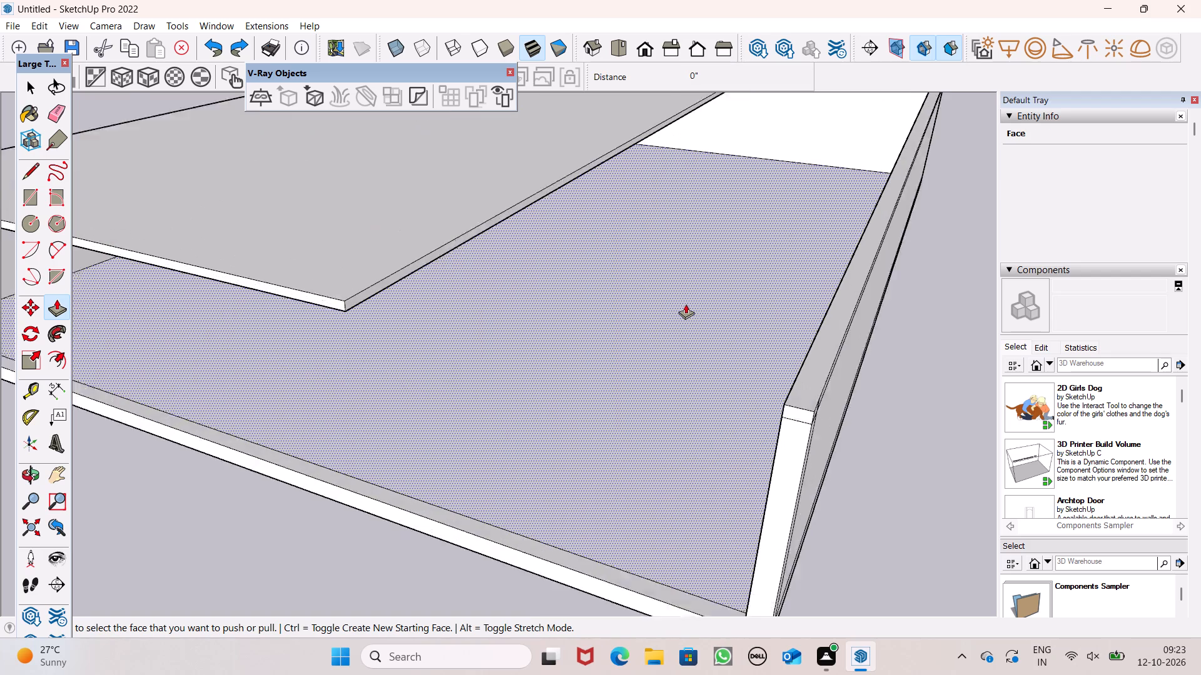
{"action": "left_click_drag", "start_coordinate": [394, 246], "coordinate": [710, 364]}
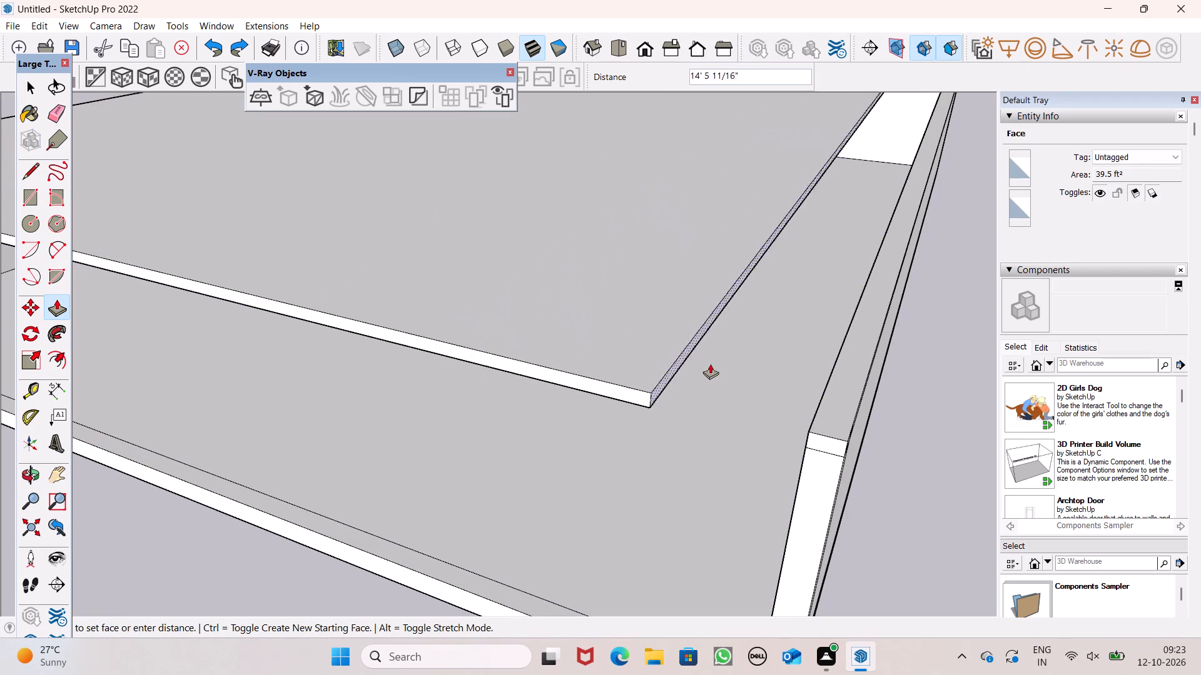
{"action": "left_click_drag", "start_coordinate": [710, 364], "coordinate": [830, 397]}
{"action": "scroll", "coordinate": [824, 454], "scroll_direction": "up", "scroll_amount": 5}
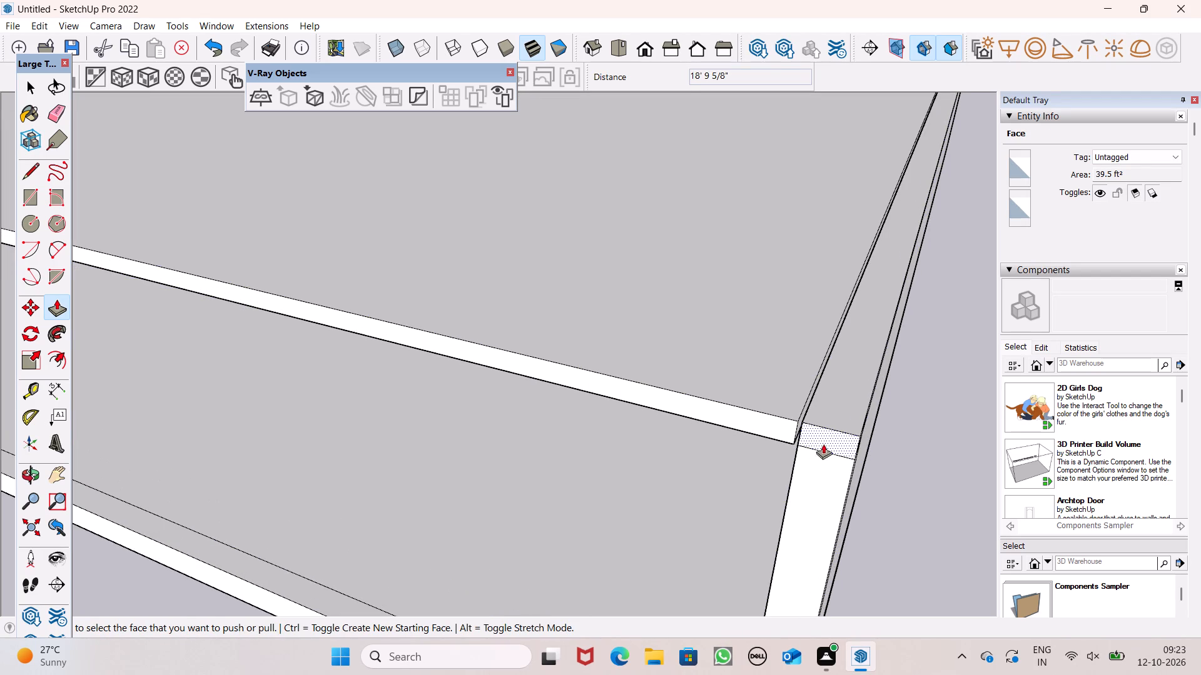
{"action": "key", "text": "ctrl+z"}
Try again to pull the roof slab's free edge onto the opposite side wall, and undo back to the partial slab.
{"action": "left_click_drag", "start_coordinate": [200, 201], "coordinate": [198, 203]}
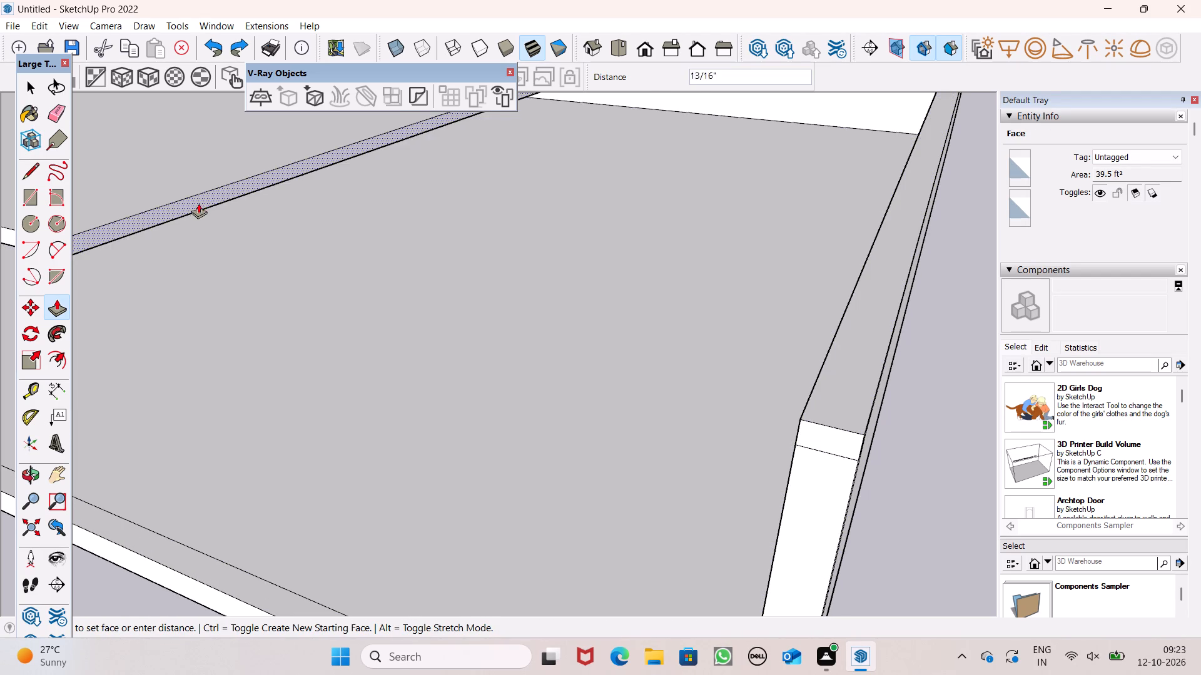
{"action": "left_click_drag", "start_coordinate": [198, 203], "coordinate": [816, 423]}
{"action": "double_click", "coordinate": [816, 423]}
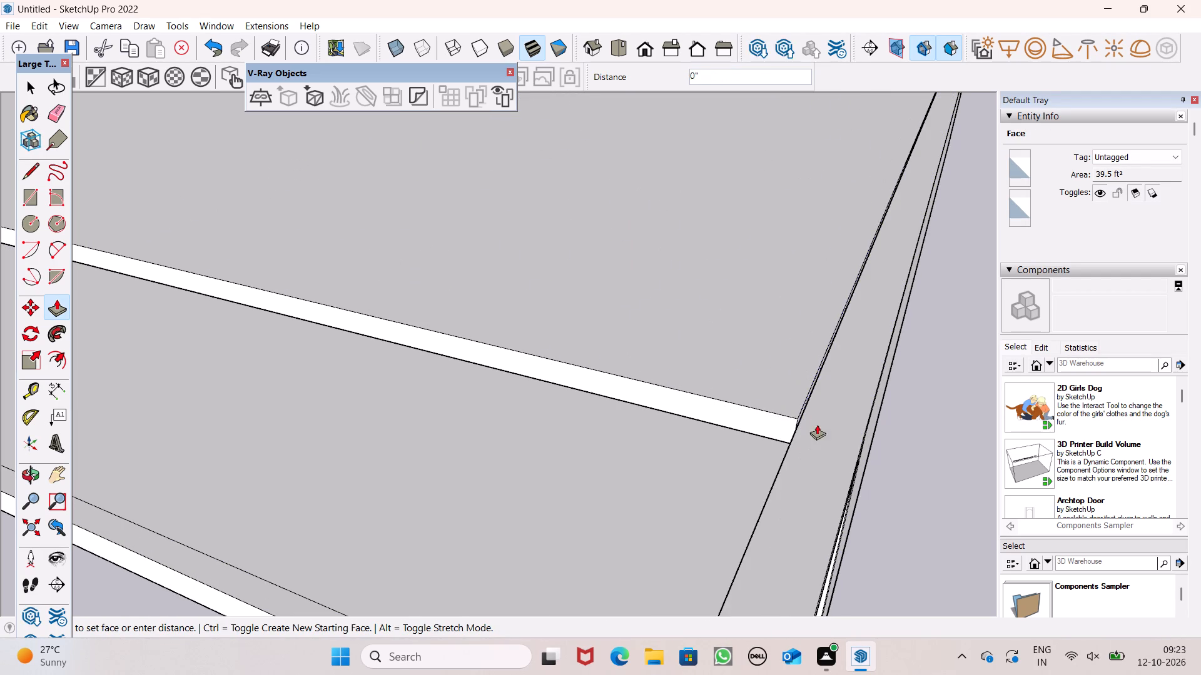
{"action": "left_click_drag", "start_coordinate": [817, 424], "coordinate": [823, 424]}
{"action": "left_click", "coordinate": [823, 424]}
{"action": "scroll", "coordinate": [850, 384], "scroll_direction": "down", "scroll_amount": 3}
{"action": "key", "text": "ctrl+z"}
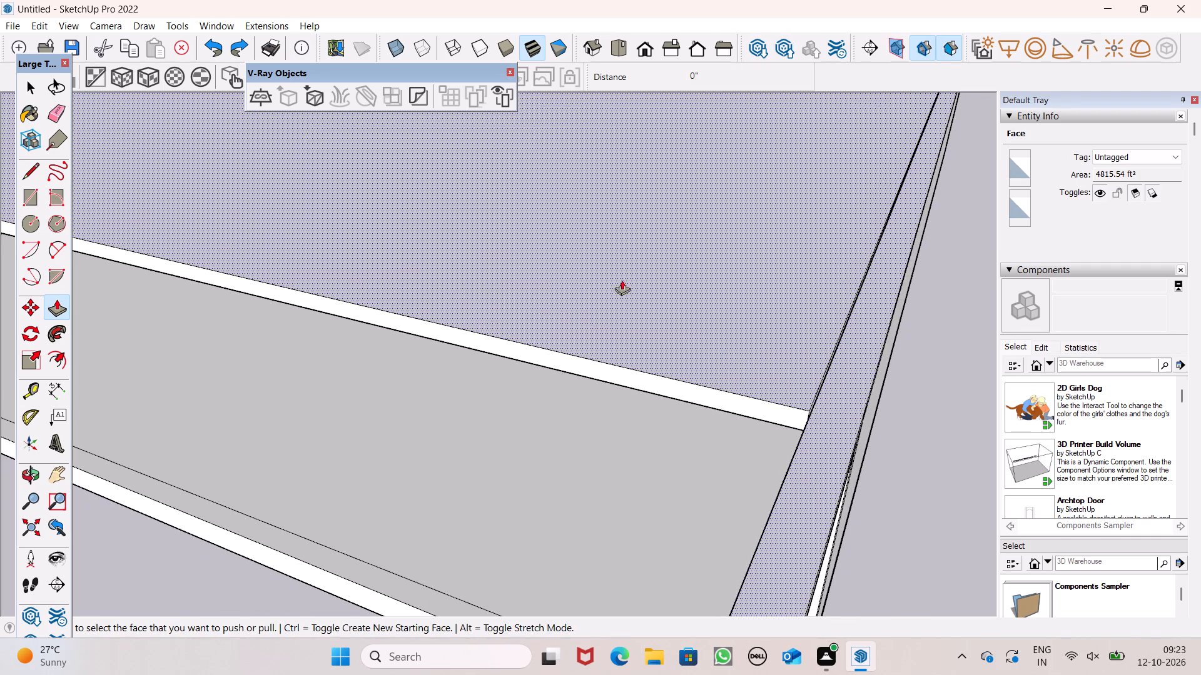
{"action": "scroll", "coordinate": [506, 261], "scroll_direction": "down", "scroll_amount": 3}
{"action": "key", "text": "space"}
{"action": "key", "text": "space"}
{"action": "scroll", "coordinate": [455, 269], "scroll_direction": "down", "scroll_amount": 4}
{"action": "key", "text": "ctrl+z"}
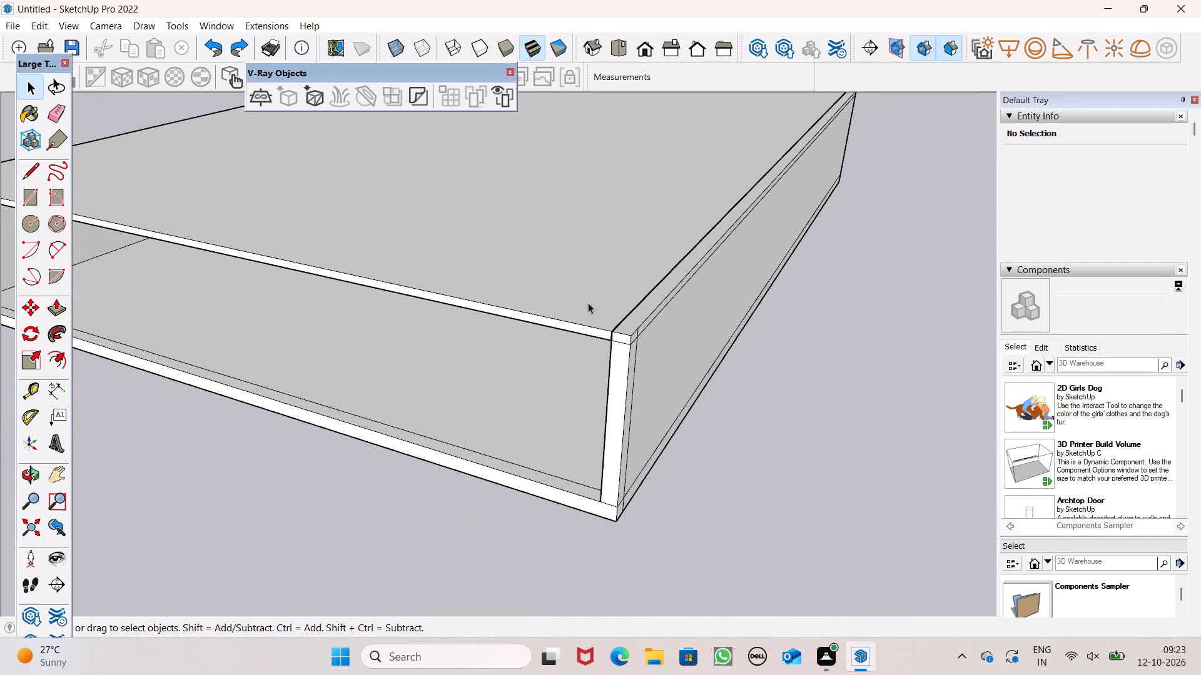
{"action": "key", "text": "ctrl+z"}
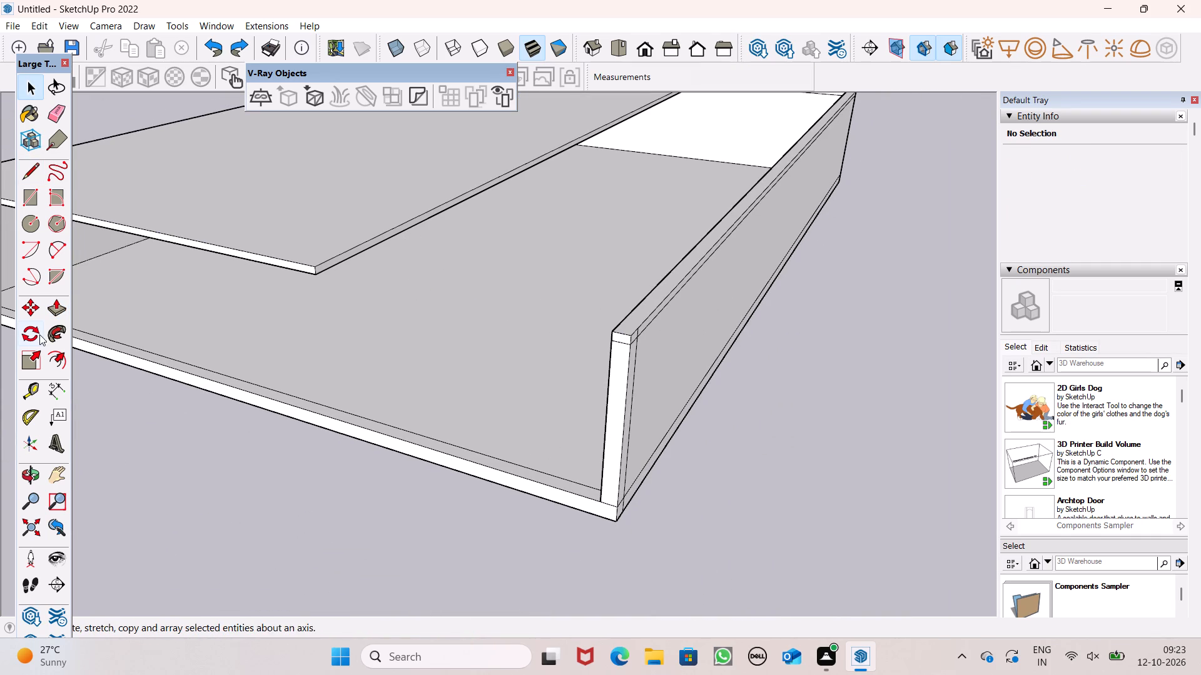
Extend the roof slab's free edge about 17' 3/4" toward the opposite side wall, stopping short of it.
{"action": "left_click", "coordinate": [53, 314]}
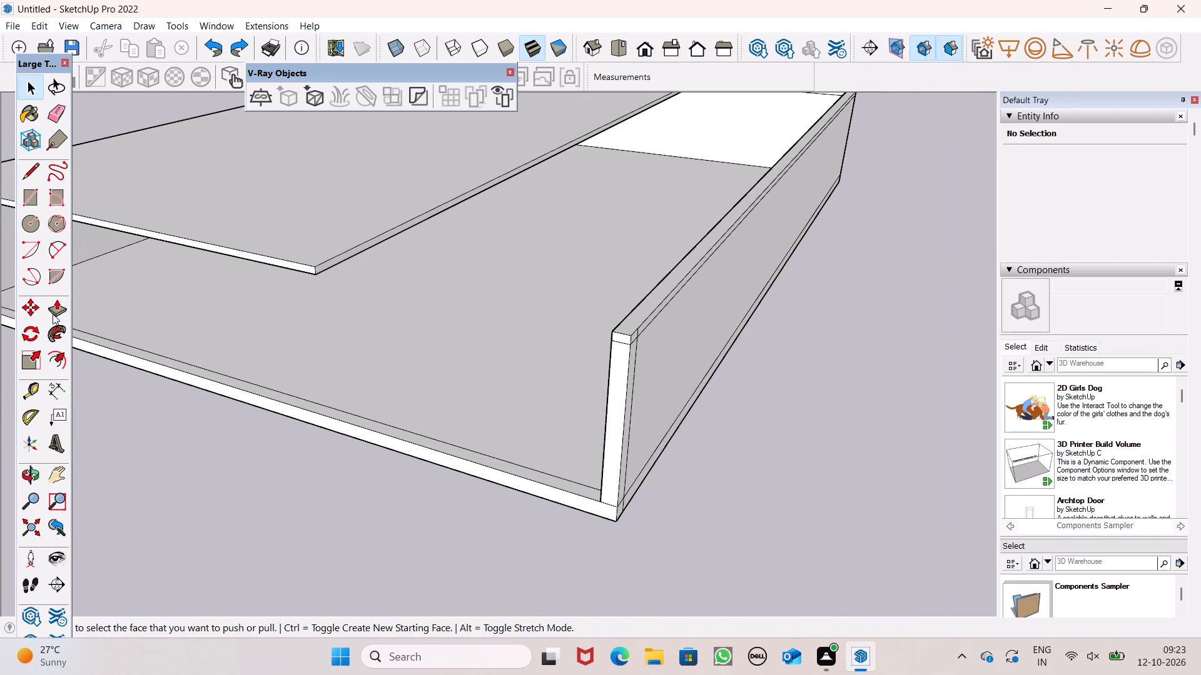
{"action": "scroll", "coordinate": [361, 283], "scroll_direction": "up", "scroll_amount": 2}
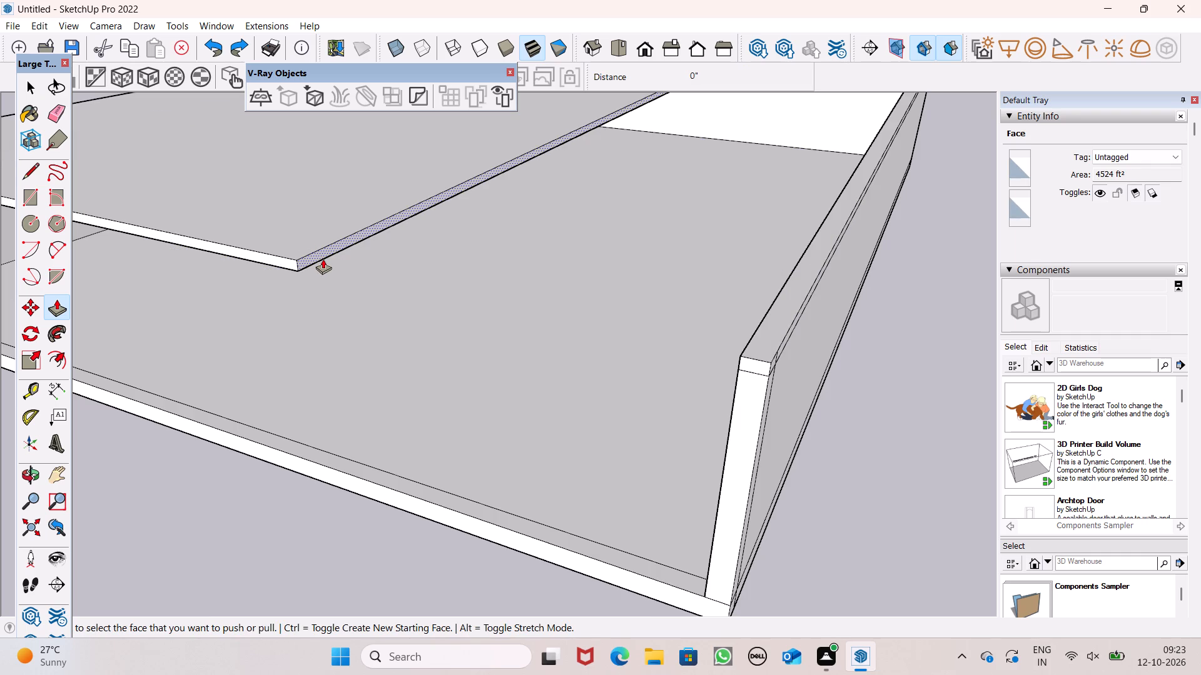
{"action": "left_click_drag", "start_coordinate": [318, 252], "coordinate": [687, 379]}
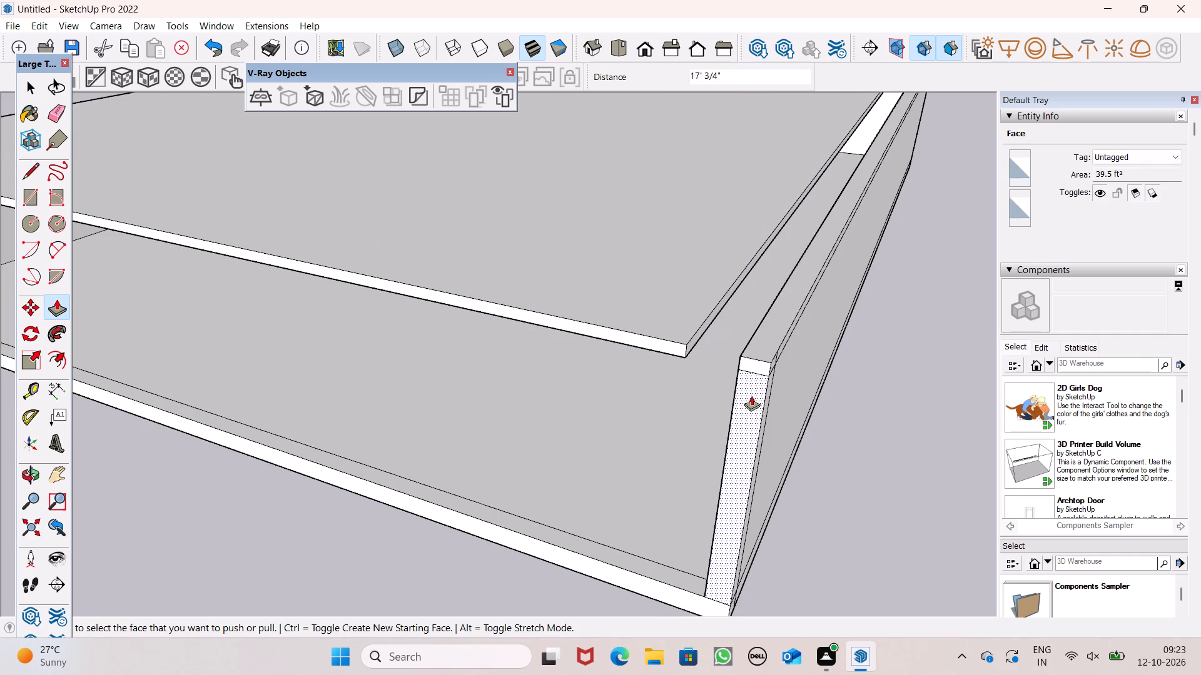
{"action": "left_click", "coordinate": [751, 396]}
{"action": "key", "text": "space"}
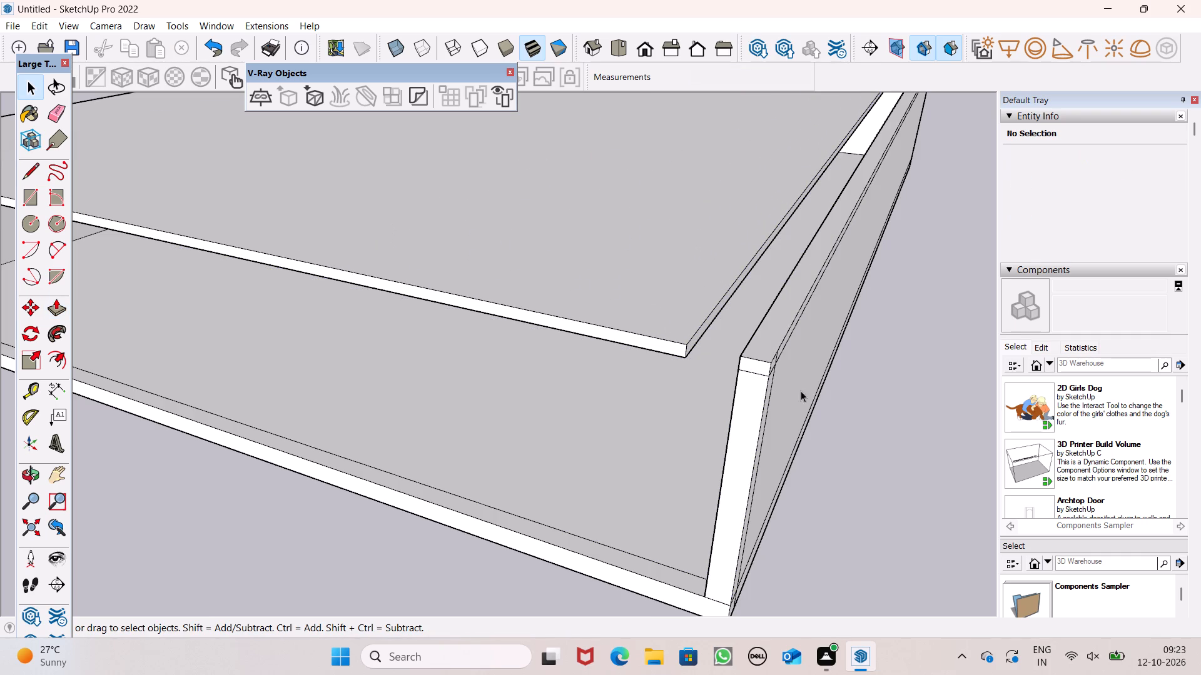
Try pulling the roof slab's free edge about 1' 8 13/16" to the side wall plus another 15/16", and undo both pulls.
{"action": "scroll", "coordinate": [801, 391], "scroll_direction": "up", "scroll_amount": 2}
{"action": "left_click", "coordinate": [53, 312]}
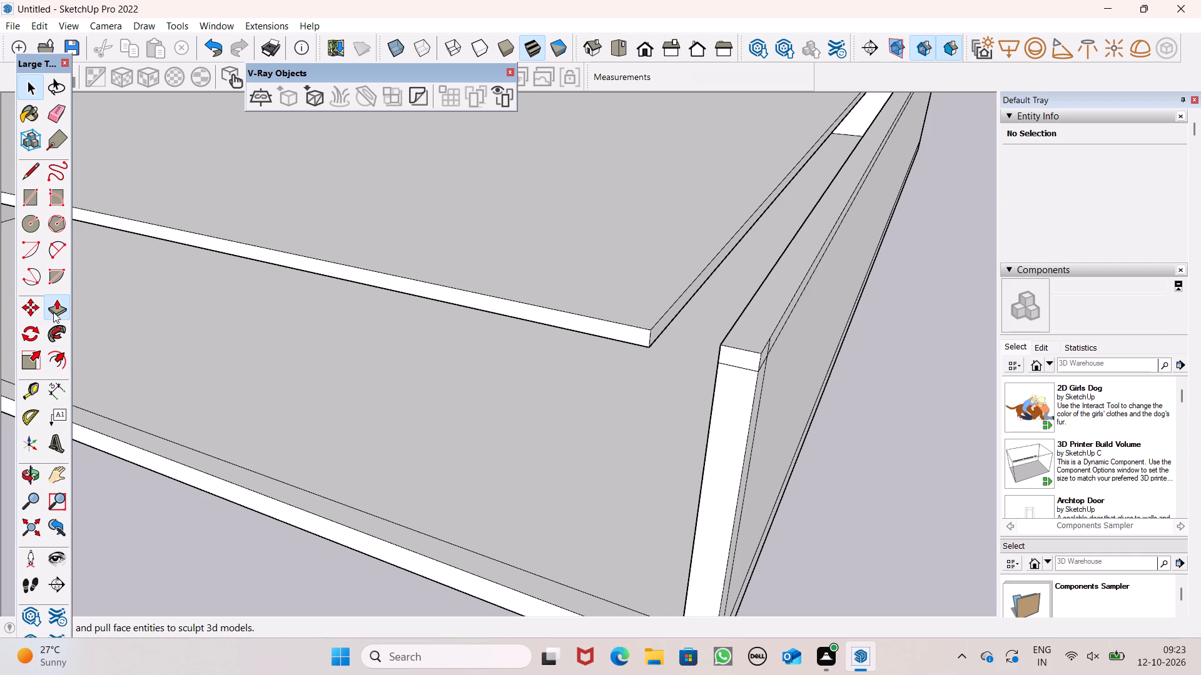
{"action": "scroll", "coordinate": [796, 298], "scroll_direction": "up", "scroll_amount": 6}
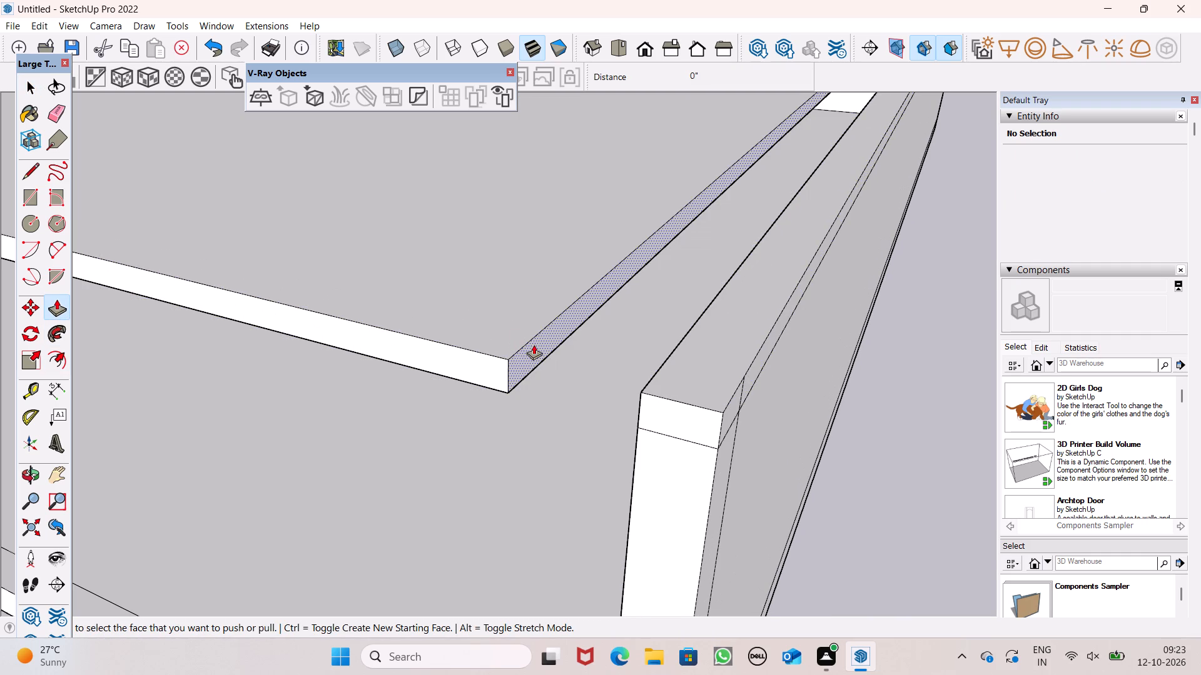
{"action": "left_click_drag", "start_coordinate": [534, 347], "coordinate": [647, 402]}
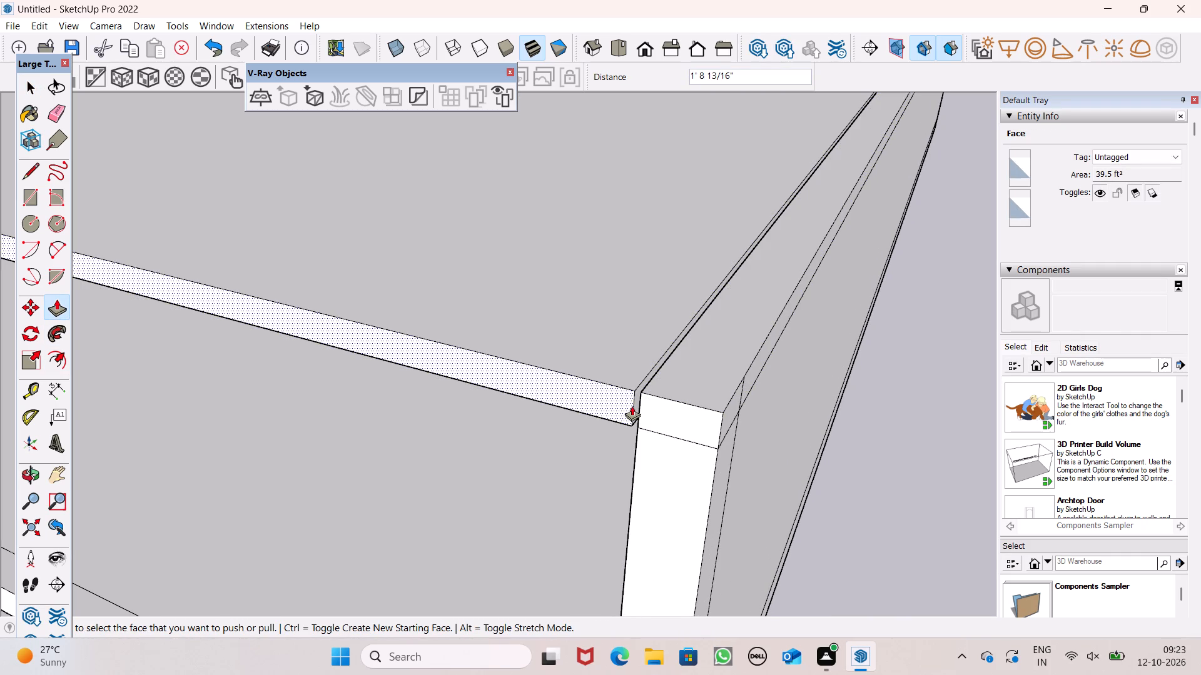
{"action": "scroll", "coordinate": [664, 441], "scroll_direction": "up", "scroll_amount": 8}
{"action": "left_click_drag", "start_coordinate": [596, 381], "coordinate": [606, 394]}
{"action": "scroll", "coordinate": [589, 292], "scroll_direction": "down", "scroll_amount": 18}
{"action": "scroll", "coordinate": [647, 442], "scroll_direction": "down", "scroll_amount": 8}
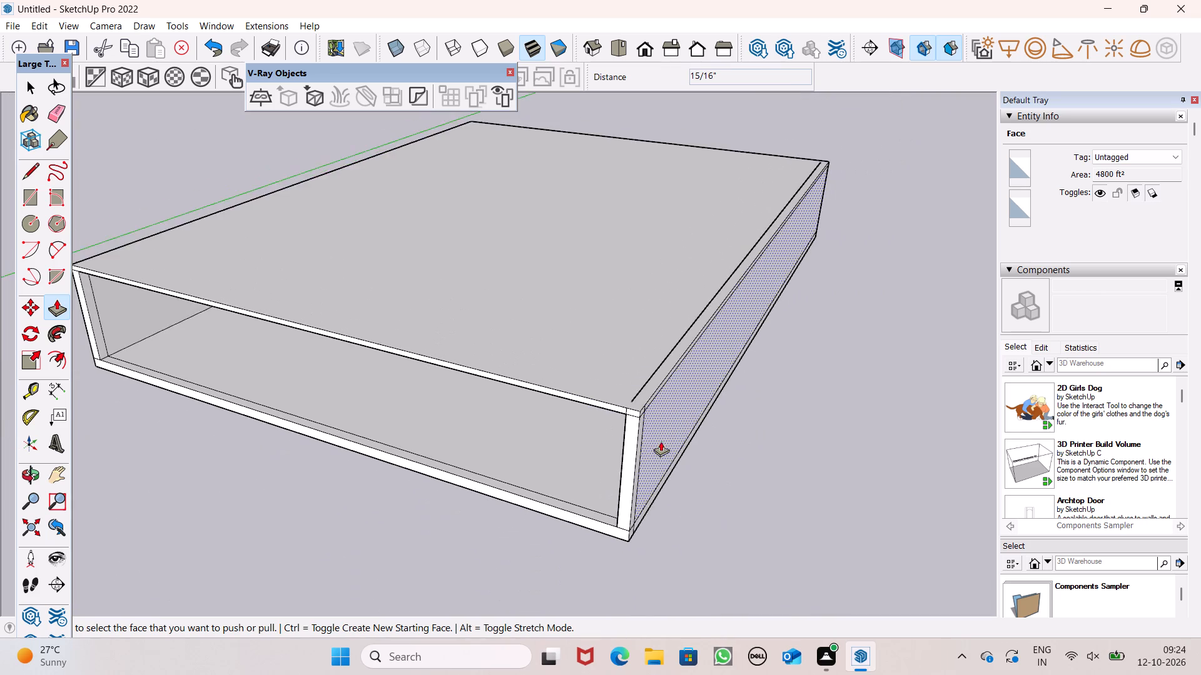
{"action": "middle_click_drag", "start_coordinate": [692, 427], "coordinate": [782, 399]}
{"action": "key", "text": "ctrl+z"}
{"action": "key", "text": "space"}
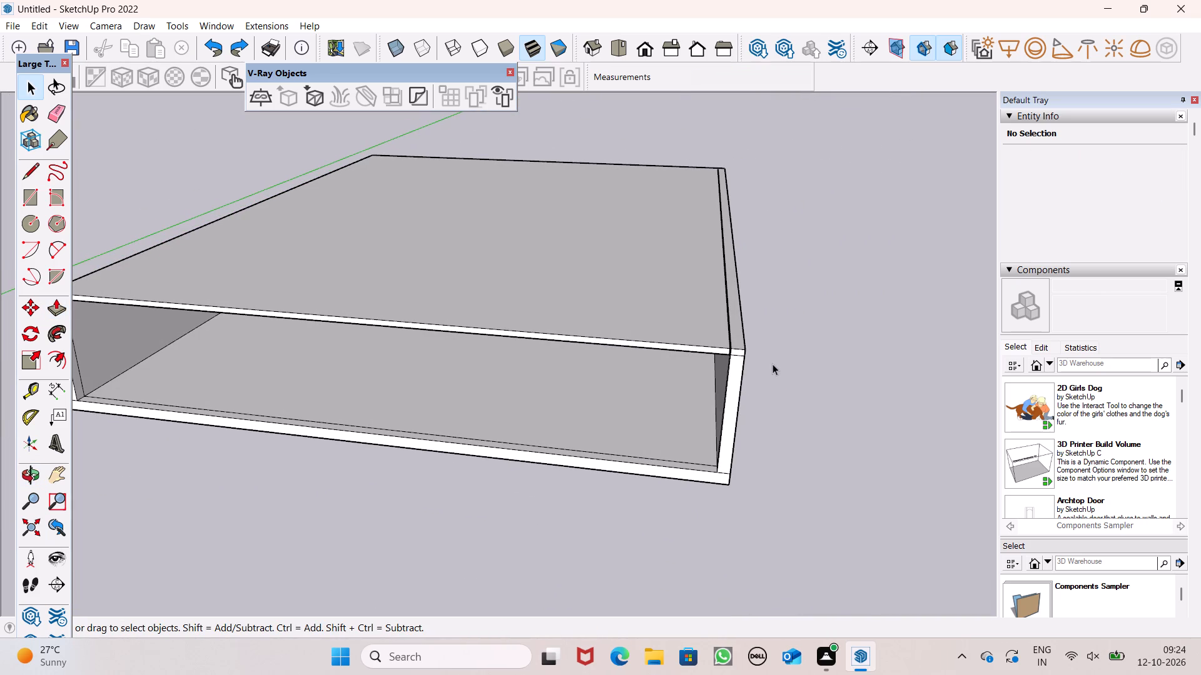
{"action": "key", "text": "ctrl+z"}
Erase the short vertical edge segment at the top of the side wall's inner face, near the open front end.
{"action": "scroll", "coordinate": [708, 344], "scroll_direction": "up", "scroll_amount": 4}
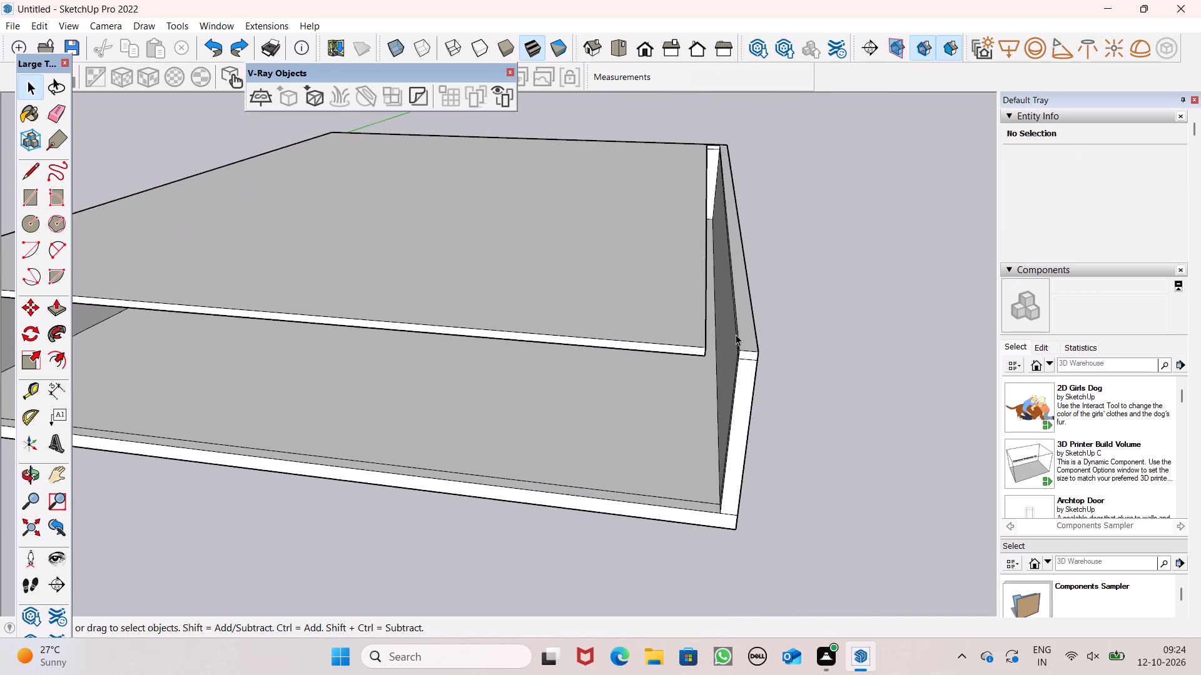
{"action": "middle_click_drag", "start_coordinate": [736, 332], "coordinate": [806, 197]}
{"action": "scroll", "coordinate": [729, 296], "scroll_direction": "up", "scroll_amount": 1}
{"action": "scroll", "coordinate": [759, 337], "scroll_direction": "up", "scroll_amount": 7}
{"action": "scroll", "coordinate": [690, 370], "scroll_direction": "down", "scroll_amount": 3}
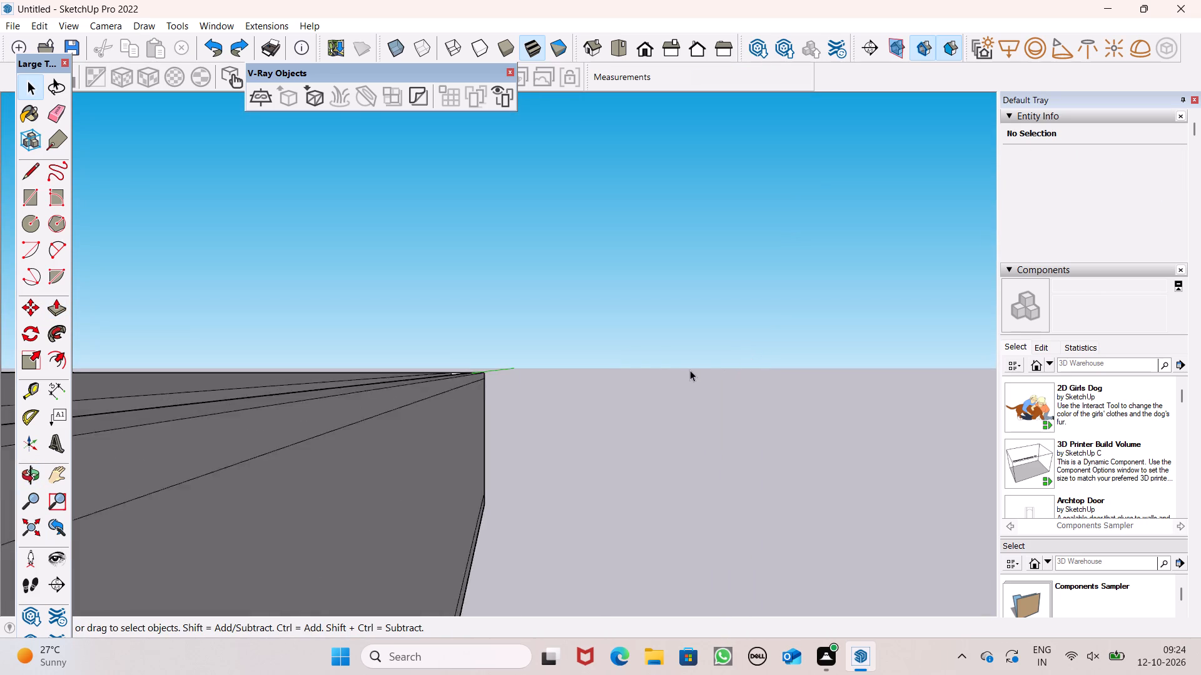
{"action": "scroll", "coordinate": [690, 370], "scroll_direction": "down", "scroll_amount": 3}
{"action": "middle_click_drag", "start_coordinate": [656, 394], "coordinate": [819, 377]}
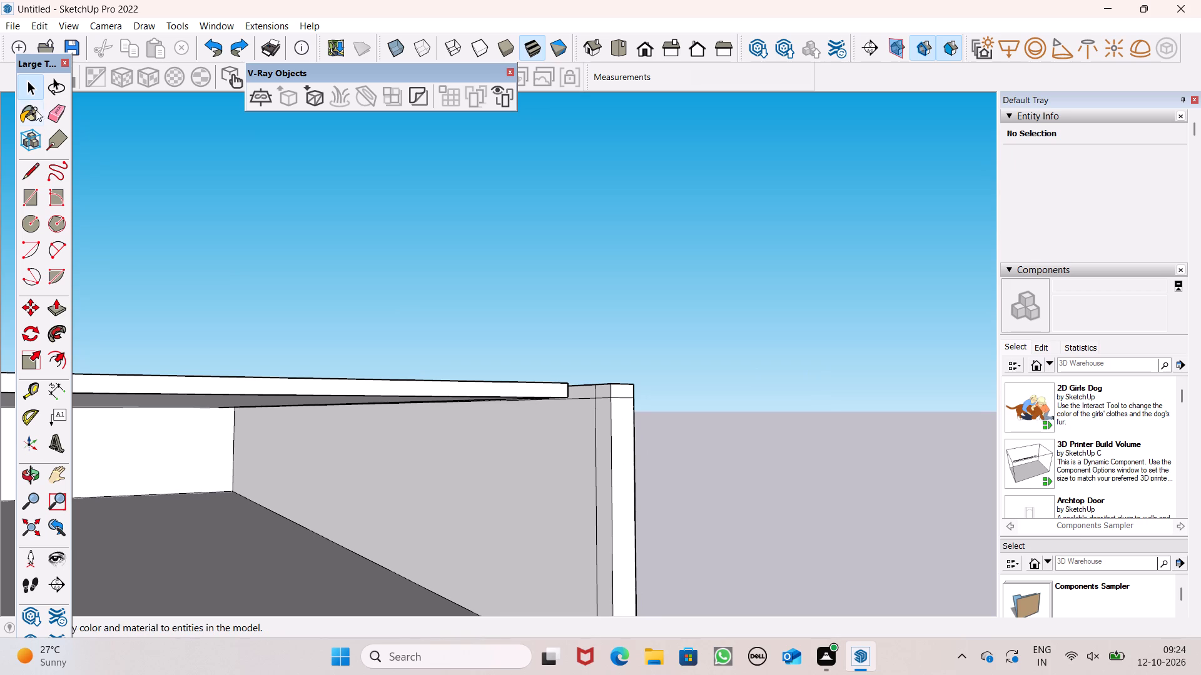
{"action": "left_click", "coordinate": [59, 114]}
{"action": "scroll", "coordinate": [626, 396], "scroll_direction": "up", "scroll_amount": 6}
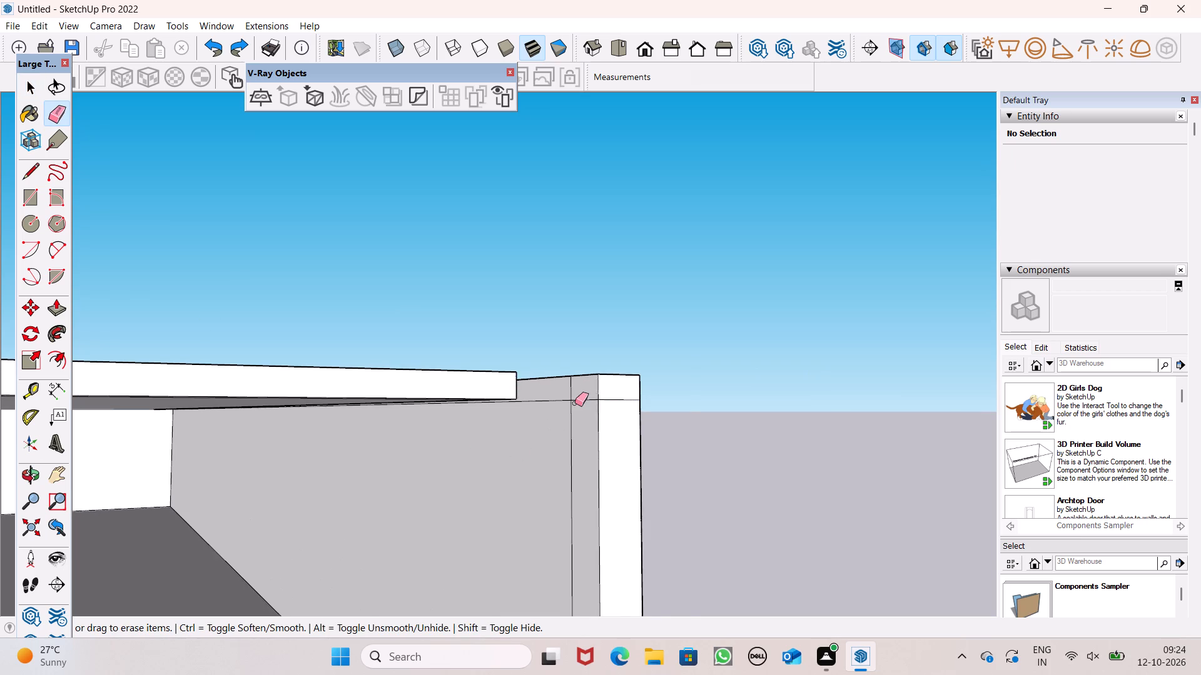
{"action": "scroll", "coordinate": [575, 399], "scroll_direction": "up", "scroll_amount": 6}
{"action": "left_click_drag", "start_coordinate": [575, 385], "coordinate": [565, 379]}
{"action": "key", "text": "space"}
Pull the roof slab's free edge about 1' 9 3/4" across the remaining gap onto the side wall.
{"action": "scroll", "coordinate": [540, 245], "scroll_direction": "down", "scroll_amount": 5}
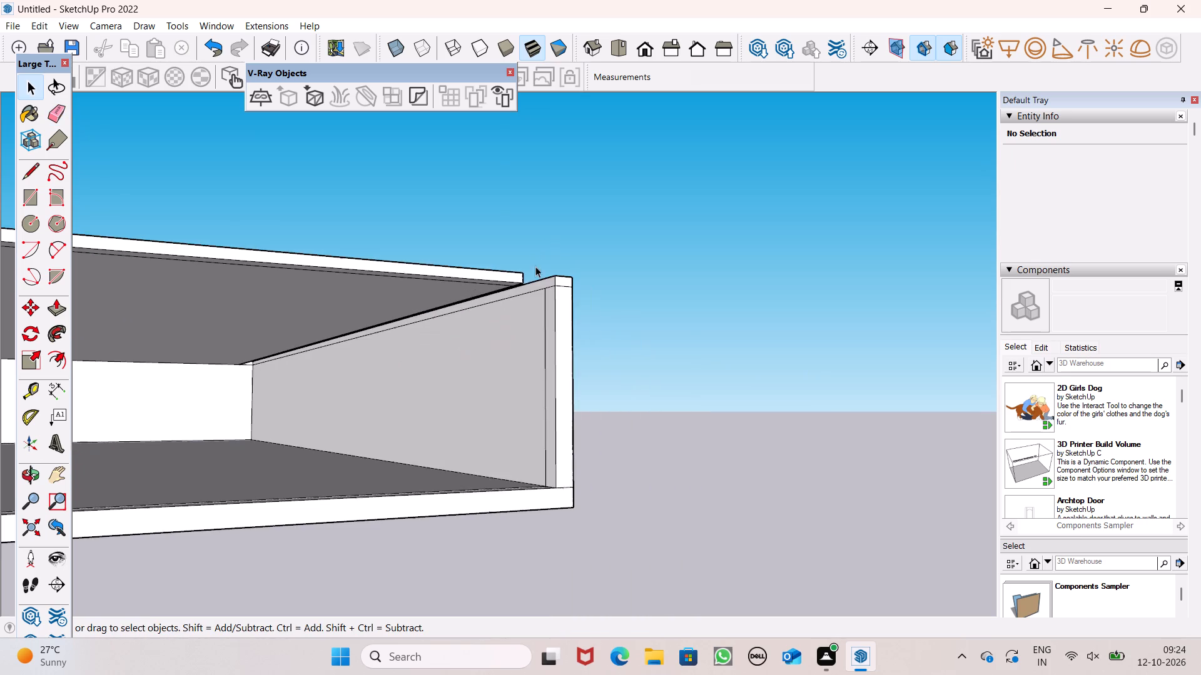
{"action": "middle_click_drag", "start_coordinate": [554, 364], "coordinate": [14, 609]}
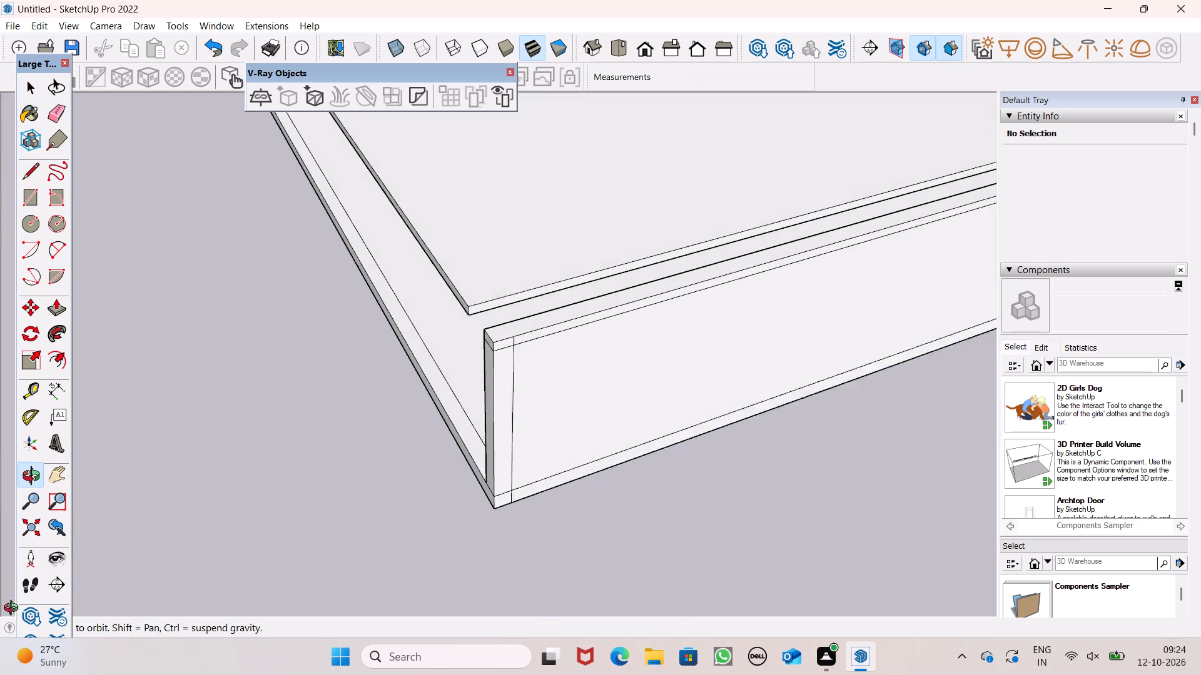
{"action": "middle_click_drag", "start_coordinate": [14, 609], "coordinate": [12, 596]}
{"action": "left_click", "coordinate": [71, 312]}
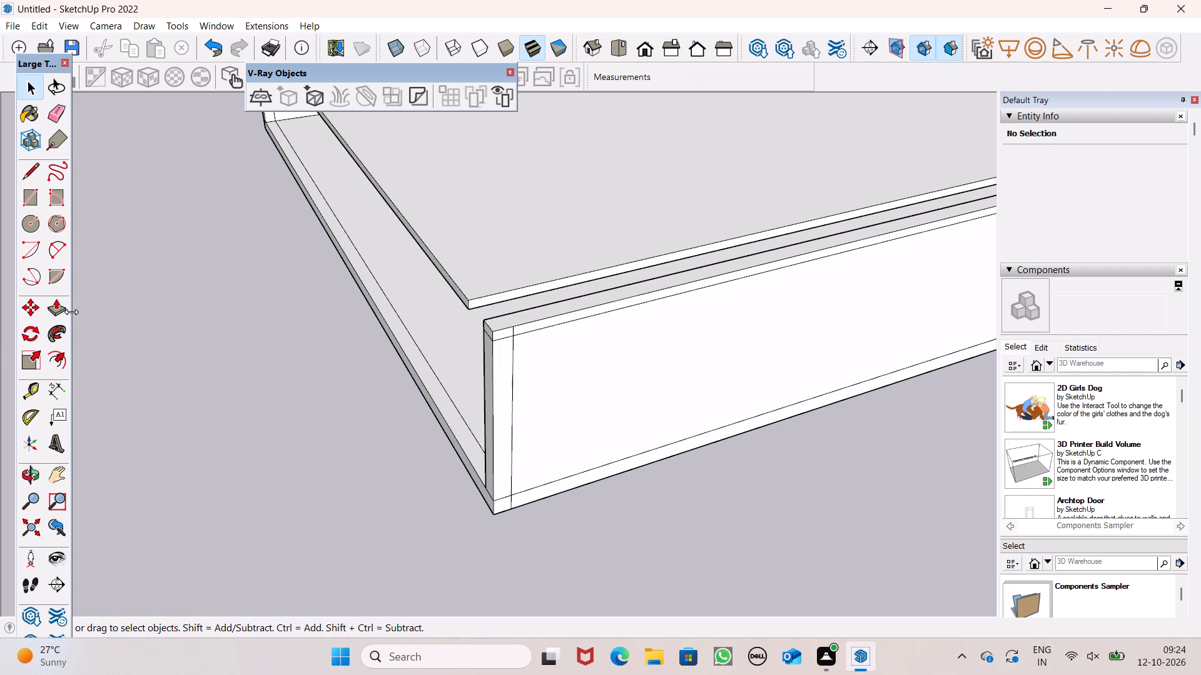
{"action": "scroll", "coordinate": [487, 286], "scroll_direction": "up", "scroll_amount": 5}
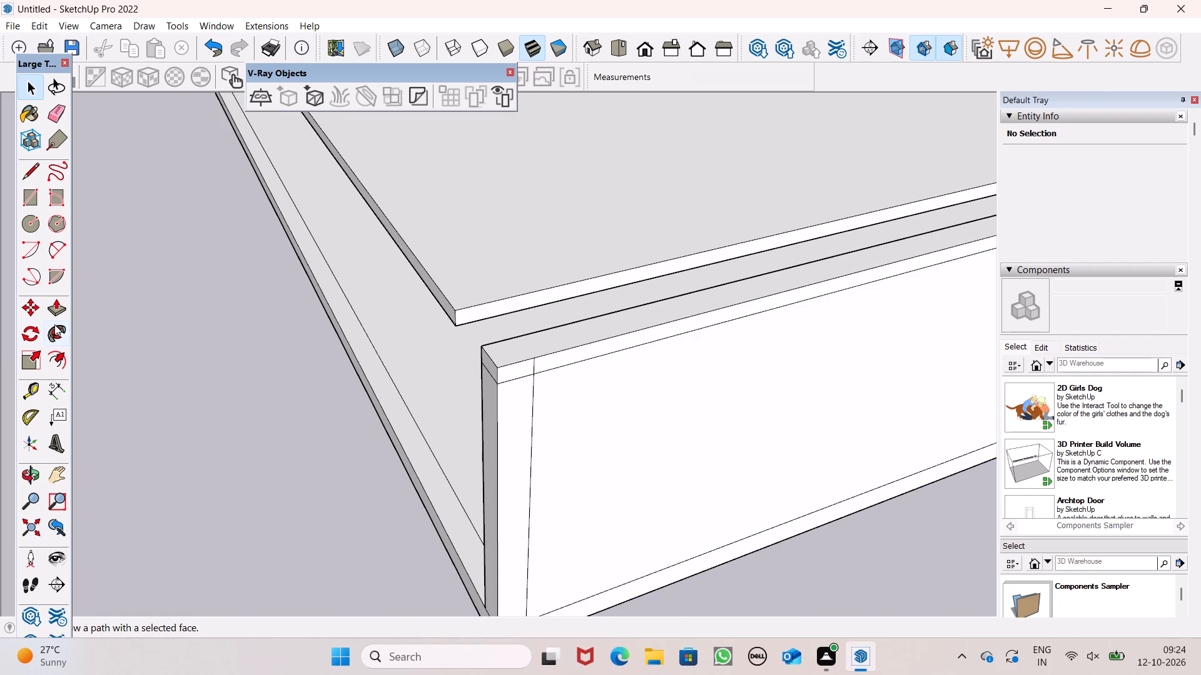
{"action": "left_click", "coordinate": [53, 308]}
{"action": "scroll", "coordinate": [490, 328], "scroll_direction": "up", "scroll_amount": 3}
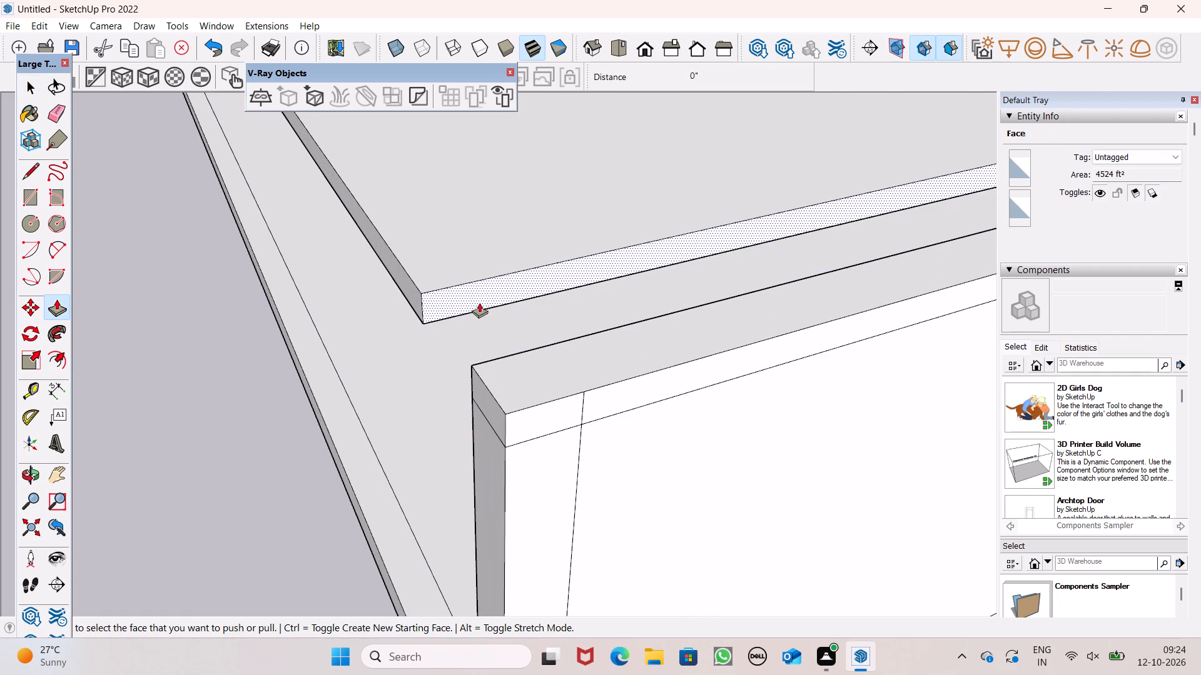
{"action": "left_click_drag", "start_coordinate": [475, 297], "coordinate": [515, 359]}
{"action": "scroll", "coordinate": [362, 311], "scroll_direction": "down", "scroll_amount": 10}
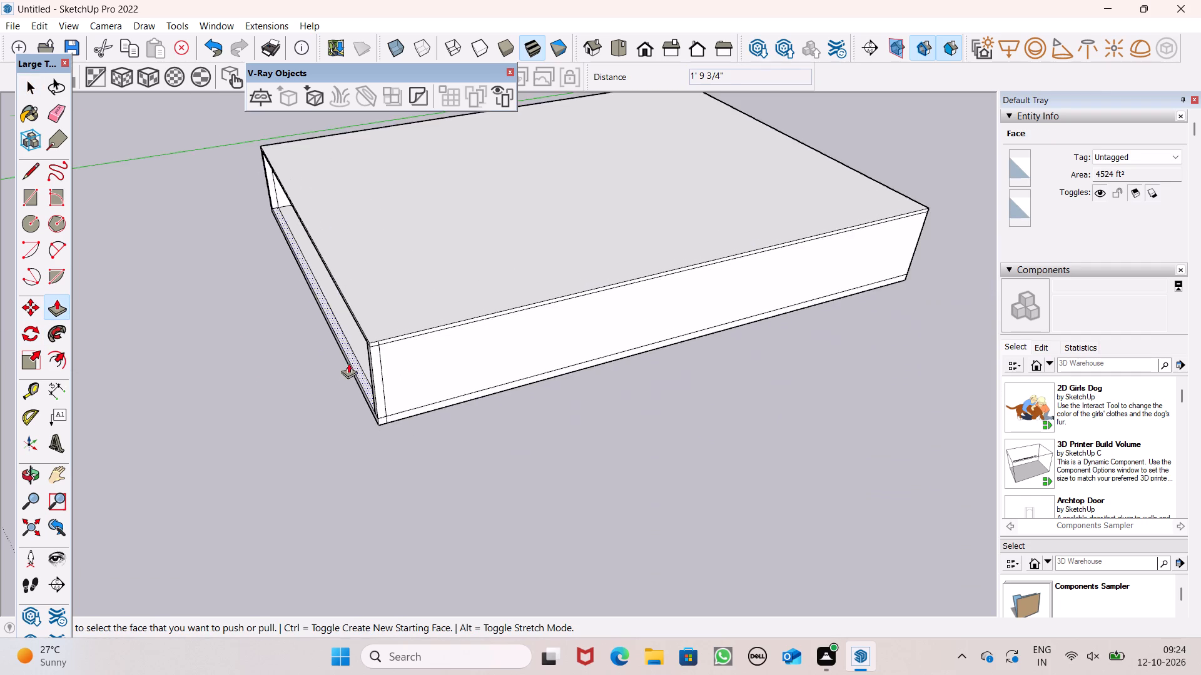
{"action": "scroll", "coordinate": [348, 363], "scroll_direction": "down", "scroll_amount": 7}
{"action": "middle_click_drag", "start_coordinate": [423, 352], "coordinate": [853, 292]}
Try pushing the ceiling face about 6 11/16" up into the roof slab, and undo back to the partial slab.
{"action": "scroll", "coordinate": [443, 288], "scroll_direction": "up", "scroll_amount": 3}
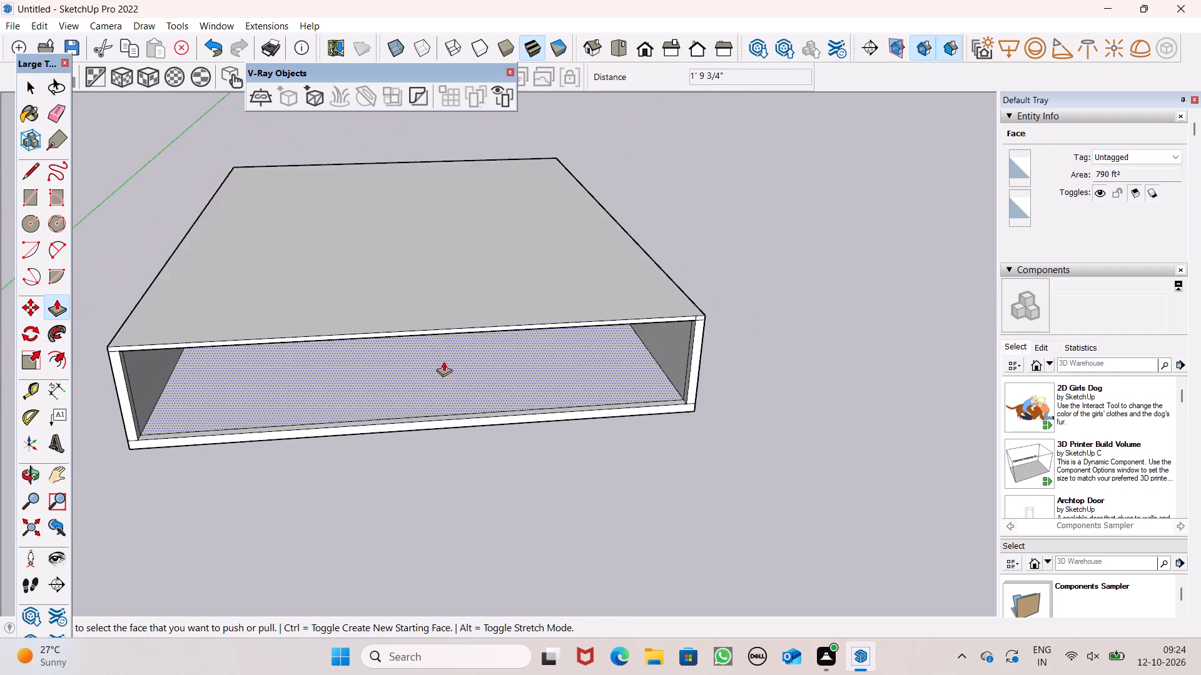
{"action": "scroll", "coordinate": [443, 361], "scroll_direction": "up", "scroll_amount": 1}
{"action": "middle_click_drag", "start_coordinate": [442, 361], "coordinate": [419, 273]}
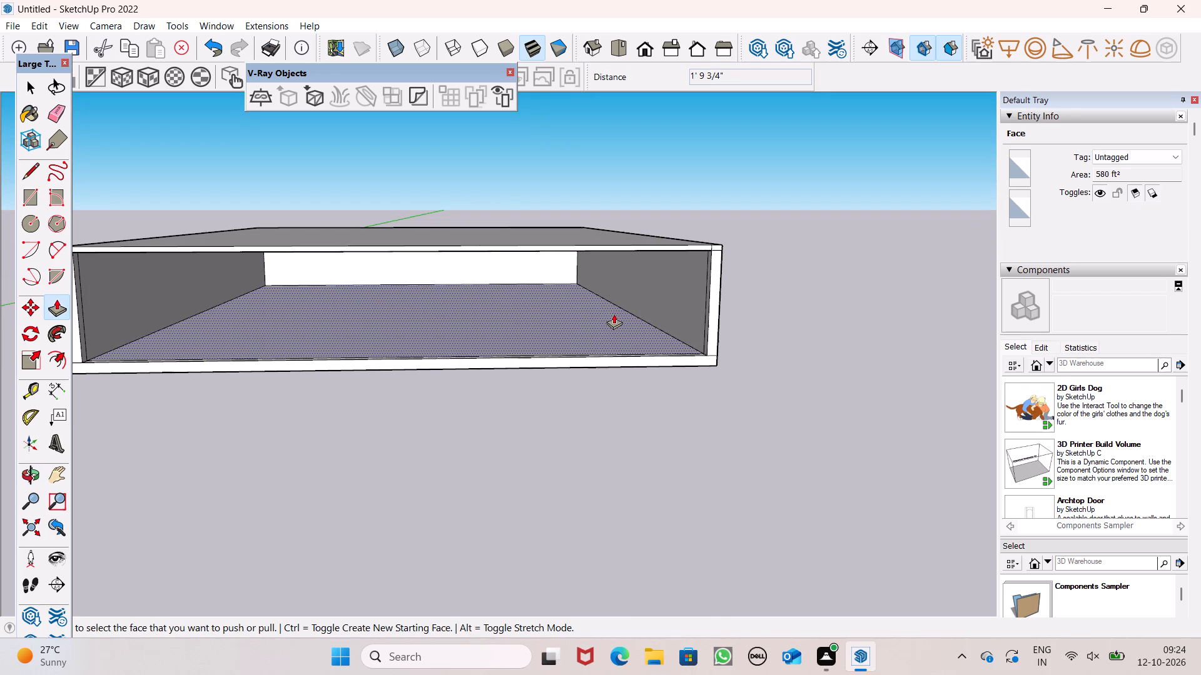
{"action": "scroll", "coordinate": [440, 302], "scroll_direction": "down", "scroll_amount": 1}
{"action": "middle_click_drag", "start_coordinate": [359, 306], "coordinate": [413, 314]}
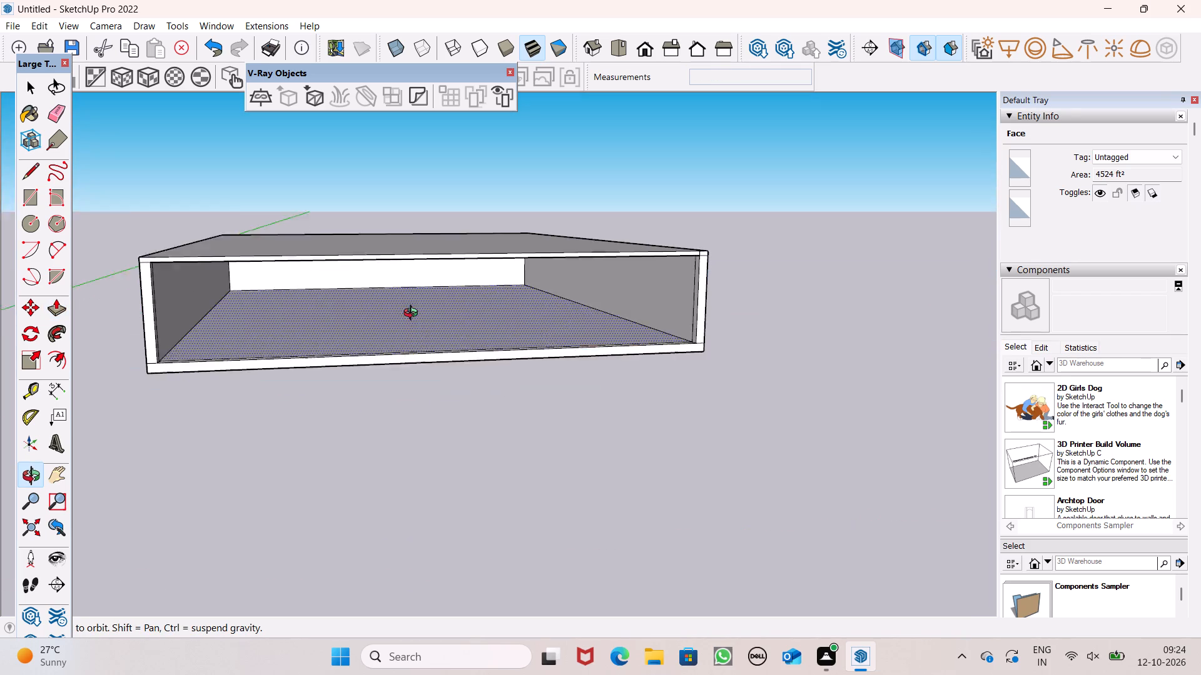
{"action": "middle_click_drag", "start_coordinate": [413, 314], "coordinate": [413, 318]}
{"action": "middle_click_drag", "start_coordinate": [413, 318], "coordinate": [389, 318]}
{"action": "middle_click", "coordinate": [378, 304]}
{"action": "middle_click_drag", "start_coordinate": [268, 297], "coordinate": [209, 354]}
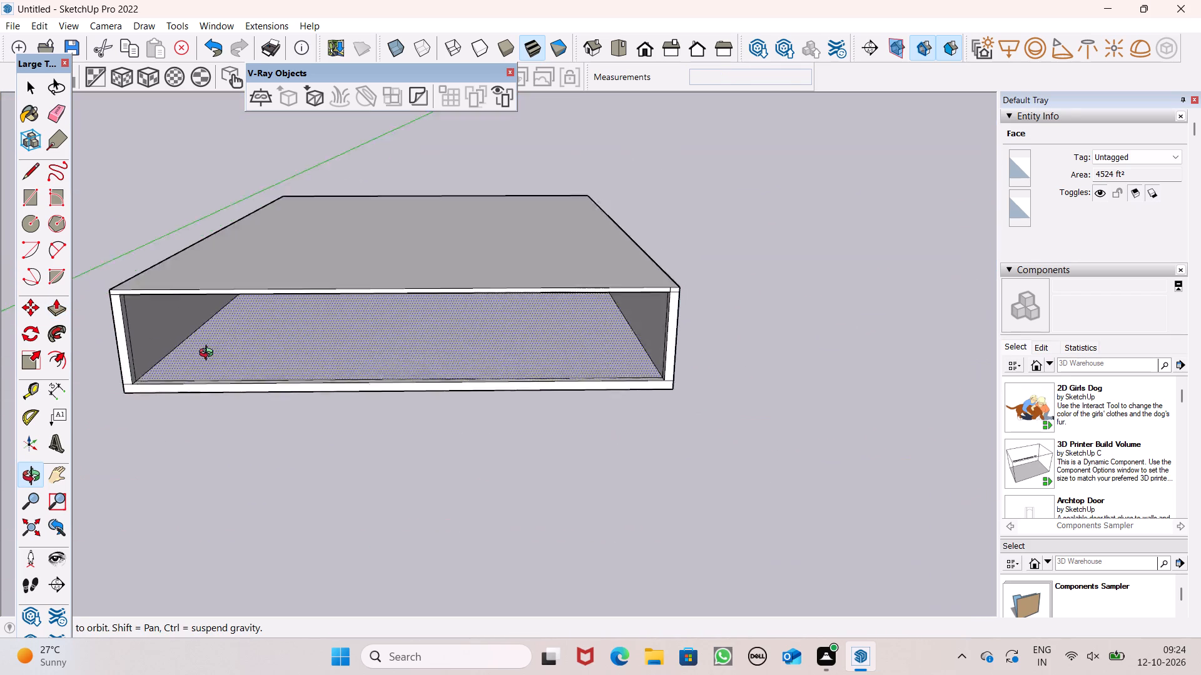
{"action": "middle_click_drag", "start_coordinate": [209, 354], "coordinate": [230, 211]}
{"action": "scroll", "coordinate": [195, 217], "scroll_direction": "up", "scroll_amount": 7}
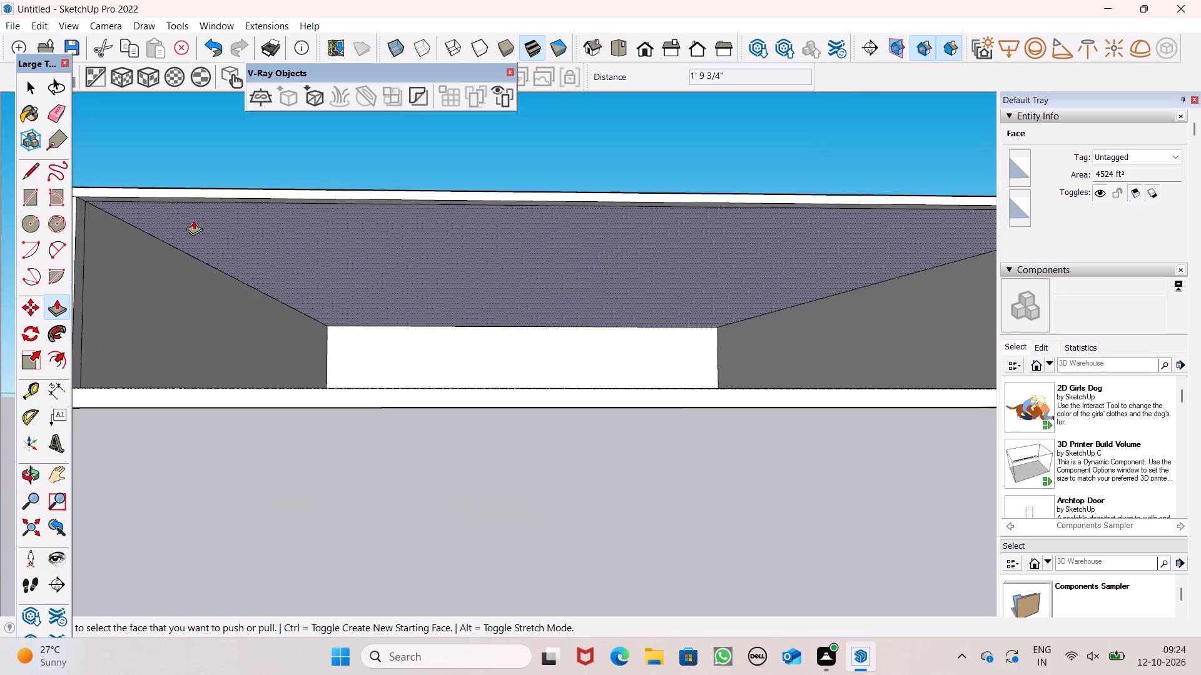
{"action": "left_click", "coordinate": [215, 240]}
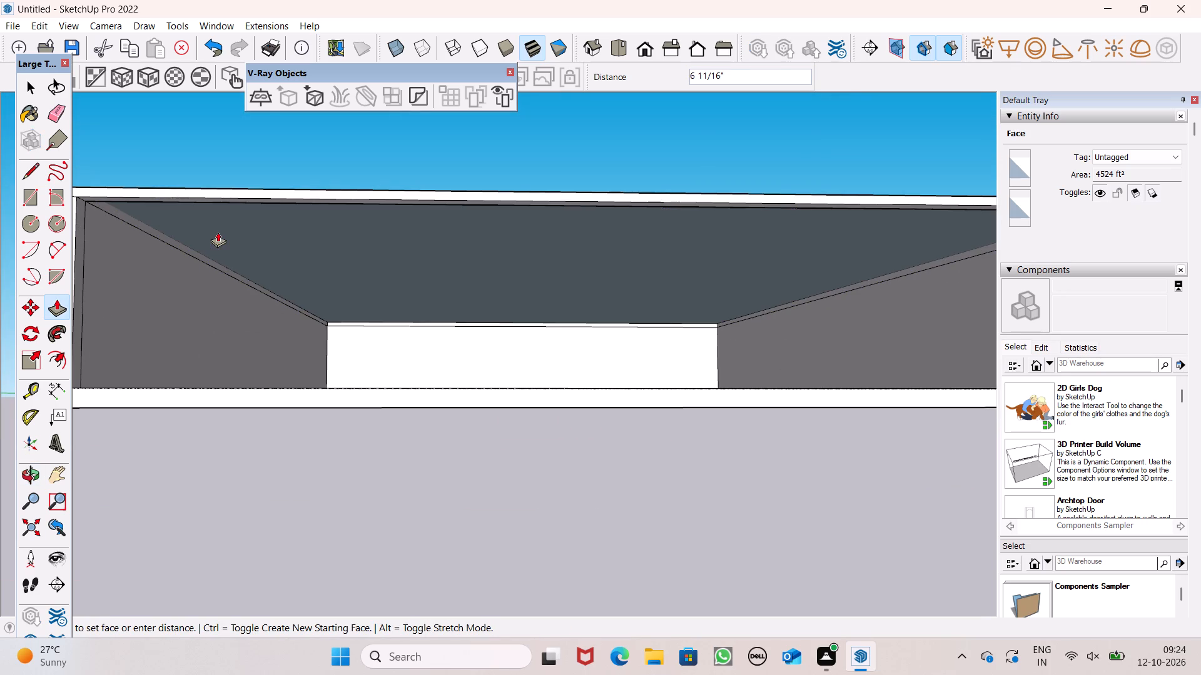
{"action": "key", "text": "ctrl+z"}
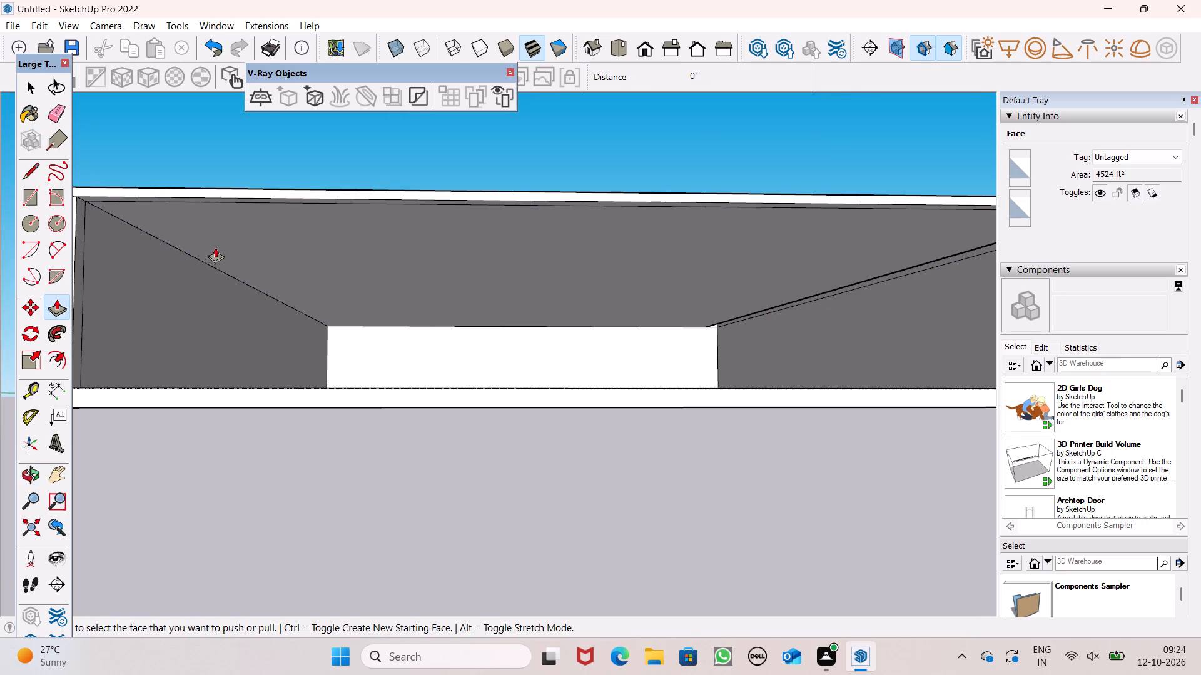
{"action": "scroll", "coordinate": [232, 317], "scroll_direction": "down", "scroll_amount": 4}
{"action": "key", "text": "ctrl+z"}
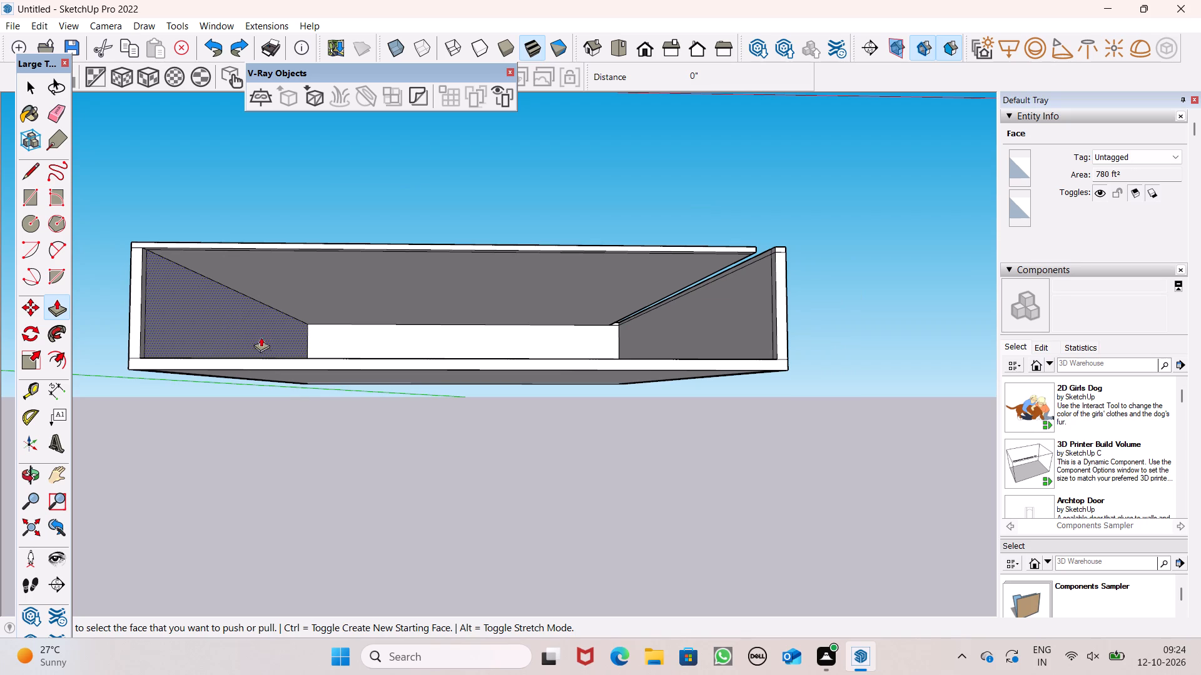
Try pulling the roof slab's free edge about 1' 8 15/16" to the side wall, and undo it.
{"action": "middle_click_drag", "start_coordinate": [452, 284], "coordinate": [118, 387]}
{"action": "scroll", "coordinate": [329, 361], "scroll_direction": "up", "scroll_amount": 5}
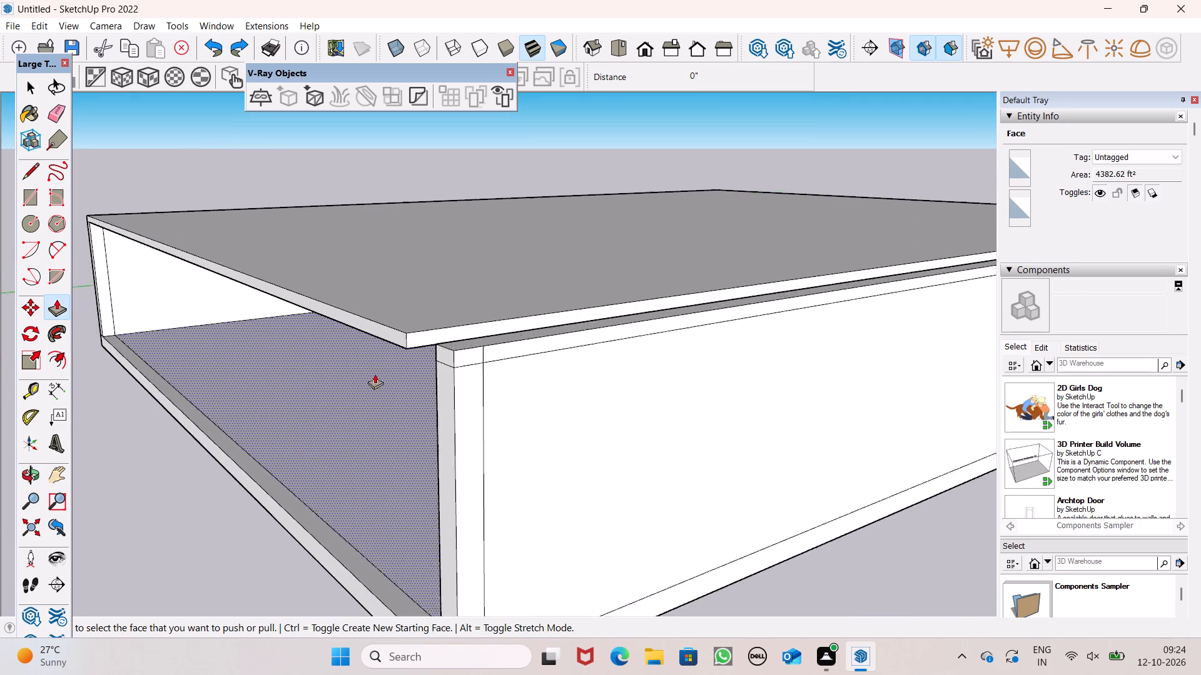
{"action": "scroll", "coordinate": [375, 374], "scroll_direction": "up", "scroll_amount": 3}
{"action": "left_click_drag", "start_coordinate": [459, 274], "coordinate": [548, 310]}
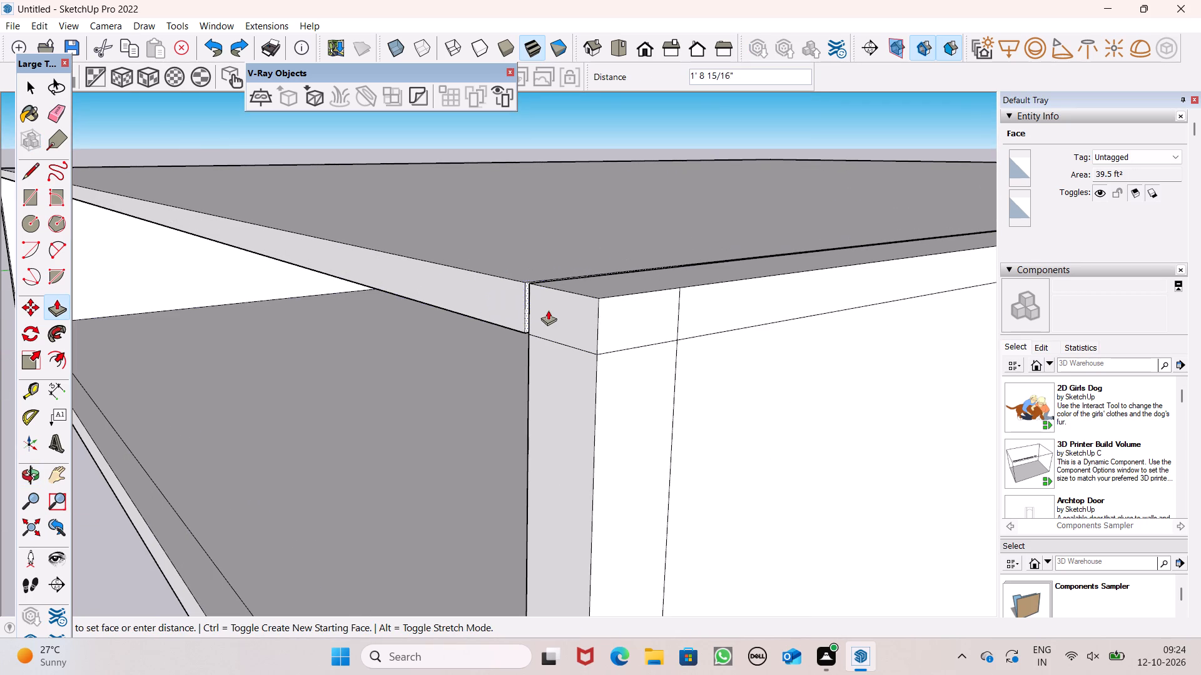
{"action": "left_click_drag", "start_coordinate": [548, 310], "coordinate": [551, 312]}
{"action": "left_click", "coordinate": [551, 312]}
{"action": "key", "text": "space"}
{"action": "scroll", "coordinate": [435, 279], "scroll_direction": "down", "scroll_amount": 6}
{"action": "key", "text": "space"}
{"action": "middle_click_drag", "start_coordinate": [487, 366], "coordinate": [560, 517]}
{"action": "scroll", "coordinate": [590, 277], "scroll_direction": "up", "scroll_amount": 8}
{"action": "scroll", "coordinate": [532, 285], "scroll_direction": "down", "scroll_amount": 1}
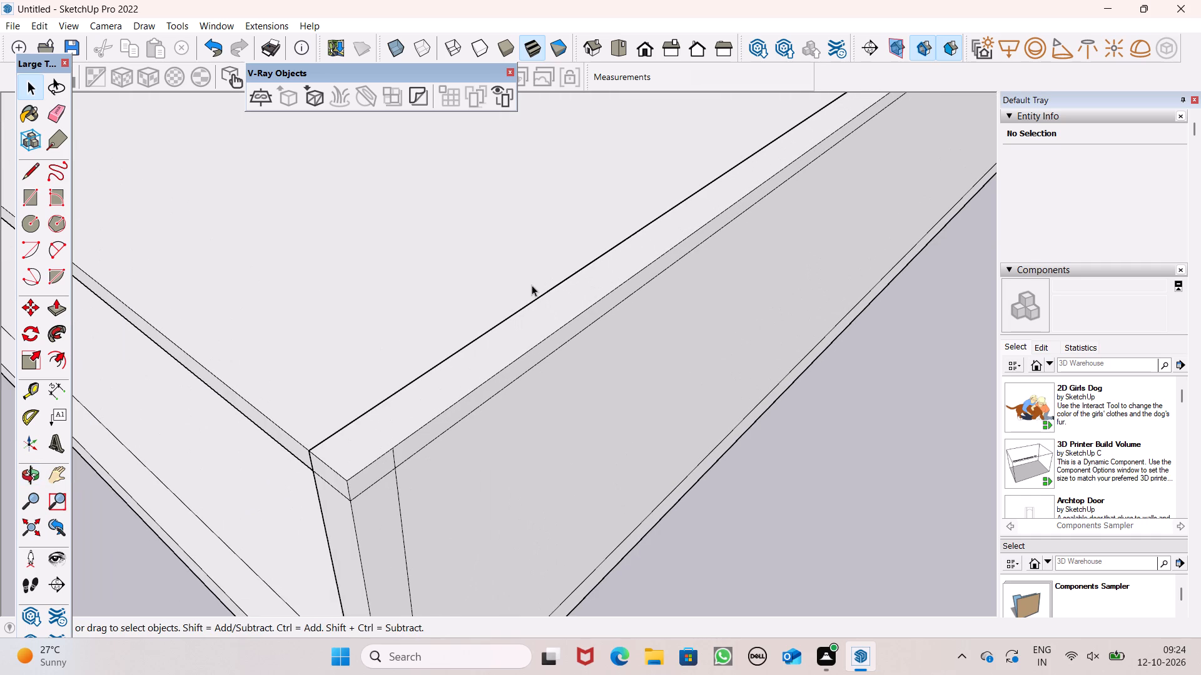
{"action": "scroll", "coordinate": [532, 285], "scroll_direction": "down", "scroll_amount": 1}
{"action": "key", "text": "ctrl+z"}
Erase the short vertical edge segment in the top band of the side wall's inner face, near the open front end.
{"action": "scroll", "coordinate": [388, 331], "scroll_direction": "up", "scroll_amount": 1}
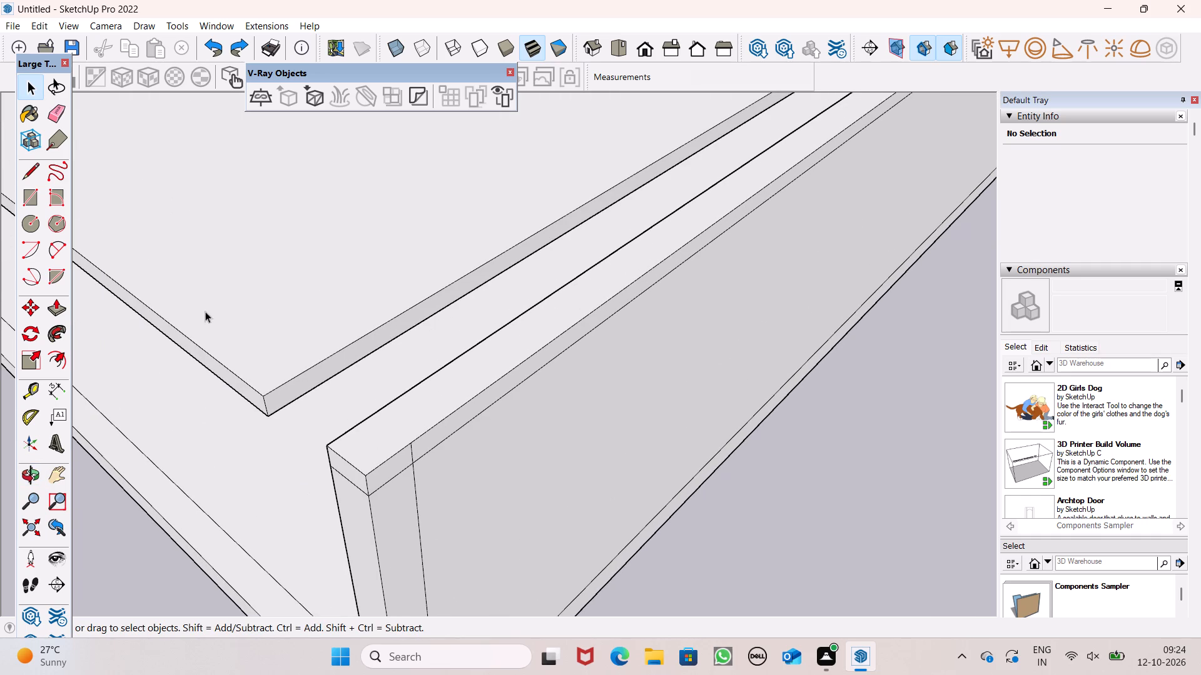
{"action": "left_click", "coordinate": [69, 319]}
{"action": "middle_click_drag", "start_coordinate": [437, 447], "coordinate": [819, 318]}
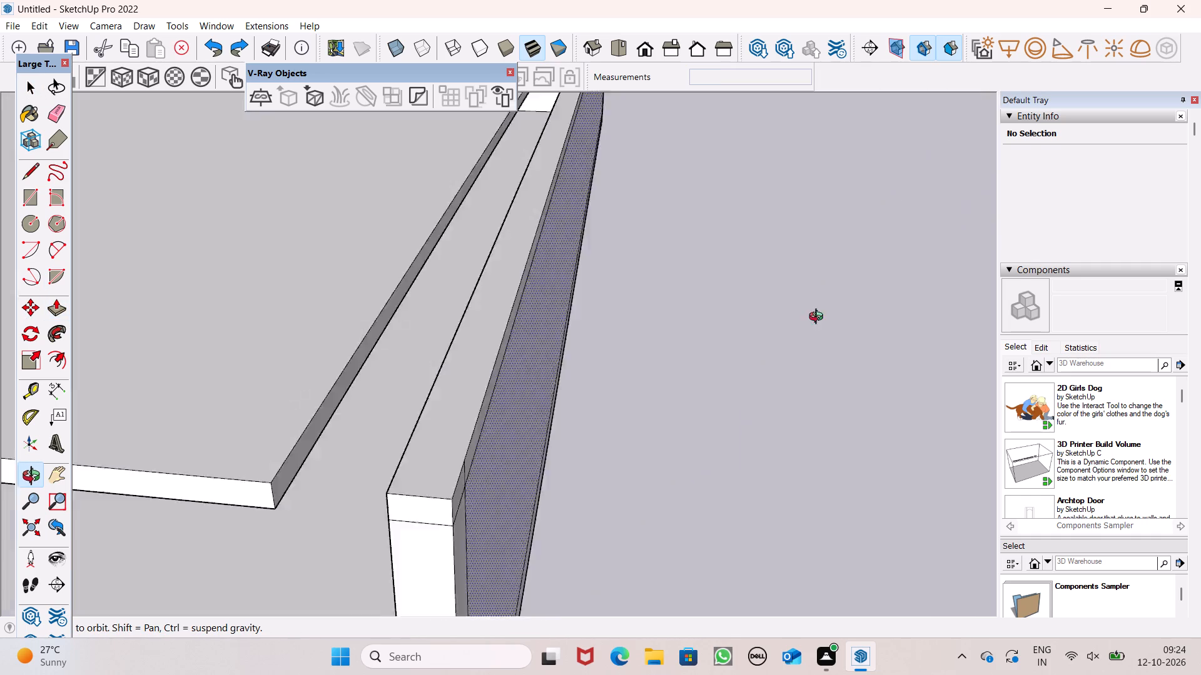
{"action": "middle_click_drag", "start_coordinate": [819, 318], "coordinate": [990, 242]}
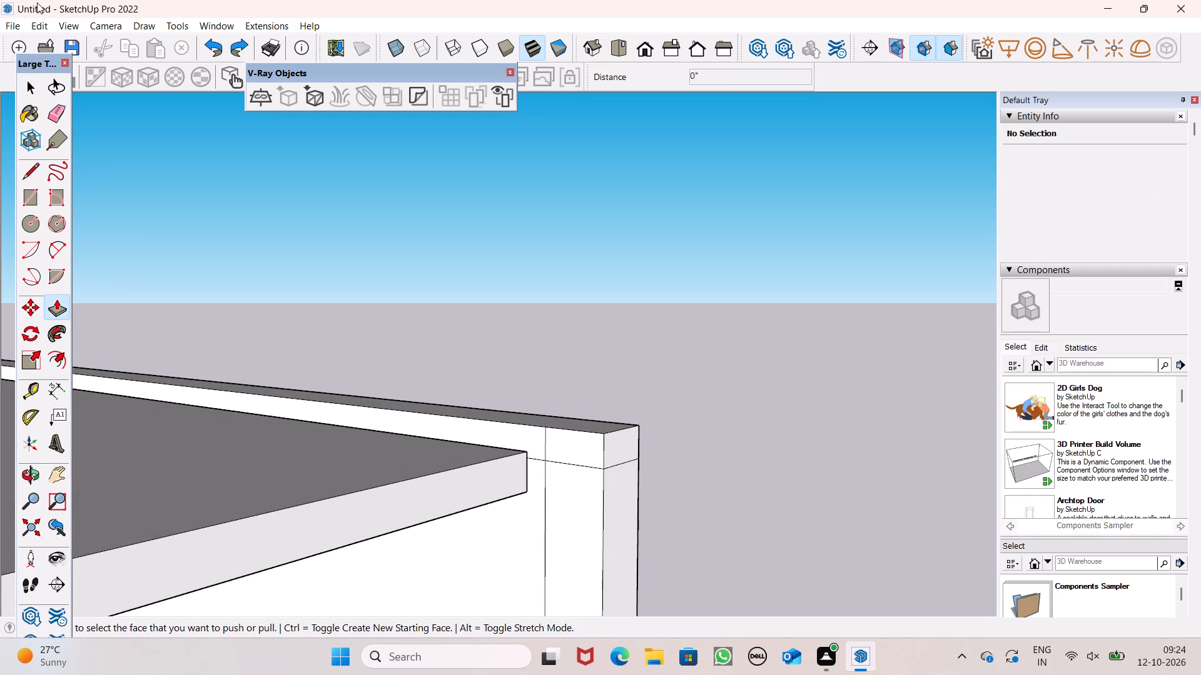
{"action": "double_click", "coordinate": [73, 111]}
{"action": "left_click", "coordinate": [55, 111]}
{"action": "scroll", "coordinate": [576, 455], "scroll_direction": "up", "scroll_amount": 5}
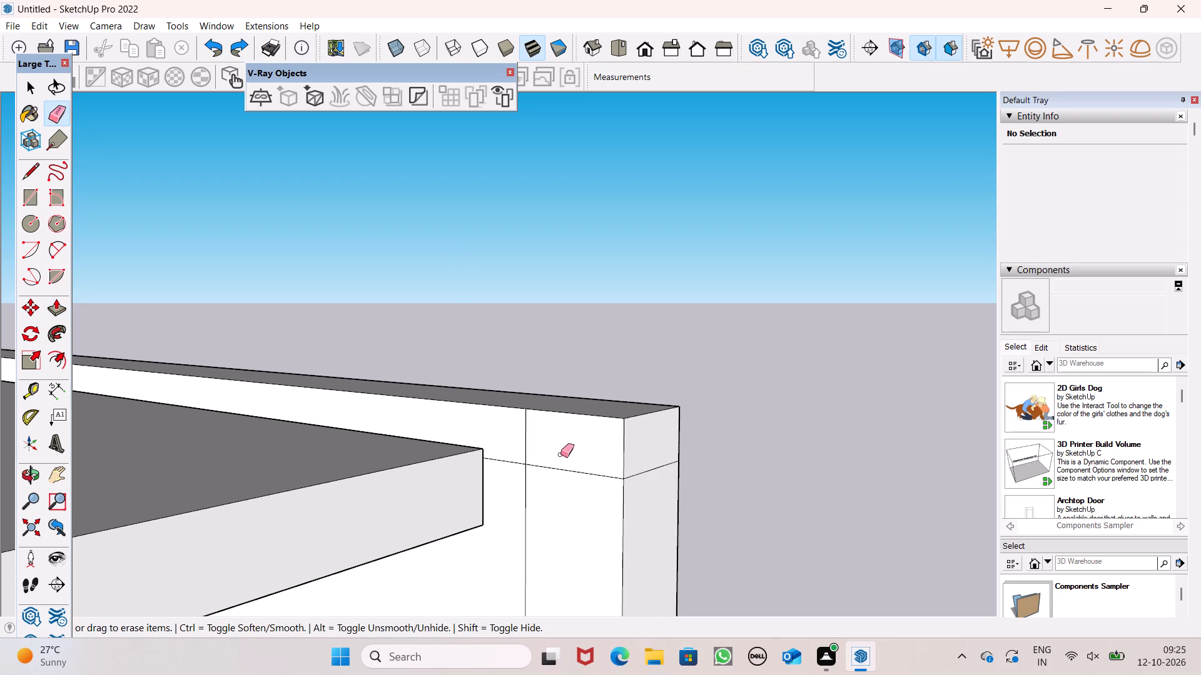
{"action": "left_click_drag", "start_coordinate": [513, 441], "coordinate": [537, 439]}
{"action": "scroll", "coordinate": [636, 310], "scroll_direction": "down", "scroll_amount": 4}
{"action": "middle_click_drag", "start_coordinate": [737, 439], "coordinate": [638, 519]}
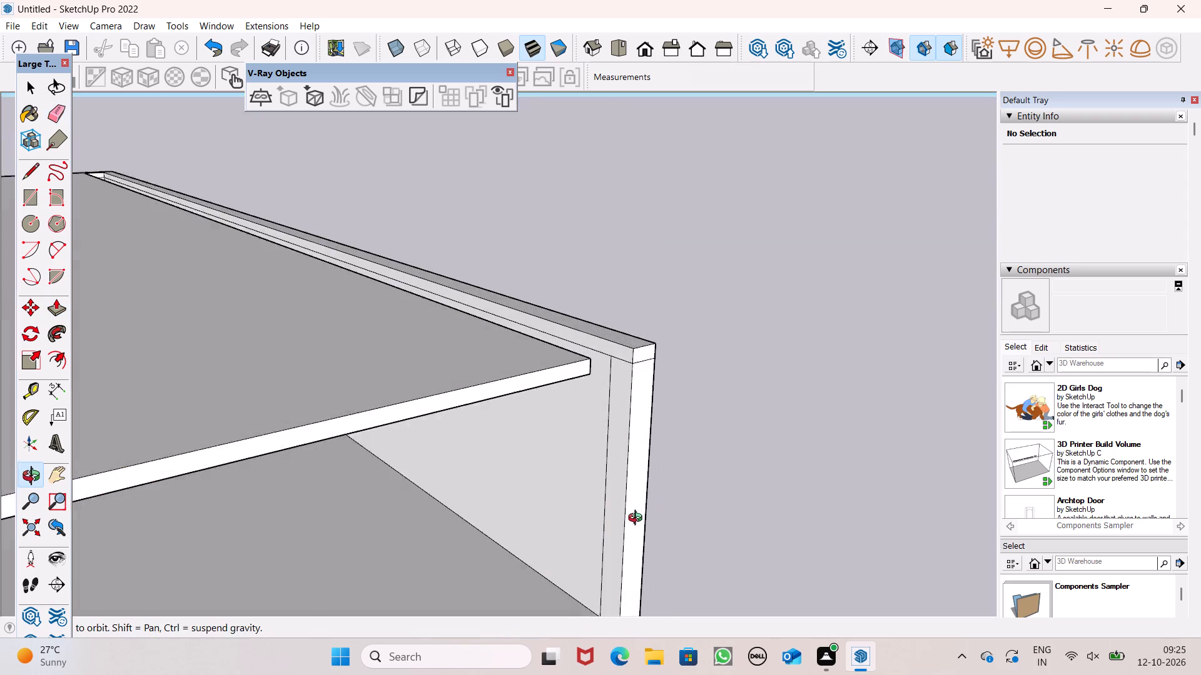
{"action": "middle_click_drag", "start_coordinate": [638, 519], "coordinate": [629, 508]}
{"action": "key", "text": "space"}
Pull the roof slab's free edge 1' 9 3/4" across the remaining gap to meet the side wall.
{"action": "middle_click_drag", "start_coordinate": [894, 447], "coordinate": [521, 513]}
{"action": "scroll", "coordinate": [522, 519], "scroll_direction": "up", "scroll_amount": 1}
{"action": "scroll", "coordinate": [515, 362], "scroll_direction": "up", "scroll_amount": 4}
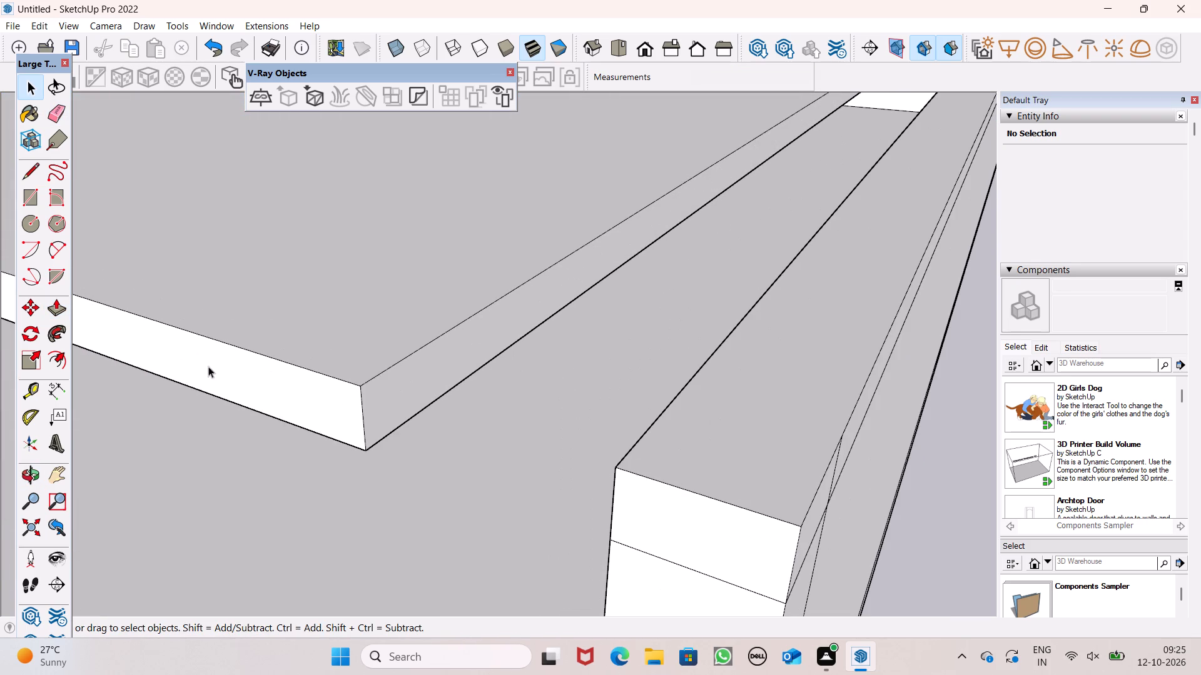
{"action": "left_click", "coordinate": [53, 302]}
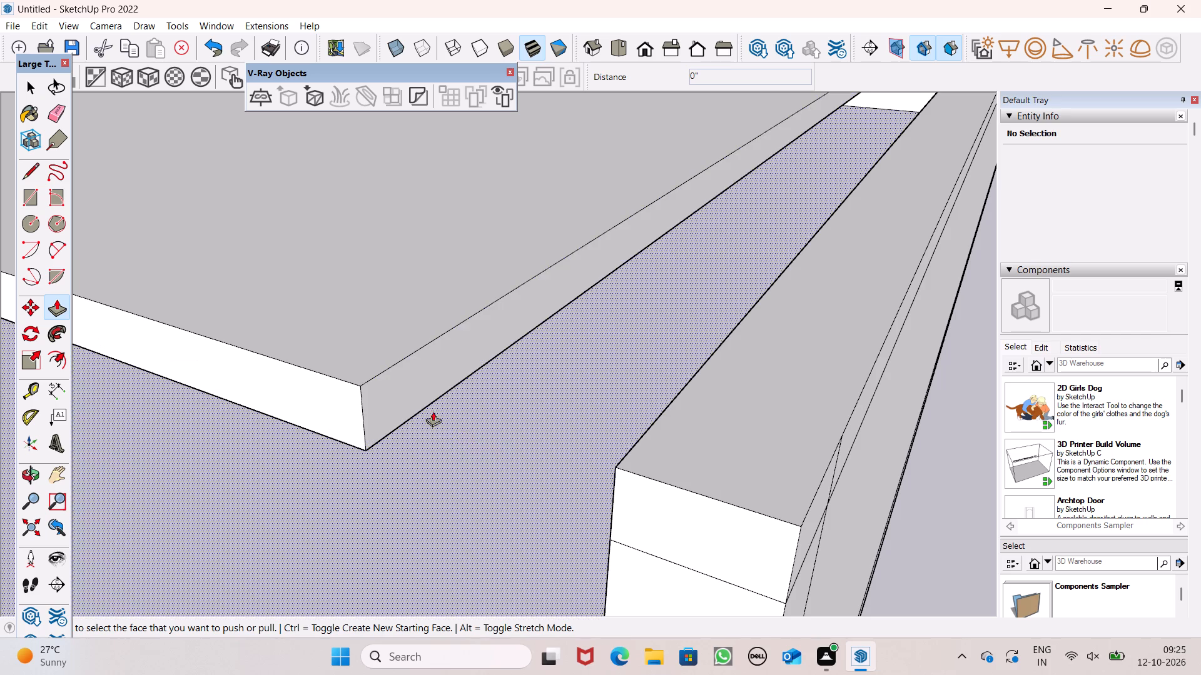
{"action": "left_click_drag", "start_coordinate": [407, 394], "coordinate": [645, 480]}
{"action": "scroll", "coordinate": [597, 409], "scroll_direction": "down", "scroll_amount": 9}
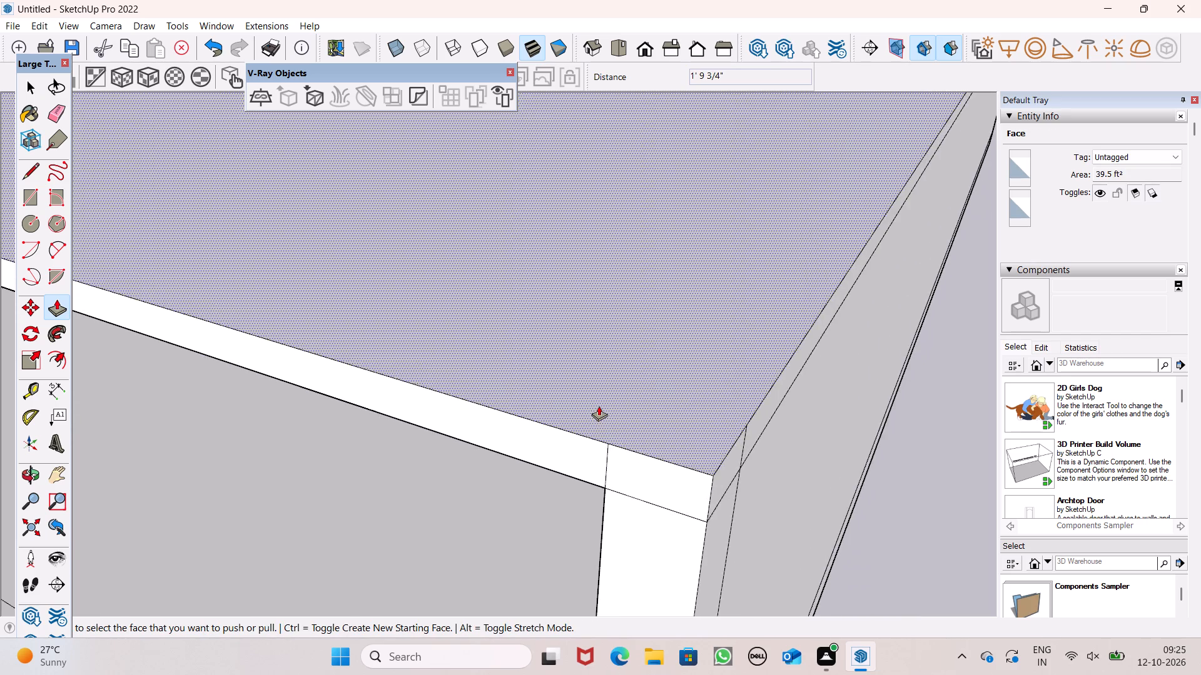
Examine the closed roof slab and its joint with the side walls from the open front and from below.
{"action": "scroll", "coordinate": [599, 406], "scroll_direction": "down", "scroll_amount": 17}
{"action": "middle_click_drag", "start_coordinate": [784, 441], "coordinate": [949, 286]}
{"action": "middle_click_drag", "start_coordinate": [506, 286], "coordinate": [505, 225]}
{"action": "scroll", "coordinate": [417, 229], "scroll_direction": "up", "scroll_amount": 6}
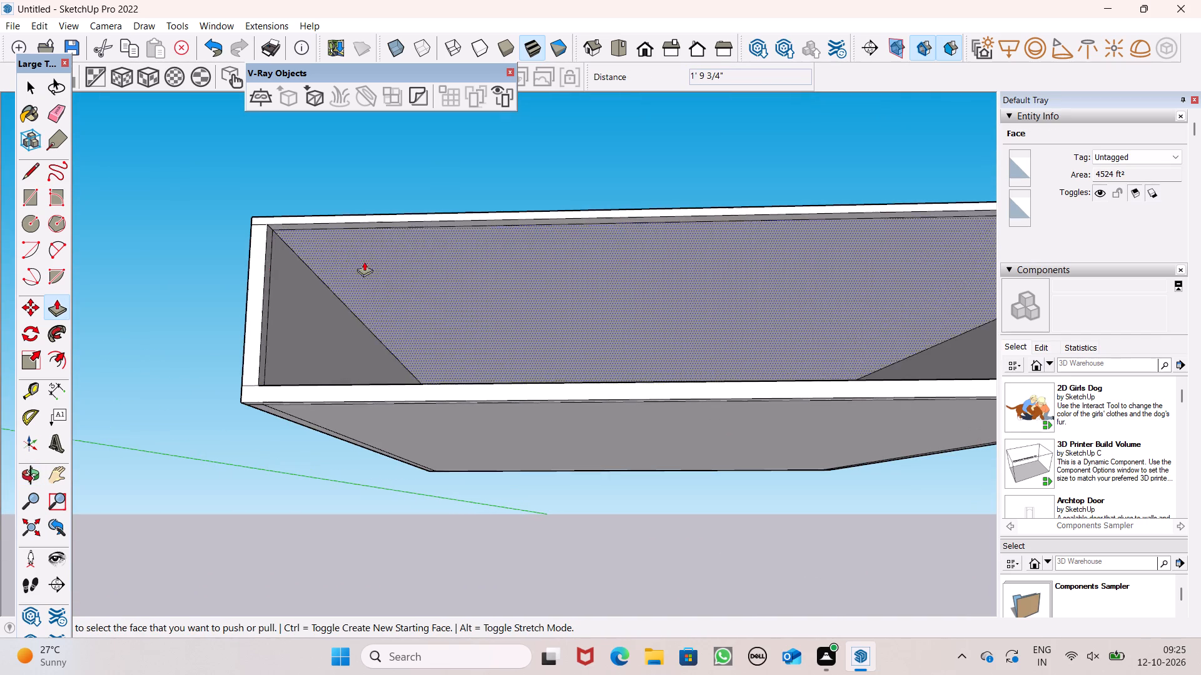
{"action": "middle_click_drag", "start_coordinate": [455, 377], "coordinate": [480, 403]}
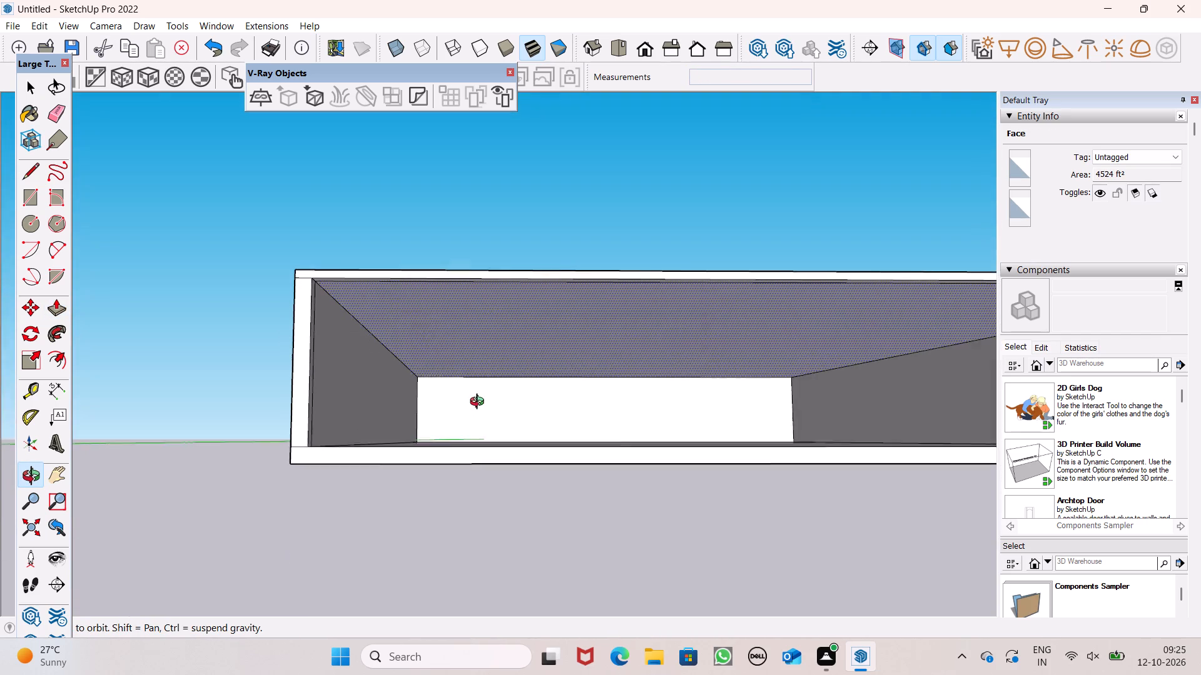
{"action": "middle_click_drag", "start_coordinate": [480, 403], "coordinate": [480, 402]}
{"action": "scroll", "coordinate": [375, 314], "scroll_direction": "up", "scroll_amount": 2}
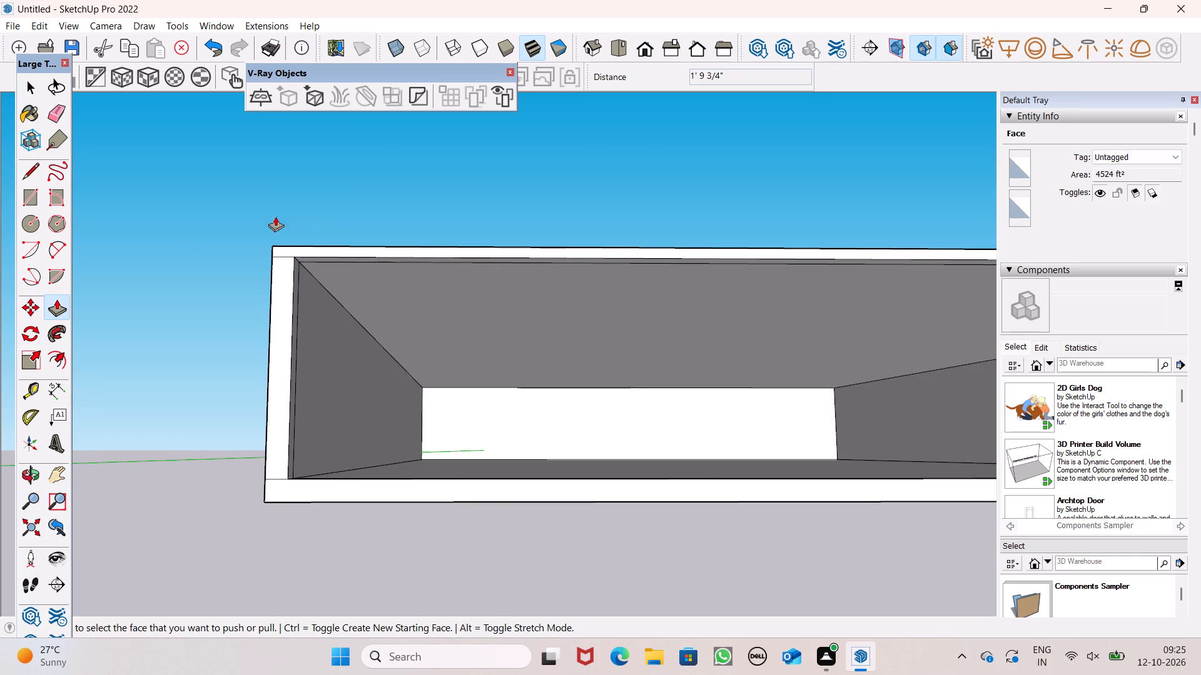
{"action": "left_click", "coordinate": [70, 117]}
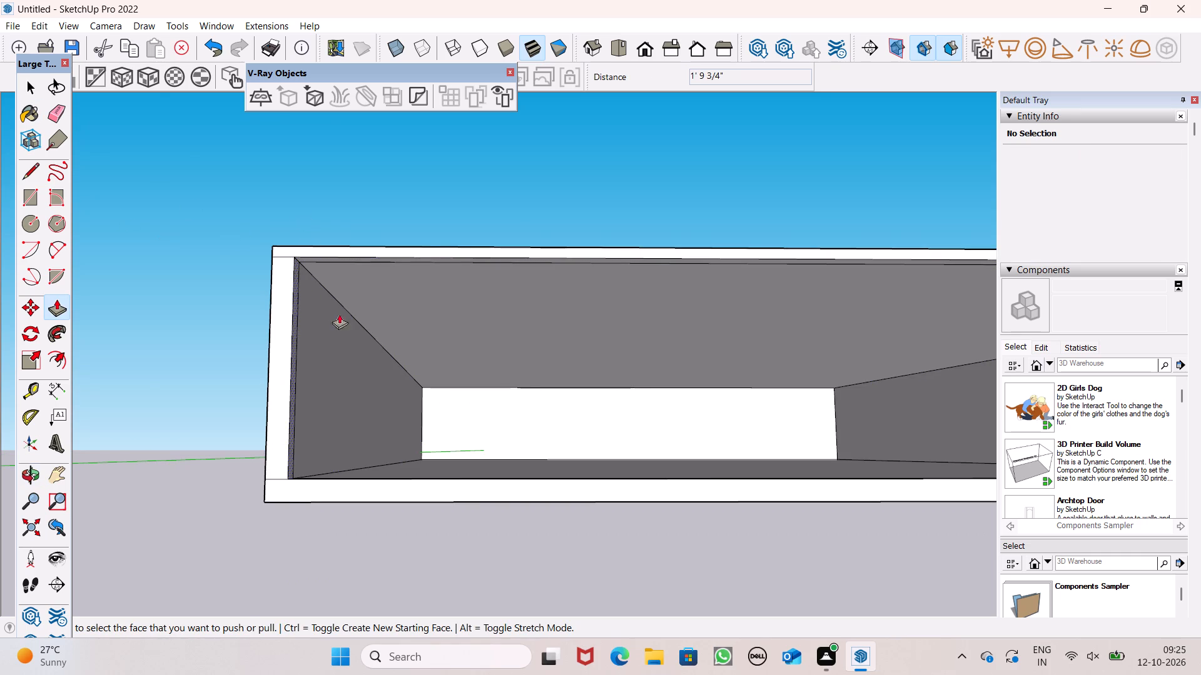
{"action": "scroll", "coordinate": [399, 286], "scroll_direction": "up", "scroll_amount": 1}
{"action": "middle_click_drag", "start_coordinate": [400, 284], "coordinate": [382, 220]}
{"action": "middle_click", "coordinate": [382, 218]}
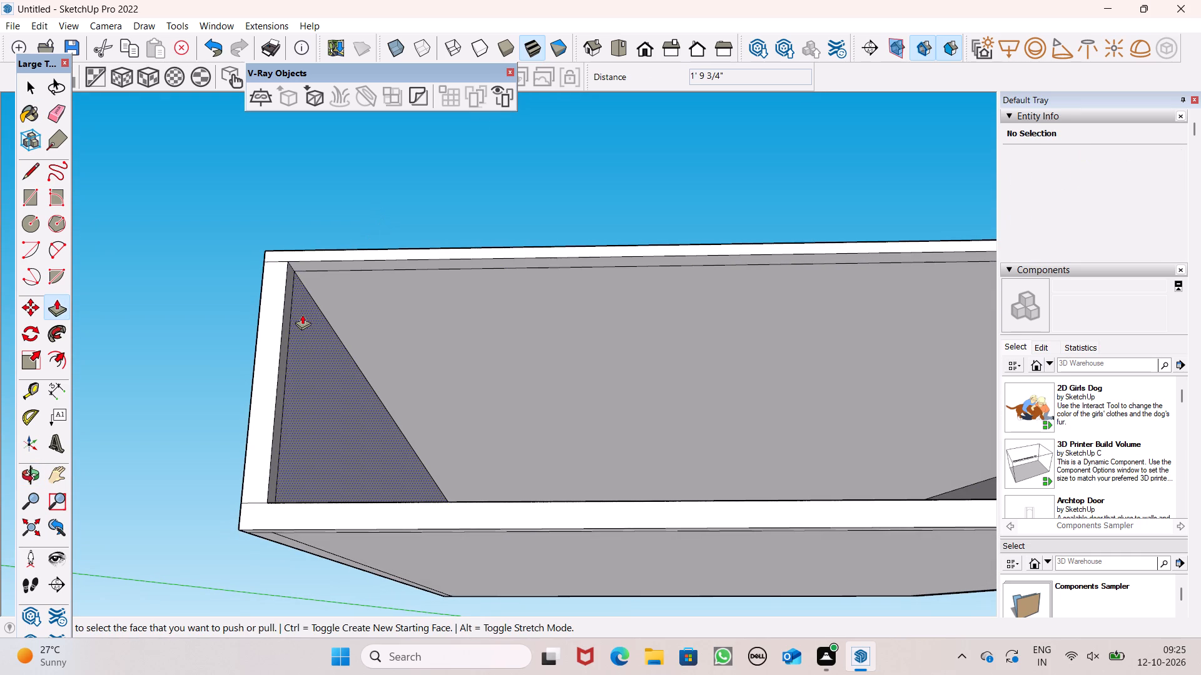
{"action": "scroll", "coordinate": [297, 307], "scroll_direction": "up", "scroll_amount": 1}
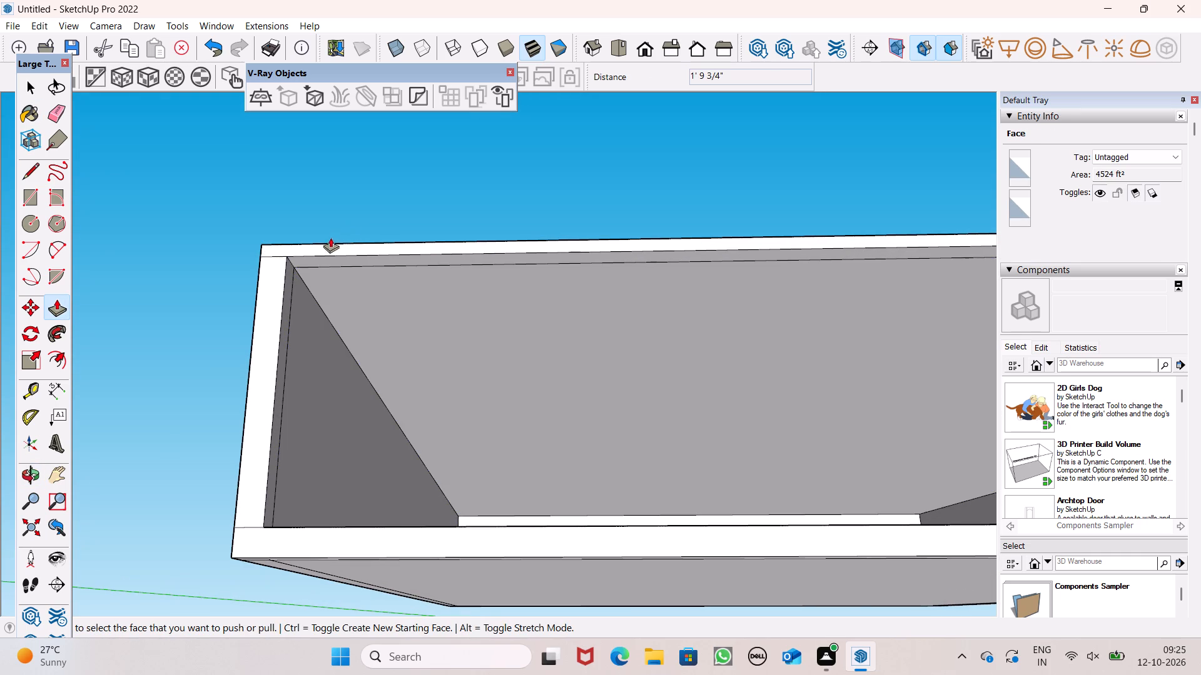
{"action": "left_click", "coordinate": [321, 267]}
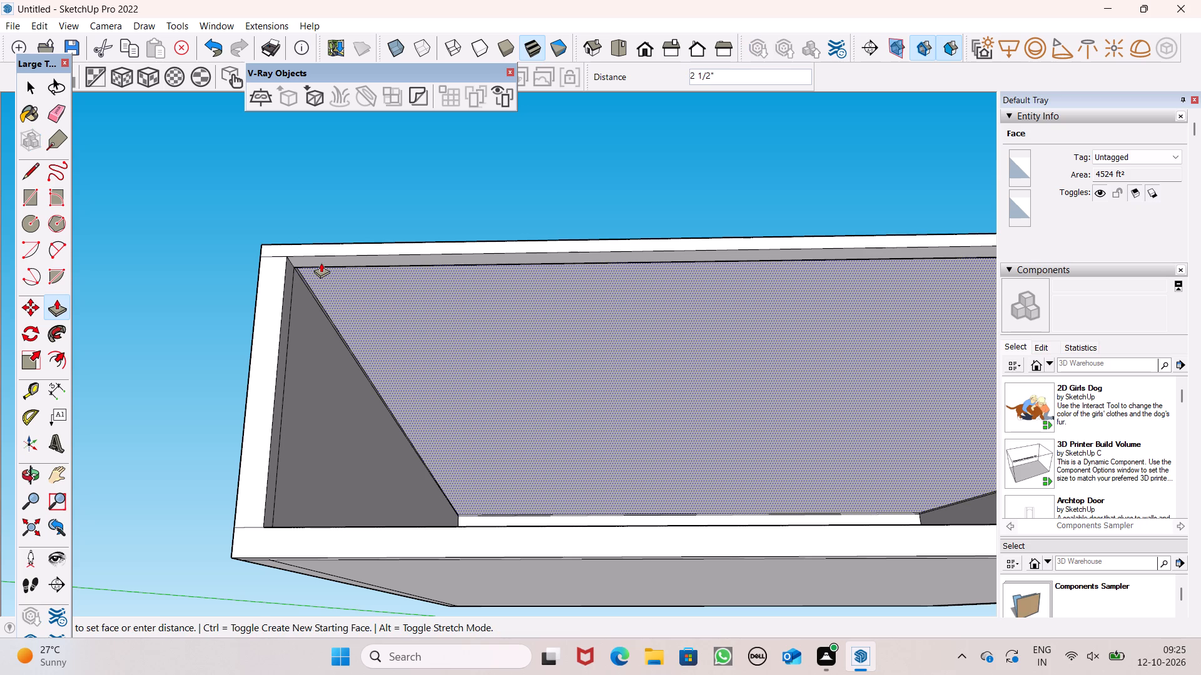
{"action": "key", "text": "space"}
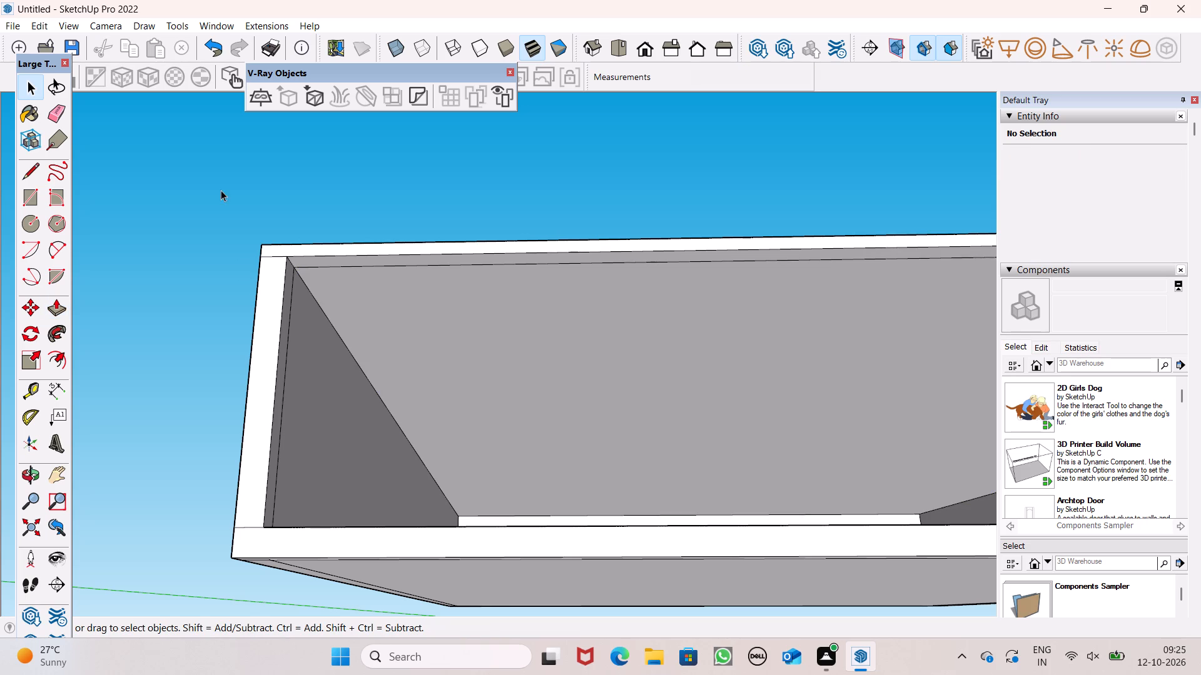
Undo back past the roof slab pulls and the raised wall-top band to the open storey with plain walls.
{"action": "key", "text": "ctrl+z"}
{"action": "scroll", "coordinate": [140, 177], "scroll_direction": "down", "scroll_amount": 7}
{"action": "scroll", "coordinate": [123, 241], "scroll_direction": "down", "scroll_amount": 7}
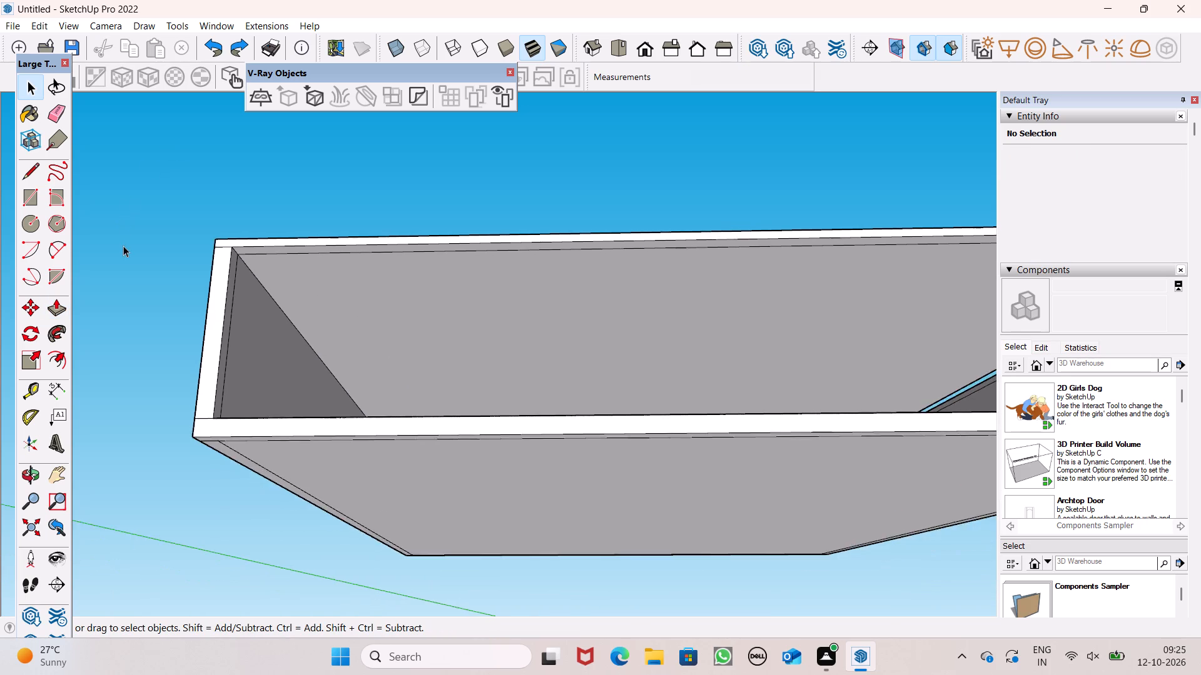
{"action": "scroll", "coordinate": [123, 256], "scroll_direction": "down", "scroll_amount": 7}
{"action": "scroll", "coordinate": [891, 268], "scroll_direction": "up", "scroll_amount": 8}
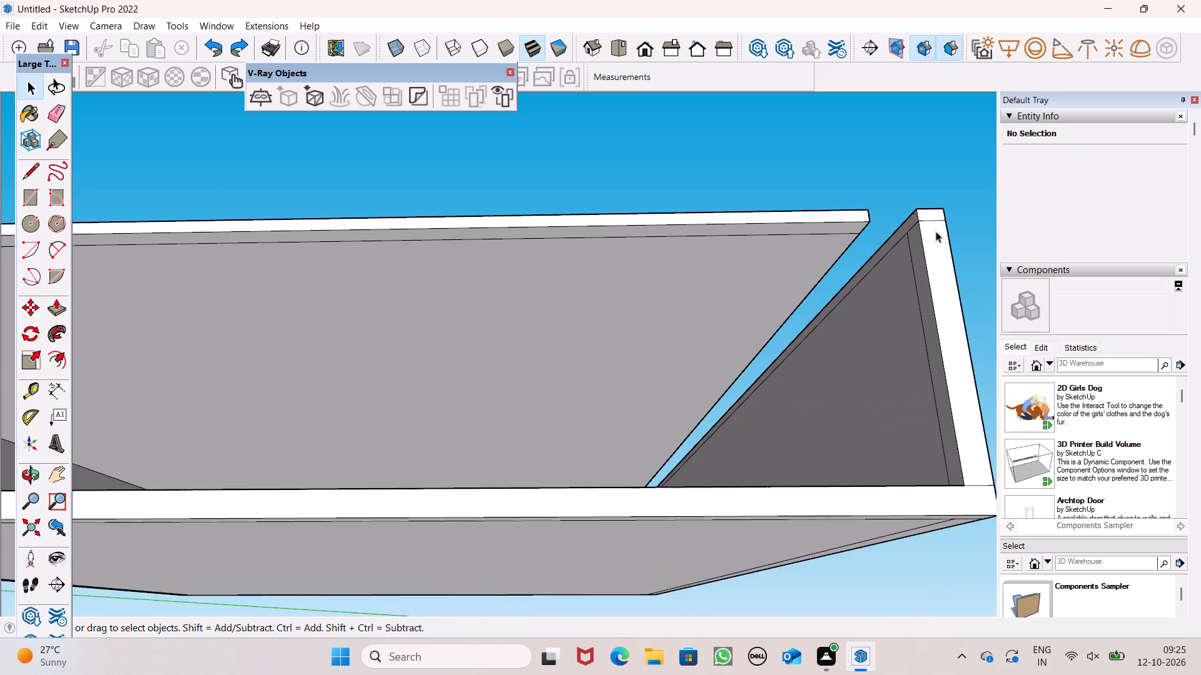
{"action": "scroll", "coordinate": [936, 231], "scroll_direction": "up", "scroll_amount": 2}
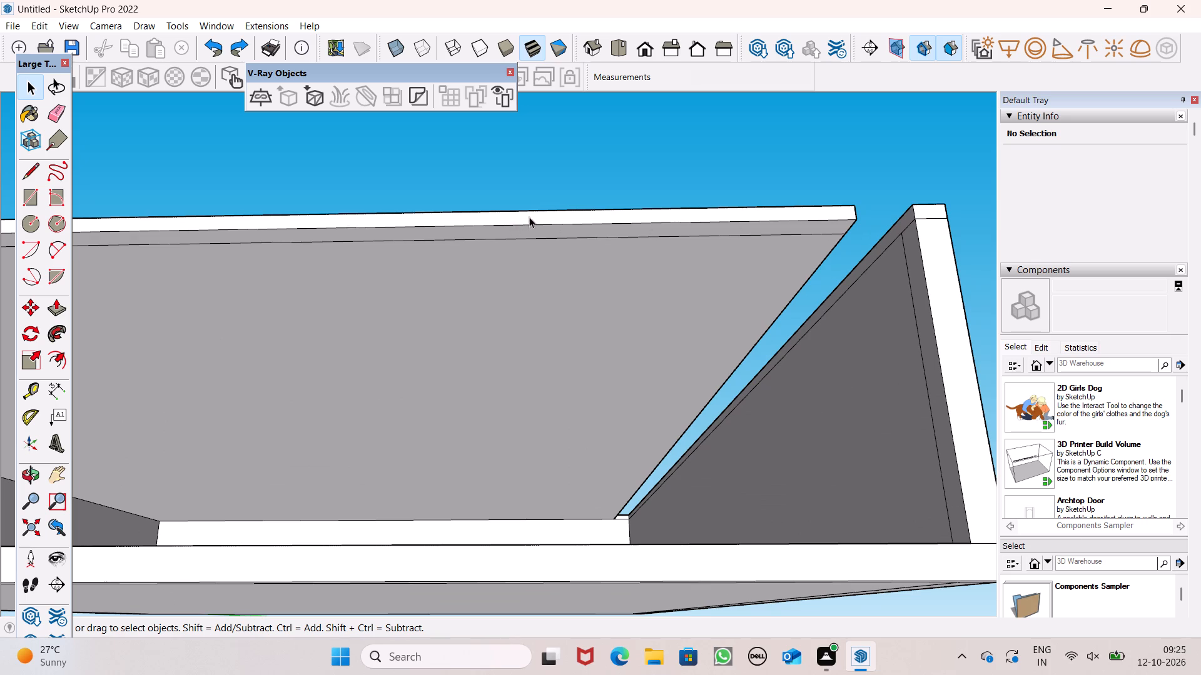
{"action": "scroll", "coordinate": [535, 220], "scroll_direction": "down", "scroll_amount": 4}
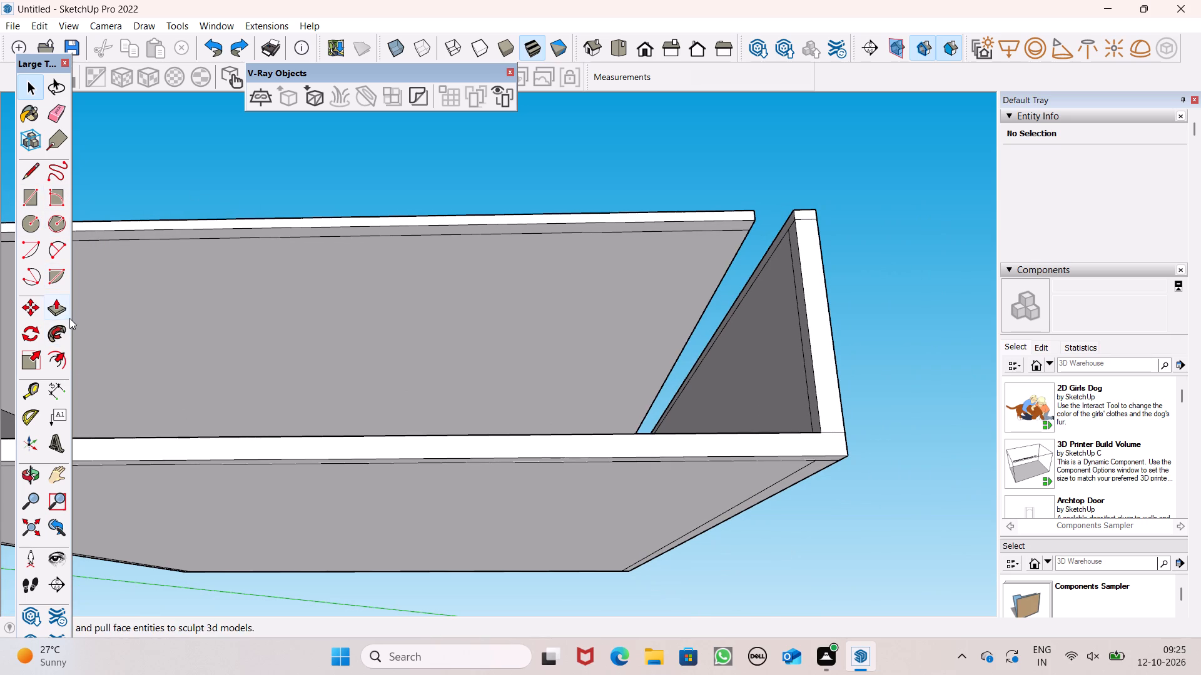
{"action": "scroll", "coordinate": [554, 269], "scroll_direction": "down", "scroll_amount": 7}
{"action": "key", "text": "ctrl+z"}
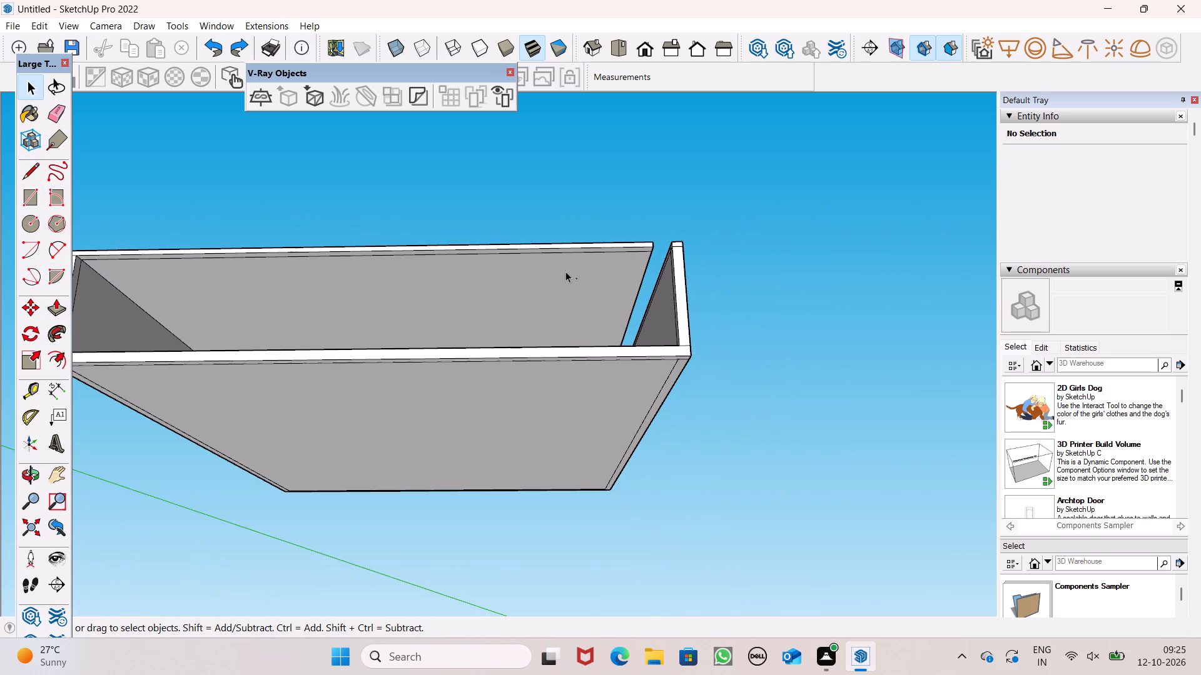
{"action": "key", "text": "ctrl+z"}
{"action": "key", "text": "ctrl+z"}
{"action": "scroll", "coordinate": [565, 271], "scroll_direction": "down", "scroll_amount": 3}
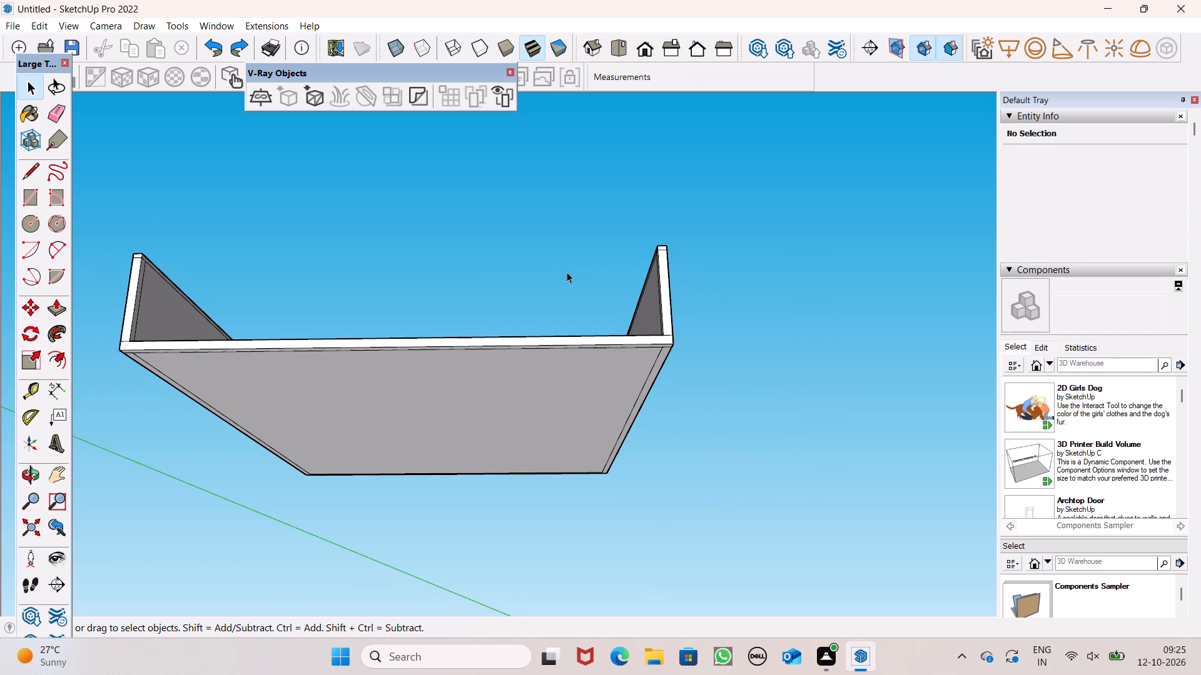
{"action": "key", "text": "ctrl+z"}
{"action": "scroll", "coordinate": [479, 245], "scroll_direction": "down", "scroll_amount": 6}
{"action": "middle_click_drag", "start_coordinate": [494, 331], "coordinate": [509, 508]}
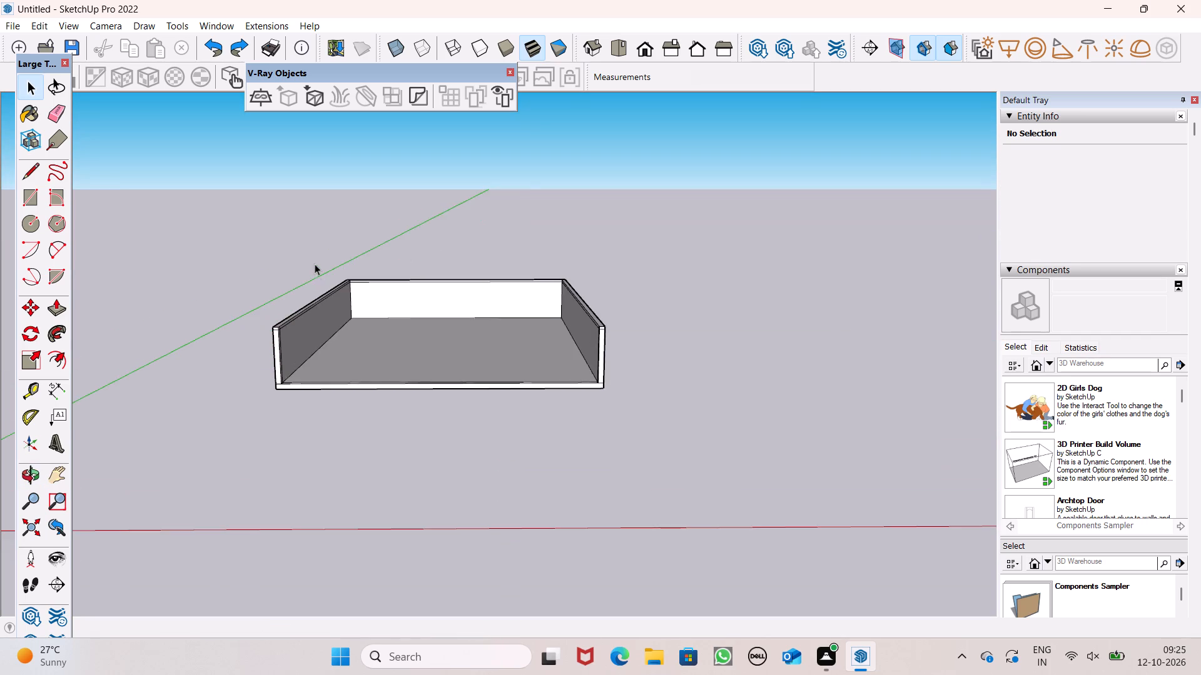
{"action": "scroll", "coordinate": [315, 263], "scroll_direction": "up", "scroll_amount": 8}
{"action": "key", "text": "ctrl+z"}
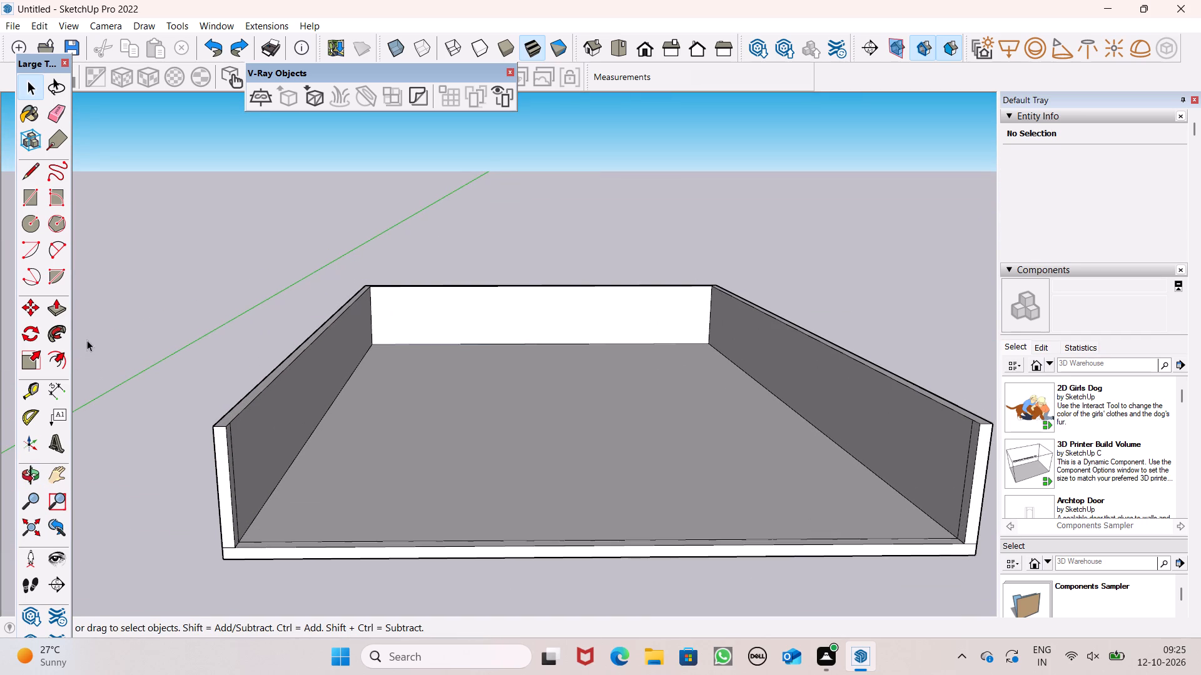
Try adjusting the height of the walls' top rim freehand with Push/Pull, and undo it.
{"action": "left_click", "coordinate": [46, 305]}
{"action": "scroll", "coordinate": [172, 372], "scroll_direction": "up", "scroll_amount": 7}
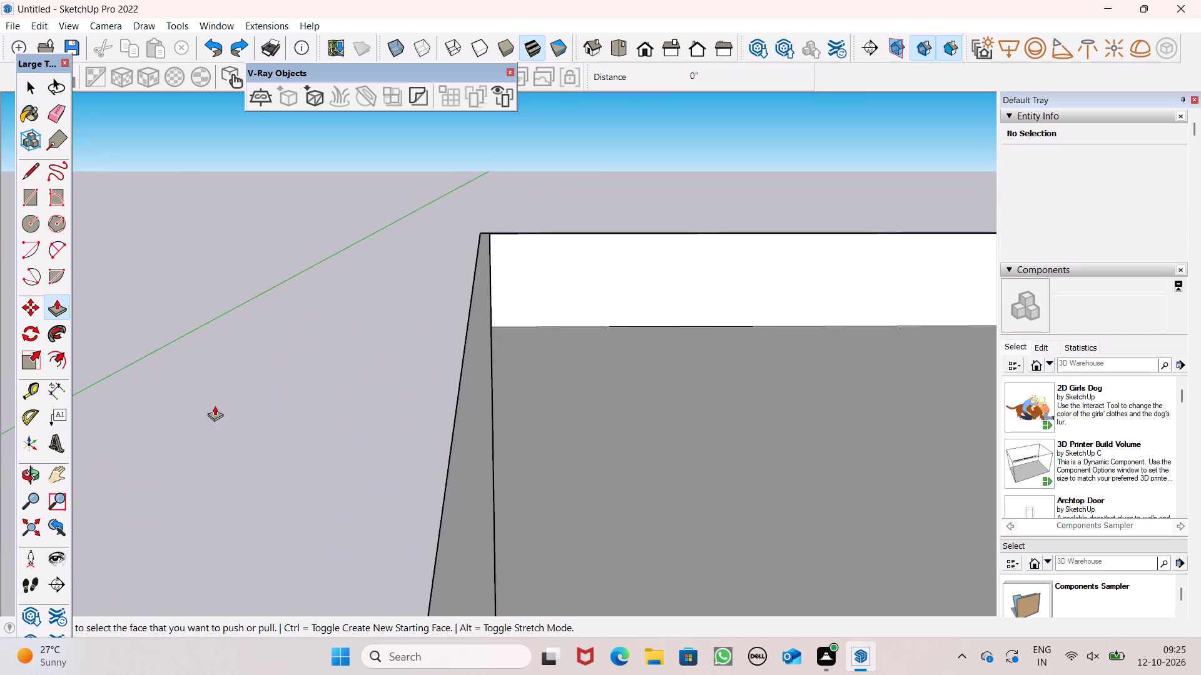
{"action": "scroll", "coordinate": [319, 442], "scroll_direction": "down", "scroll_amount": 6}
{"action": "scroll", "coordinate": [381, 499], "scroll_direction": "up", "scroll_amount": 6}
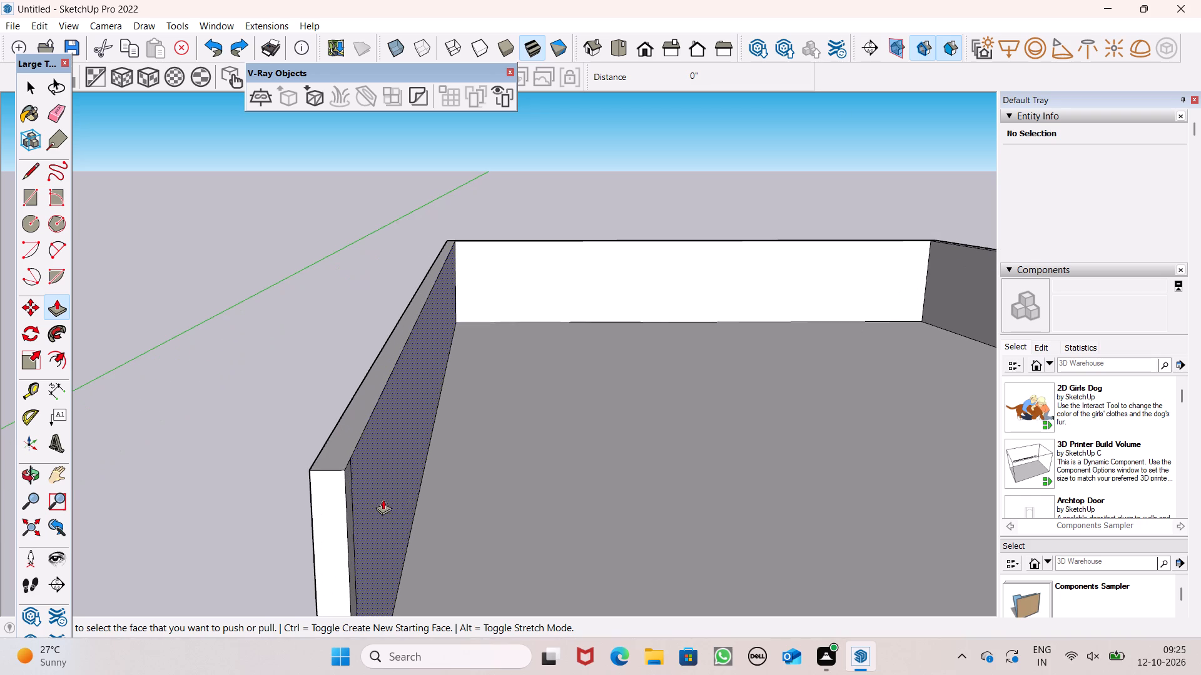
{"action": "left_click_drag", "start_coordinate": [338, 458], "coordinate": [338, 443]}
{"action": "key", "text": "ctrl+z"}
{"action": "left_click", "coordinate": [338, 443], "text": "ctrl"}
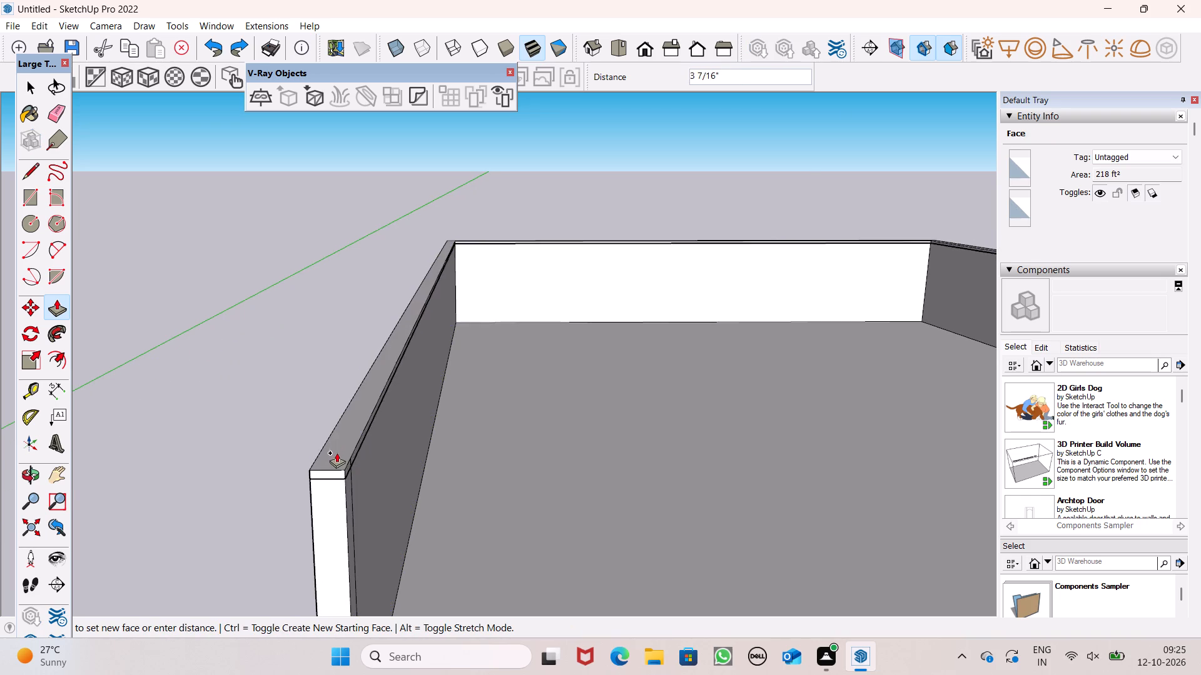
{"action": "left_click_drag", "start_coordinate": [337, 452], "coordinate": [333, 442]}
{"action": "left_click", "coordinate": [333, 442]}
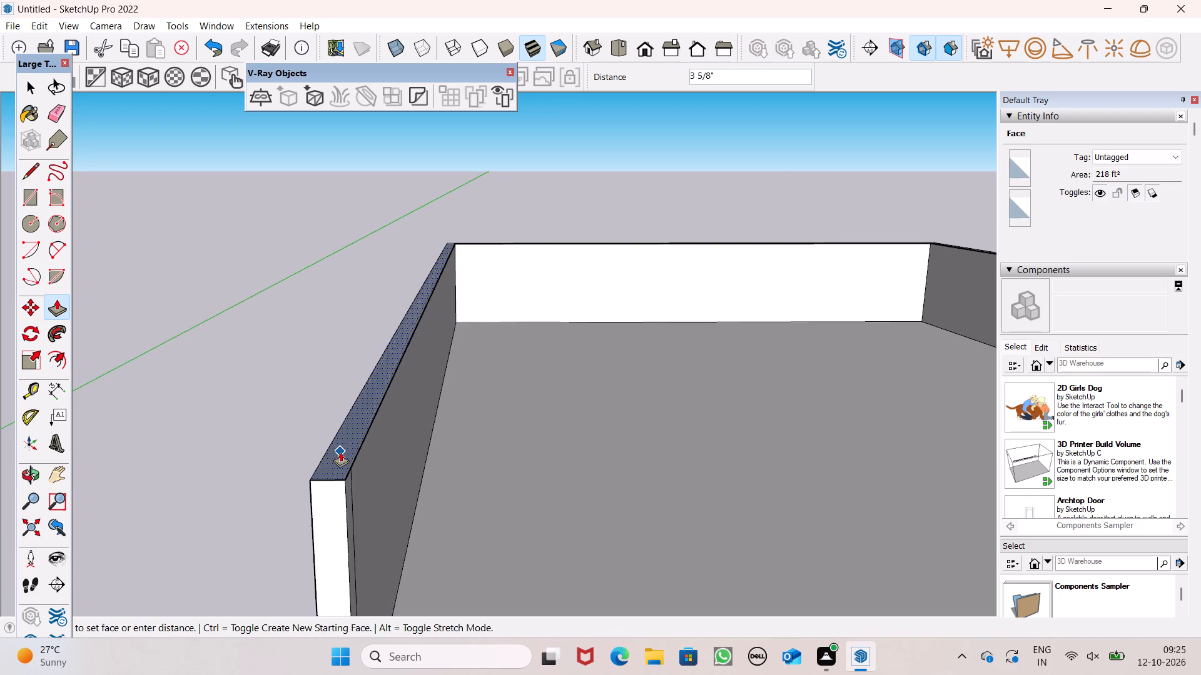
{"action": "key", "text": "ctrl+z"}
Pull the walls' top rim up 4" as a separate band with Push/Pull.
{"action": "left_click_drag", "start_coordinate": [339, 457], "coordinate": [338, 436]}
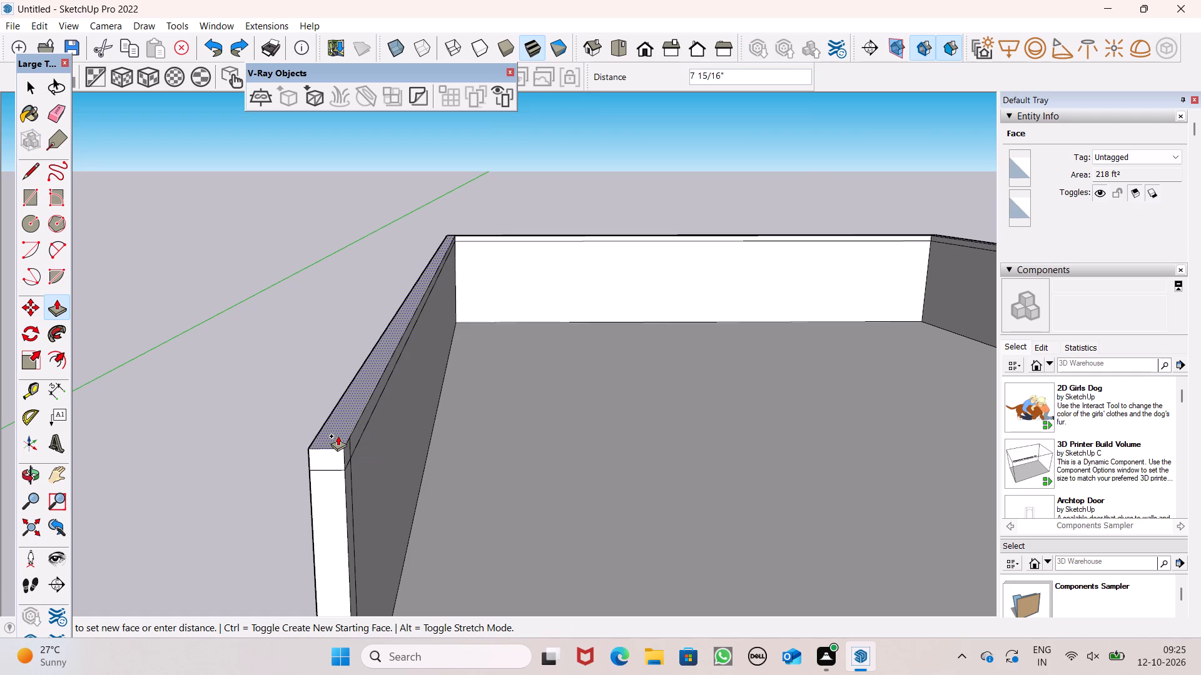
{"action": "left_click_drag", "start_coordinate": [338, 436], "coordinate": [338, 435]}
{"action": "key", "text": "4"}
{"action": "key", "text": "shift+quotedbl"}
{"action": "key", "text": "Return"}
{"action": "key", "text": "space"}
Erase the short vertical edge in the top band of the side wall's inner face, near the open front end.
{"action": "scroll", "coordinate": [139, 354], "scroll_direction": "down", "scroll_amount": 3}
{"action": "middle_click_drag", "start_coordinate": [458, 448], "coordinate": [233, 435]}
{"action": "scroll", "coordinate": [510, 384], "scroll_direction": "down", "scroll_amount": 4}
{"action": "scroll", "coordinate": [318, 347], "scroll_direction": "up", "scroll_amount": 4}
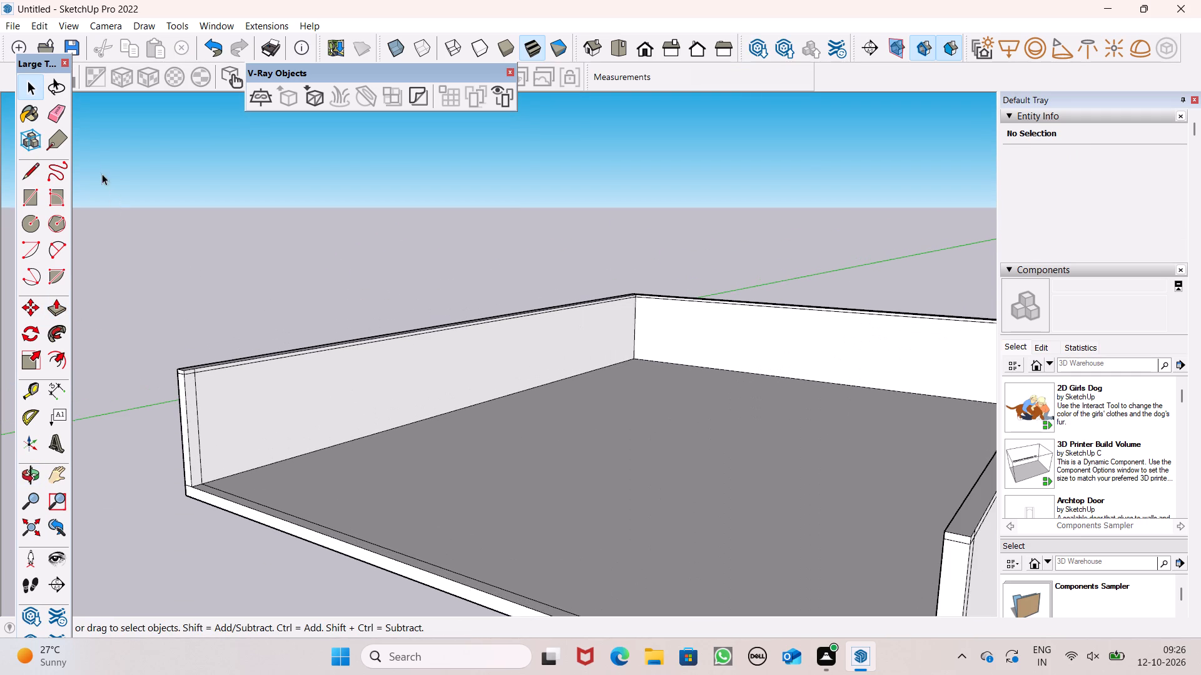
{"action": "left_click", "coordinate": [59, 123]}
{"action": "scroll", "coordinate": [223, 489], "scroll_direction": "up", "scroll_amount": 8}
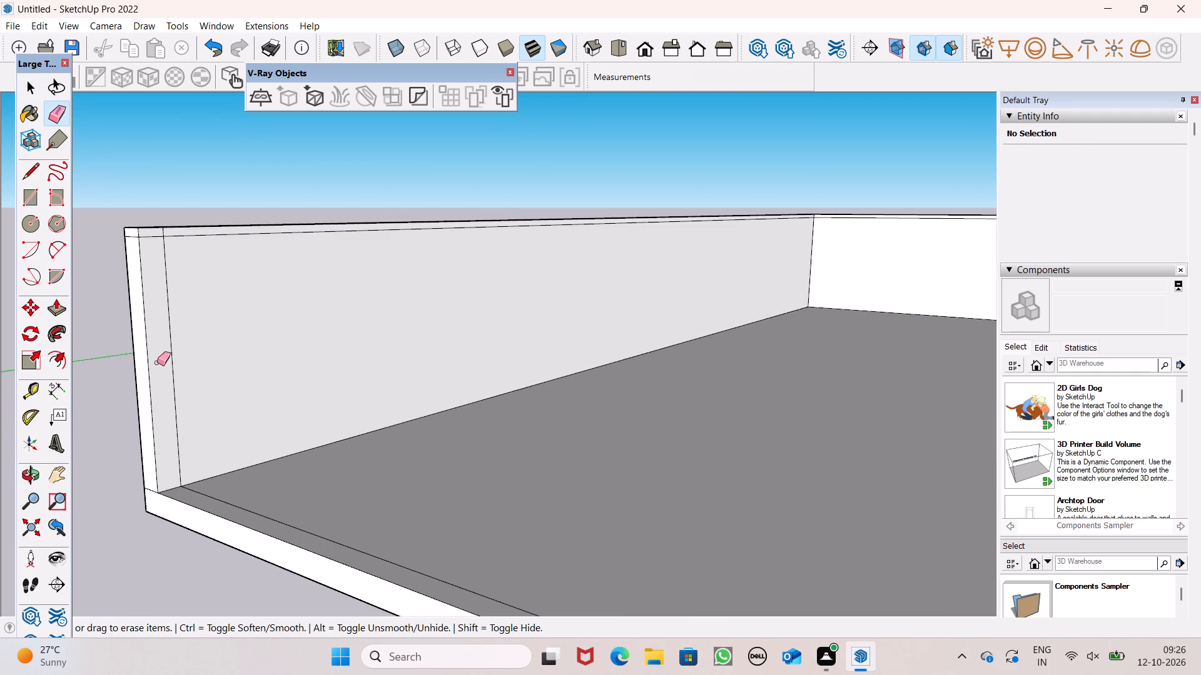
{"action": "scroll", "coordinate": [157, 362], "scroll_direction": "up", "scroll_amount": 2}
{"action": "scroll", "coordinate": [133, 161], "scroll_direction": "up", "scroll_amount": 7}
{"action": "scroll", "coordinate": [219, 343], "scroll_direction": "down", "scroll_amount": 2}
{"action": "scroll", "coordinate": [236, 411], "scroll_direction": "down", "scroll_amount": 2}
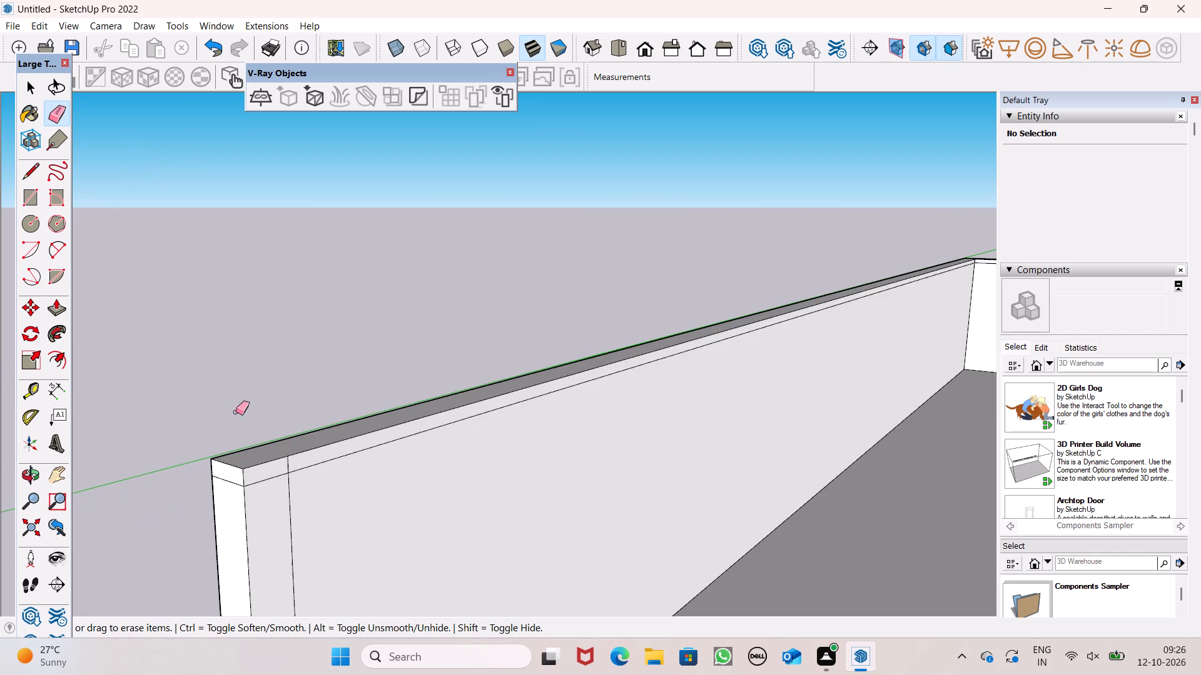
{"action": "scroll", "coordinate": [266, 499], "scroll_direction": "up", "scroll_amount": 3}
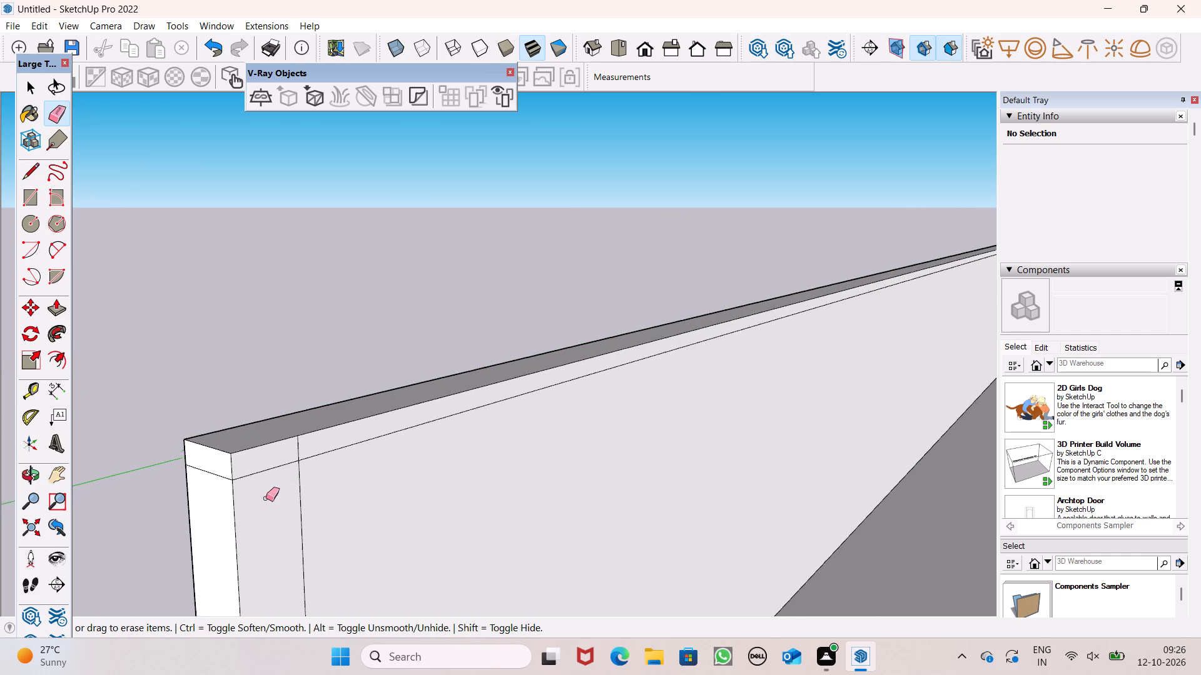
{"action": "scroll", "coordinate": [266, 498], "scroll_direction": "up", "scroll_amount": 2}
{"action": "left_click_drag", "start_coordinate": [294, 442], "coordinate": [303, 442]}
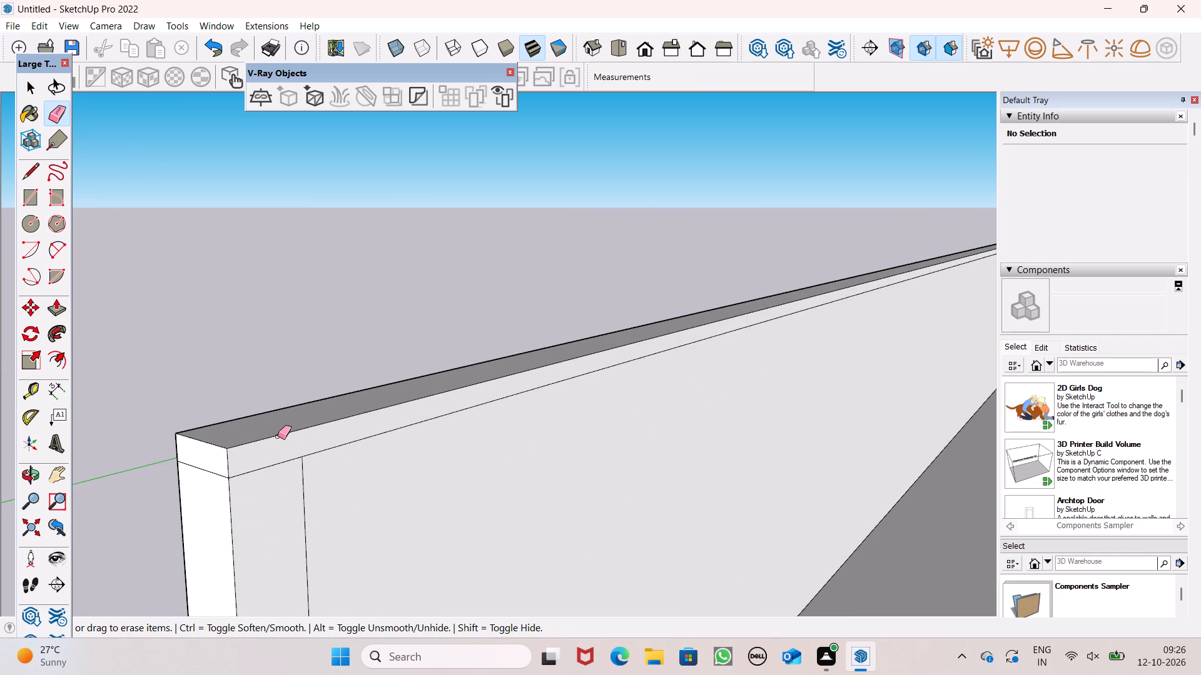
Pull the side wall's top band inward as a roof slab by about 26' 11 1/2", then extend it about 23' 9 3/16".
{"action": "scroll", "coordinate": [217, 319], "scroll_direction": "down", "scroll_amount": 6}
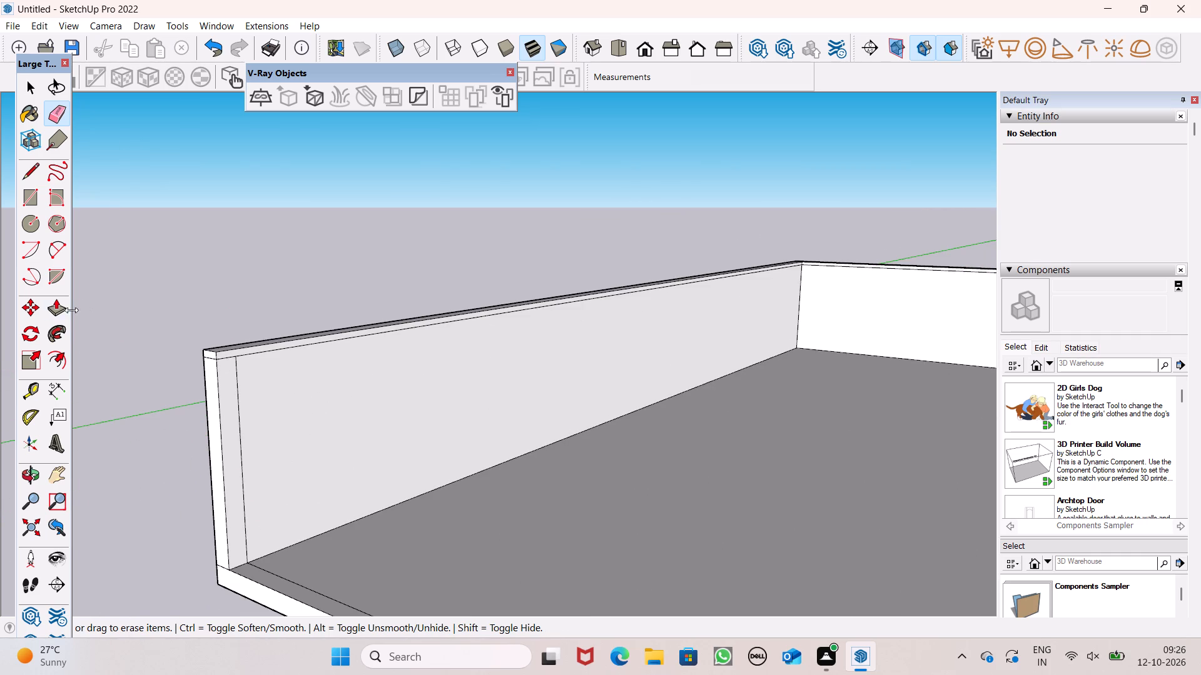
{"action": "left_click", "coordinate": [63, 309]}
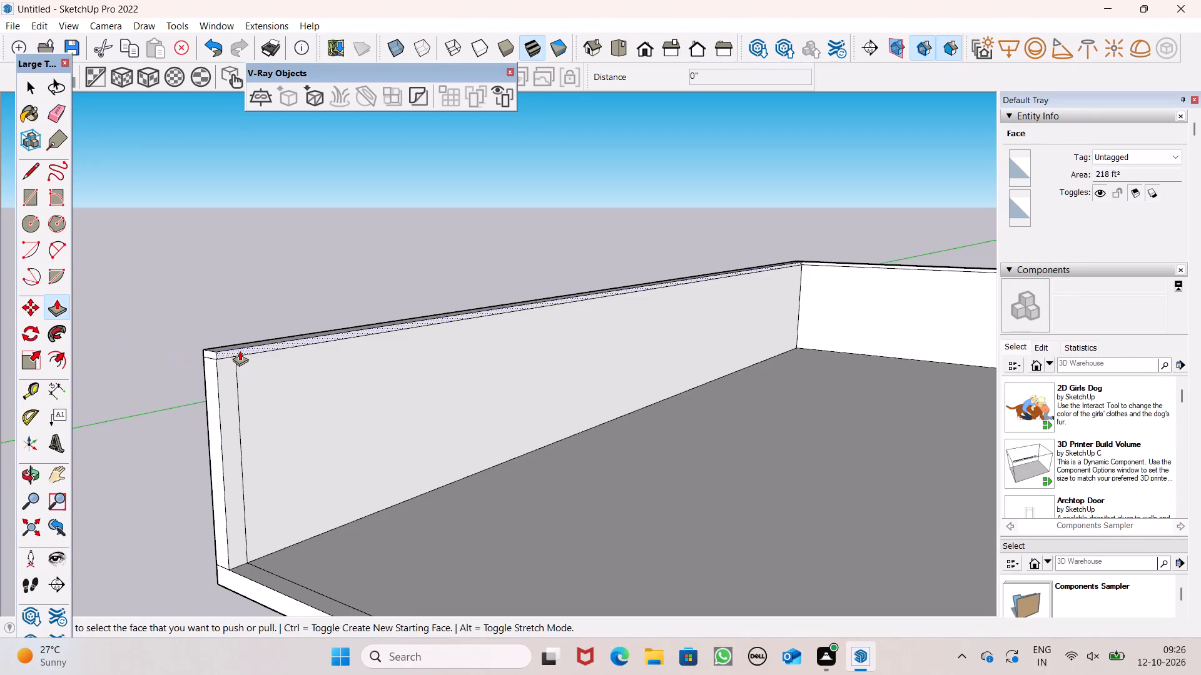
{"action": "left_click_drag", "start_coordinate": [240, 351], "coordinate": [823, 617]}
{"action": "scroll", "coordinate": [256, 239], "scroll_direction": "down", "scroll_amount": 7}
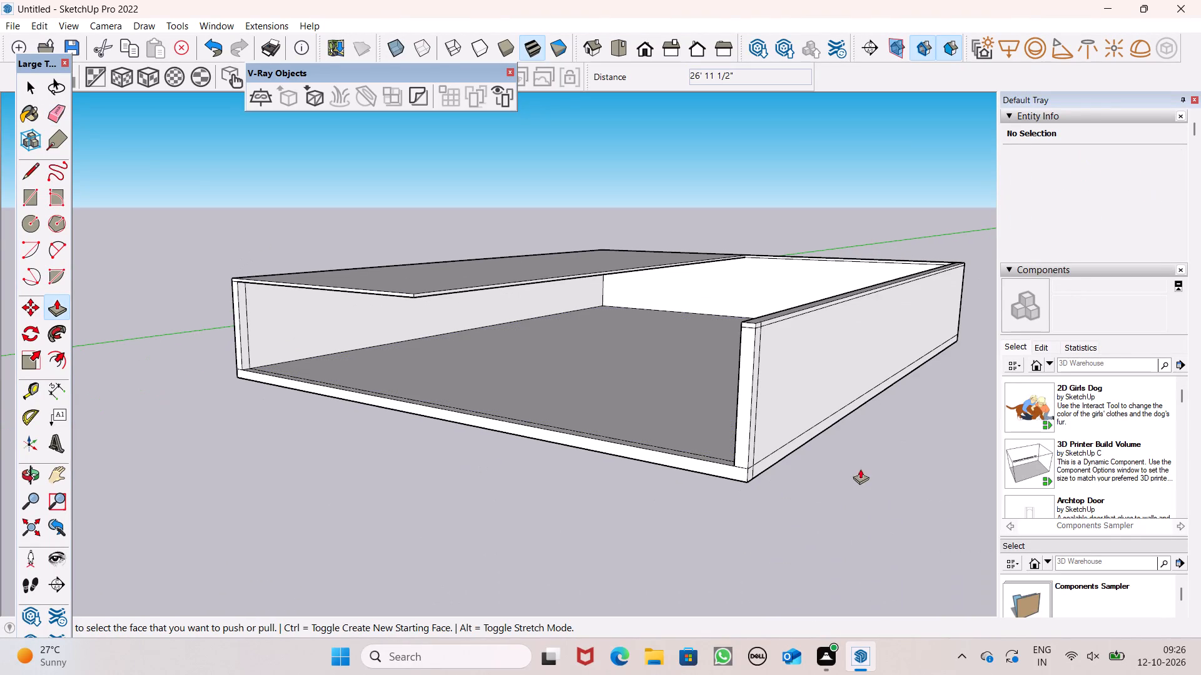
{"action": "scroll", "coordinate": [515, 287], "scroll_direction": "up", "scroll_amount": 5}
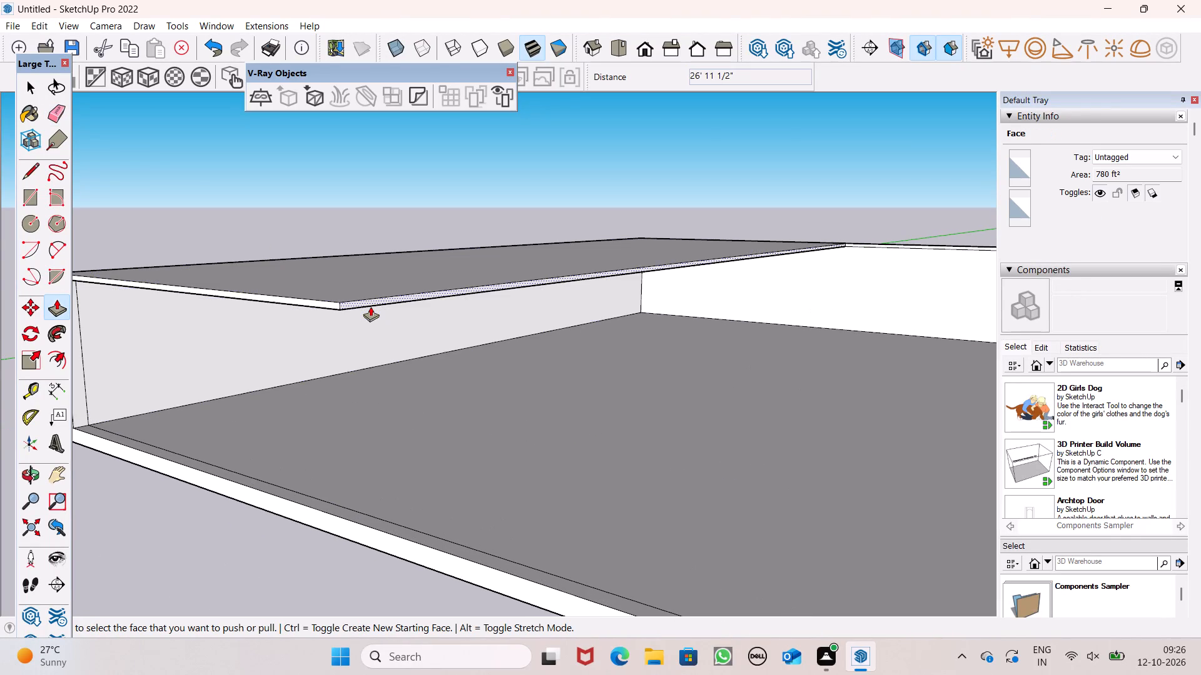
{"action": "left_click_drag", "start_coordinate": [370, 306], "coordinate": [894, 551]}
{"action": "scroll", "coordinate": [254, 204], "scroll_direction": "down", "scroll_amount": 6}
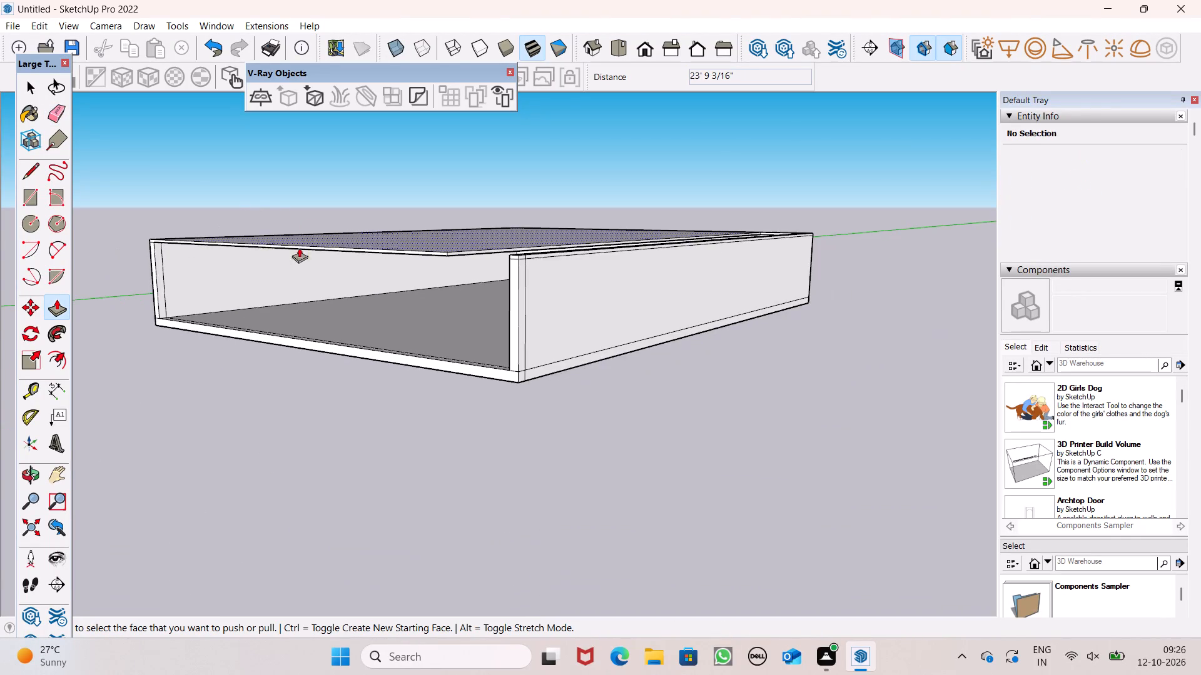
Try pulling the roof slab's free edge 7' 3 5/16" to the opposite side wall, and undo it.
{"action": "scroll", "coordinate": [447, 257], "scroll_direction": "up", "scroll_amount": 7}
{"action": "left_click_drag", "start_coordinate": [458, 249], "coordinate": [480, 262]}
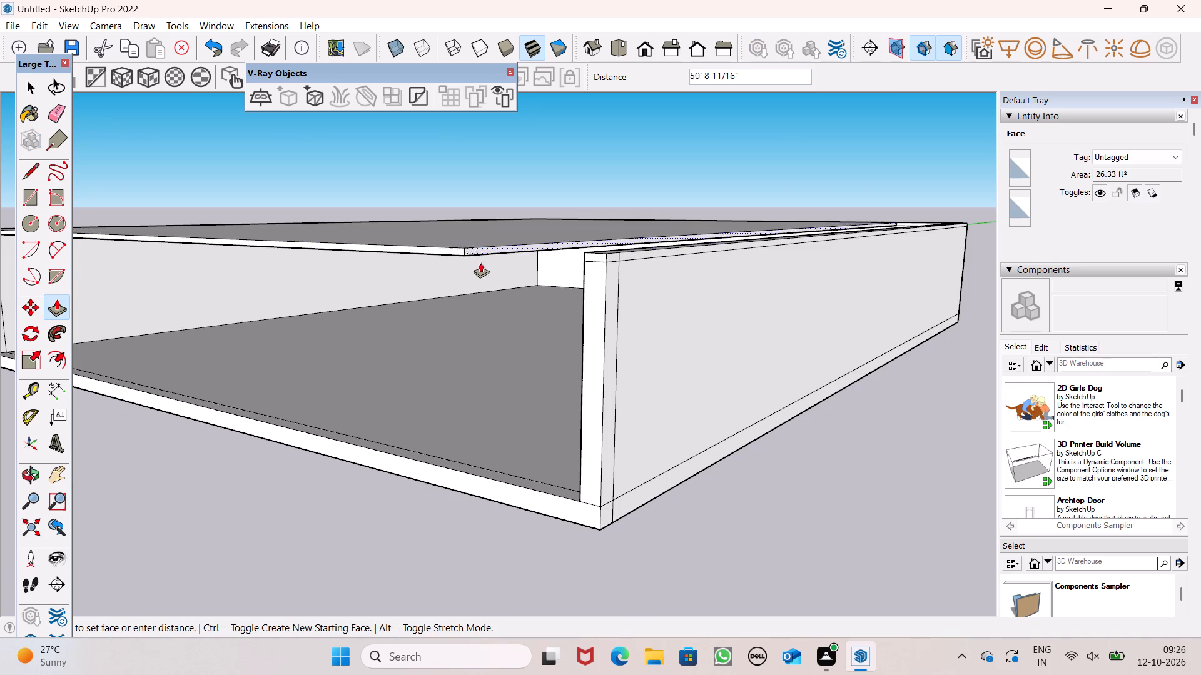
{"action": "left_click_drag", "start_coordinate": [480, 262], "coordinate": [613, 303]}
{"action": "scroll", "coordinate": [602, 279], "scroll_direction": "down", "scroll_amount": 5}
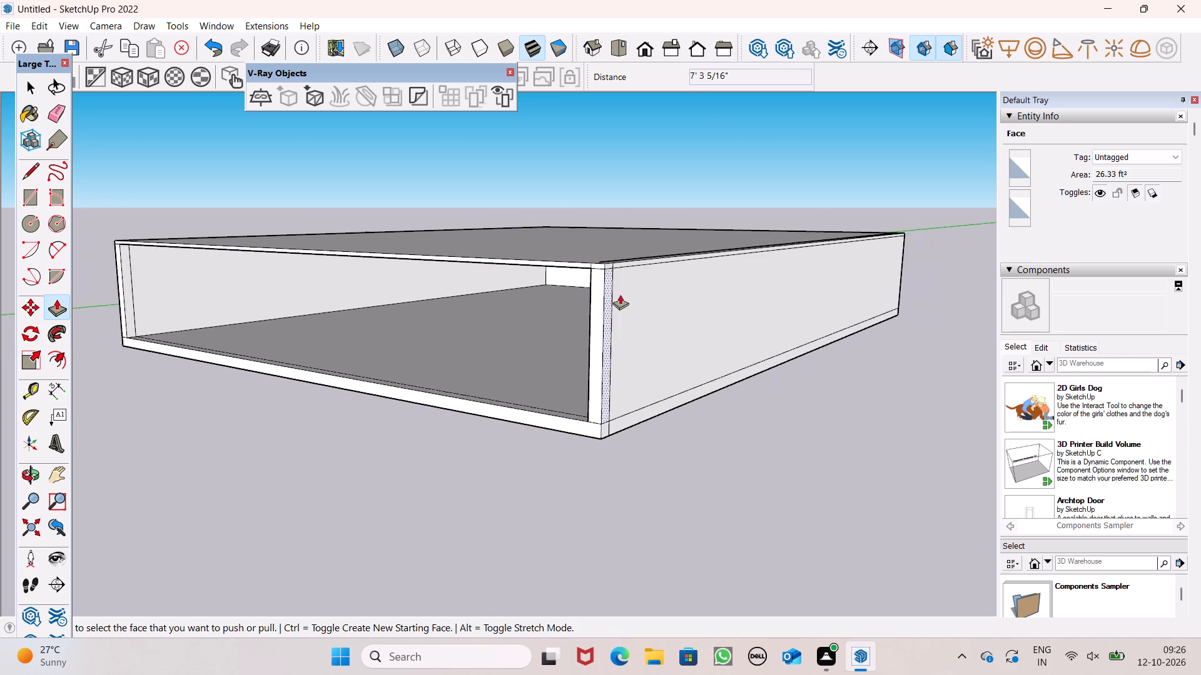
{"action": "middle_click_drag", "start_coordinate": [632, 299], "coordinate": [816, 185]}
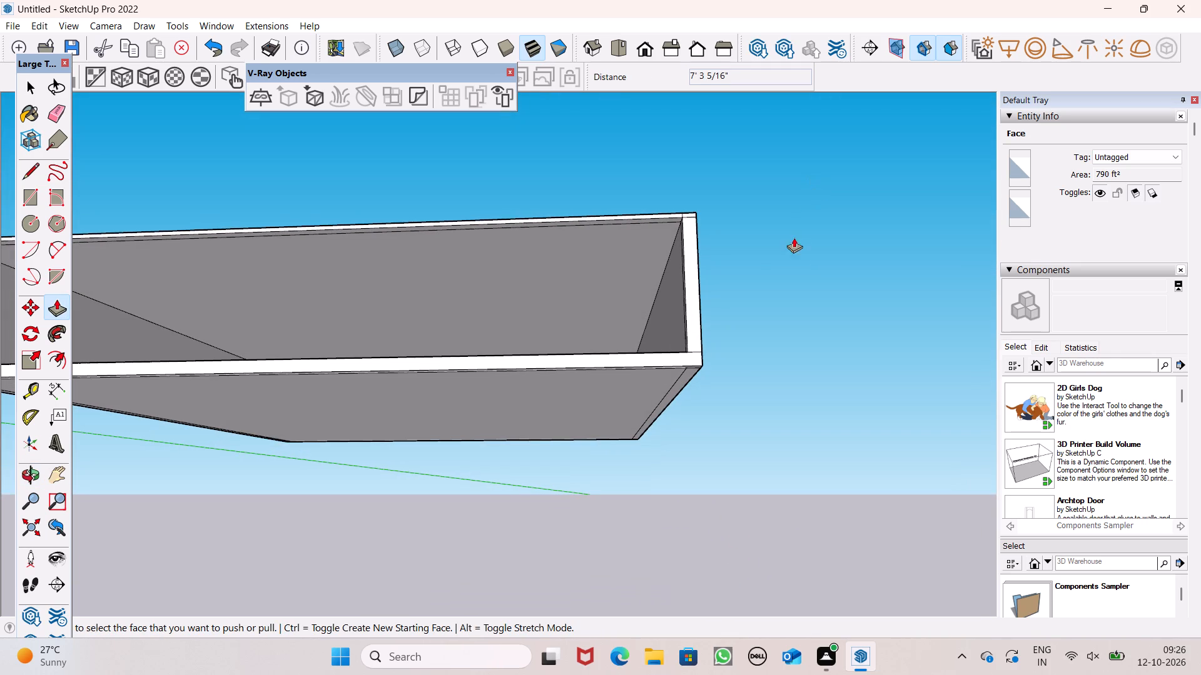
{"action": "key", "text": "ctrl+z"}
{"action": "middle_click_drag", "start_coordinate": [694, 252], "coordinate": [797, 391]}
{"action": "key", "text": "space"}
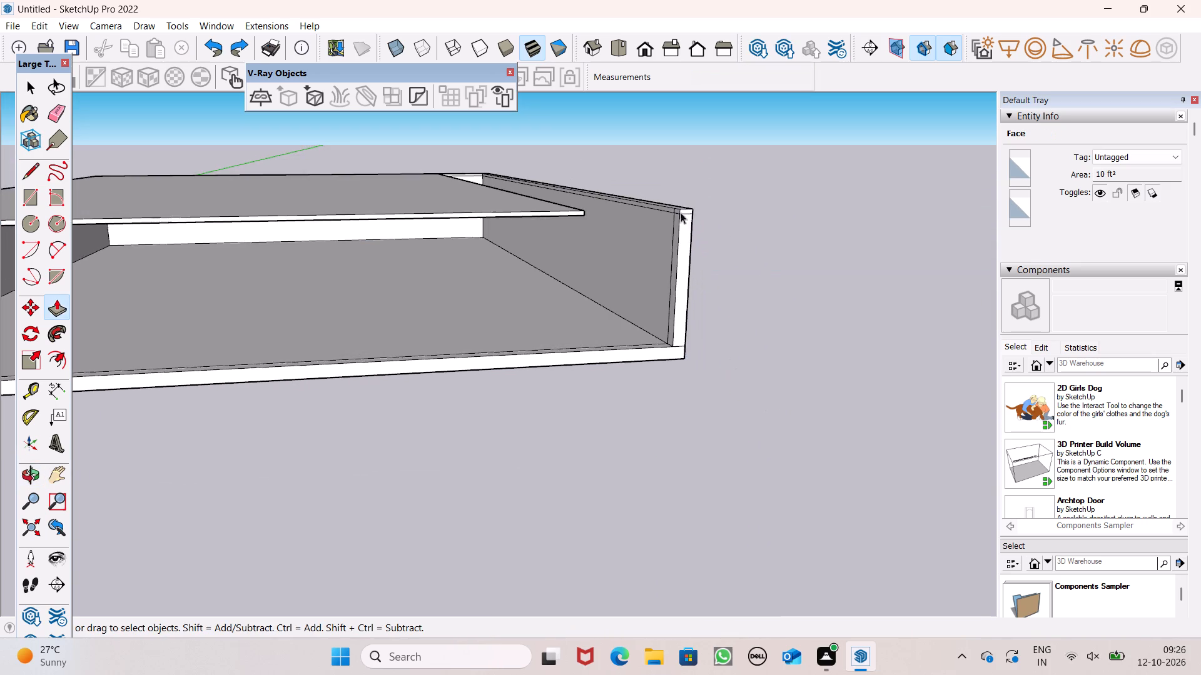
Erase the short vertical edge in the opposite side wall's top band, on its inner face near the open front end.
{"action": "scroll", "coordinate": [643, 183], "scroll_direction": "up", "scroll_amount": 4}
{"action": "middle_click_drag", "start_coordinate": [746, 275], "coordinate": [830, 271]}
{"action": "scroll", "coordinate": [375, 143], "scroll_direction": "up", "scroll_amount": 1}
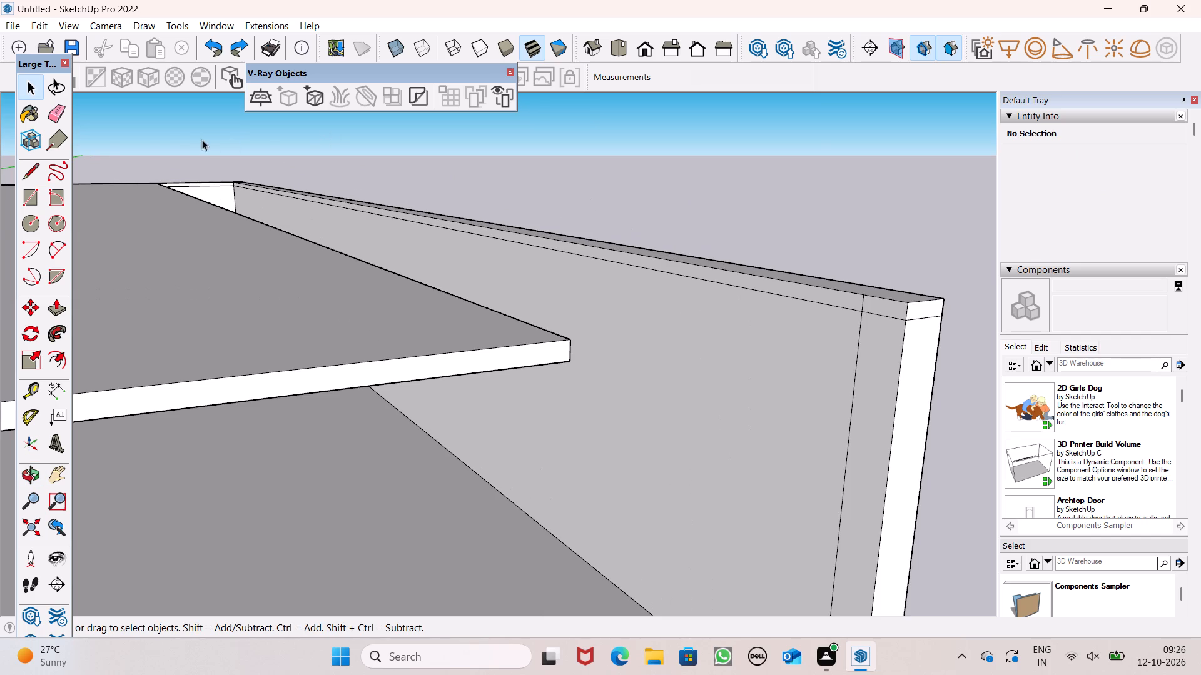
{"action": "left_click", "coordinate": [53, 107]}
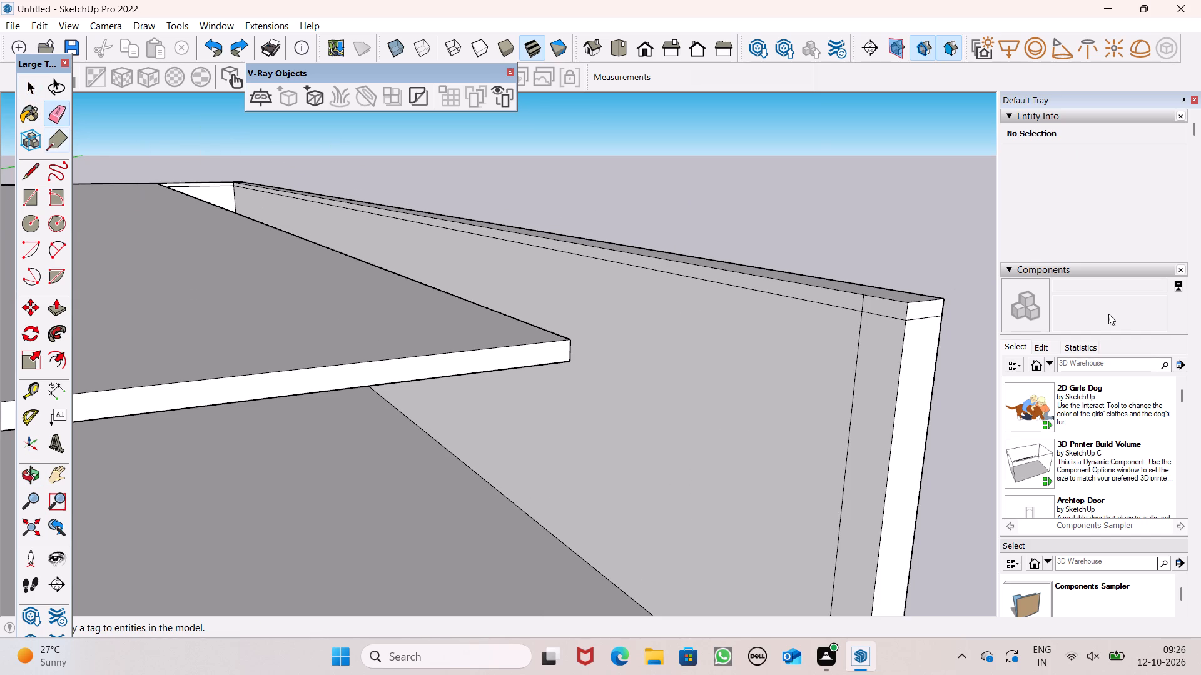
{"action": "scroll", "coordinate": [839, 352], "scroll_direction": "up", "scroll_amount": 4}
{"action": "left_click", "coordinate": [861, 262]}
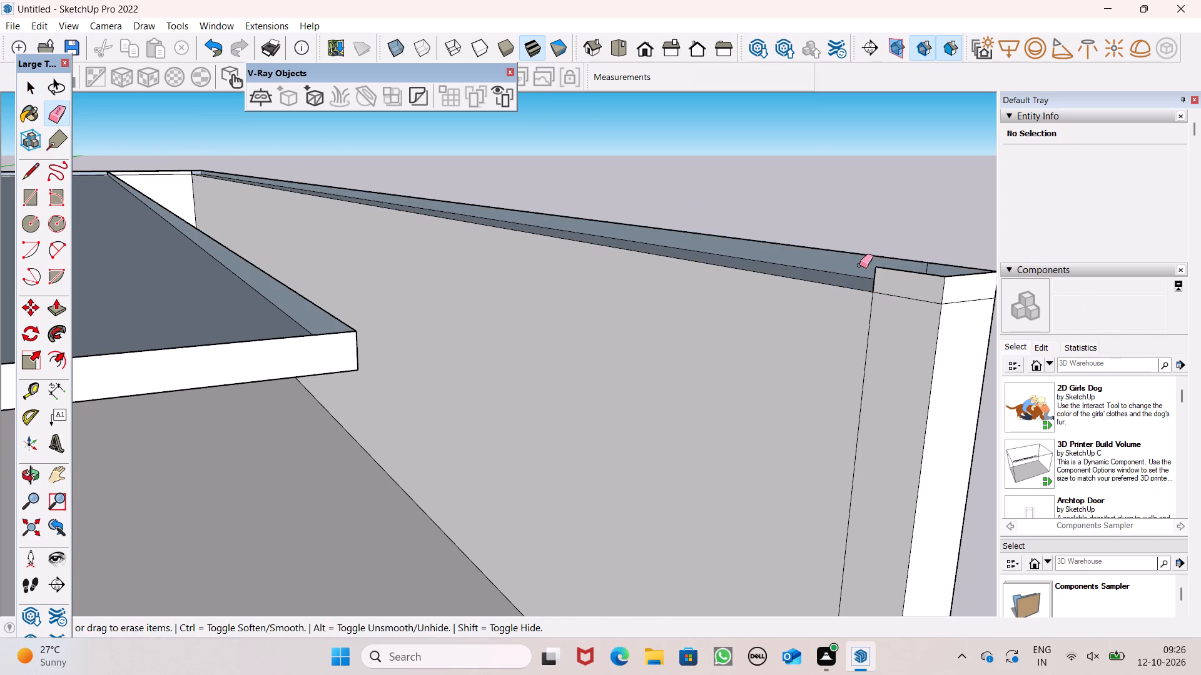
{"action": "key", "text": "ctrl+z"}
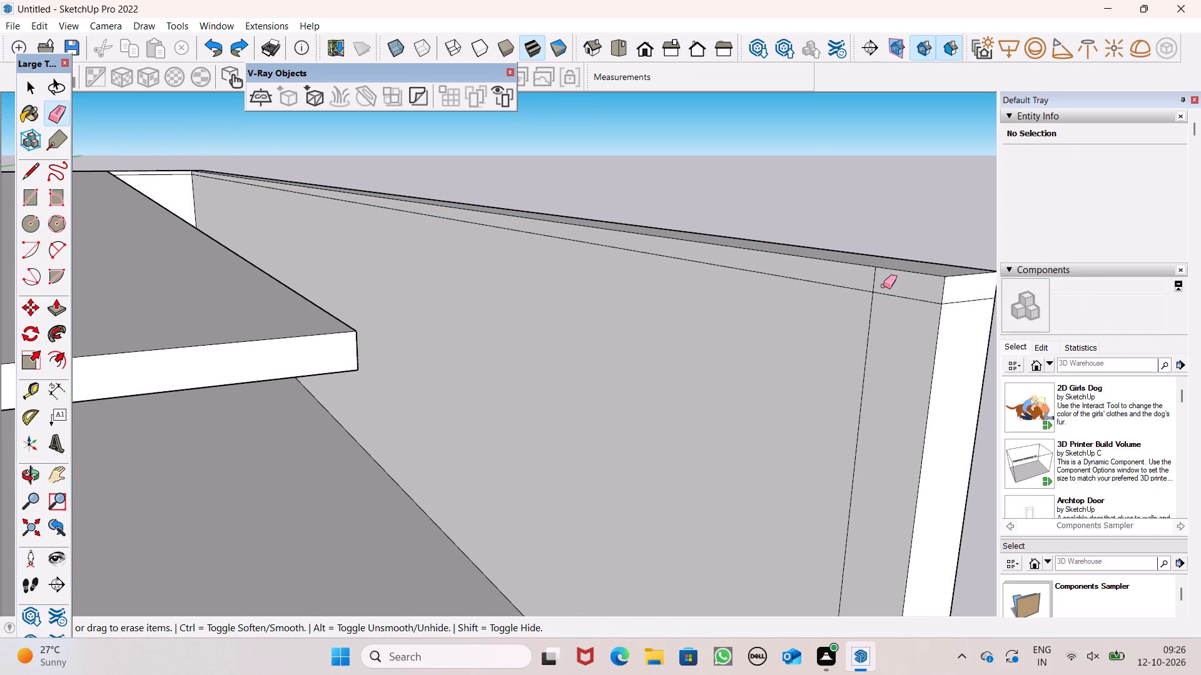
{"action": "left_click_drag", "start_coordinate": [883, 286], "coordinate": [863, 284]}
{"action": "left_click", "coordinate": [863, 284]}
Extend the roof slab's free edge with Push/Pull until it meets the opposite side wall, closing the gap.
{"action": "scroll", "coordinate": [563, 206], "scroll_direction": "down", "scroll_amount": 4}
{"action": "middle_click_drag", "start_coordinate": [778, 304], "coordinate": [502, 355]}
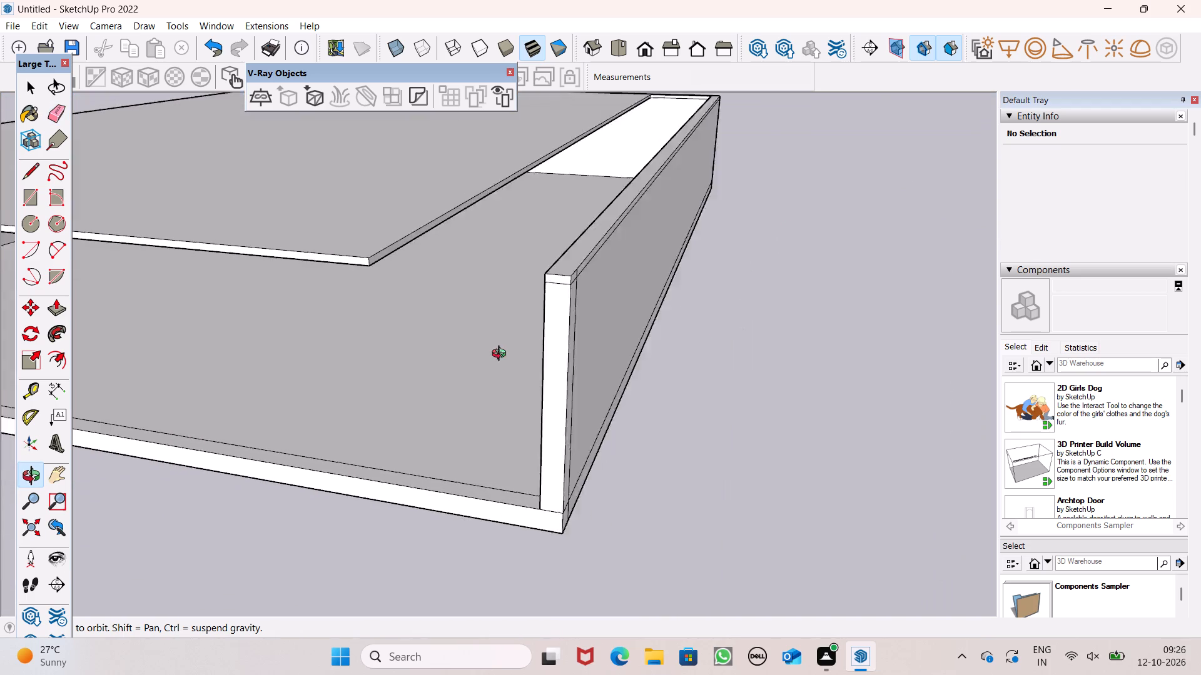
{"action": "middle_click_drag", "start_coordinate": [502, 355], "coordinate": [464, 321]}
{"action": "left_click_drag", "start_coordinate": [55, 320], "coordinate": [55, 319]}
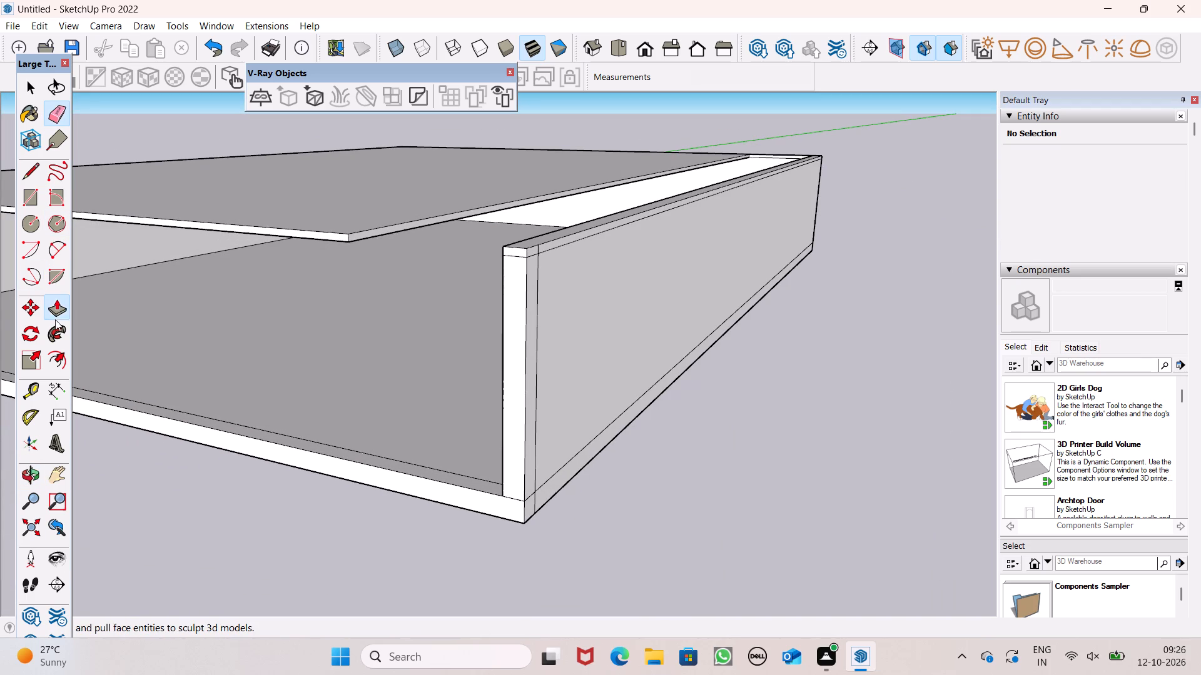
{"action": "left_click_drag", "start_coordinate": [55, 319], "coordinate": [55, 313]}
{"action": "scroll", "coordinate": [375, 236], "scroll_direction": "up", "scroll_amount": 2}
{"action": "left_click_drag", "start_coordinate": [373, 234], "coordinate": [425, 261]}
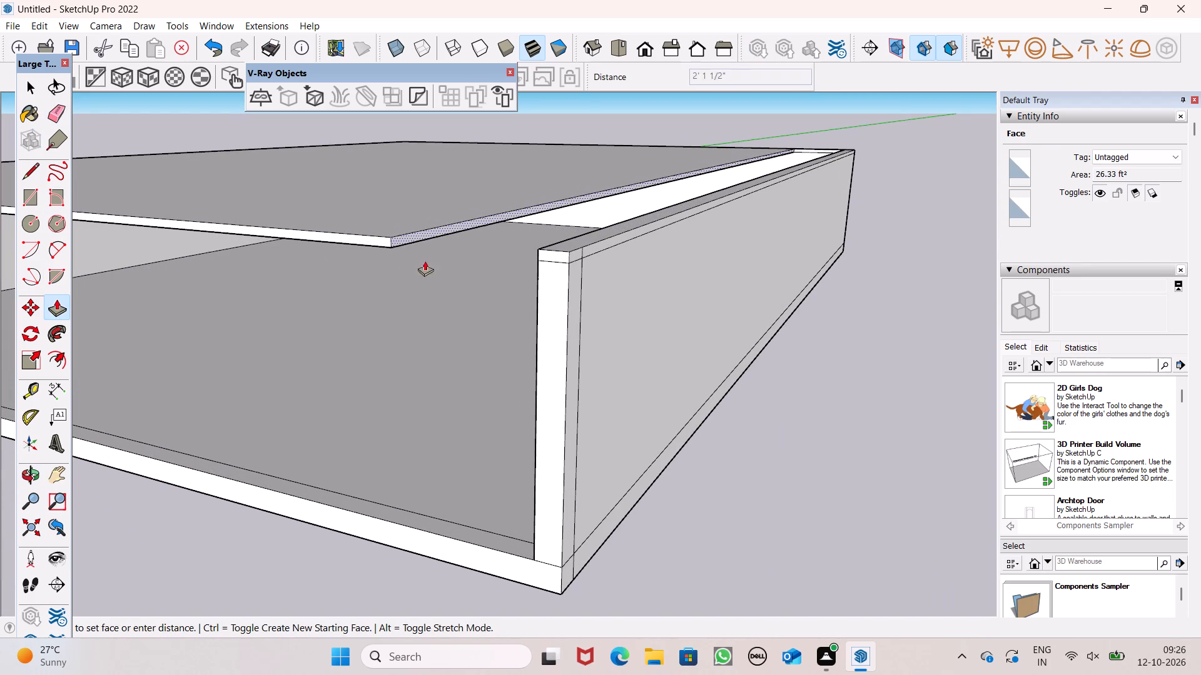
{"action": "left_click_drag", "start_coordinate": [425, 261], "coordinate": [560, 304]}
{"action": "middle_click_drag", "start_coordinate": [593, 307], "coordinate": [628, 362]}
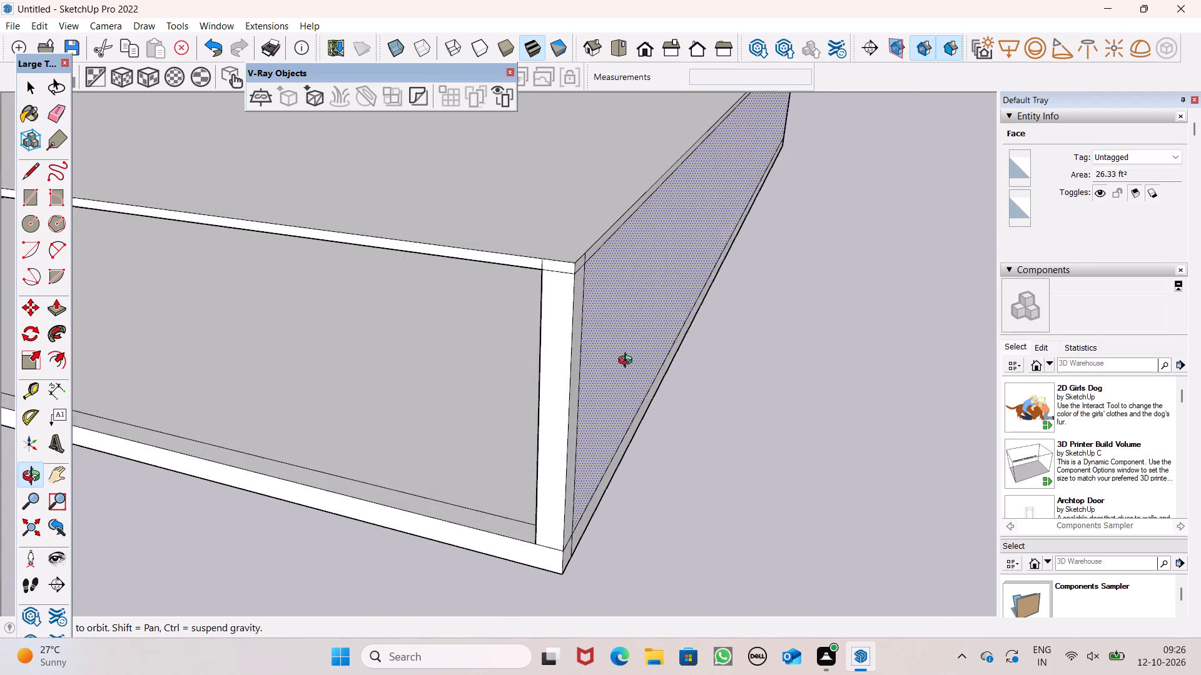
{"action": "middle_click_drag", "start_coordinate": [628, 362], "coordinate": [631, 361]}
{"action": "scroll", "coordinate": [689, 272], "scroll_direction": "down", "scroll_amount": 7}
{"action": "key", "text": "space"}
Examine the roof slab and the open front of the storey from above and from lower angles.
{"action": "scroll", "coordinate": [703, 259], "scroll_direction": "down", "scroll_amount": 7}
{"action": "middle_click_drag", "start_coordinate": [707, 260], "coordinate": [764, 342]}
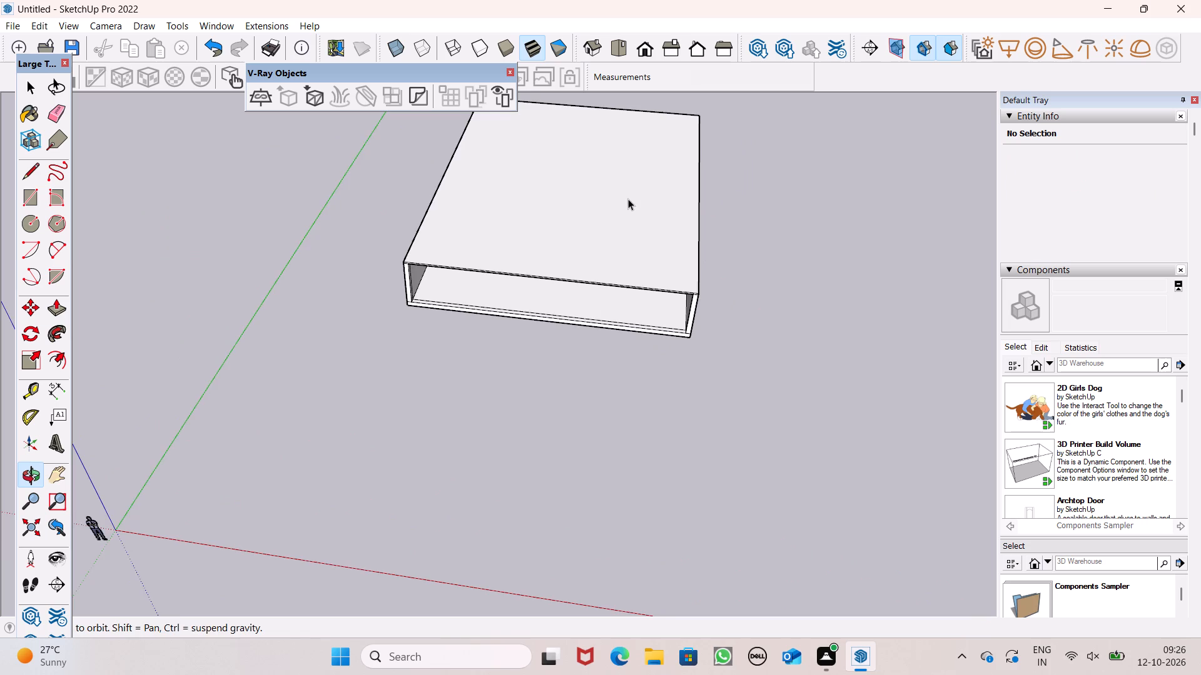
{"action": "scroll", "coordinate": [628, 199], "scroll_direction": "up", "scroll_amount": 3}
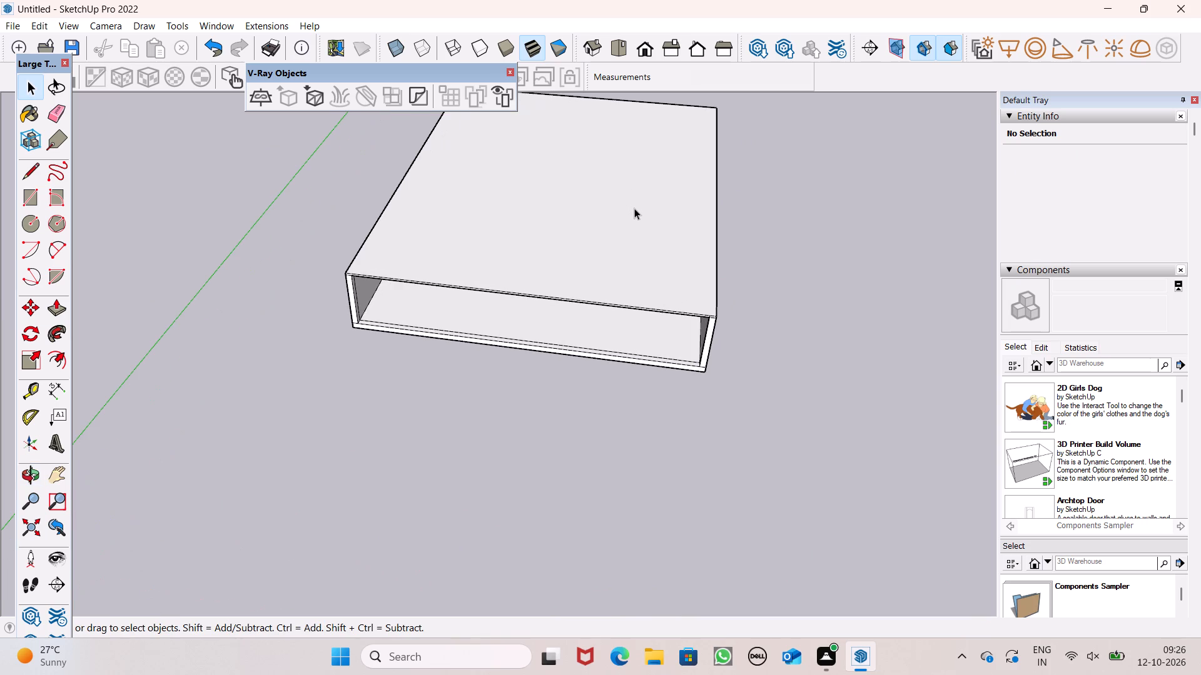
{"action": "scroll", "coordinate": [572, 165], "scroll_direction": "down", "scroll_amount": 1}
{"action": "middle_click_drag", "start_coordinate": [617, 257], "coordinate": [610, 158]}
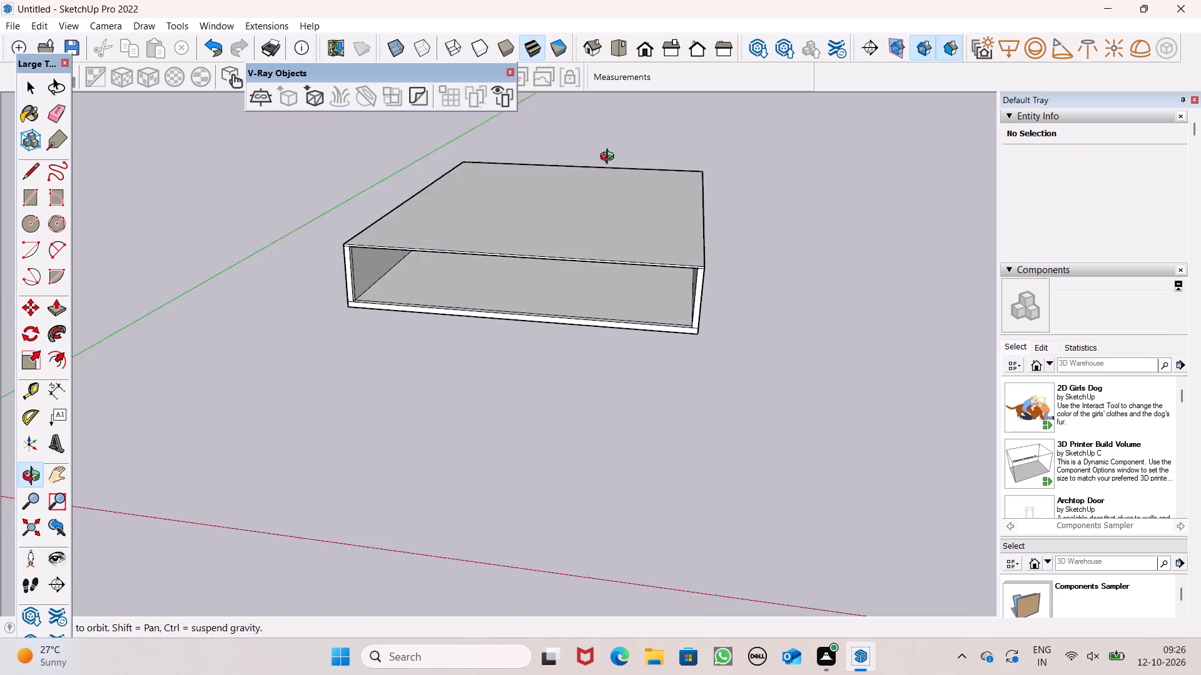
{"action": "middle_click_drag", "start_coordinate": [610, 158], "coordinate": [607, 133]}
{"action": "scroll", "coordinate": [545, 206], "scroll_direction": "up", "scroll_amount": 2}
{"action": "scroll", "coordinate": [554, 217], "scroll_direction": "down", "scroll_amount": 2}
{"action": "middle_click_drag", "start_coordinate": [550, 227], "coordinate": [549, 344]}
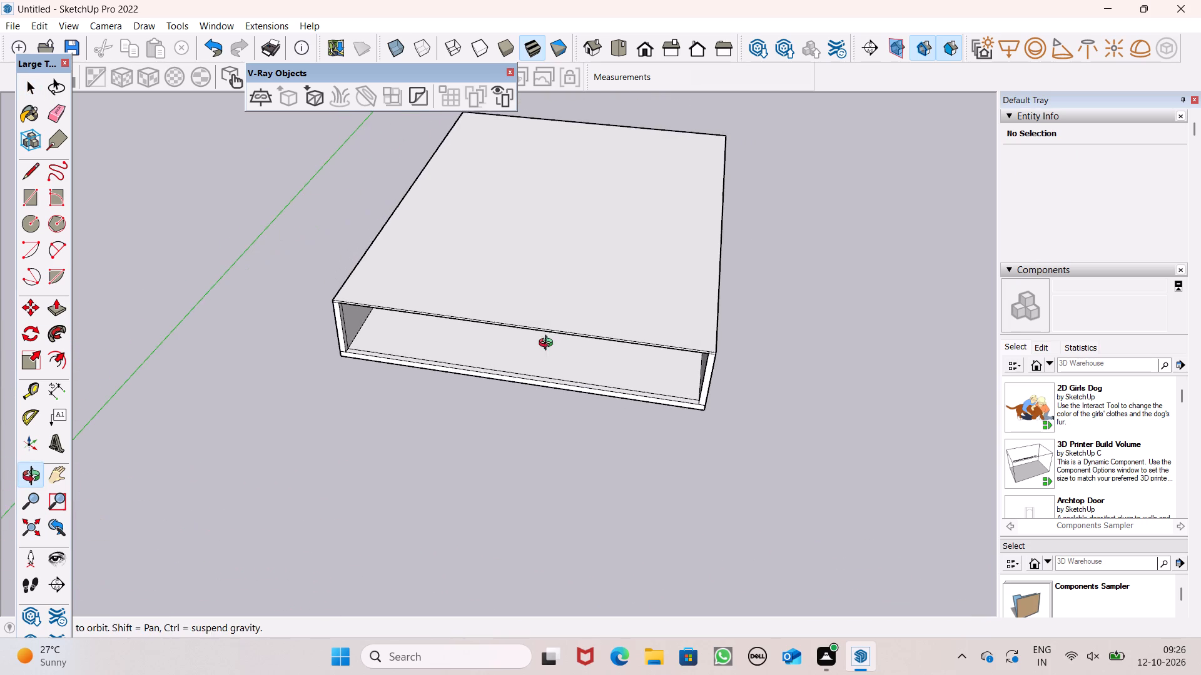
{"action": "middle_click_drag", "start_coordinate": [549, 344], "coordinate": [549, 345]}
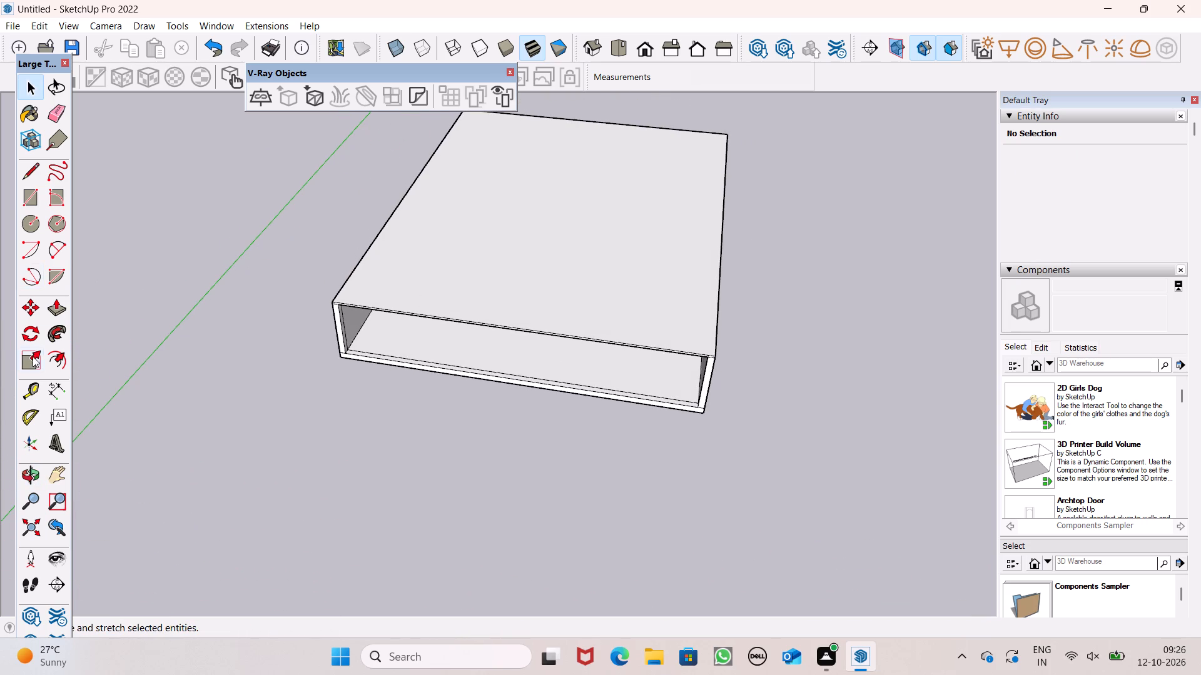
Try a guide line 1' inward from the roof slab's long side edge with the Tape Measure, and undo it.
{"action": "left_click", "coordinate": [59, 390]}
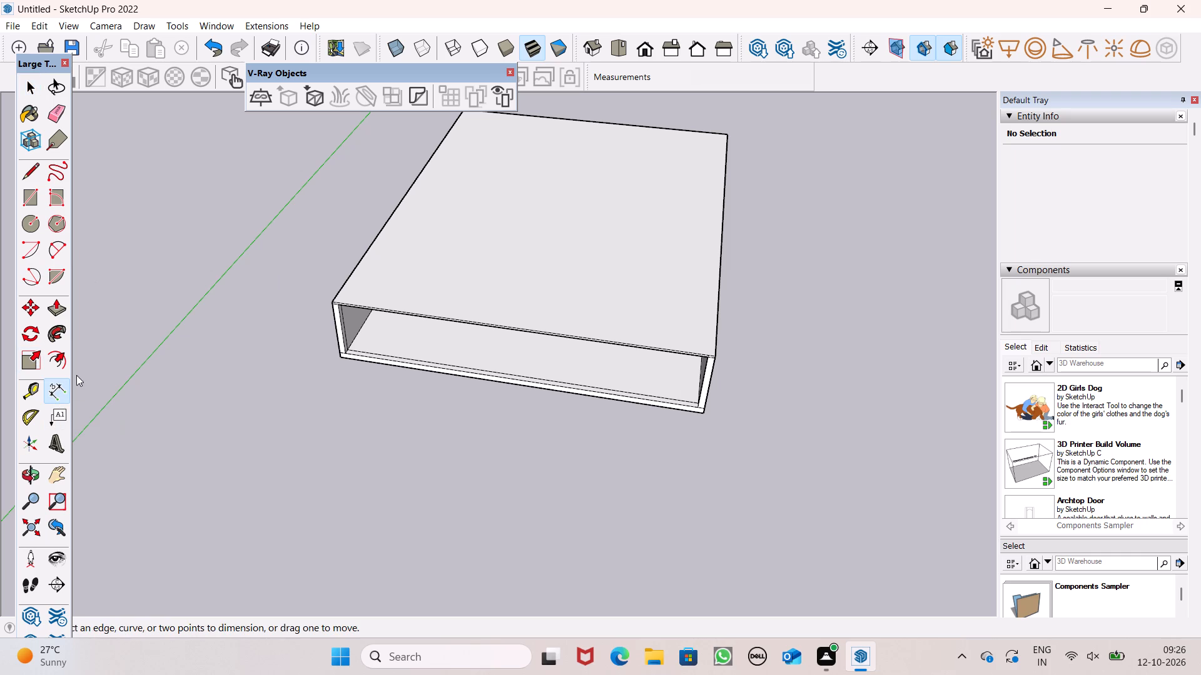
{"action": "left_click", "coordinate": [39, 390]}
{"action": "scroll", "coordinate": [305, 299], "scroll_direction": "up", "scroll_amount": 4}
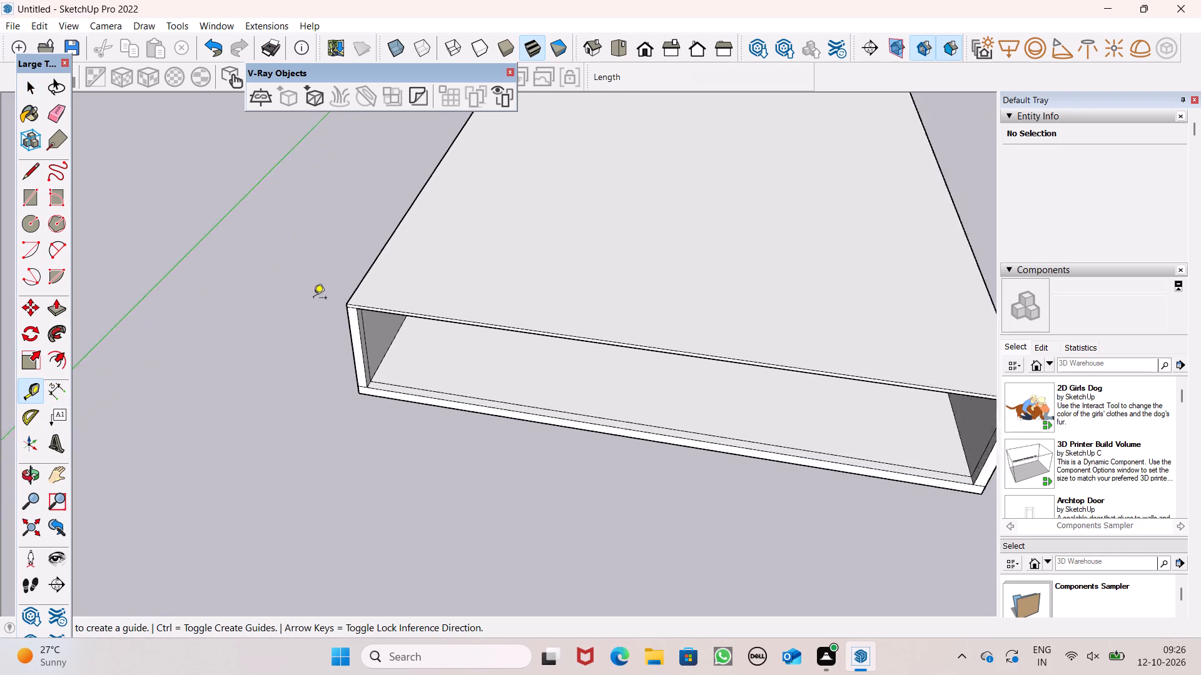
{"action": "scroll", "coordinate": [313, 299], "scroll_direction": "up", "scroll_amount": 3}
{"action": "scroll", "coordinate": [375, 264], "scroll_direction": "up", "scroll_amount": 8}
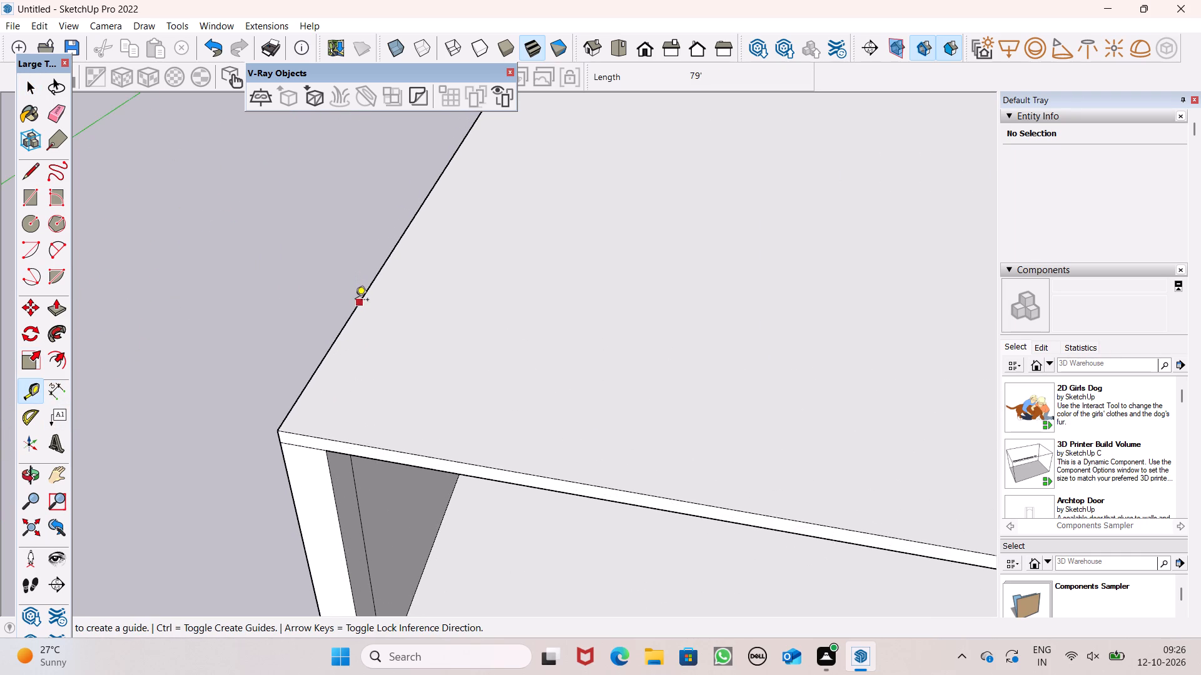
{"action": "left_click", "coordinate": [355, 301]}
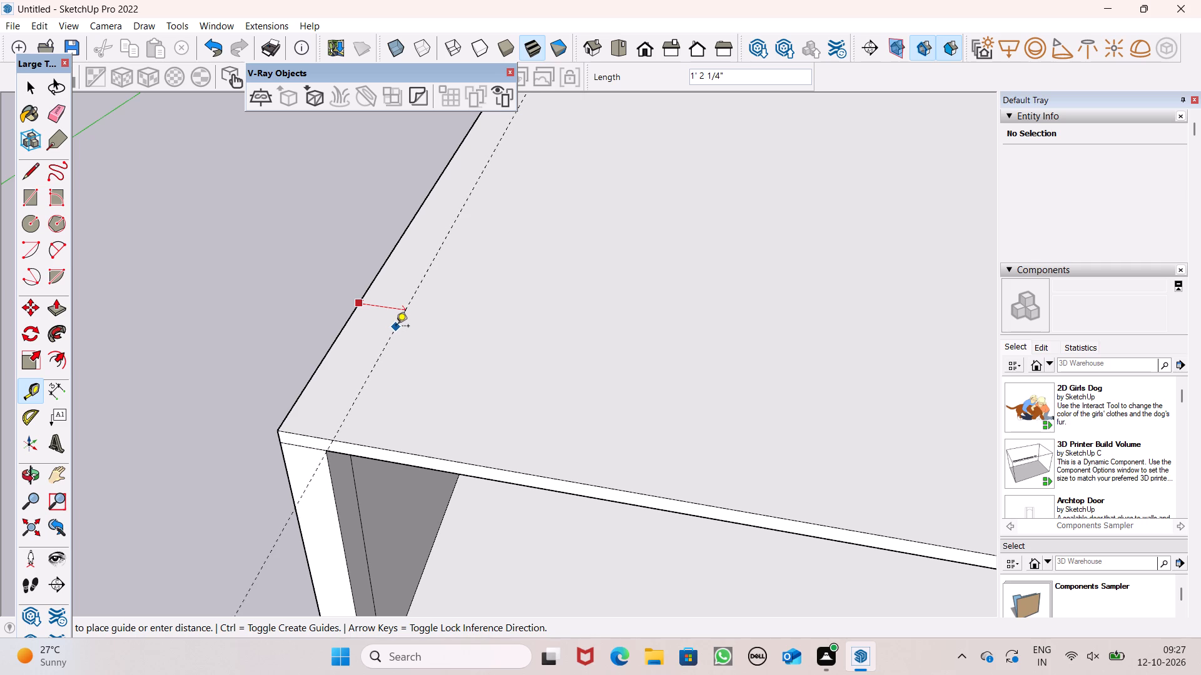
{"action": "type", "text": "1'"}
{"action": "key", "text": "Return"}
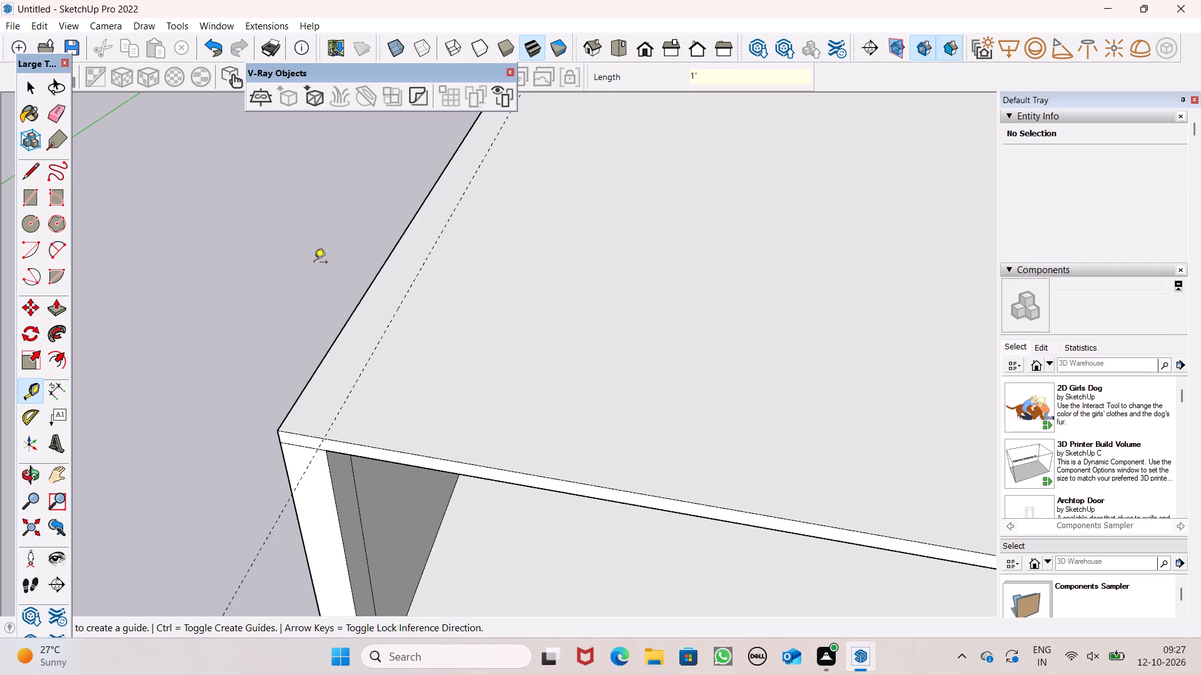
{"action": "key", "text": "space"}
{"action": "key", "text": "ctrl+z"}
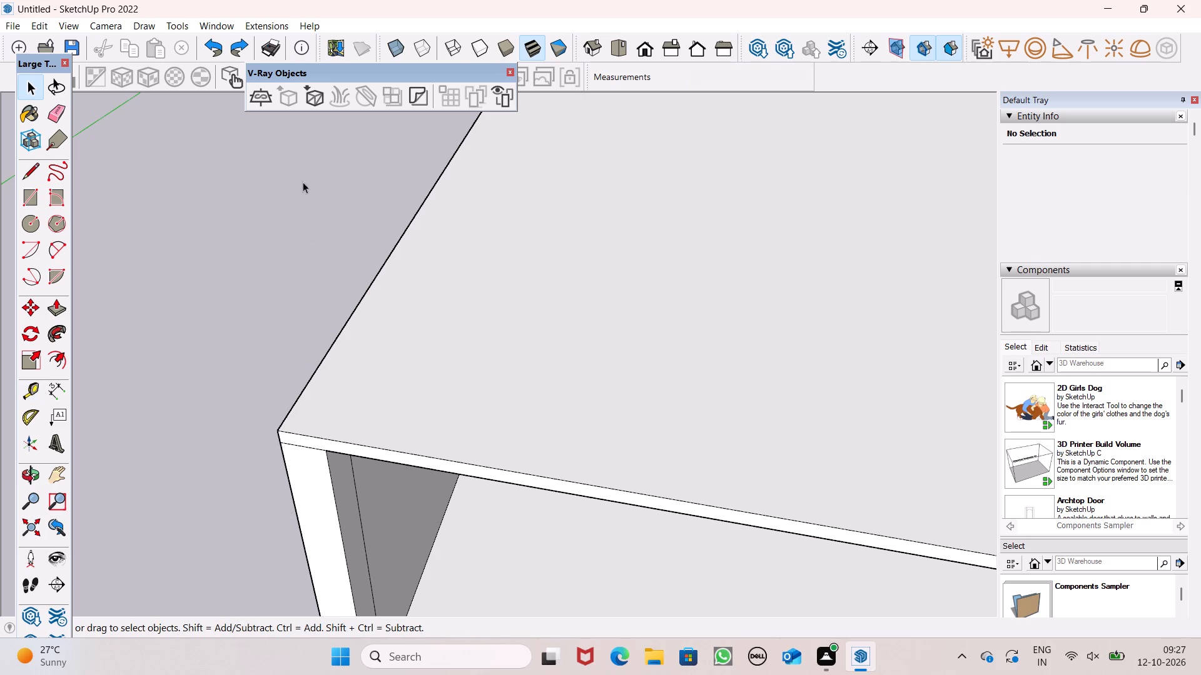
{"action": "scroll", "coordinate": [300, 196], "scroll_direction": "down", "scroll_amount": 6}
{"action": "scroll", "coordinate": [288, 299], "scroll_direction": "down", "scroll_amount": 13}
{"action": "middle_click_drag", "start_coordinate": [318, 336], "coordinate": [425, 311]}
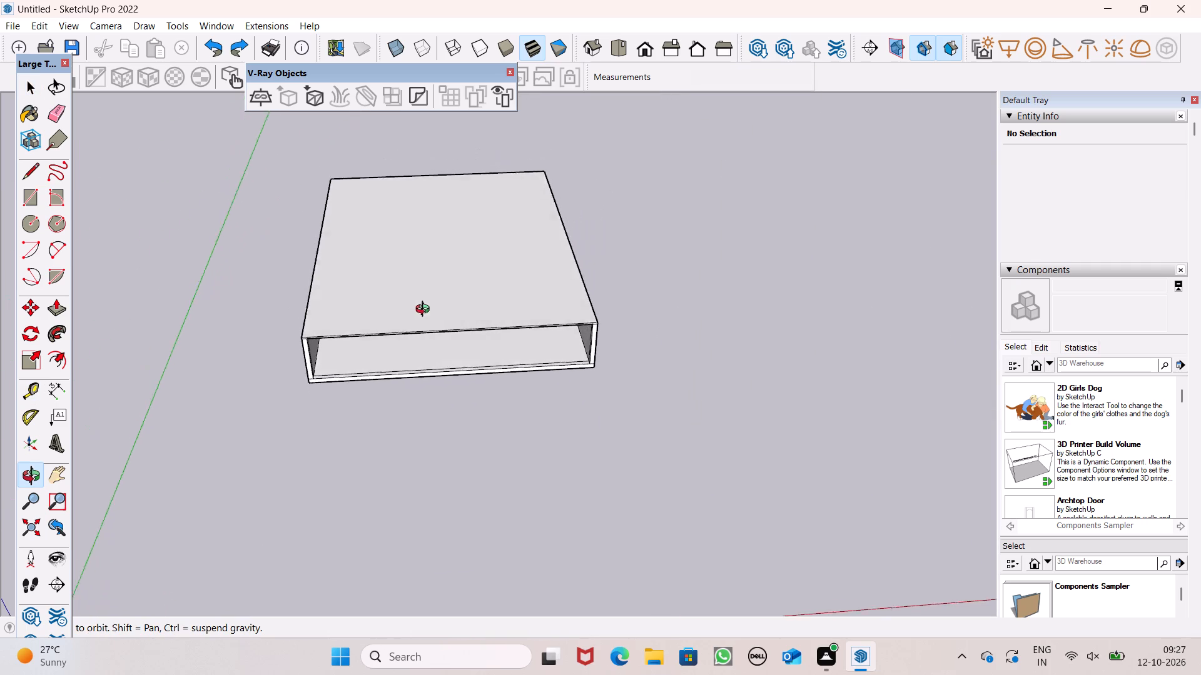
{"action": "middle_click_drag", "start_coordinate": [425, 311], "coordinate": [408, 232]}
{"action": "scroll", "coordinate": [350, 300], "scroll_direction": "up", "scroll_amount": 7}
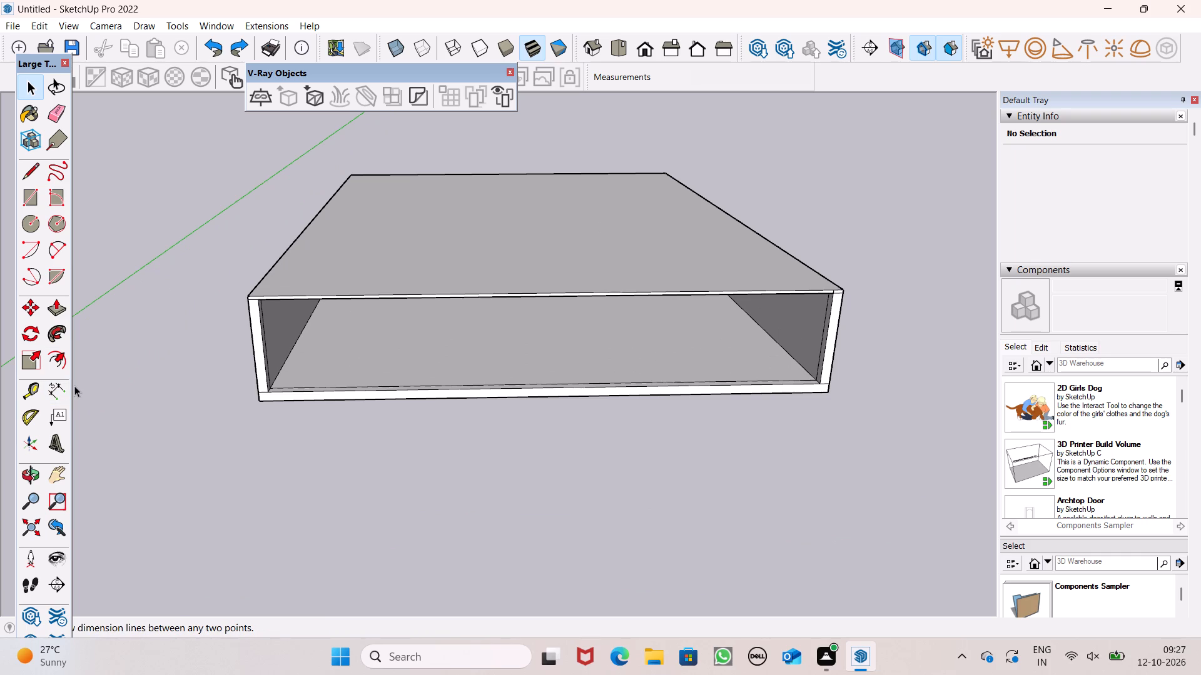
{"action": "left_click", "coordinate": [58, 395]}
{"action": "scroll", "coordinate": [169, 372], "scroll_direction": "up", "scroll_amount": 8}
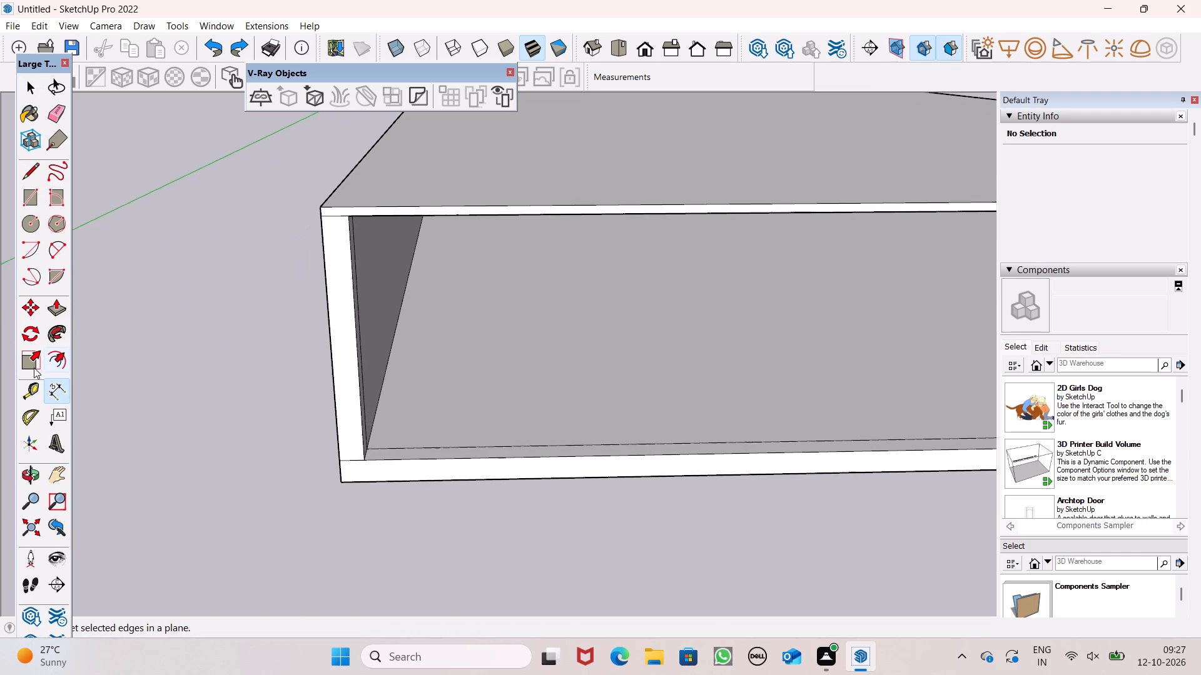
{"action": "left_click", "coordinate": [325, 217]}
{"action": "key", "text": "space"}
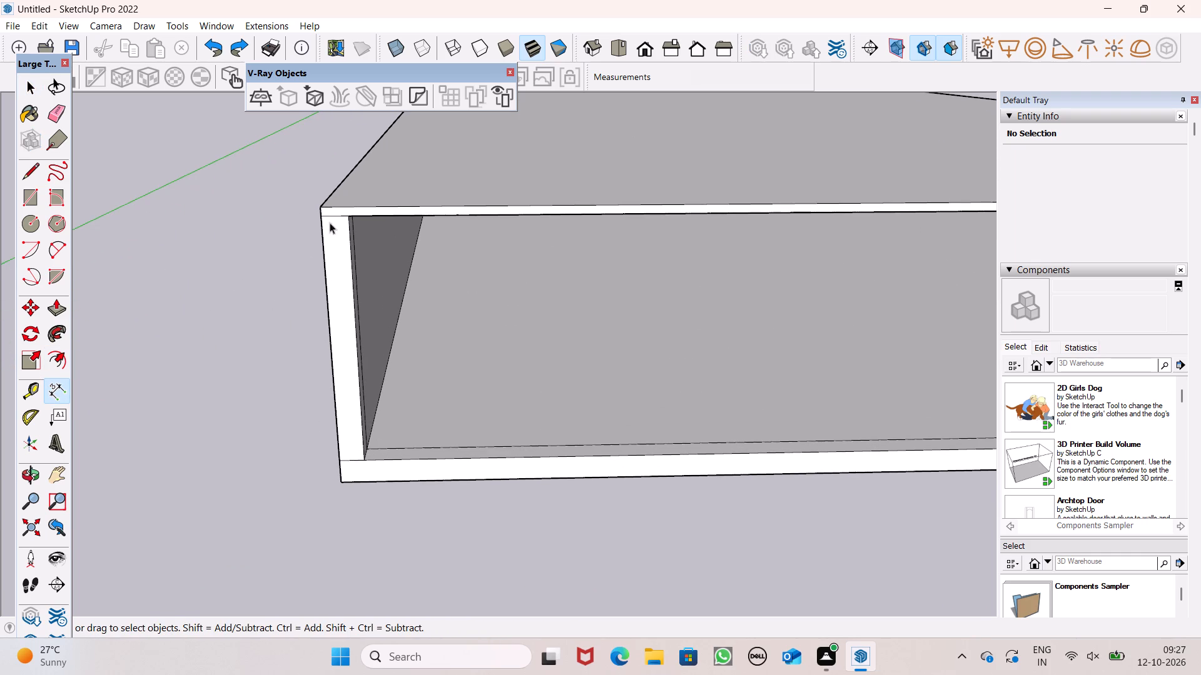
Offset the outline of the roof slab's top face 1' inward.
{"action": "scroll", "coordinate": [223, 339], "scroll_direction": "down", "scroll_amount": 13}
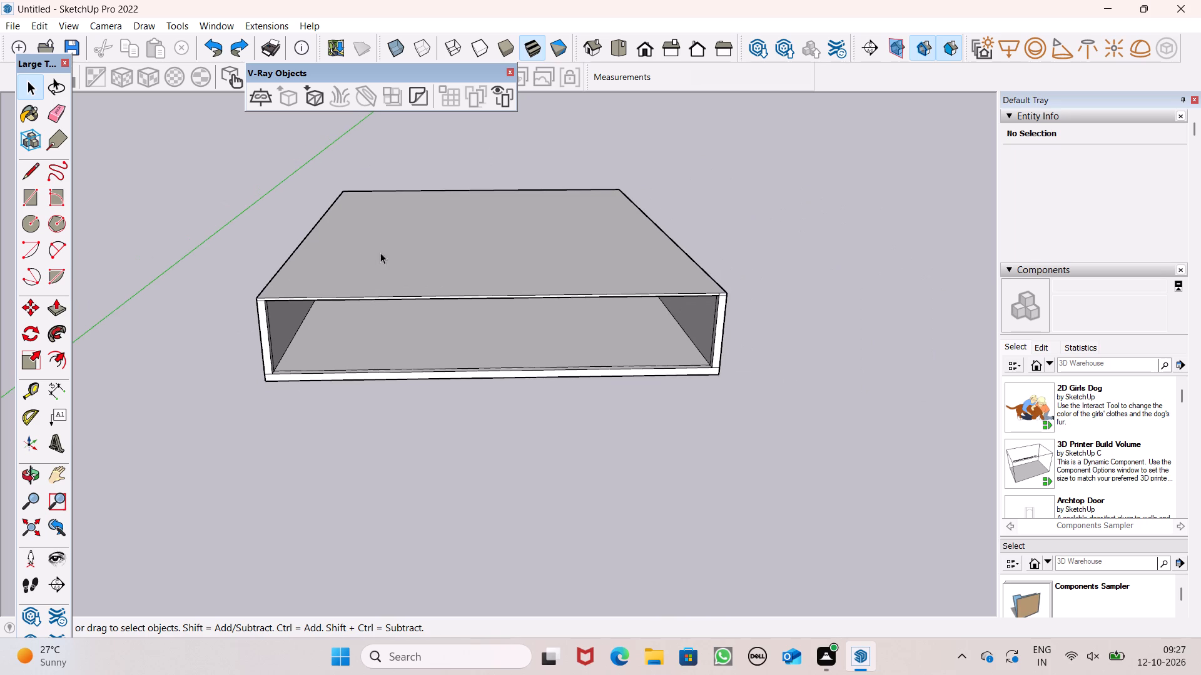
{"action": "scroll", "coordinate": [442, 197], "scroll_direction": "down", "scroll_amount": 1}
{"action": "middle_click_drag", "start_coordinate": [437, 257], "coordinate": [413, 478]}
{"action": "scroll", "coordinate": [468, 349], "scroll_direction": "down", "scroll_amount": 5}
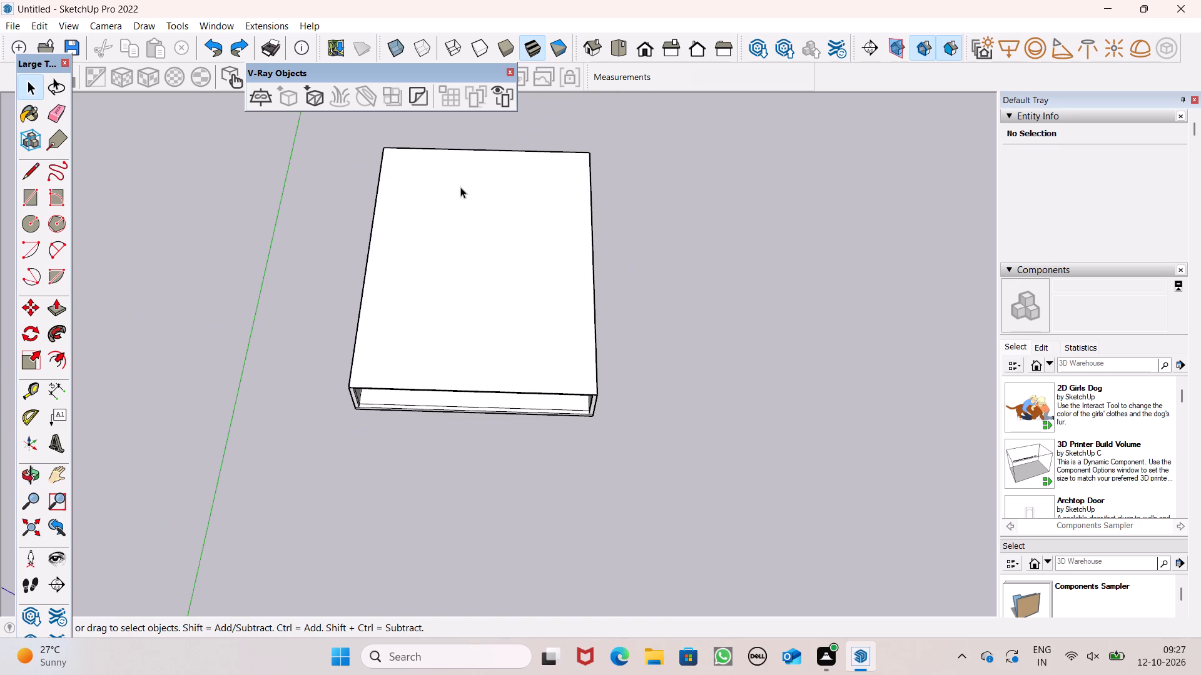
{"action": "scroll", "coordinate": [457, 159], "scroll_direction": "up", "scroll_amount": 3}
{"action": "left_click", "coordinate": [49, 350]}
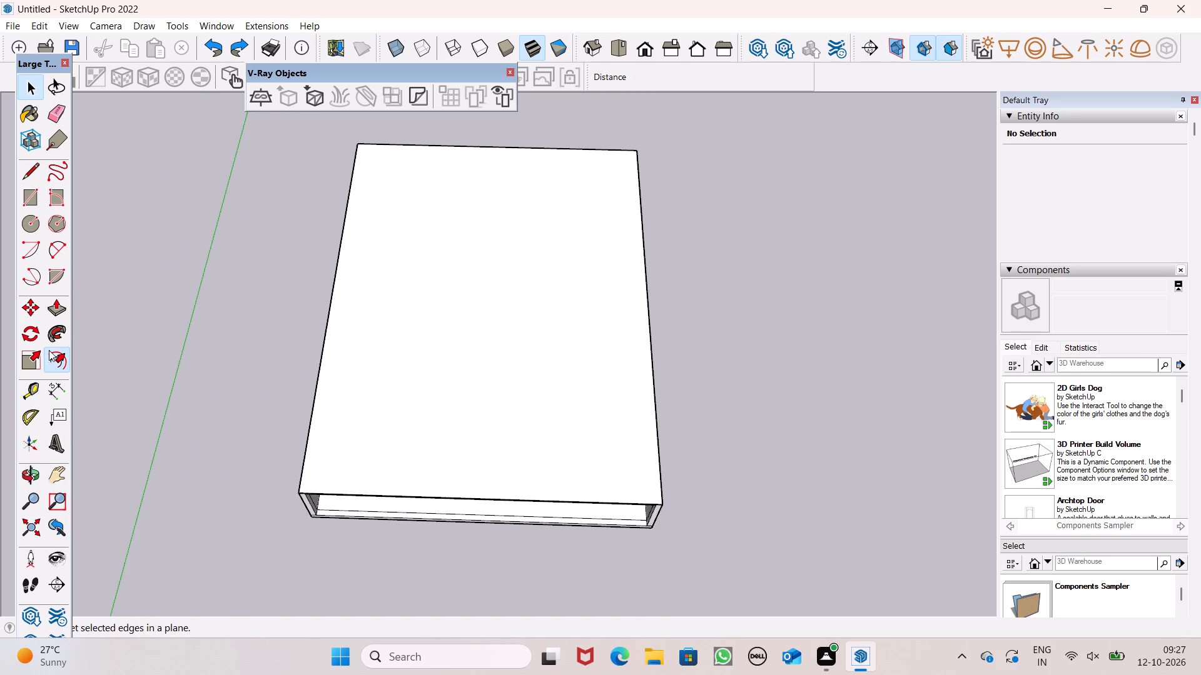
{"action": "left_click", "coordinate": [413, 168]}
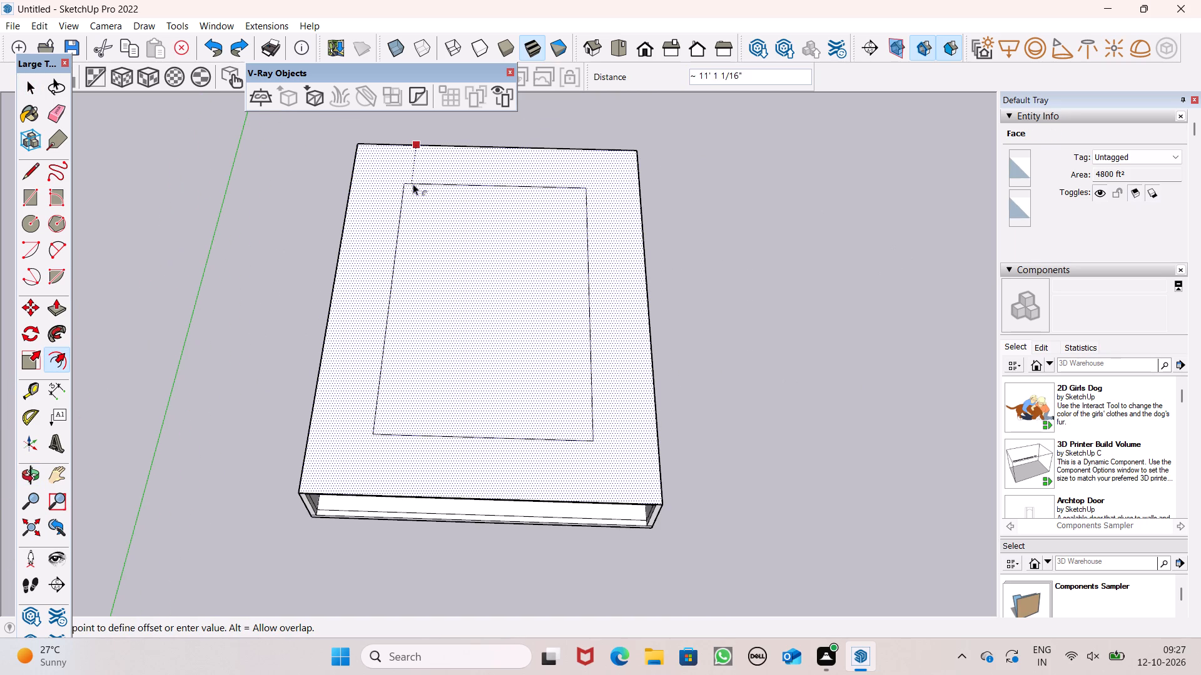
{"action": "type", "text": "1'"}
{"action": "key", "text": "Return"}
{"action": "key", "text": "space"}
Examine the offset outline and the open front corner where the roof slab meets the side wall.
{"action": "scroll", "coordinate": [267, 329], "scroll_direction": "down", "scroll_amount": 1}
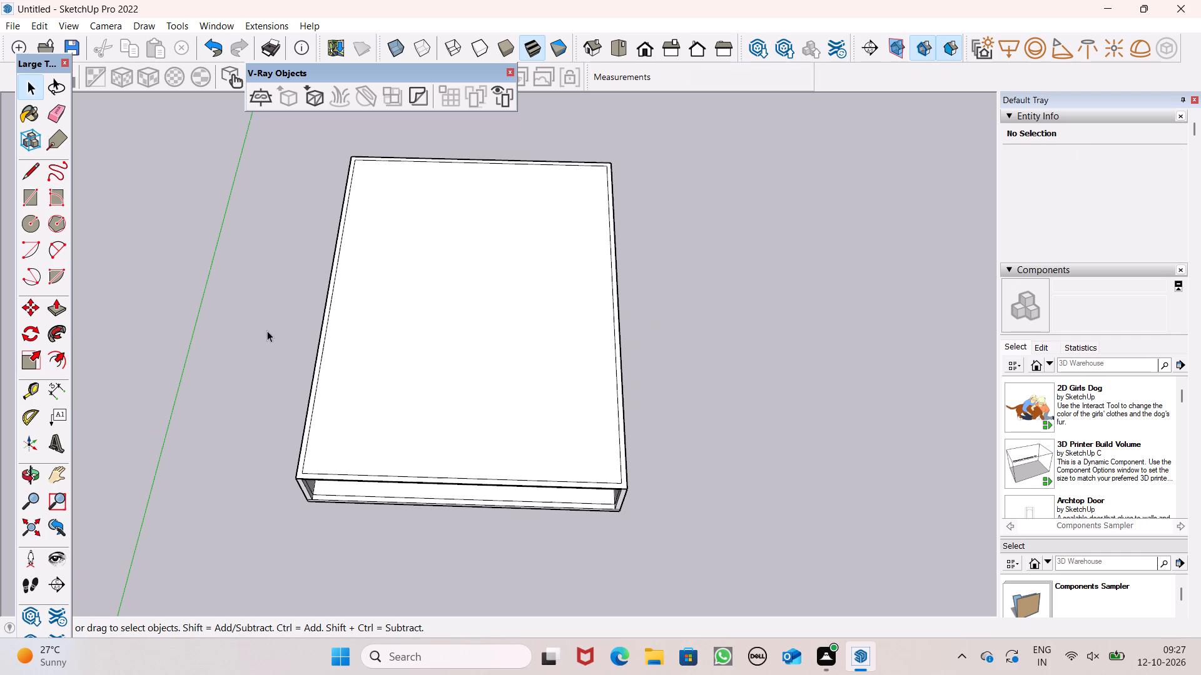
{"action": "middle_click_drag", "start_coordinate": [316, 444], "coordinate": [317, 375]}
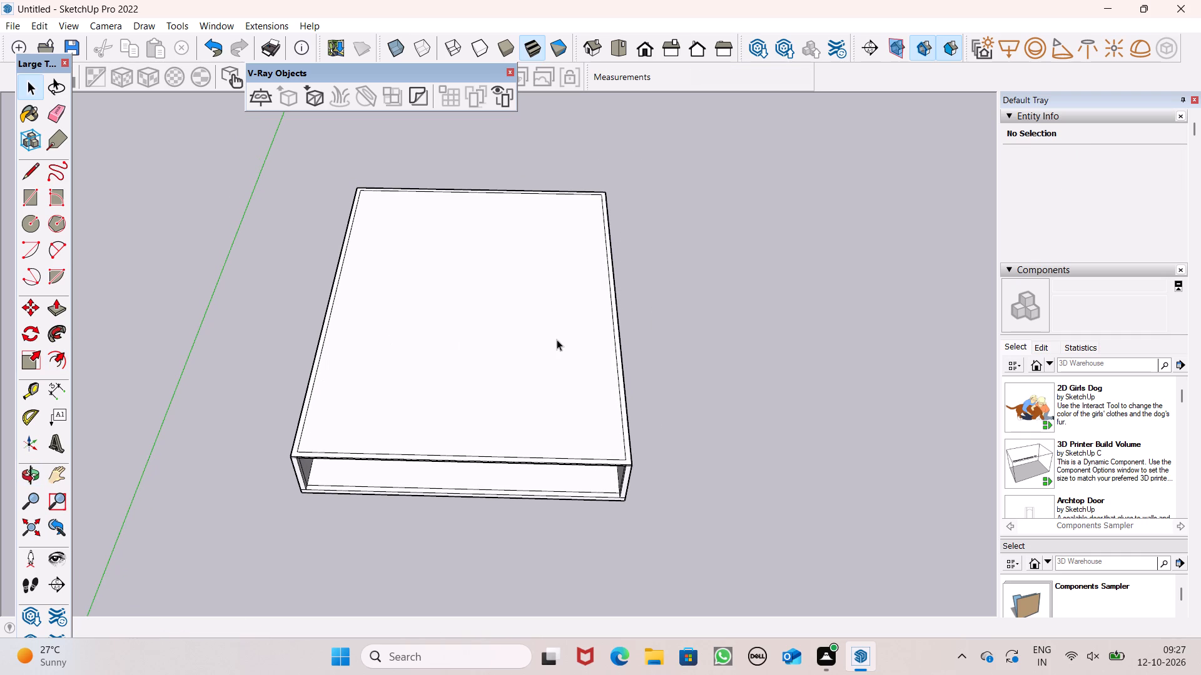
{"action": "left_click", "coordinate": [26, 391]}
{"action": "scroll", "coordinate": [458, 357], "scroll_direction": "up", "scroll_amount": 3}
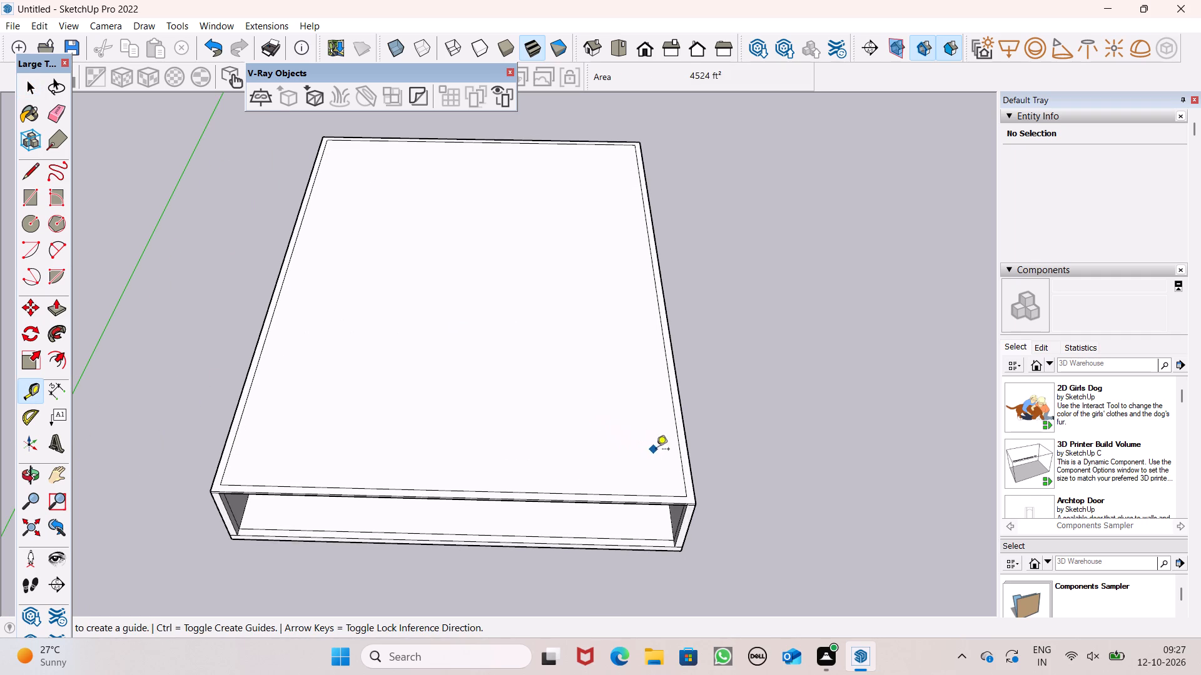
{"action": "middle_click_drag", "start_coordinate": [666, 527], "coordinate": [670, 342]}
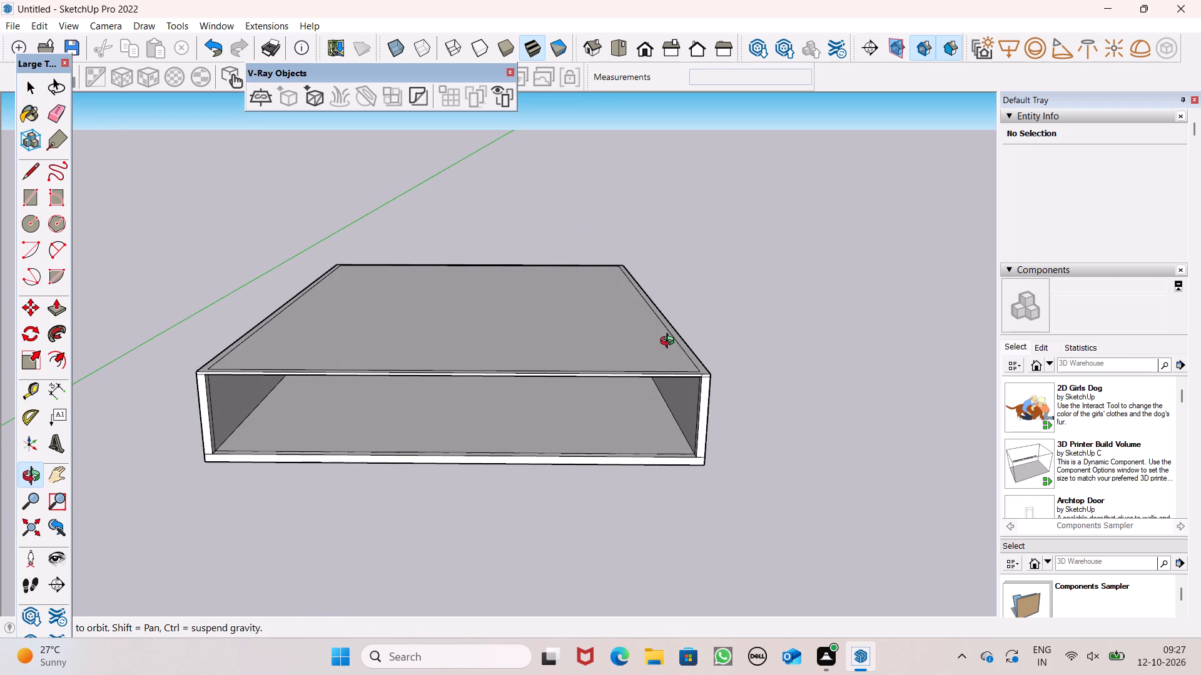
{"action": "middle_click_drag", "start_coordinate": [670, 342], "coordinate": [666, 343]}
{"action": "scroll", "coordinate": [667, 342], "scroll_direction": "up", "scroll_amount": 1}
{"action": "scroll", "coordinate": [688, 414], "scroll_direction": "up", "scroll_amount": 5}
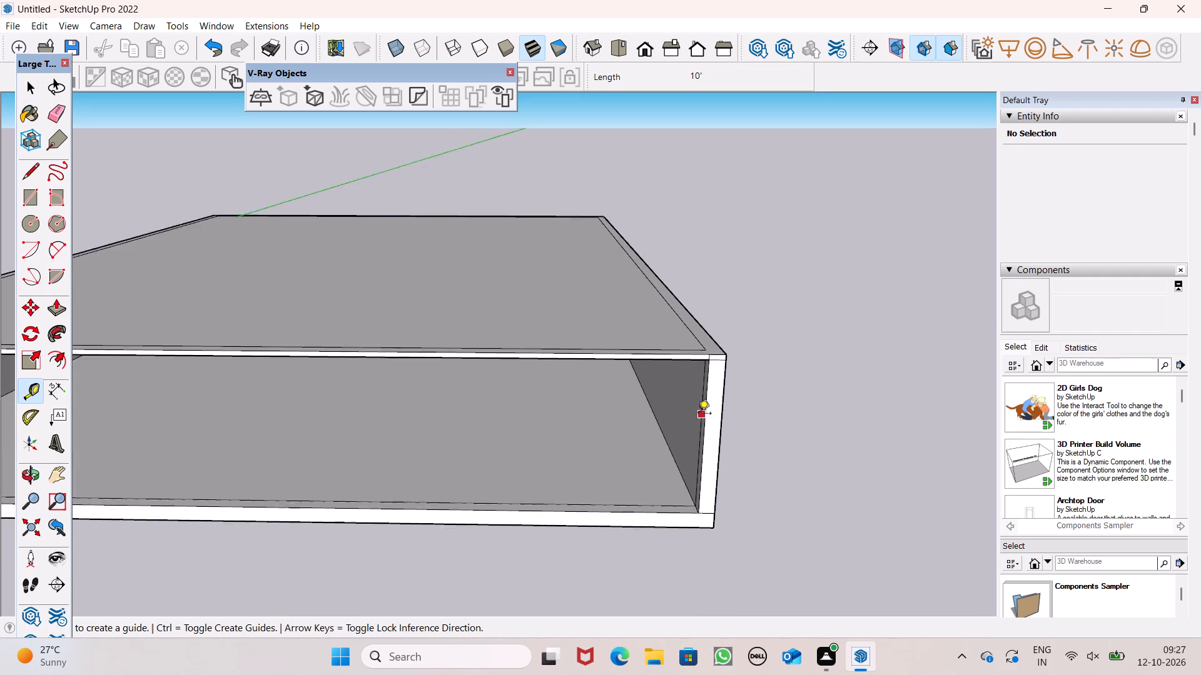
{"action": "scroll", "coordinate": [698, 414], "scroll_direction": "up", "scroll_amount": 4}
{"action": "scroll", "coordinate": [761, 332], "scroll_direction": "up", "scroll_amount": 7}
{"action": "scroll", "coordinate": [729, 333], "scroll_direction": "down", "scroll_amount": 3}
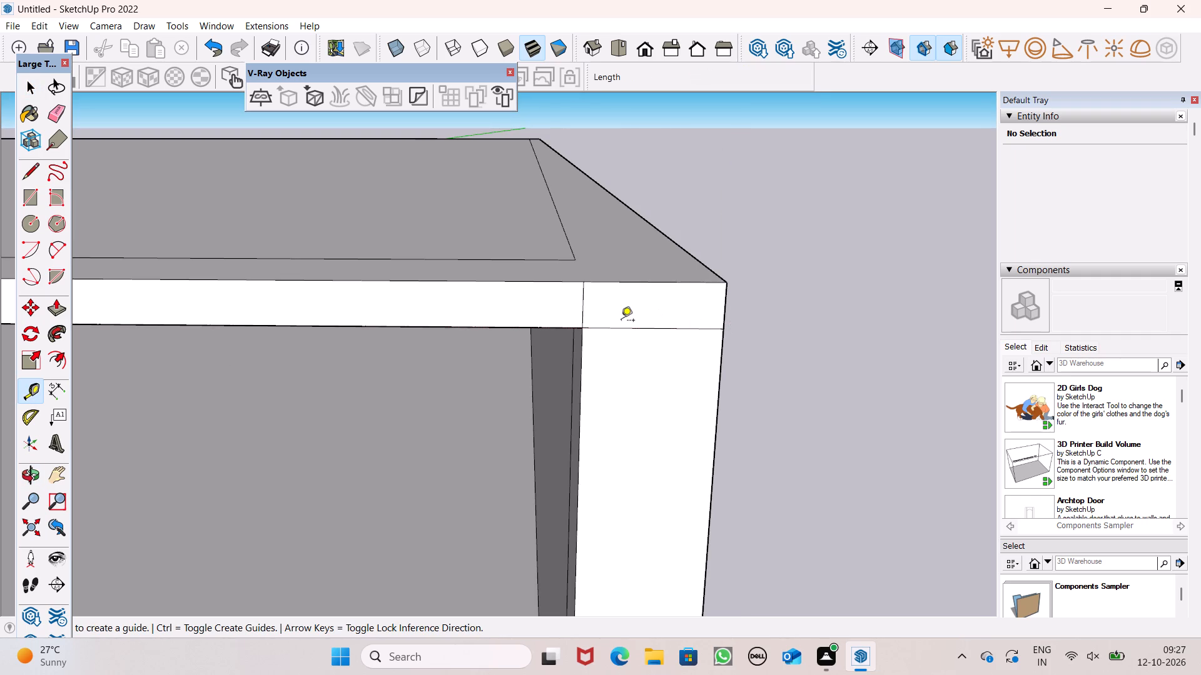
{"action": "scroll", "coordinate": [575, 312], "scroll_direction": "up", "scroll_amount": 6}
{"action": "middle_click_drag", "start_coordinate": [597, 351], "coordinate": [604, 432]}
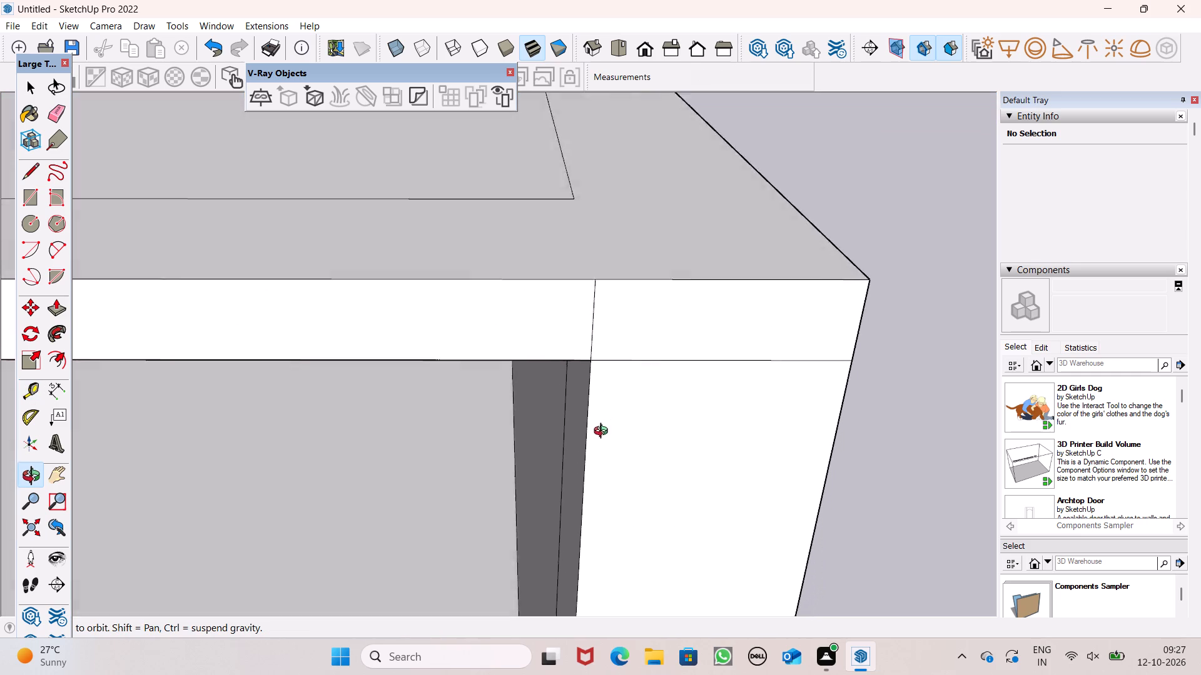
{"action": "middle_click_drag", "start_coordinate": [604, 432], "coordinate": [582, 509]}
{"action": "scroll", "coordinate": [637, 308], "scroll_direction": "down", "scroll_amount": 7}
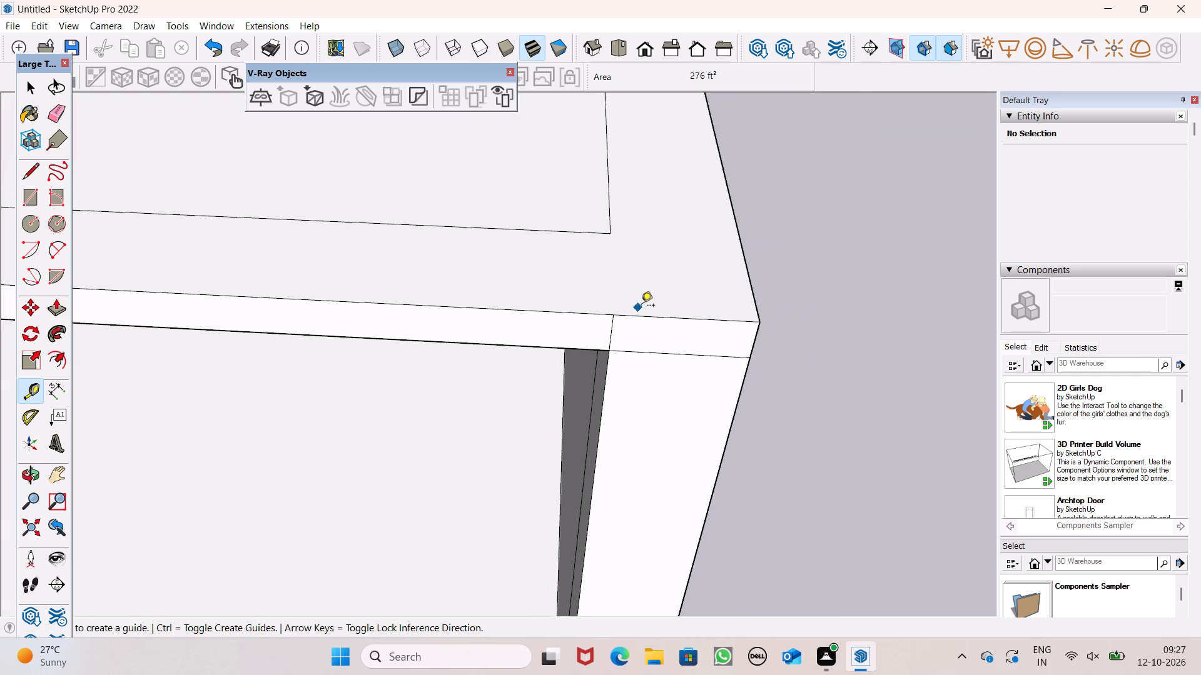
{"action": "scroll", "coordinate": [641, 306], "scroll_direction": "down", "scroll_amount": 20}
{"action": "scroll", "coordinate": [680, 399], "scroll_direction": "down", "scroll_amount": 14}
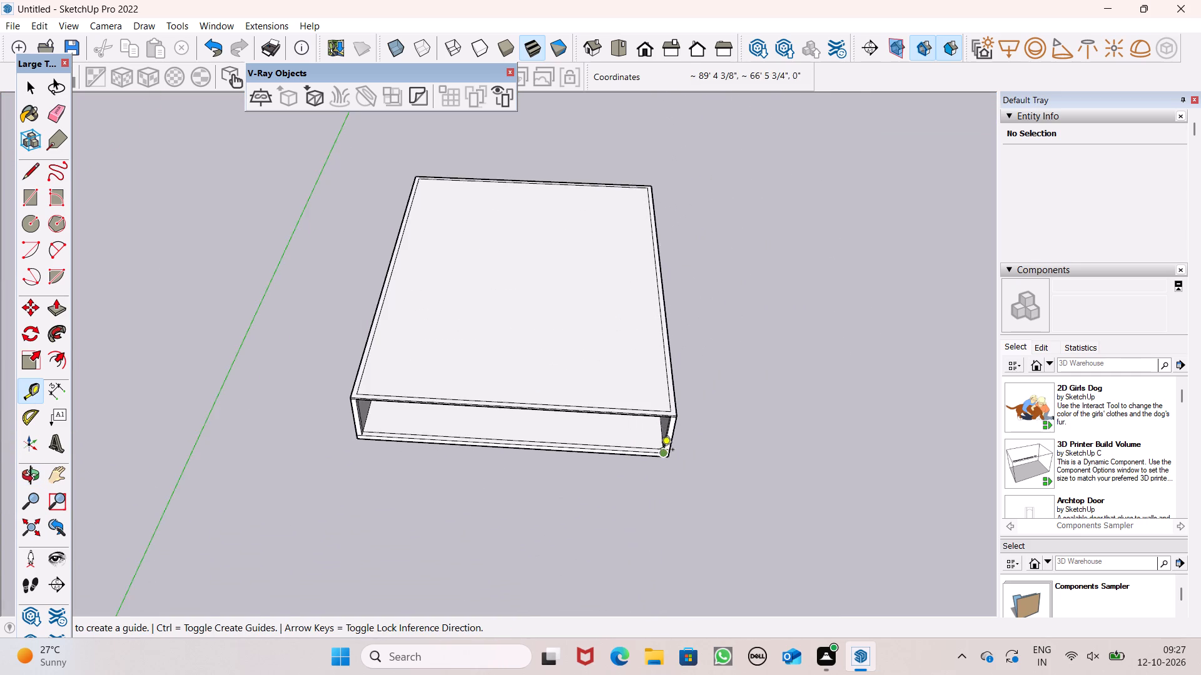
{"action": "scroll", "coordinate": [657, 451], "scroll_direction": "down", "scroll_amount": 4}
Place a lengthwise guide line on the roof slab about 33' 9" from the inner outline's long side, plus a parallel guide 6" beyond it.
{"action": "scroll", "coordinate": [614, 306], "scroll_direction": "up", "scroll_amount": 7}
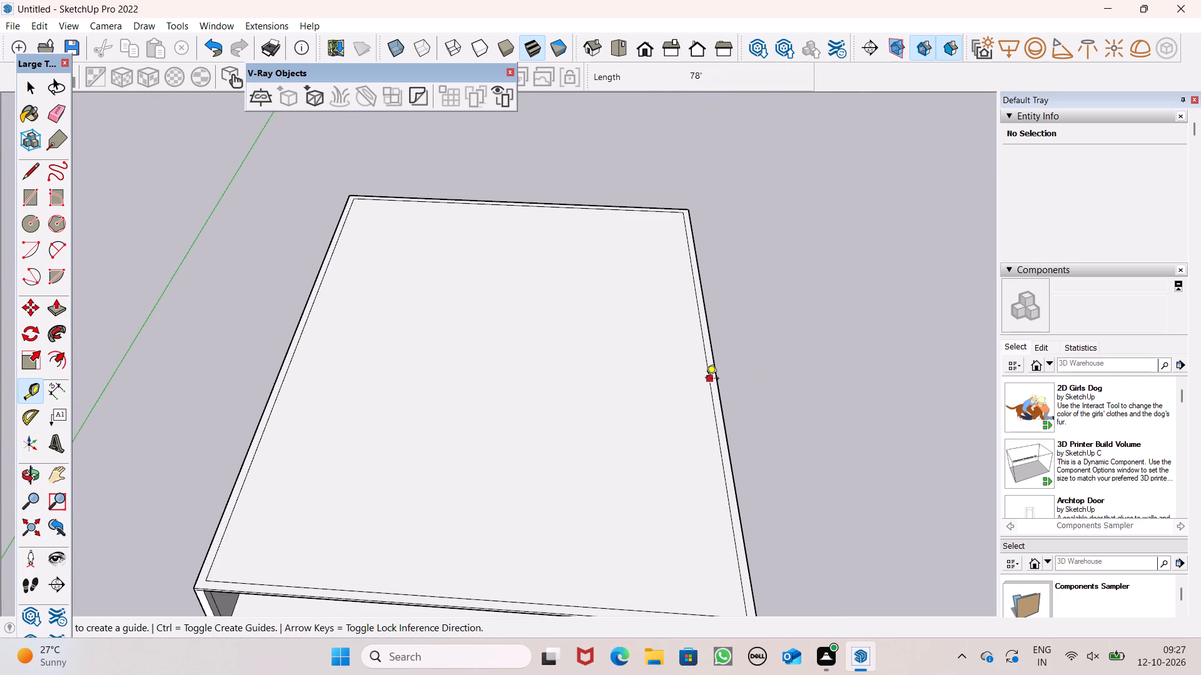
{"action": "left_click", "coordinate": [706, 379]}
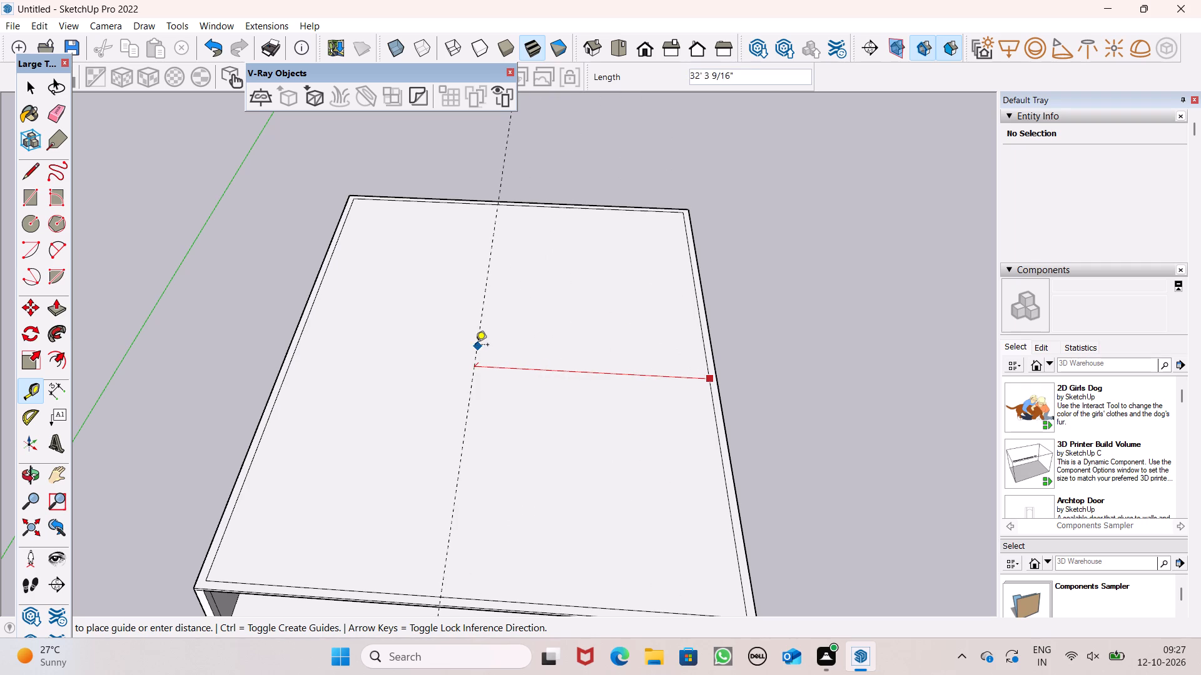
{"action": "scroll", "coordinate": [470, 345], "scroll_direction": "down", "scroll_amount": 1}
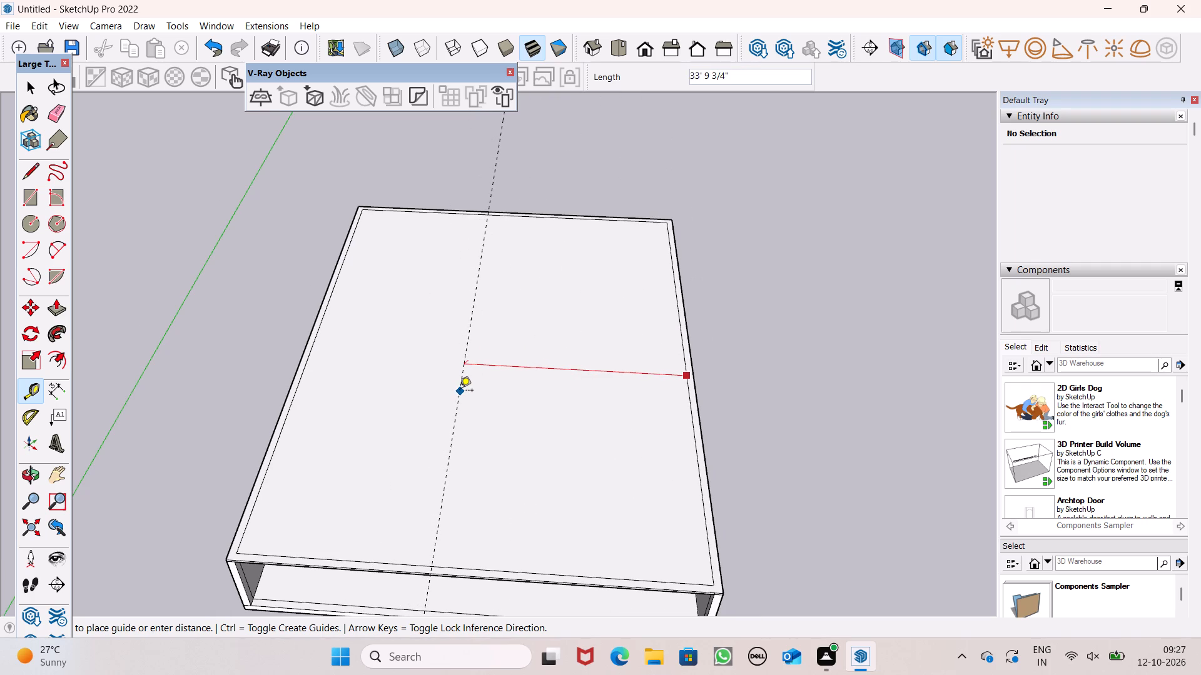
{"action": "left_click", "coordinate": [460, 391]}
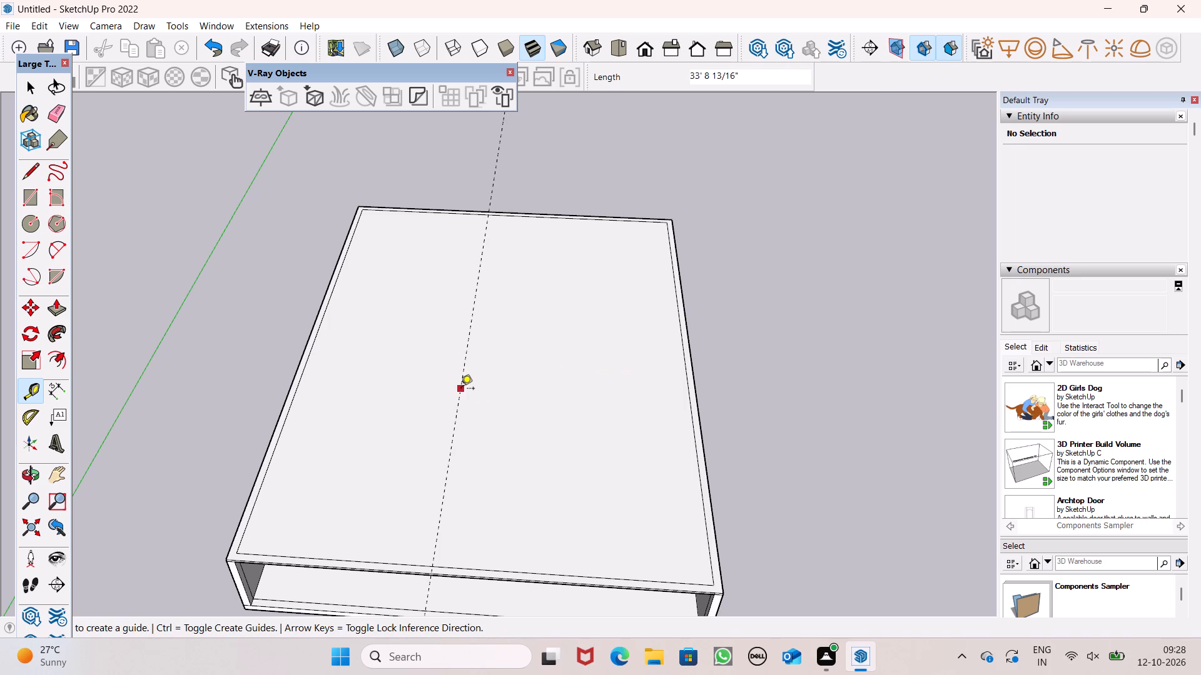
{"action": "left_click", "coordinate": [461, 389]}
{"action": "key", "text": "6"}
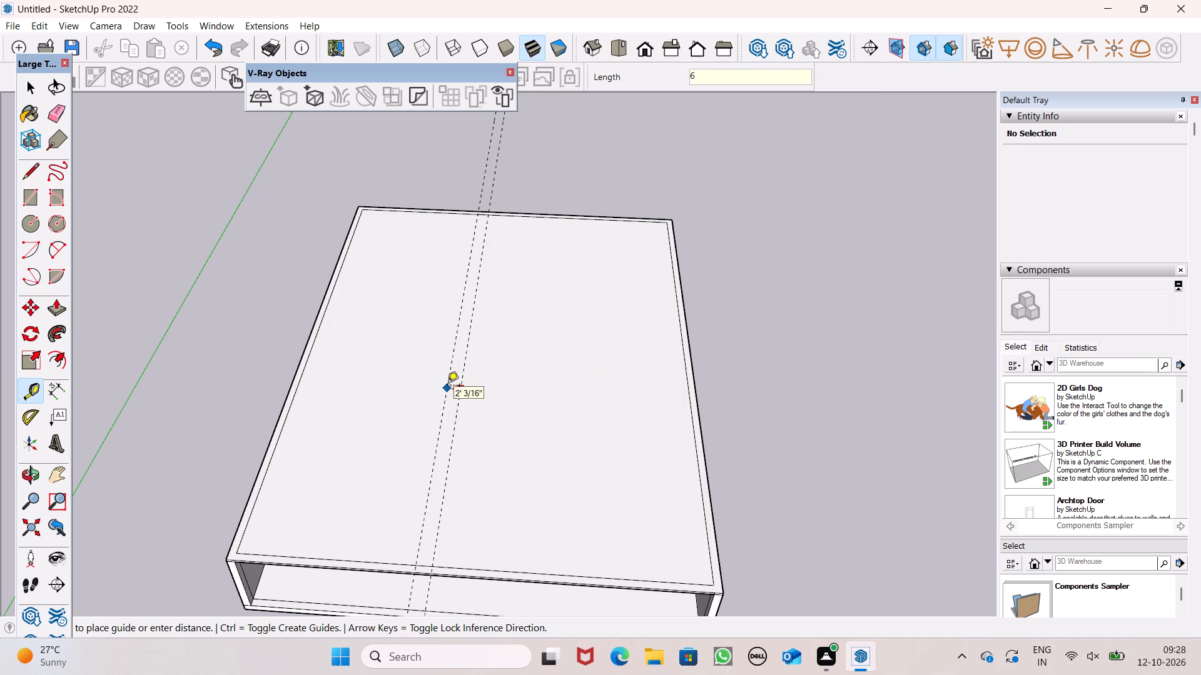
{"action": "key", "text": "shift+quotedbl"}
{"action": "key", "text": "Return"}
{"action": "key", "text": "space"}
Draw a 6" by 79' rectangle between the two lengthwise guides, from the far inner outline to the slab's front edge.
{"action": "scroll", "coordinate": [326, 289], "scroll_direction": "down", "scroll_amount": 2}
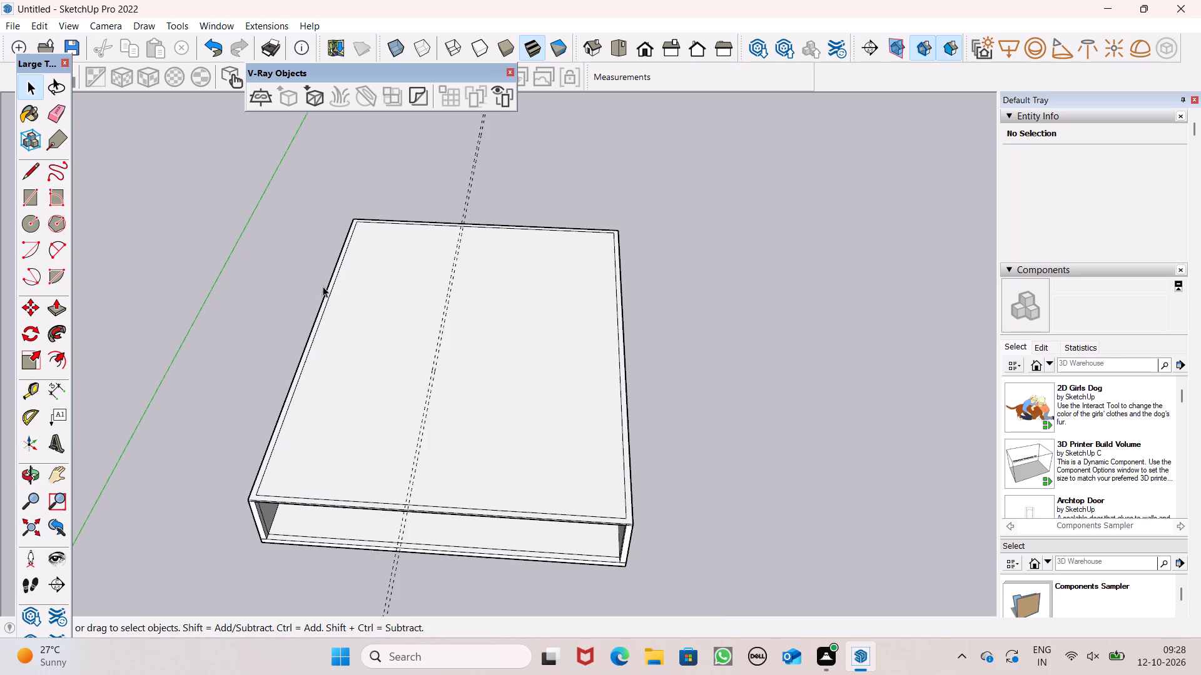
{"action": "left_click", "coordinate": [23, 170]}
{"action": "left_click", "coordinate": [33, 199]}
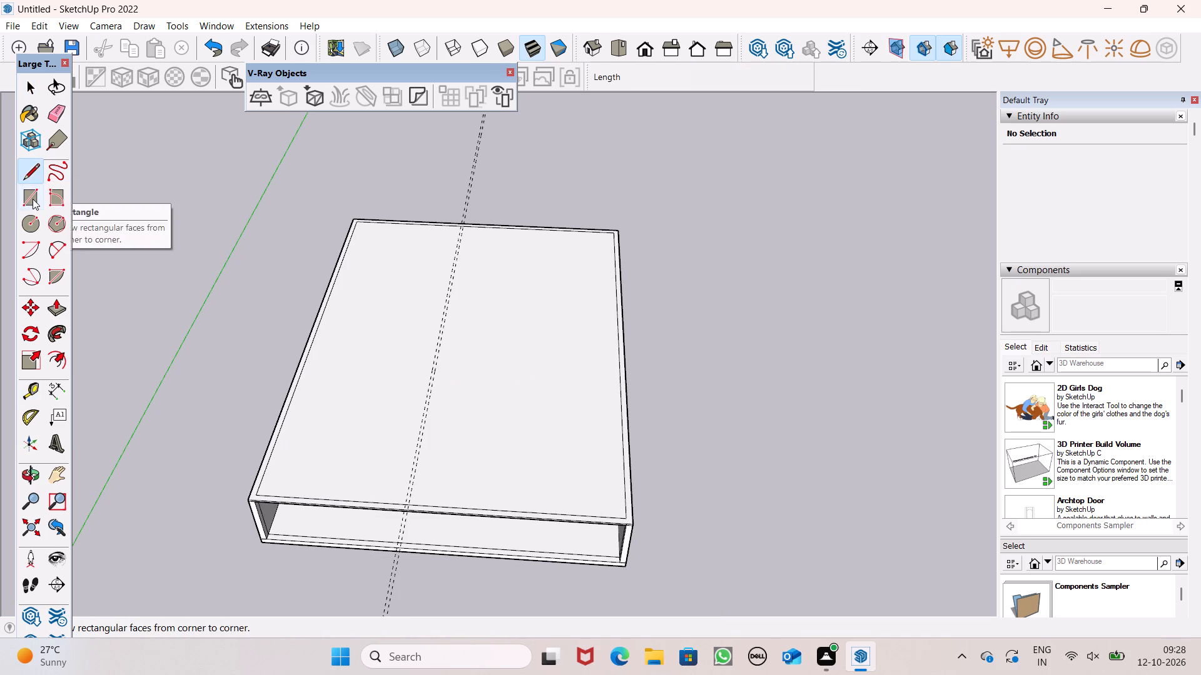
{"action": "middle_click_drag", "start_coordinate": [420, 317], "coordinate": [457, 422]}
{"action": "scroll", "coordinate": [432, 263], "scroll_direction": "up", "scroll_amount": 5}
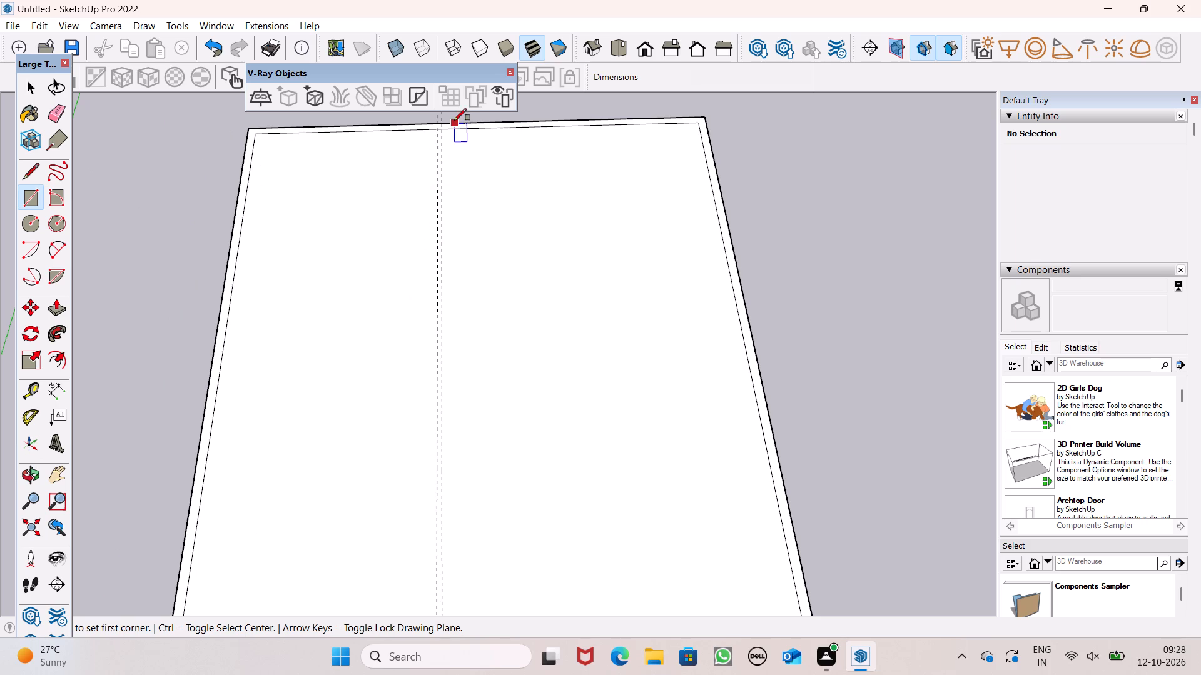
{"action": "left_click", "coordinate": [438, 127]}
{"action": "scroll", "coordinate": [440, 209], "scroll_direction": "down", "scroll_amount": 5}
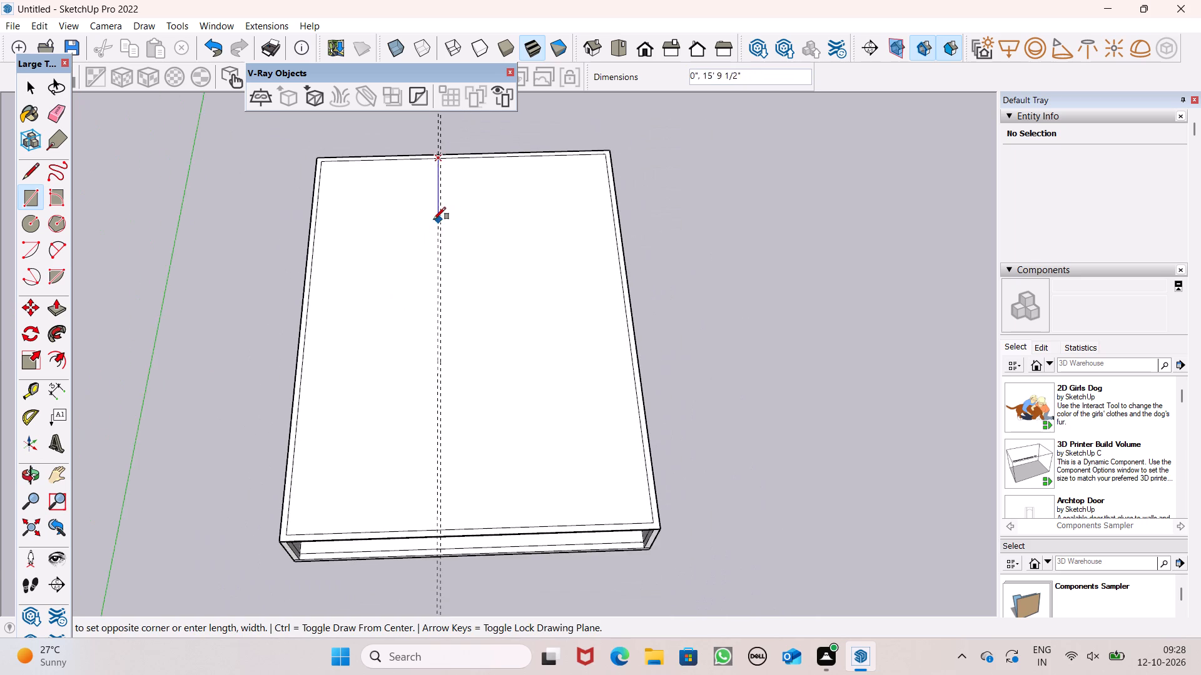
{"action": "scroll", "coordinate": [433, 220], "scroll_direction": "down", "scroll_amount": 5}
{"action": "scroll", "coordinate": [436, 406], "scroll_direction": "up", "scroll_amount": 7}
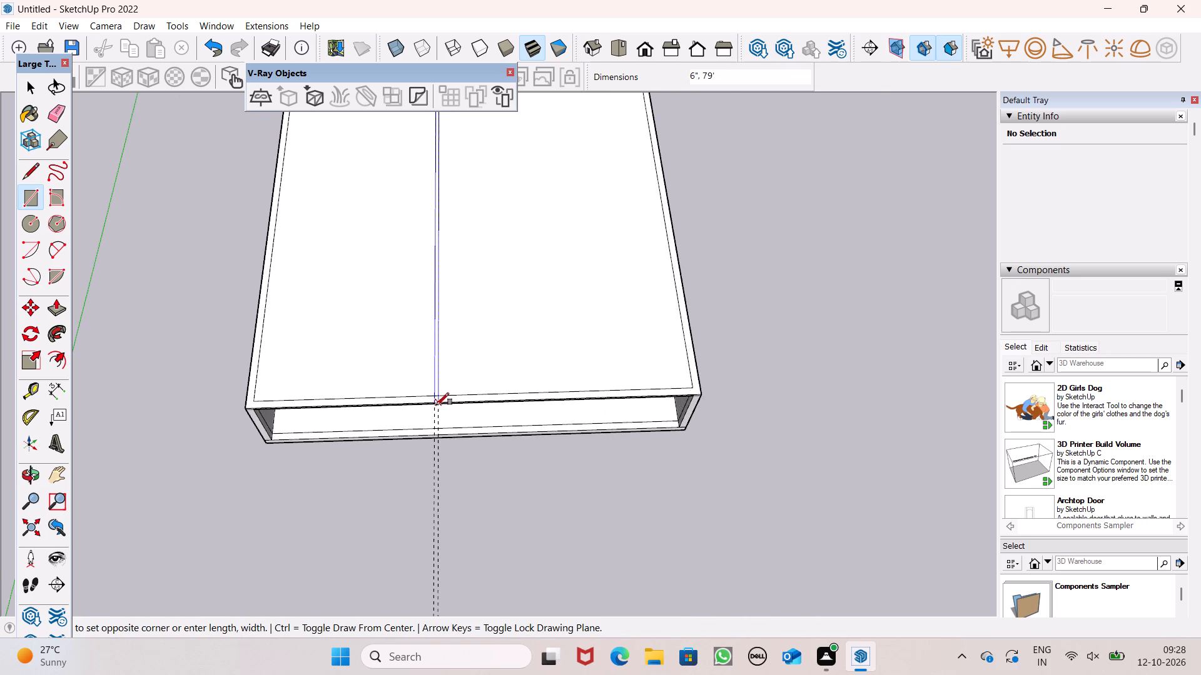
{"action": "scroll", "coordinate": [435, 405], "scroll_direction": "up", "scroll_amount": 17}
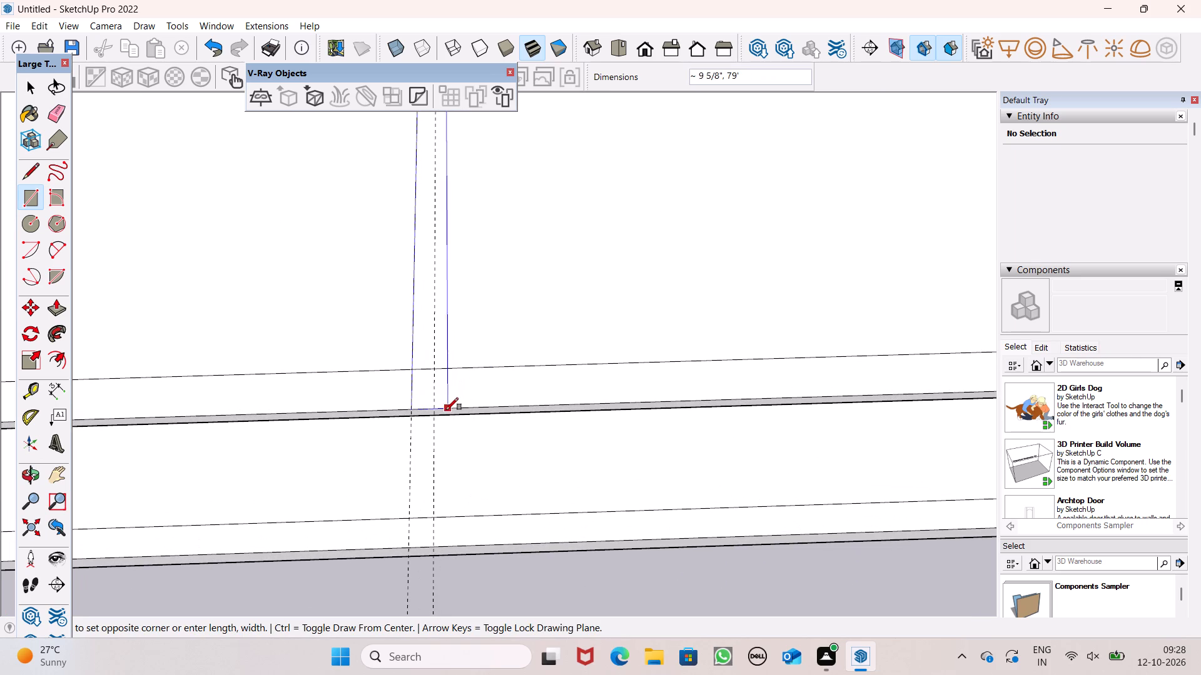
{"action": "left_click", "coordinate": [437, 406]}
{"action": "scroll", "coordinate": [512, 329], "scroll_direction": "down", "scroll_amount": 15}
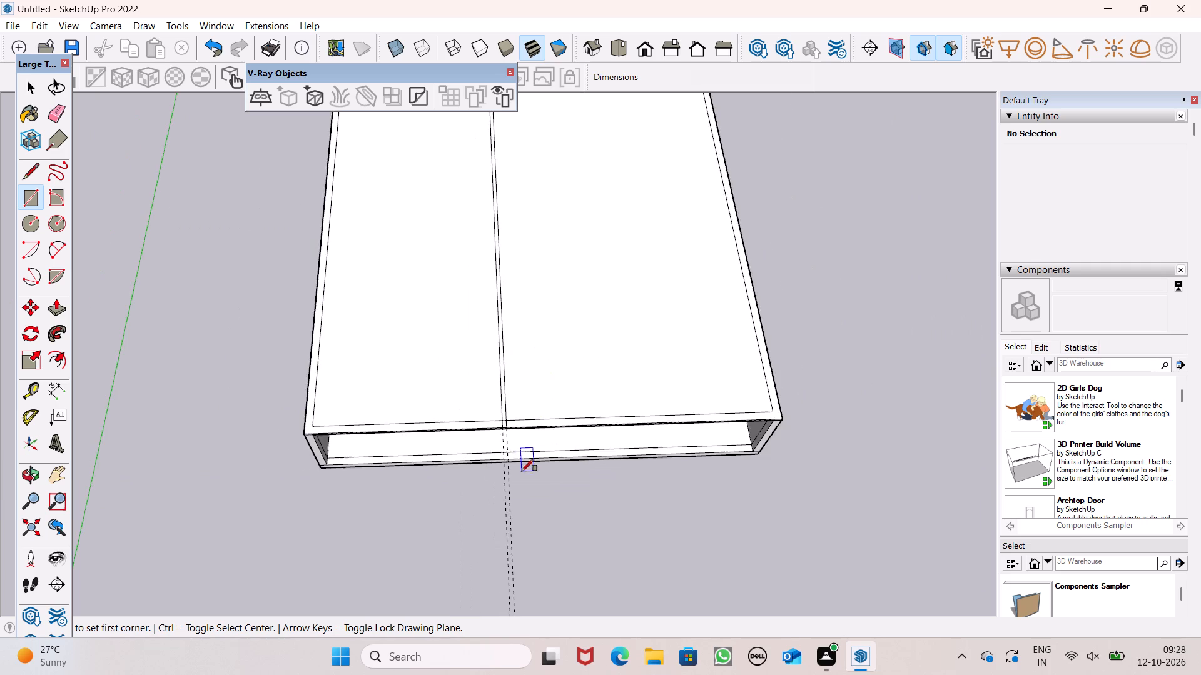
{"action": "scroll", "coordinate": [522, 471], "scroll_direction": "down", "scroll_amount": 8}
{"action": "key", "text": "space"}
Erase both lengthwise guide lines, keeping the wall strip drawn between them.
{"action": "middle_click_drag", "start_coordinate": [575, 389], "coordinate": [542, 326]}
{"action": "scroll", "coordinate": [557, 353], "scroll_direction": "up", "scroll_amount": 1}
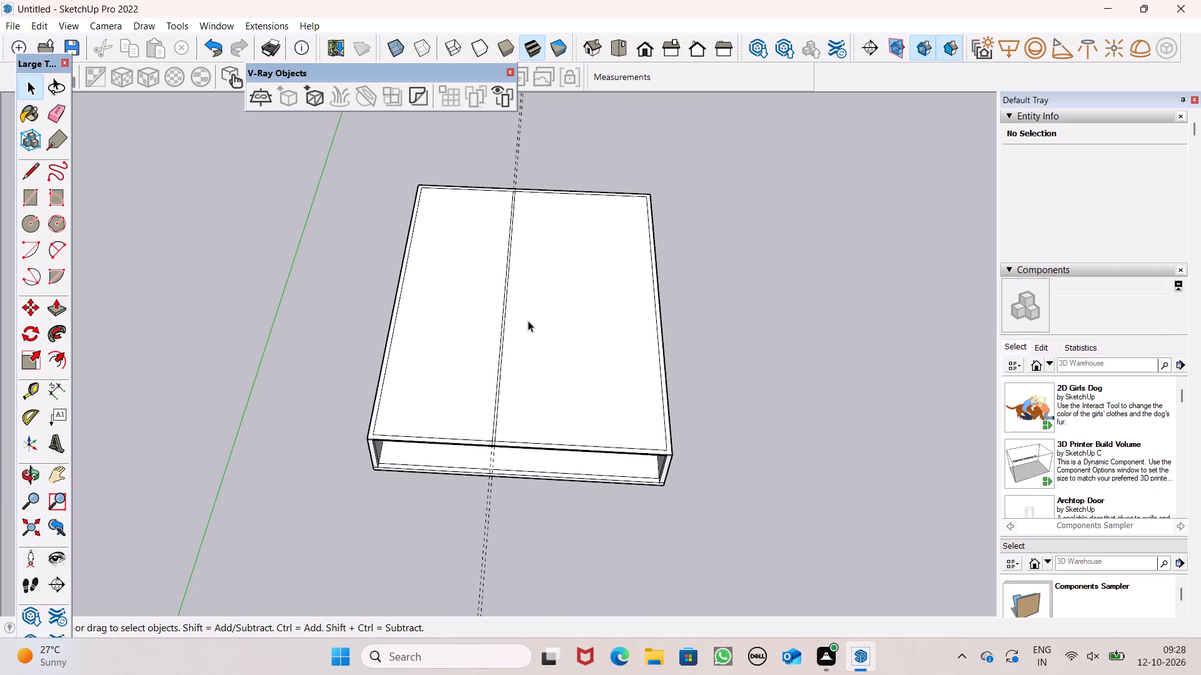
{"action": "left_click", "coordinate": [41, 111]}
{"action": "left_click", "coordinate": [63, 121]}
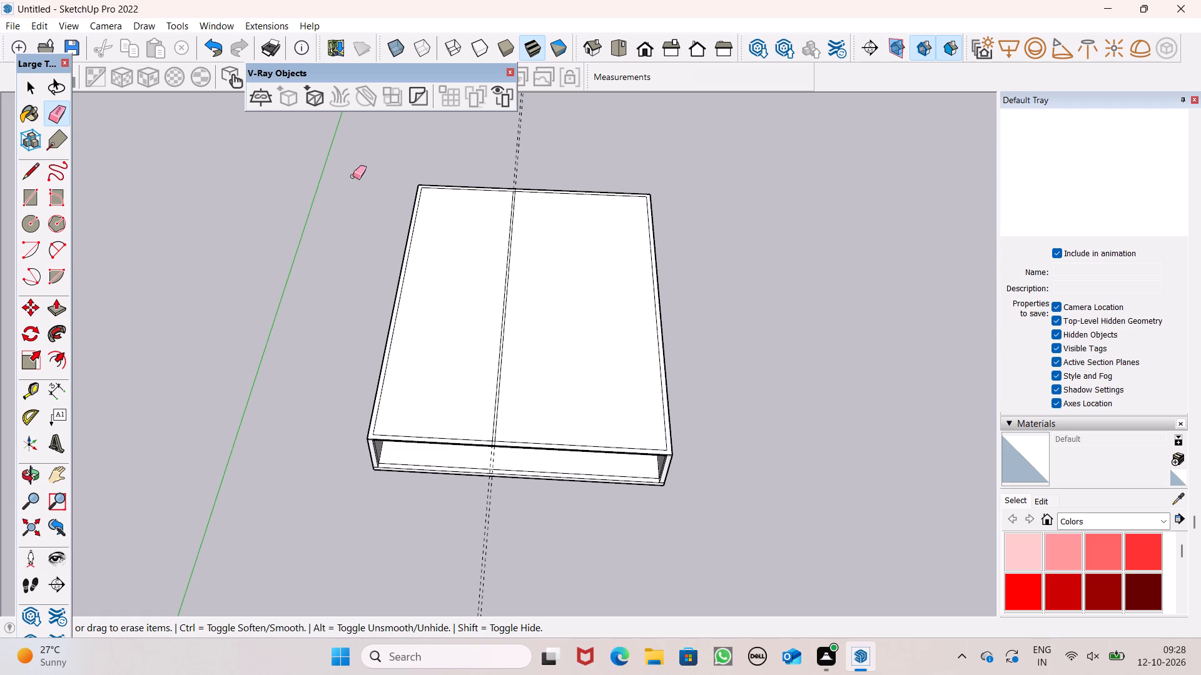
{"action": "left_click_drag", "start_coordinate": [474, 166], "coordinate": [546, 164]}
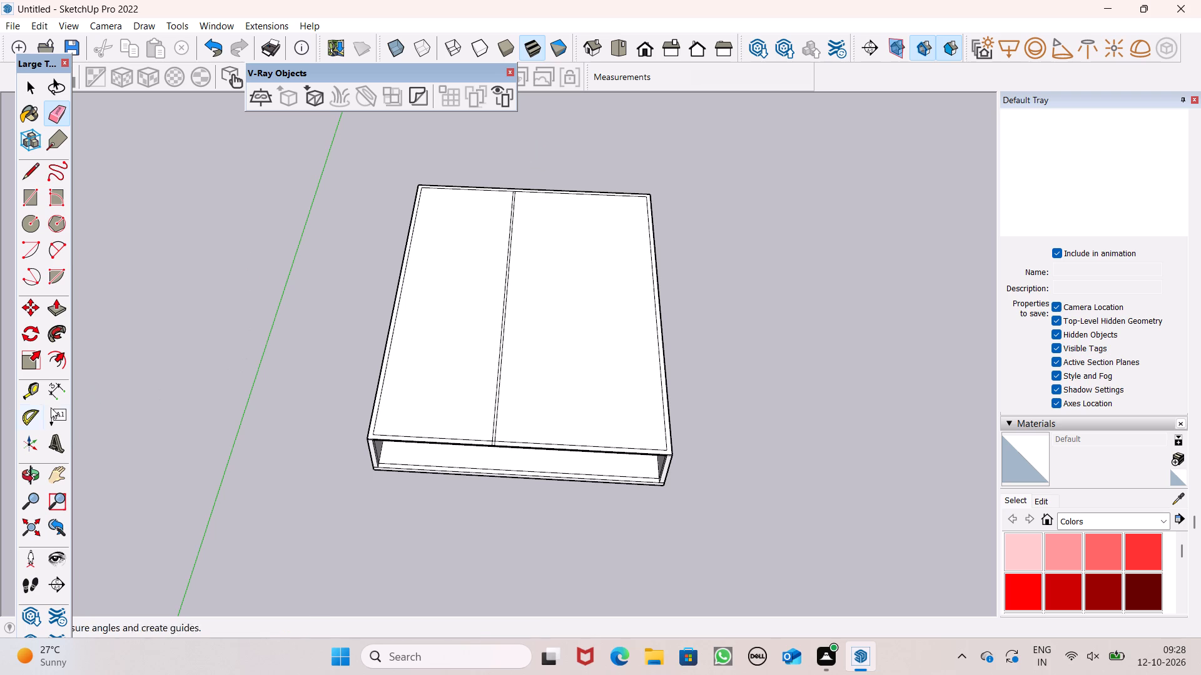
Place a crosswise guide line on the roof slab about 20' back from the front inner outline, plus a parallel guide 6" behind it.
{"action": "left_click", "coordinate": [30, 399]}
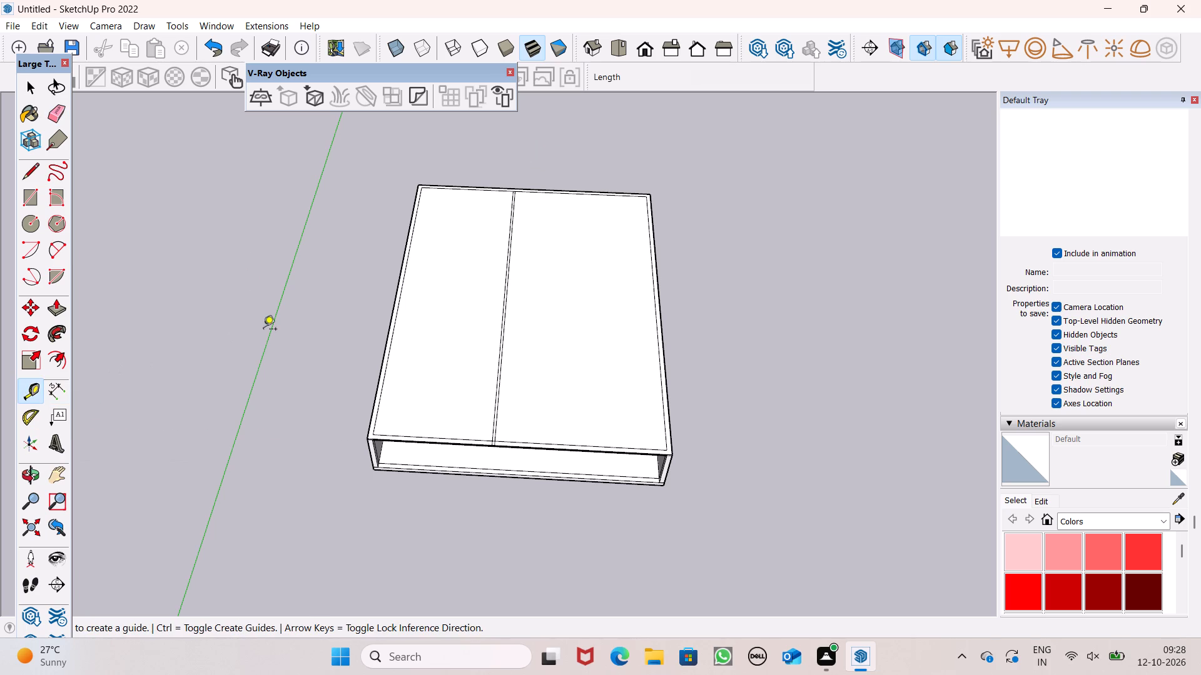
{"action": "middle_click_drag", "start_coordinate": [424, 426], "coordinate": [443, 529]}
{"action": "scroll", "coordinate": [461, 457], "scroll_direction": "up", "scroll_amount": 4}
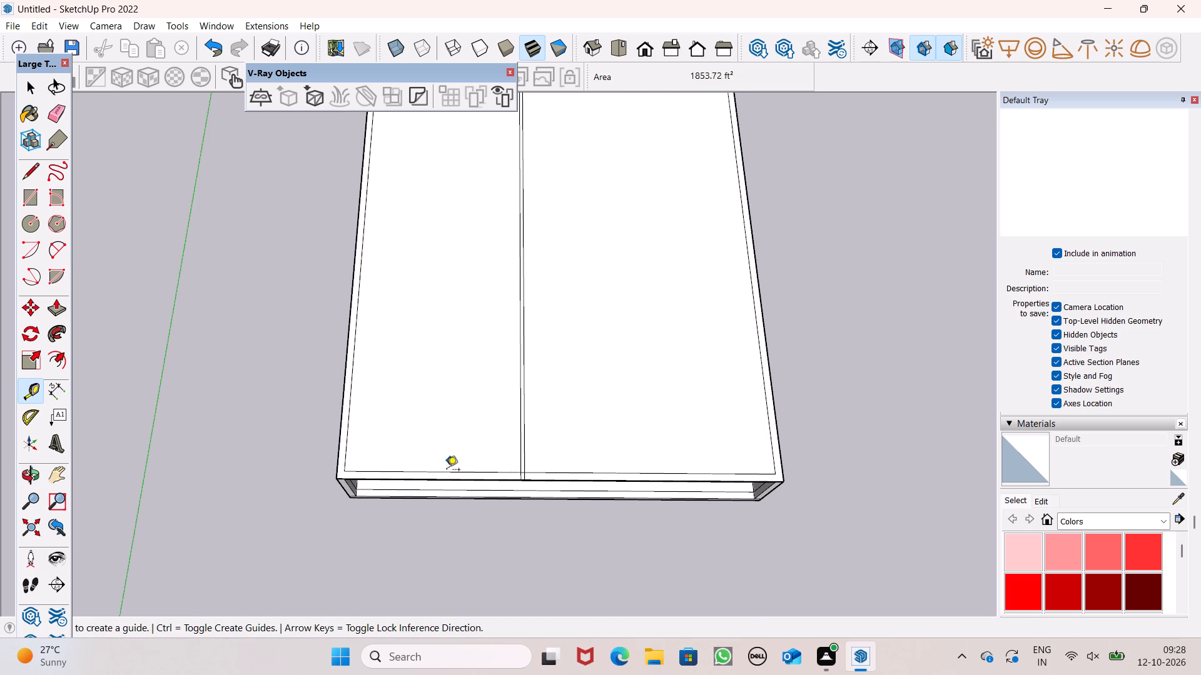
{"action": "left_click", "coordinate": [436, 470]}
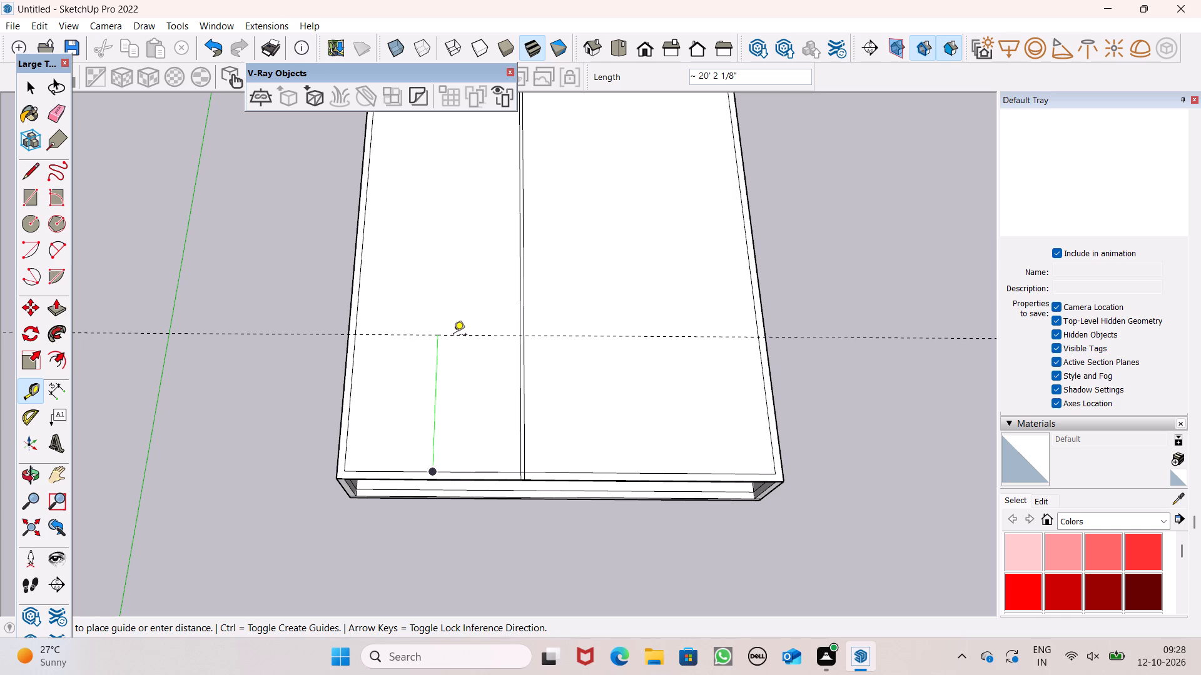
{"action": "left_click", "coordinate": [459, 329]}
{"action": "left_click", "coordinate": [458, 331]}
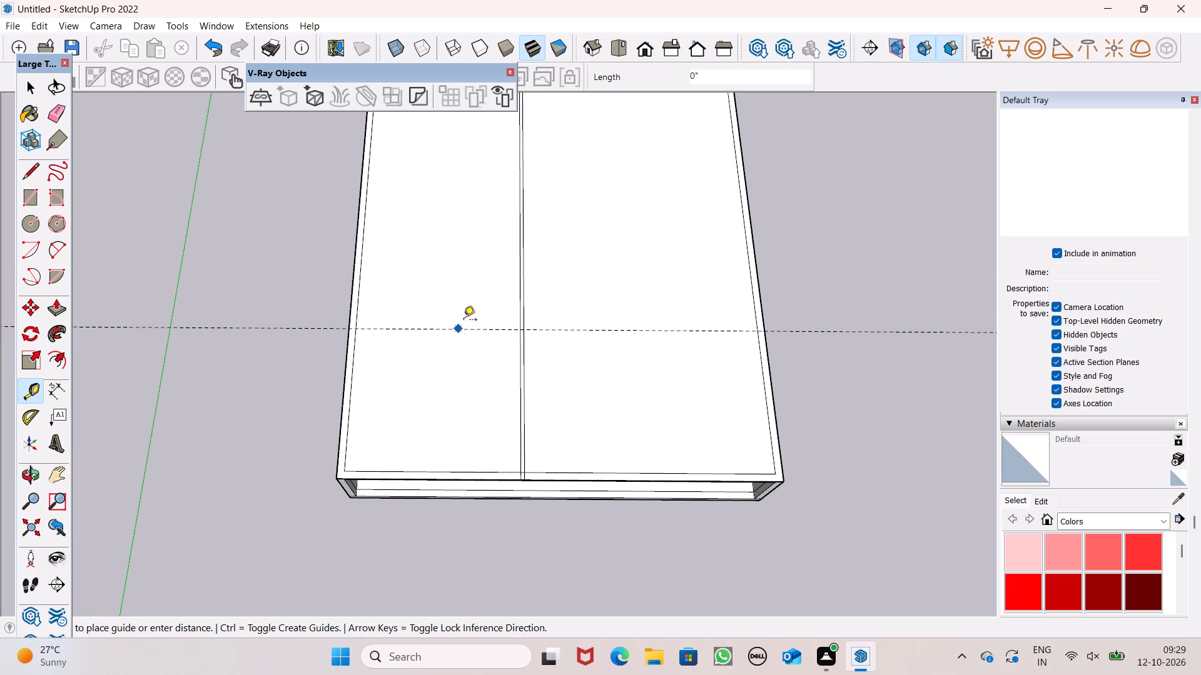
{"action": "type", "text": "6\""}
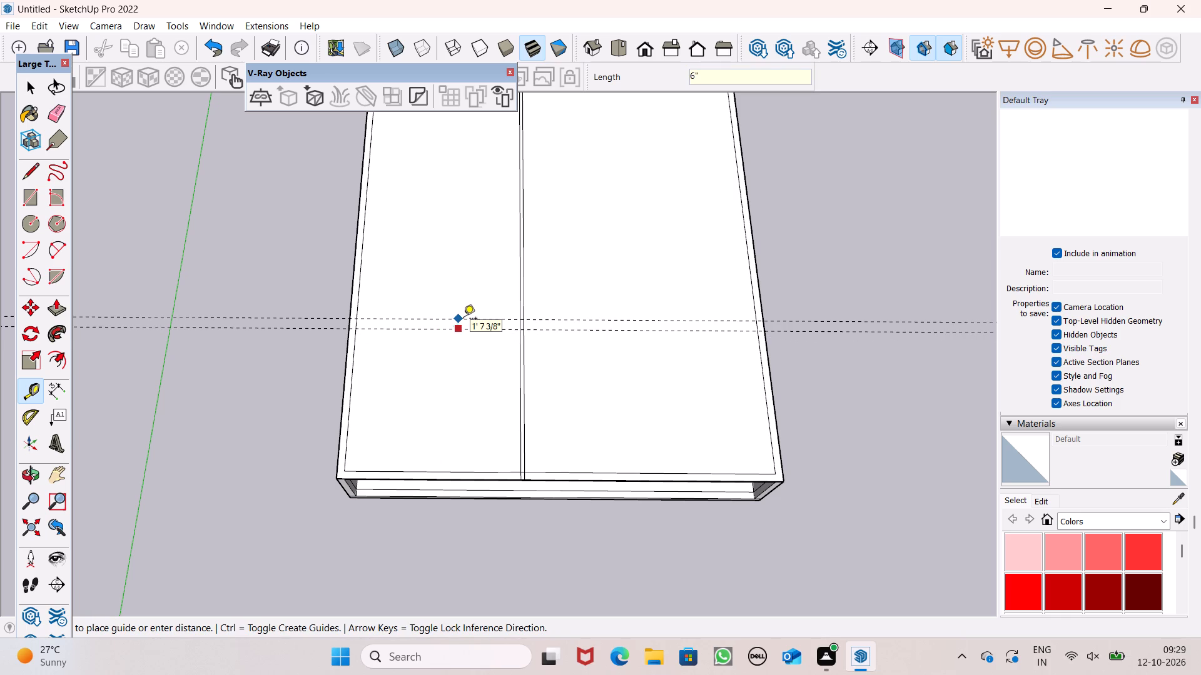
{"action": "key", "text": "Return"}
{"action": "key", "text": "space"}
Draw a 6" wide rectangle between the two crosswise guides, spanning the roof slab from one long side to the other.
{"action": "left_click", "coordinate": [33, 184]}
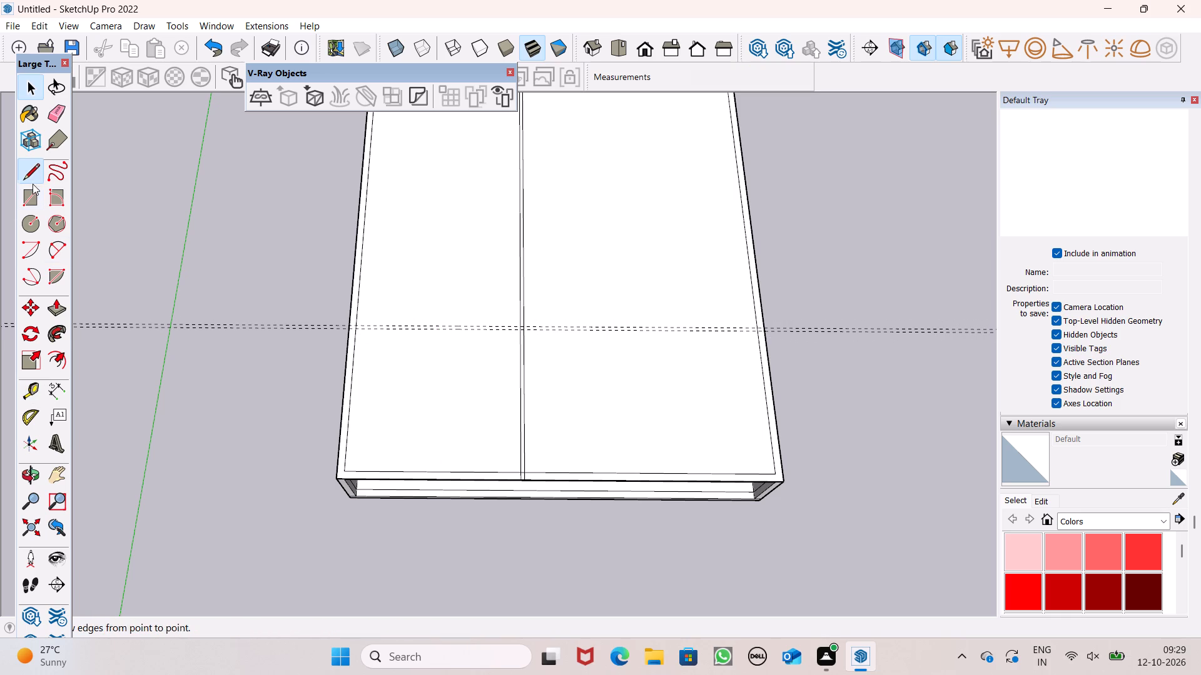
{"action": "left_click", "coordinate": [28, 199]}
{"action": "scroll", "coordinate": [418, 338], "scroll_direction": "up", "scroll_amount": 7}
{"action": "left_click", "coordinate": [306, 322]}
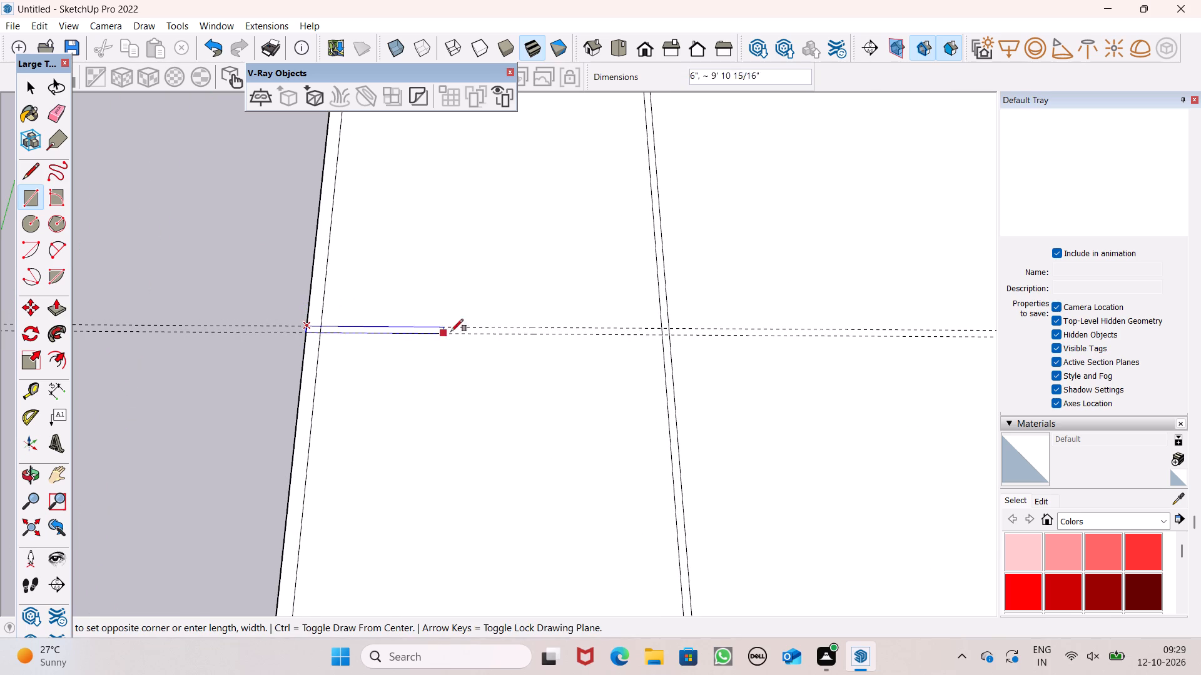
{"action": "scroll", "coordinate": [488, 332], "scroll_direction": "down", "scroll_amount": 6}
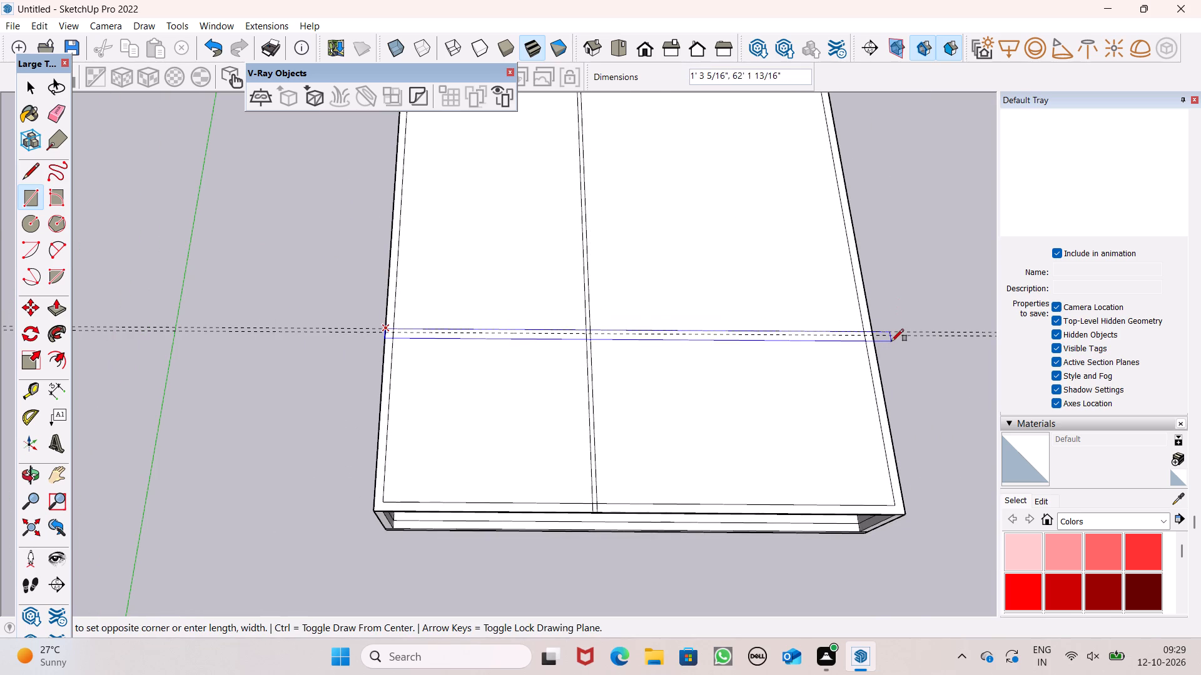
{"action": "scroll", "coordinate": [888, 341], "scroll_direction": "up", "scroll_amount": 6}
{"action": "left_click", "coordinate": [864, 332]}
{"action": "key", "text": "space"}
{"action": "scroll", "coordinate": [824, 298], "scroll_direction": "down", "scroll_amount": 7}
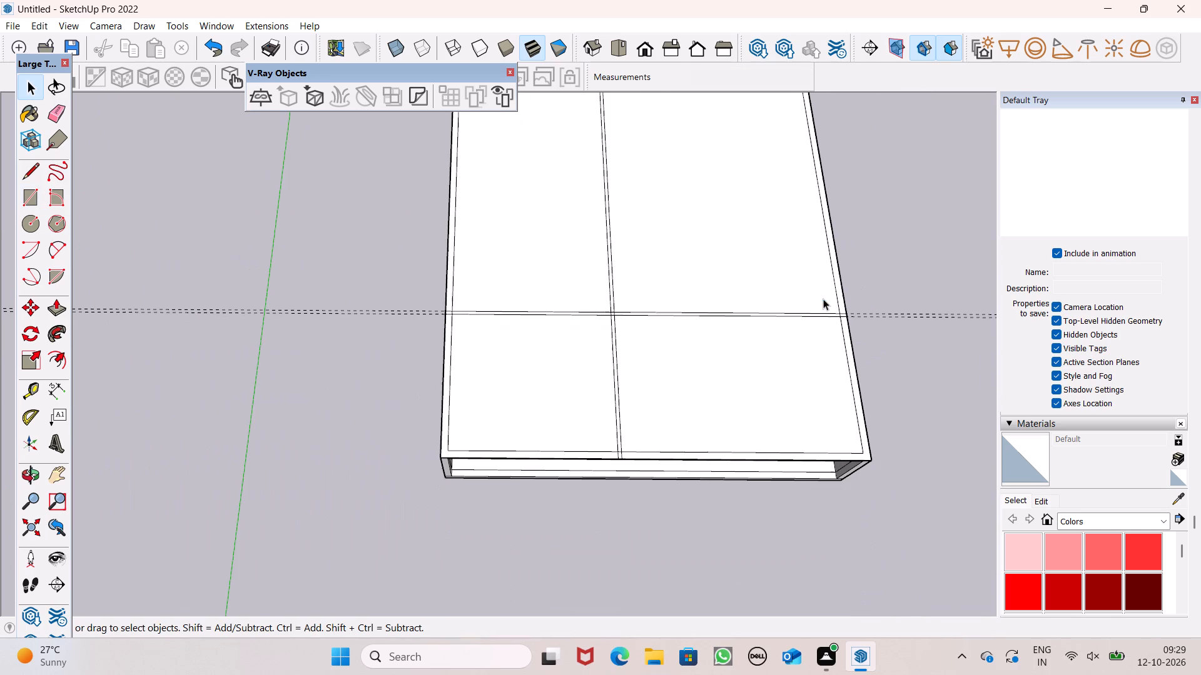
{"action": "scroll", "coordinate": [699, 248], "scroll_direction": "up", "scroll_amount": 1}
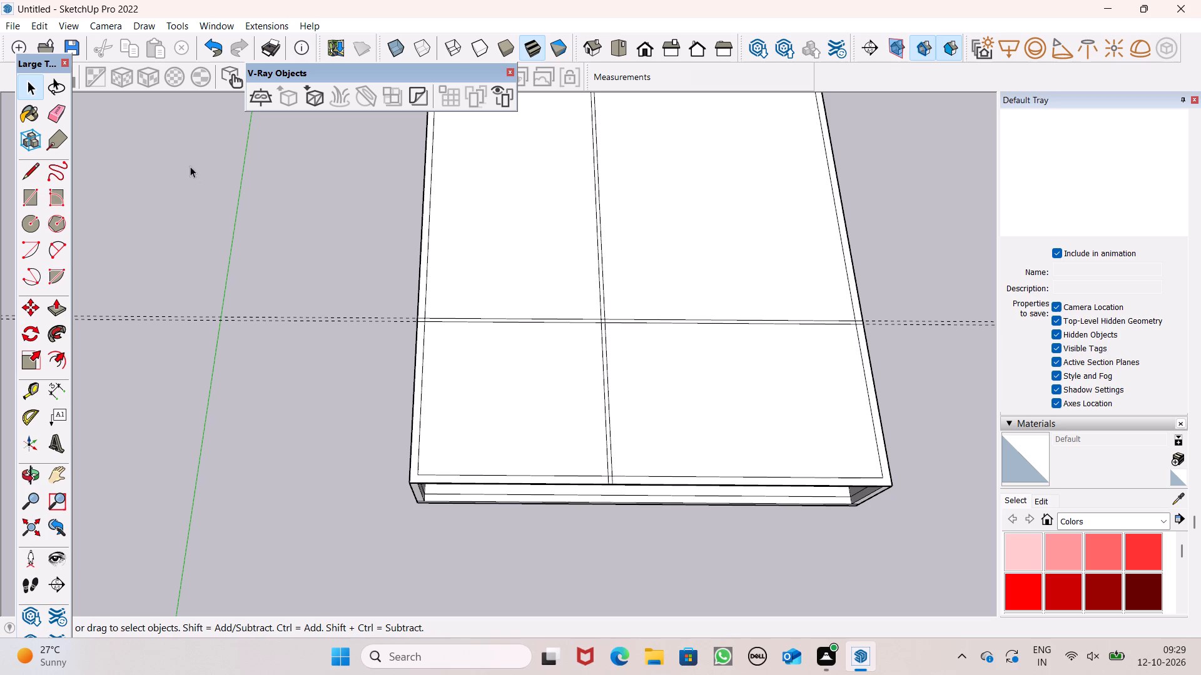
{"action": "scroll", "coordinate": [433, 344], "scroll_direction": "up", "scroll_amount": 6}
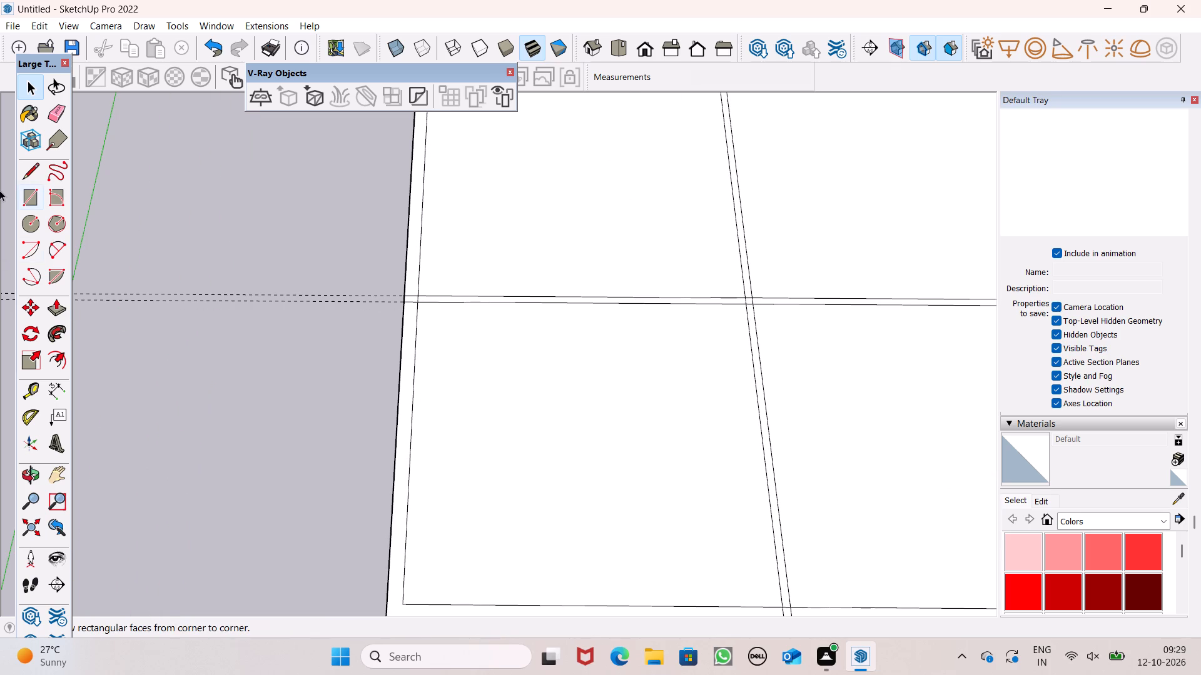
Erase both crosswise guide lines, keeping the 6" wall strip drawn between them.
{"action": "left_click", "coordinate": [52, 109]}
{"action": "left_click_drag", "start_coordinate": [161, 302], "coordinate": [167, 314]}
{"action": "left_click_drag", "start_coordinate": [203, 286], "coordinate": [213, 309]}
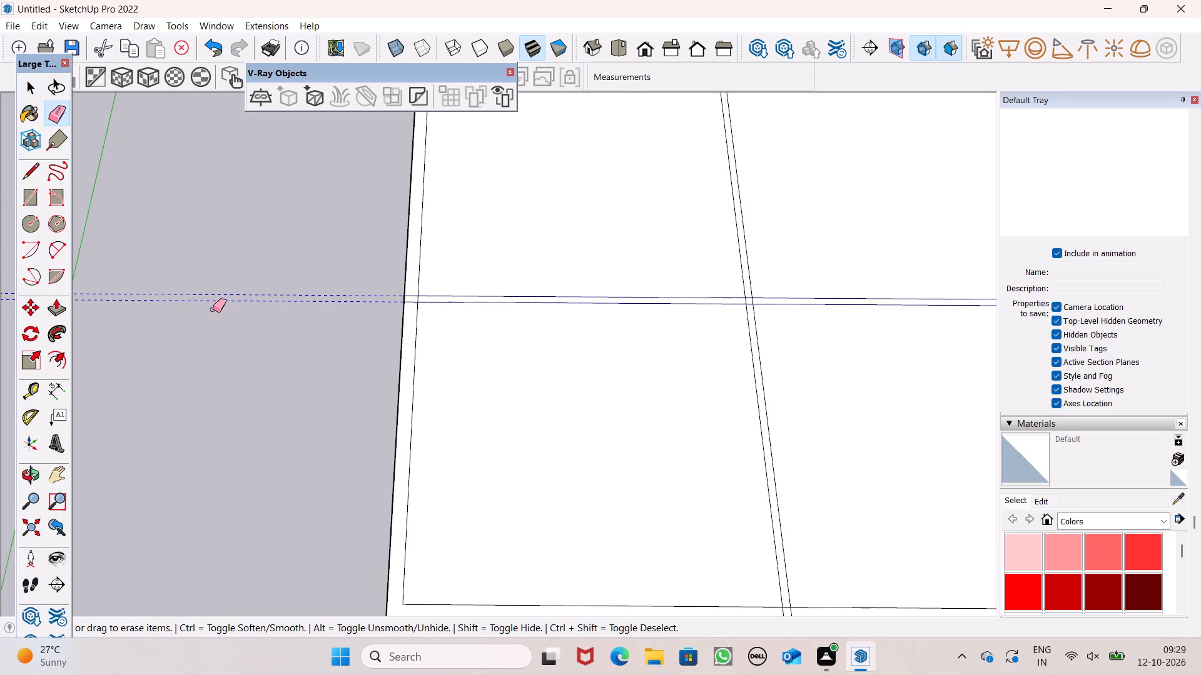
{"action": "left_click_drag", "start_coordinate": [213, 309], "coordinate": [211, 314]}
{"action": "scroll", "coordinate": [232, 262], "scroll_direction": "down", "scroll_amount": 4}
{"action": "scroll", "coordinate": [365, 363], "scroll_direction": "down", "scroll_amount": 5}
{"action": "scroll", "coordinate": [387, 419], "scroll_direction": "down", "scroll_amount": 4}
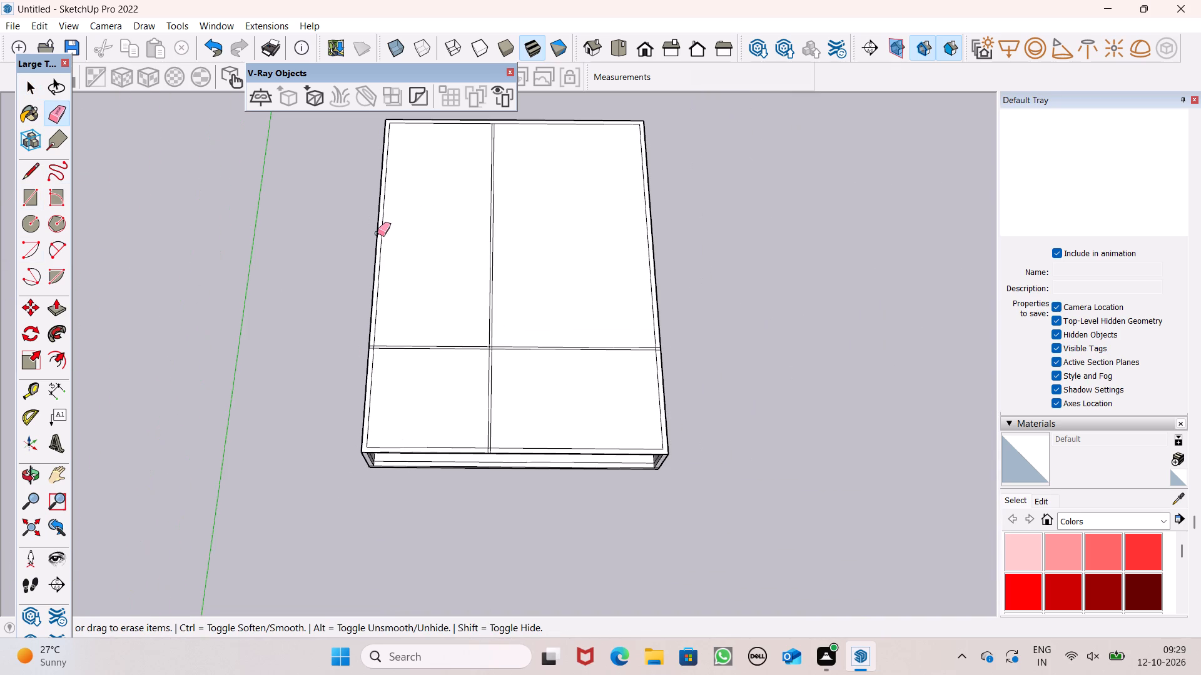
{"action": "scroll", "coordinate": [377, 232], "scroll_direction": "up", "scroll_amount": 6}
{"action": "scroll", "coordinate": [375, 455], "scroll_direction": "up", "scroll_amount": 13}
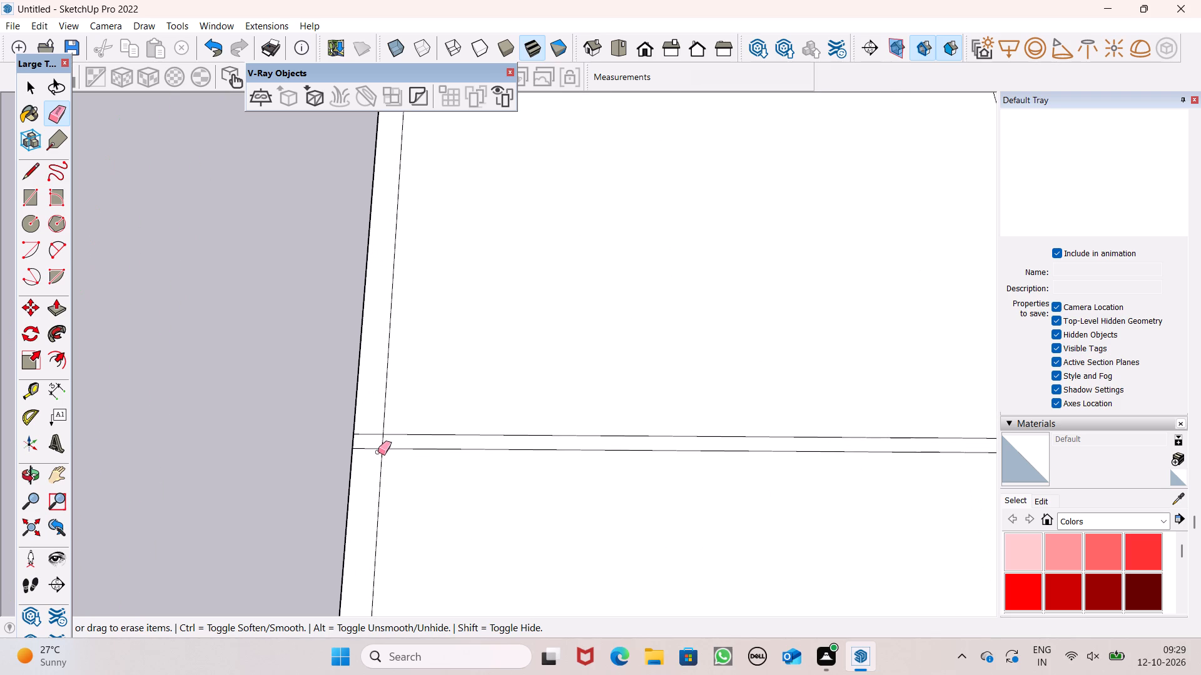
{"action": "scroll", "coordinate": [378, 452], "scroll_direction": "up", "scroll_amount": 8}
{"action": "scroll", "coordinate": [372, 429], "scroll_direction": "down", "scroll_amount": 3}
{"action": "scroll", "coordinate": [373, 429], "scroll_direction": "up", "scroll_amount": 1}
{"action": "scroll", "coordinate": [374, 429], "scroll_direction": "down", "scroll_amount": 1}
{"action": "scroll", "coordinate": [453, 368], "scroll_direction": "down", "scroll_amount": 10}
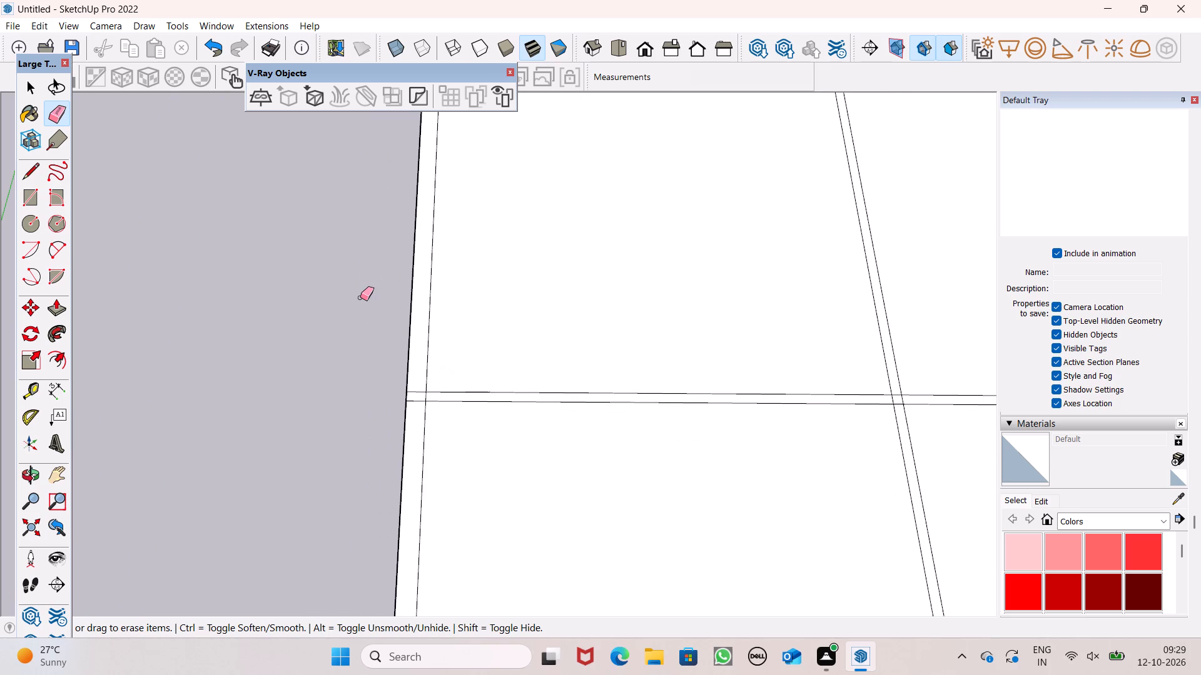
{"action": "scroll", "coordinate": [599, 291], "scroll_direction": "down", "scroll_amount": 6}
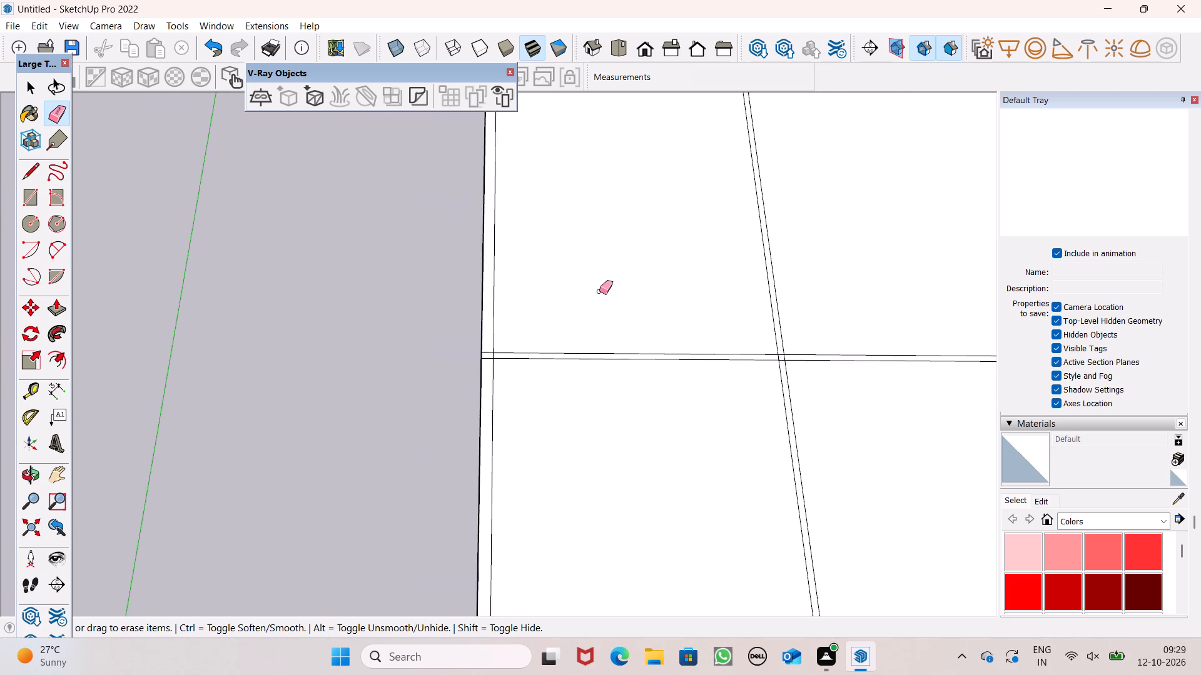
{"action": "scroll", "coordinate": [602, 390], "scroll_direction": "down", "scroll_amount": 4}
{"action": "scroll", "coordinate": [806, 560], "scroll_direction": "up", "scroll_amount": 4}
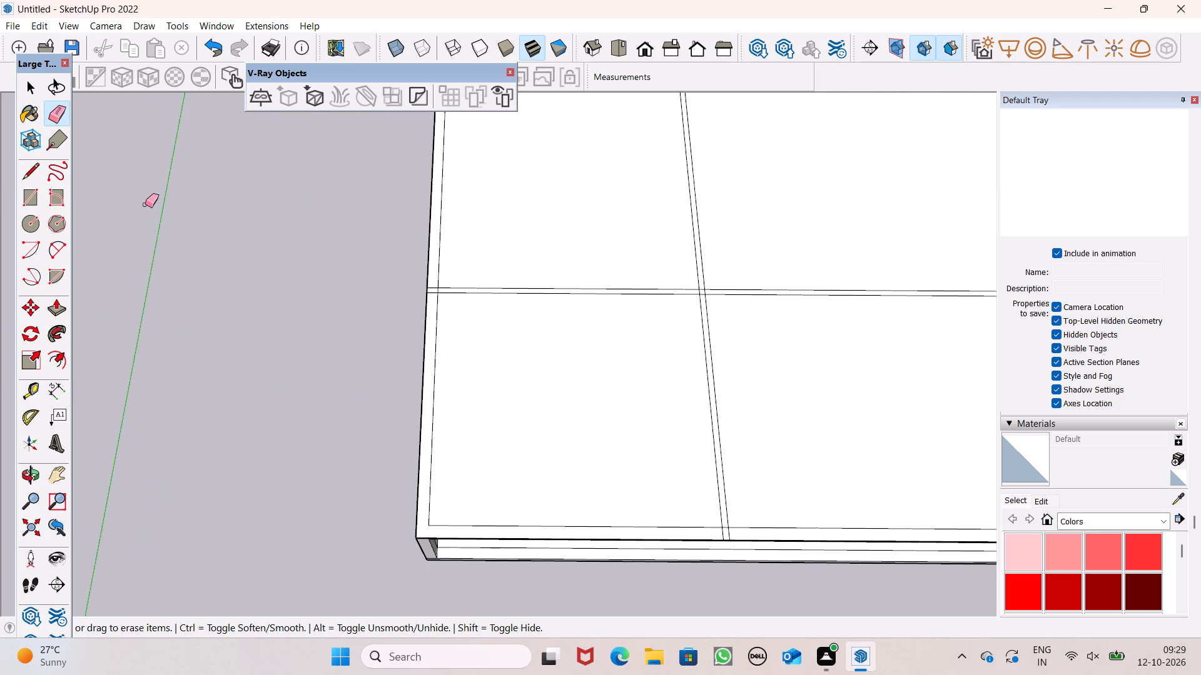
Draw a 1' line from the inner outline's front corner nearer the green axis straight to the slab's front edge.
{"action": "left_click", "coordinate": [24, 182]}
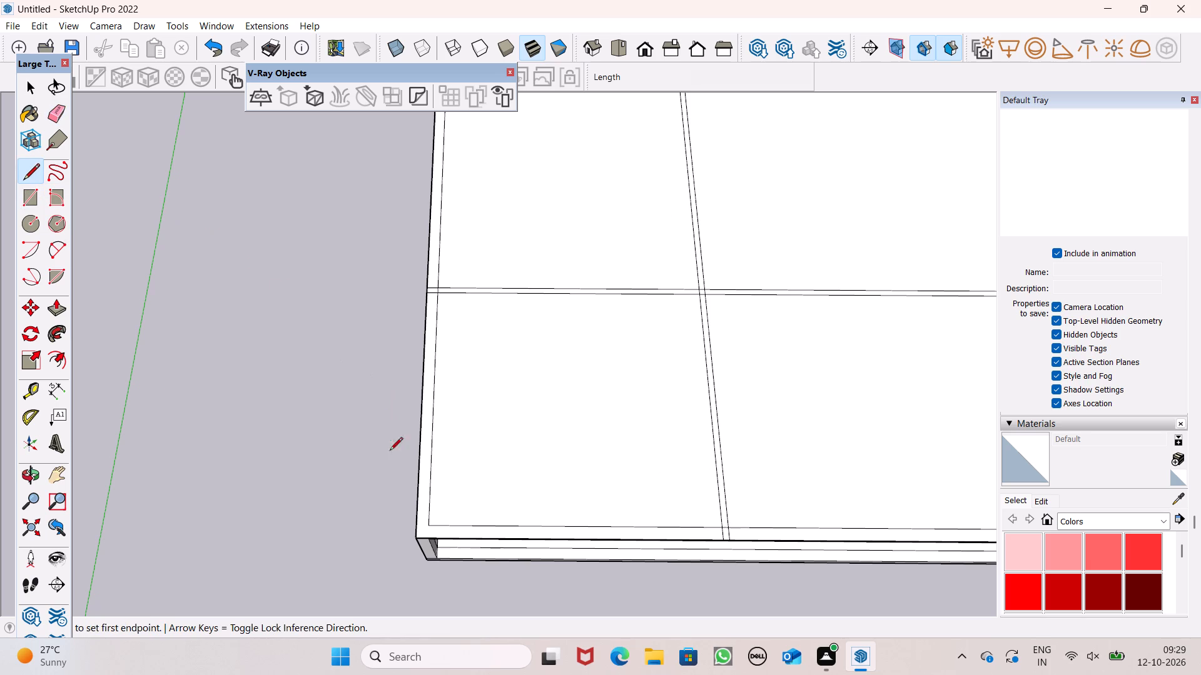
{"action": "scroll", "coordinate": [454, 573], "scroll_direction": "up", "scroll_amount": 6}
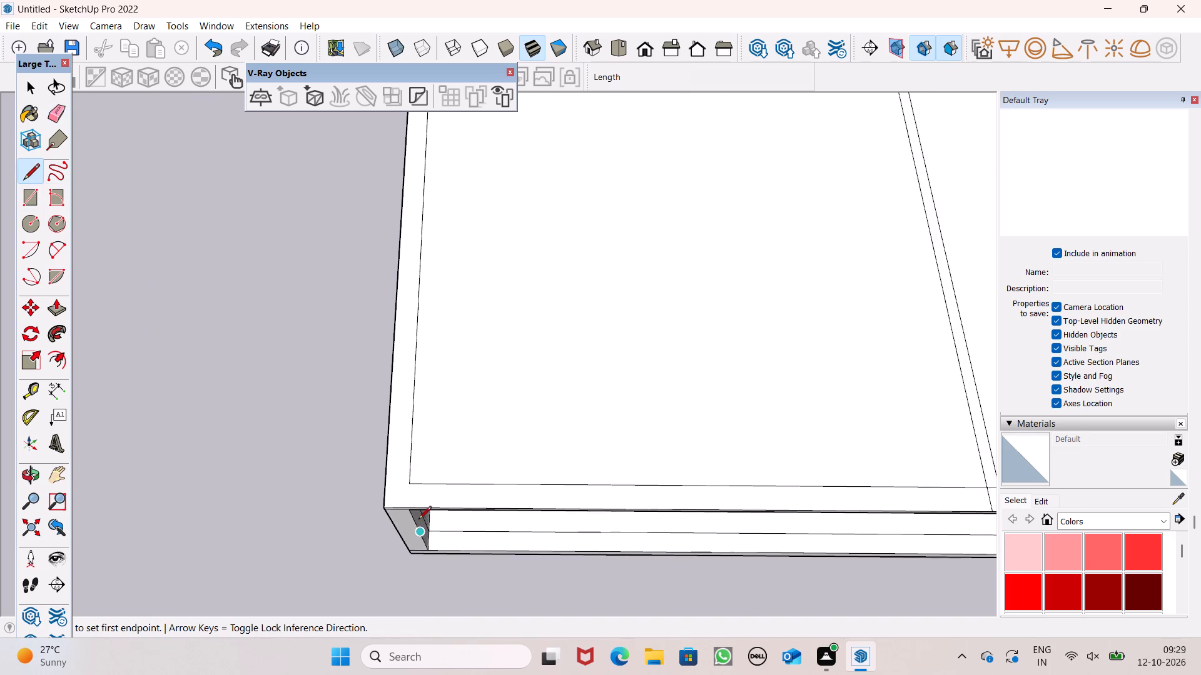
{"action": "scroll", "coordinate": [420, 487], "scroll_direction": "up", "scroll_amount": 9}
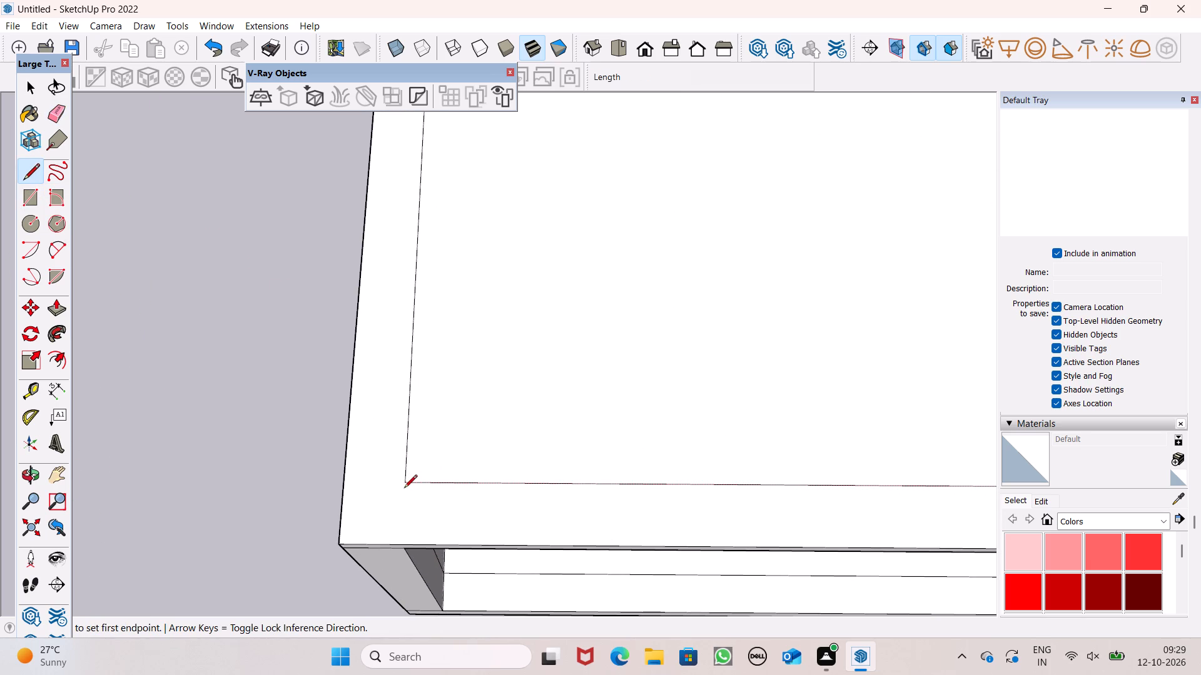
{"action": "left_click", "coordinate": [405, 486]}
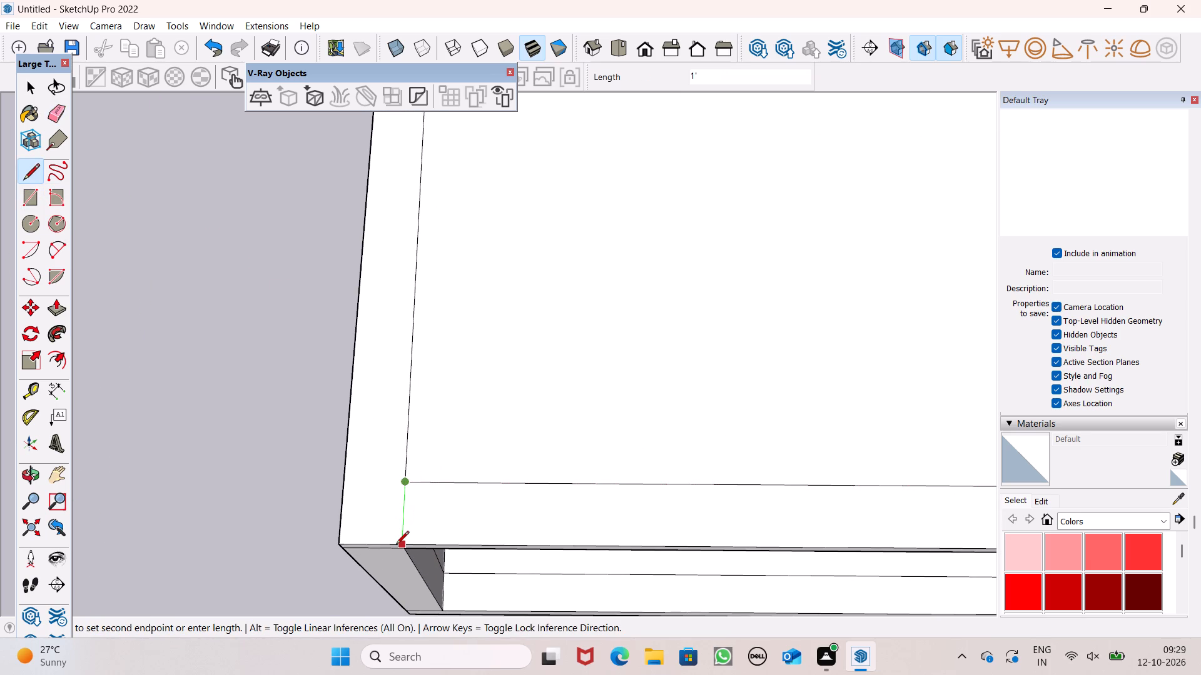
{"action": "left_click", "coordinate": [395, 546]}
{"action": "scroll", "coordinate": [301, 473], "scroll_direction": "down", "scroll_amount": 11}
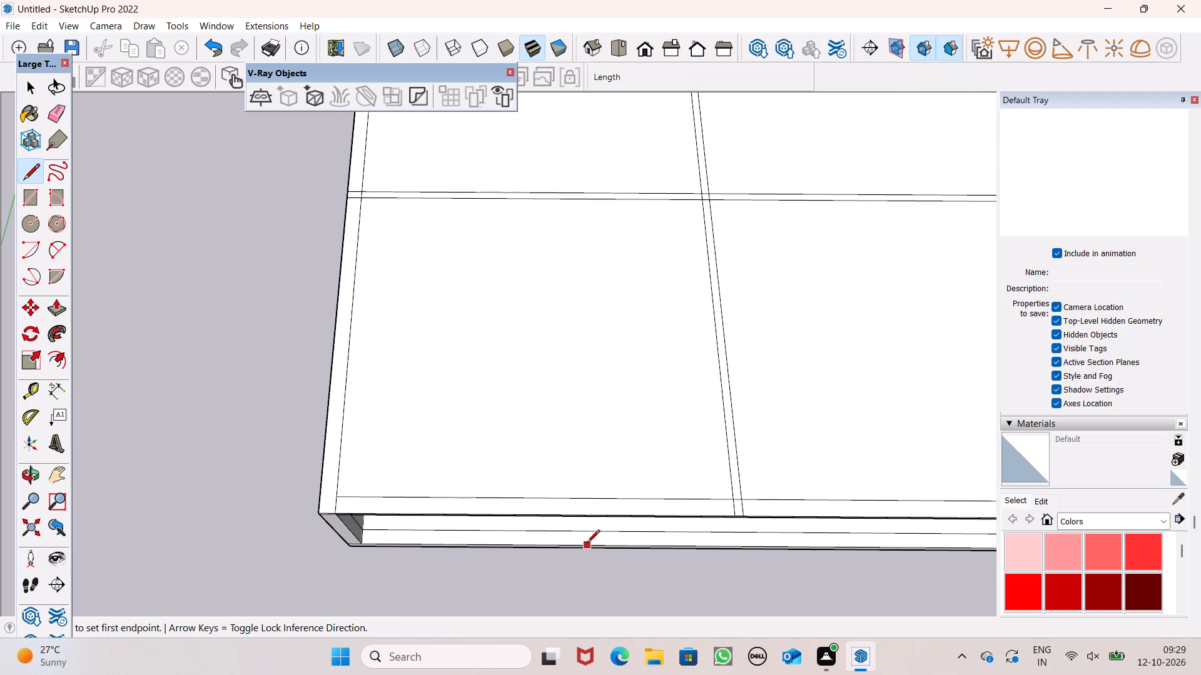
{"action": "key", "text": "space"}
{"action": "scroll", "coordinate": [522, 530], "scroll_direction": "down", "scroll_amount": 3}
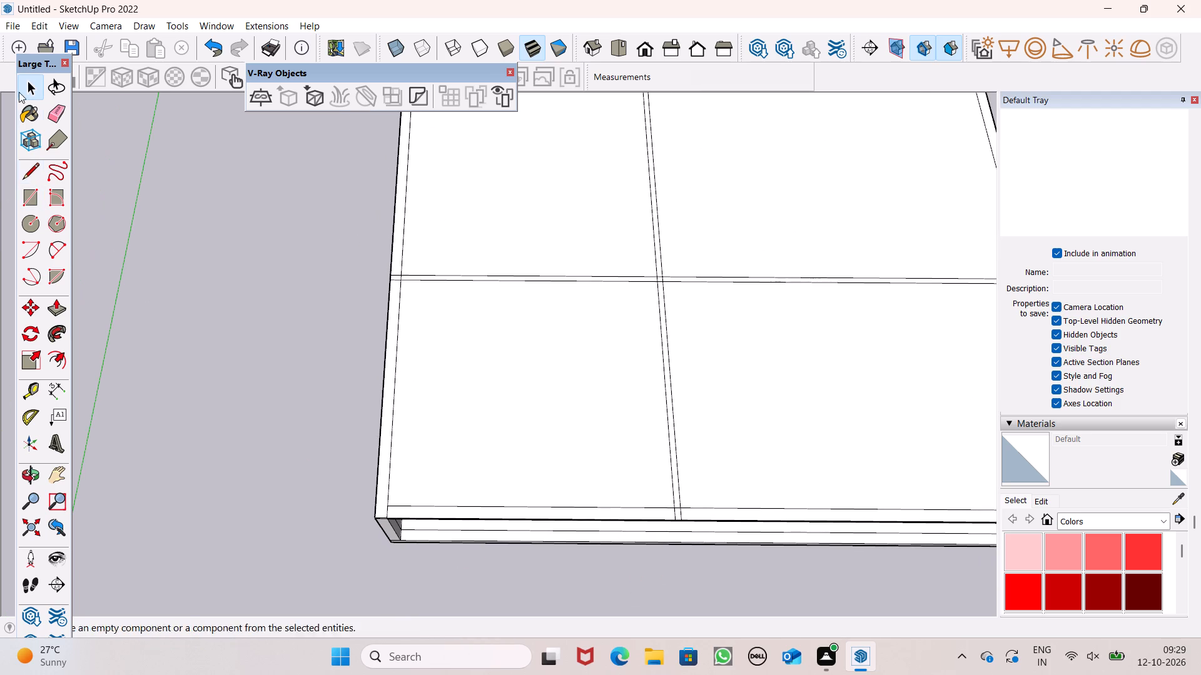
Erase the short piece of the lengthwise strip's edge farther from the green axis where it crosses the front border band.
{"action": "left_click", "coordinate": [58, 109]}
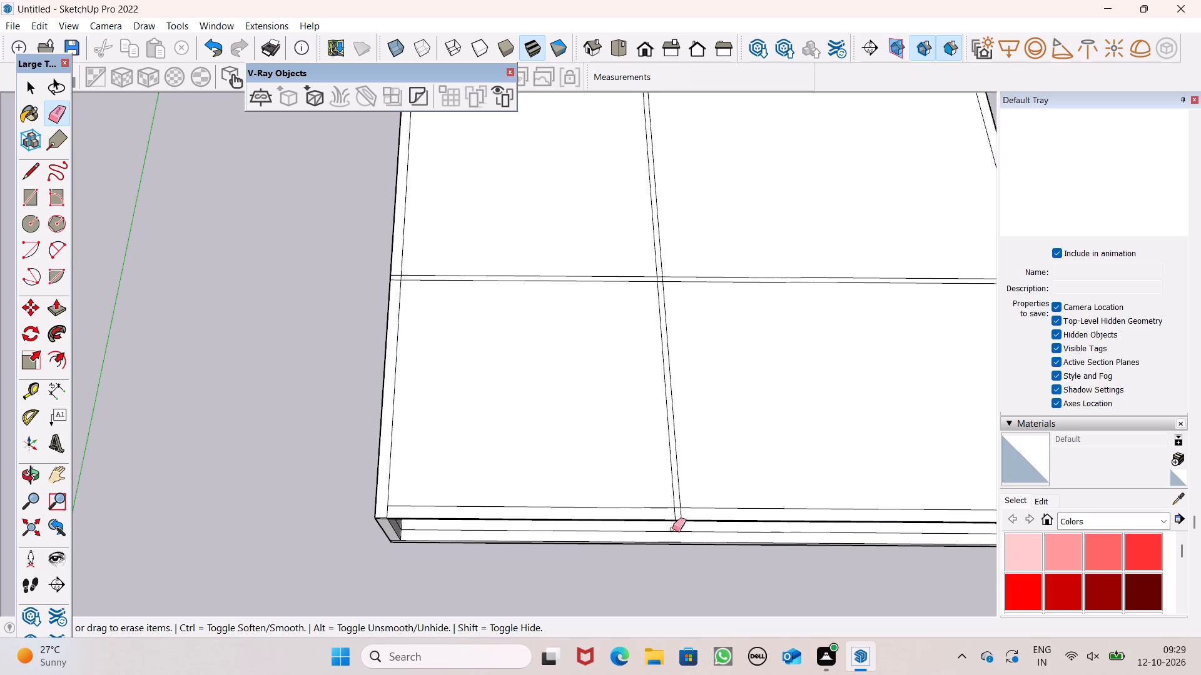
{"action": "scroll", "coordinate": [669, 501], "scroll_direction": "up", "scroll_amount": 7}
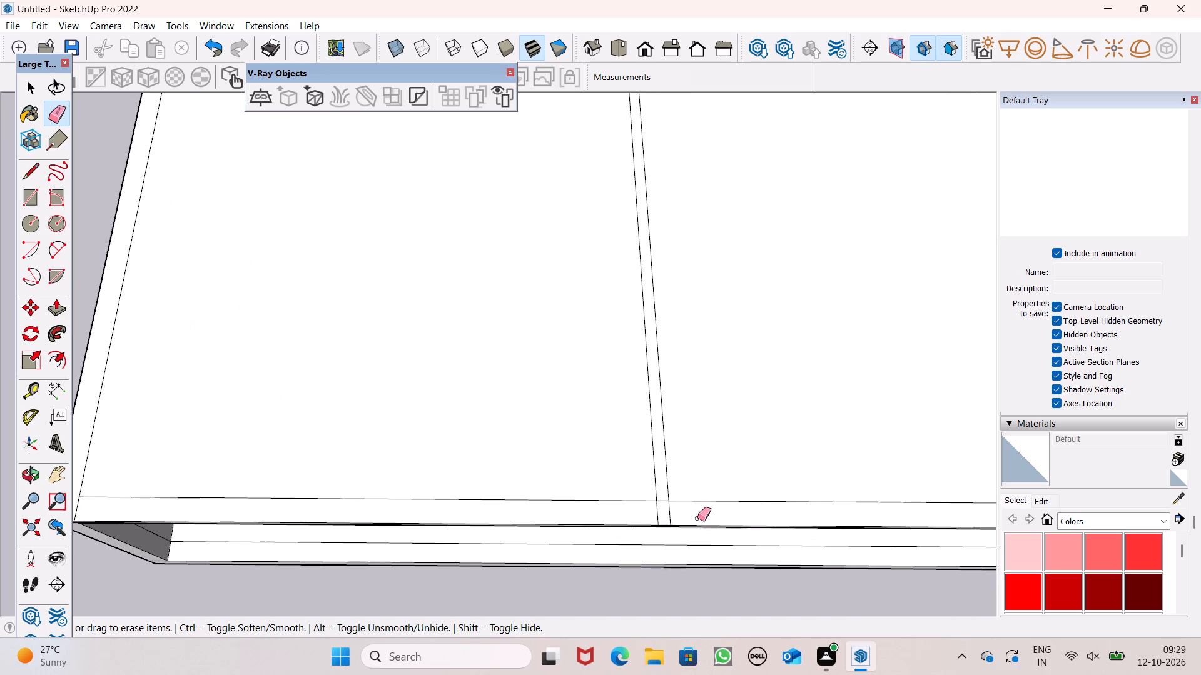
{"action": "left_click", "coordinate": [669, 513]}
{"action": "scroll", "coordinate": [539, 434], "scroll_direction": "down", "scroll_amount": 5}
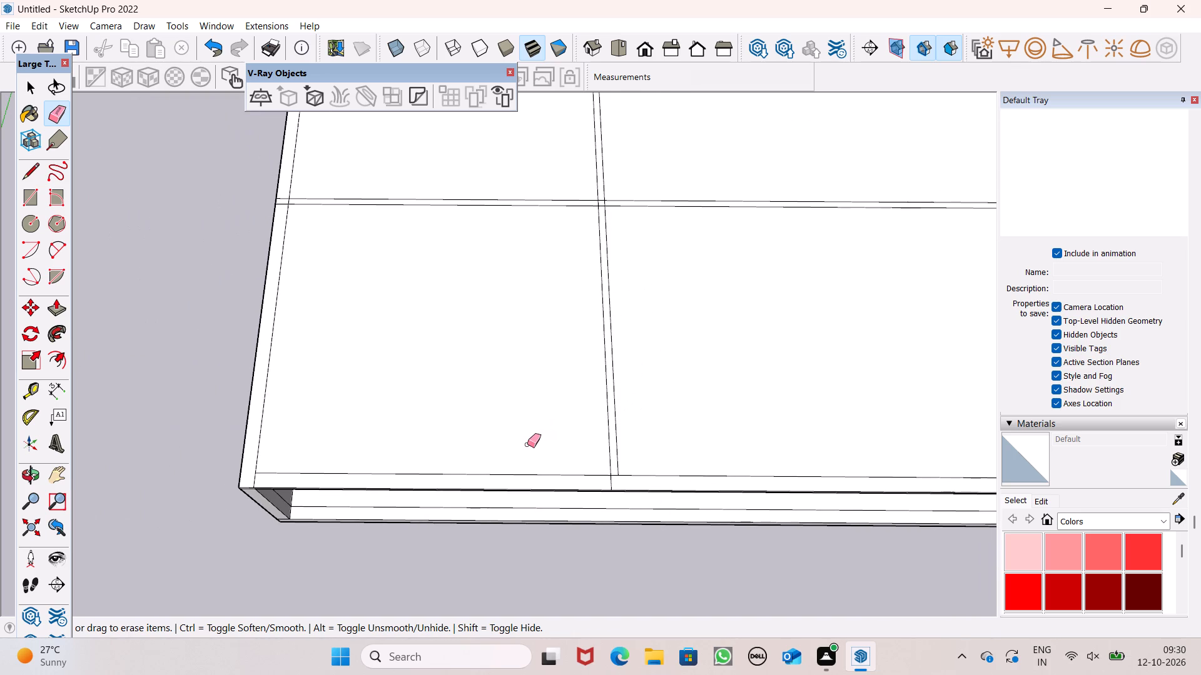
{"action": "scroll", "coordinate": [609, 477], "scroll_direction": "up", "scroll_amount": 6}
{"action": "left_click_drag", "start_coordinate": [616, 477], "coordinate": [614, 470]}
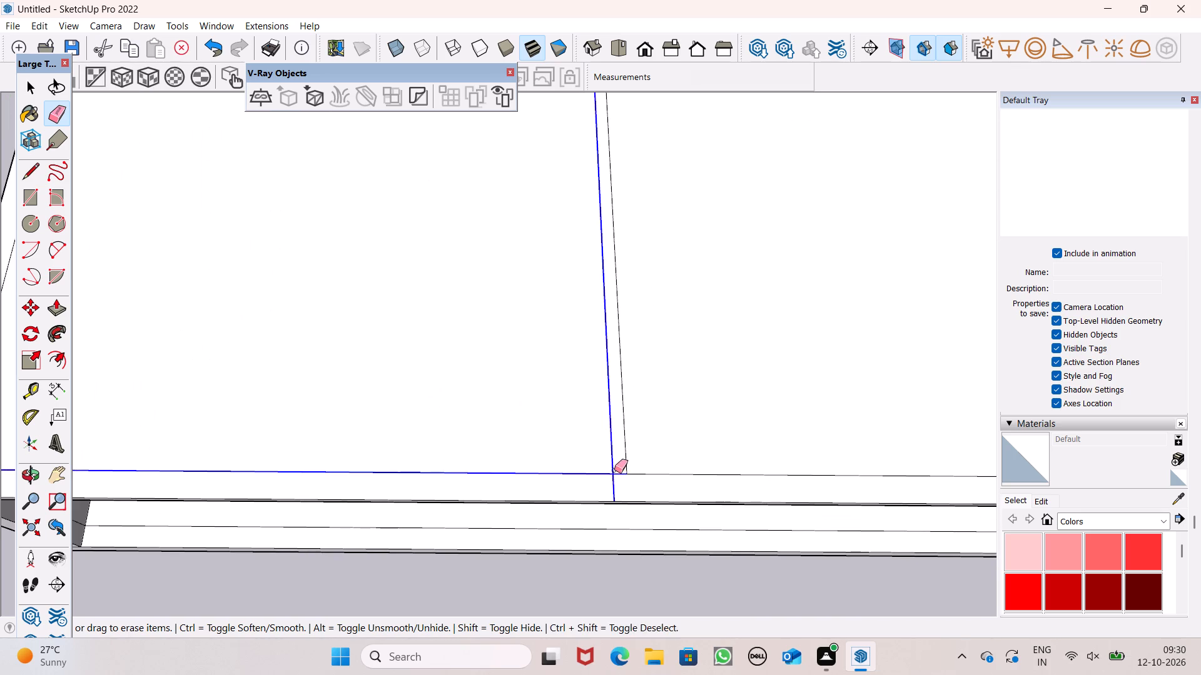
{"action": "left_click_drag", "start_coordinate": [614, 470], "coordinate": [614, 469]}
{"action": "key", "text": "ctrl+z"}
Erase the short piece of the front inner outline lying between the lengthwise strip's two edges.
{"action": "scroll", "coordinate": [616, 486], "scroll_direction": "up", "scroll_amount": 3}
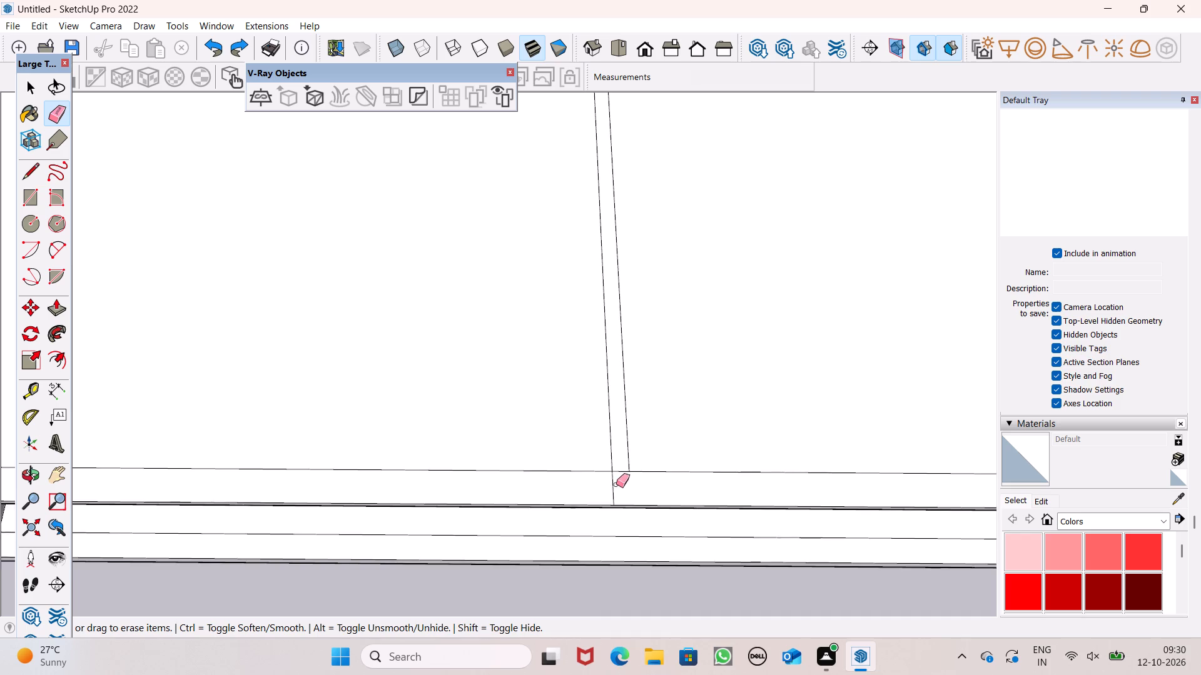
{"action": "scroll", "coordinate": [616, 484], "scroll_direction": "up", "scroll_amount": 2}
{"action": "left_click", "coordinate": [623, 465]}
Erase the short lines separating the crosswise strip from the border band on the long side nearer the green axis.
{"action": "scroll", "coordinate": [601, 496], "scroll_direction": "down", "scroll_amount": 12}
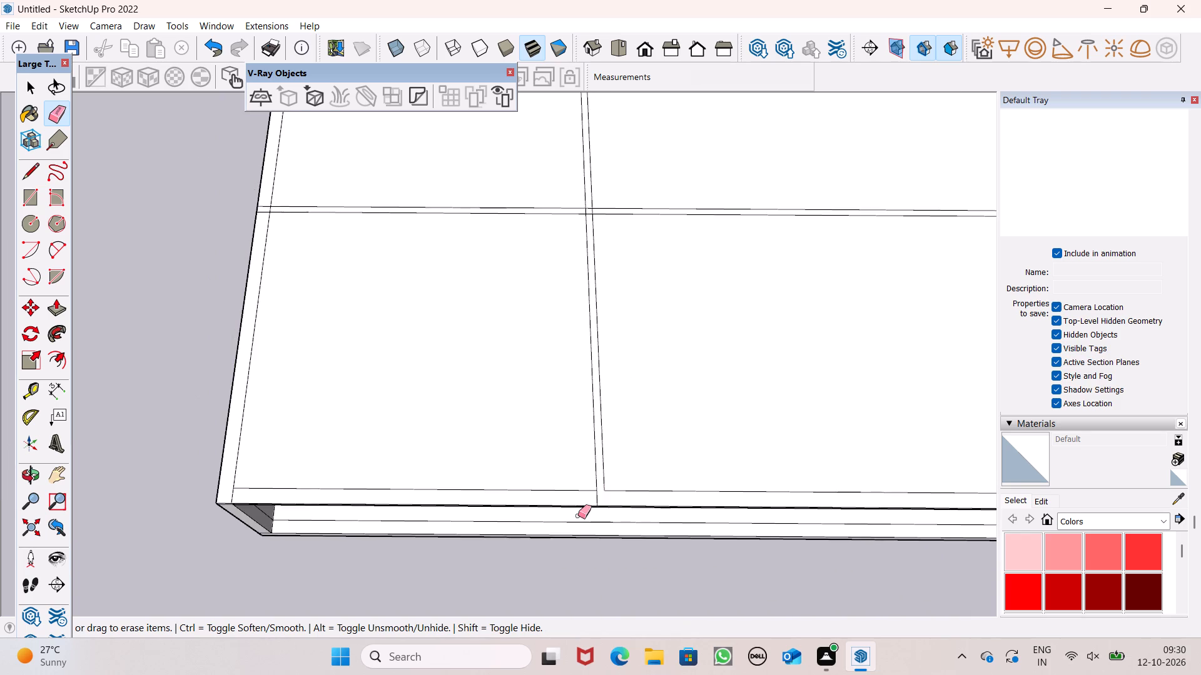
{"action": "scroll", "coordinate": [574, 529], "scroll_direction": "down", "scroll_amount": 3}
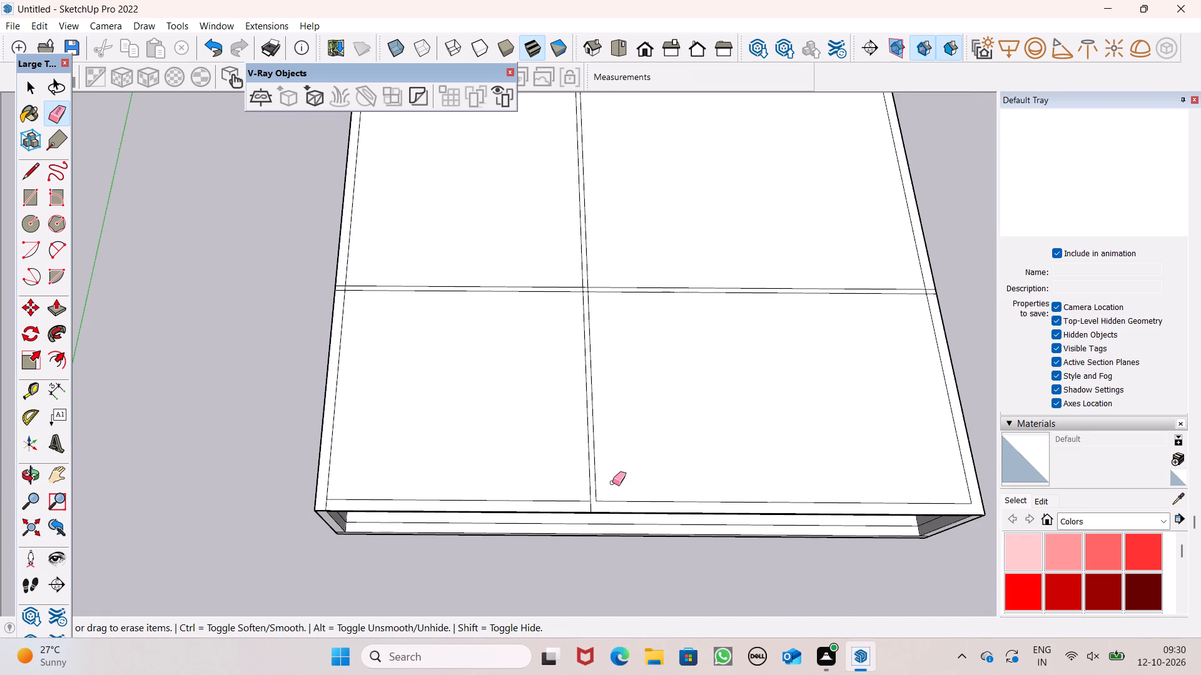
{"action": "scroll", "coordinate": [501, 429], "scroll_direction": "down", "scroll_amount": 2}
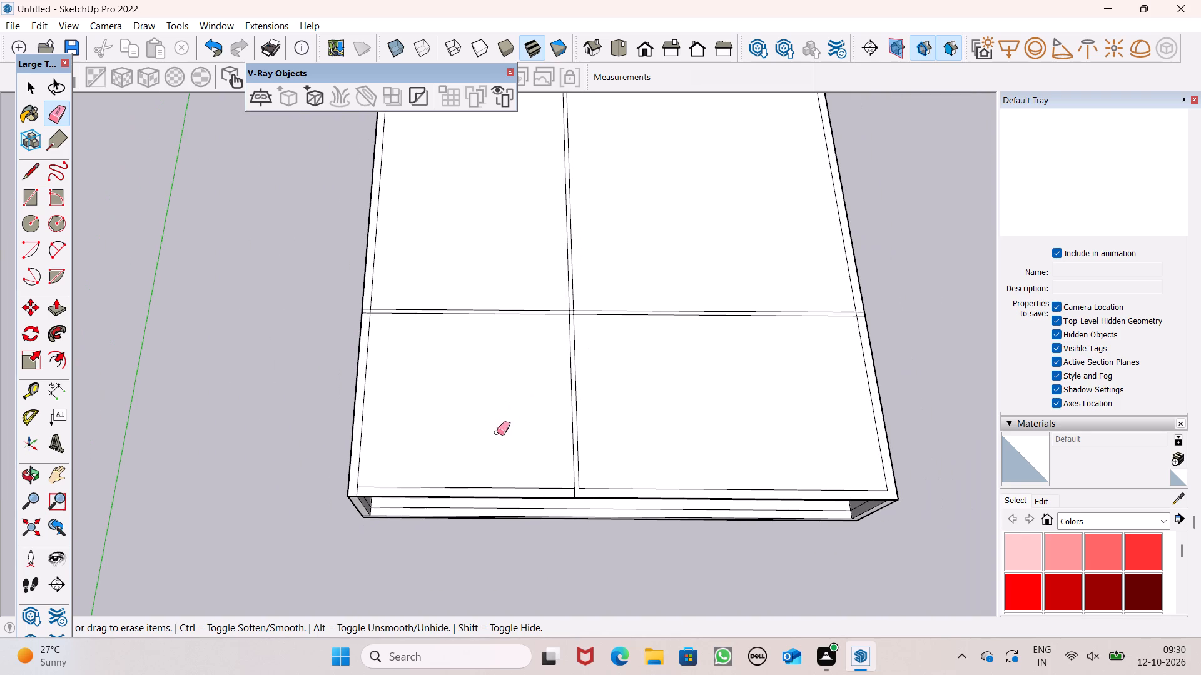
{"action": "scroll", "coordinate": [550, 303], "scroll_direction": "up", "scroll_amount": 6}
{"action": "scroll", "coordinate": [550, 303], "scroll_direction": "down", "scroll_amount": 4}
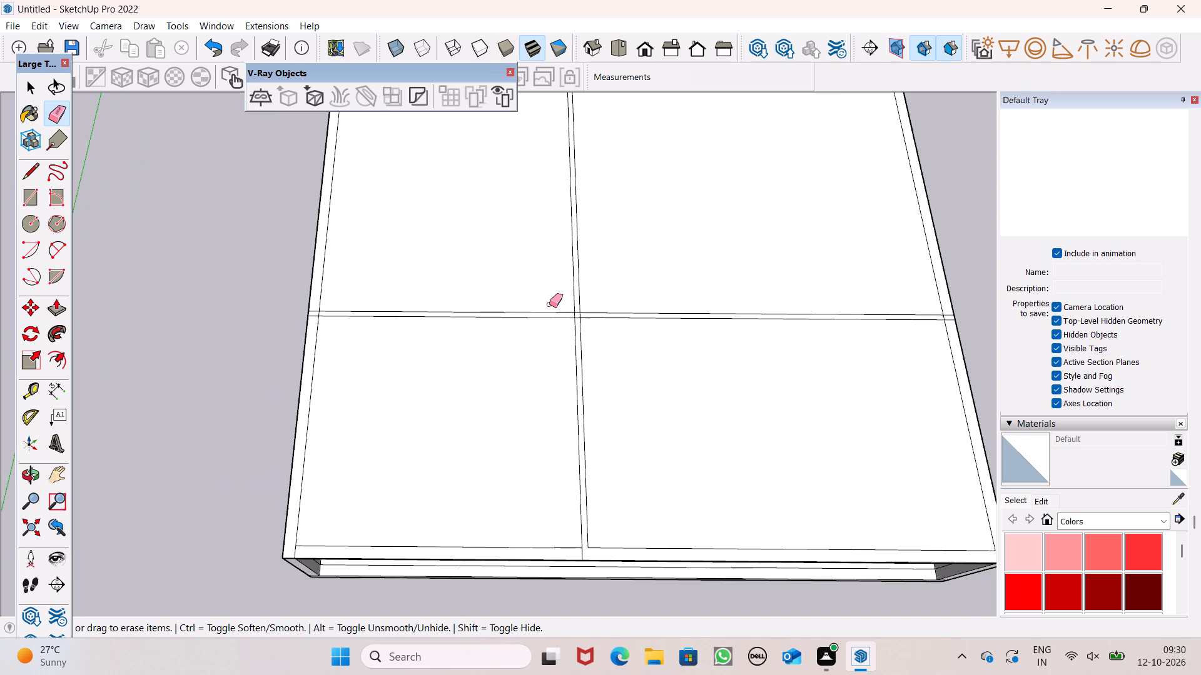
{"action": "scroll", "coordinate": [327, 324], "scroll_direction": "up", "scroll_amount": 14}
{"action": "left_click_drag", "start_coordinate": [312, 281], "coordinate": [311, 301]}
{"action": "left_click_drag", "start_coordinate": [325, 293], "coordinate": [335, 289]}
{"action": "left_click", "coordinate": [336, 289]}
Erase the four short line segments inside the square where the lengthwise and crosswise wall strips cross.
{"action": "scroll", "coordinate": [292, 290], "scroll_direction": "down", "scroll_amount": 6}
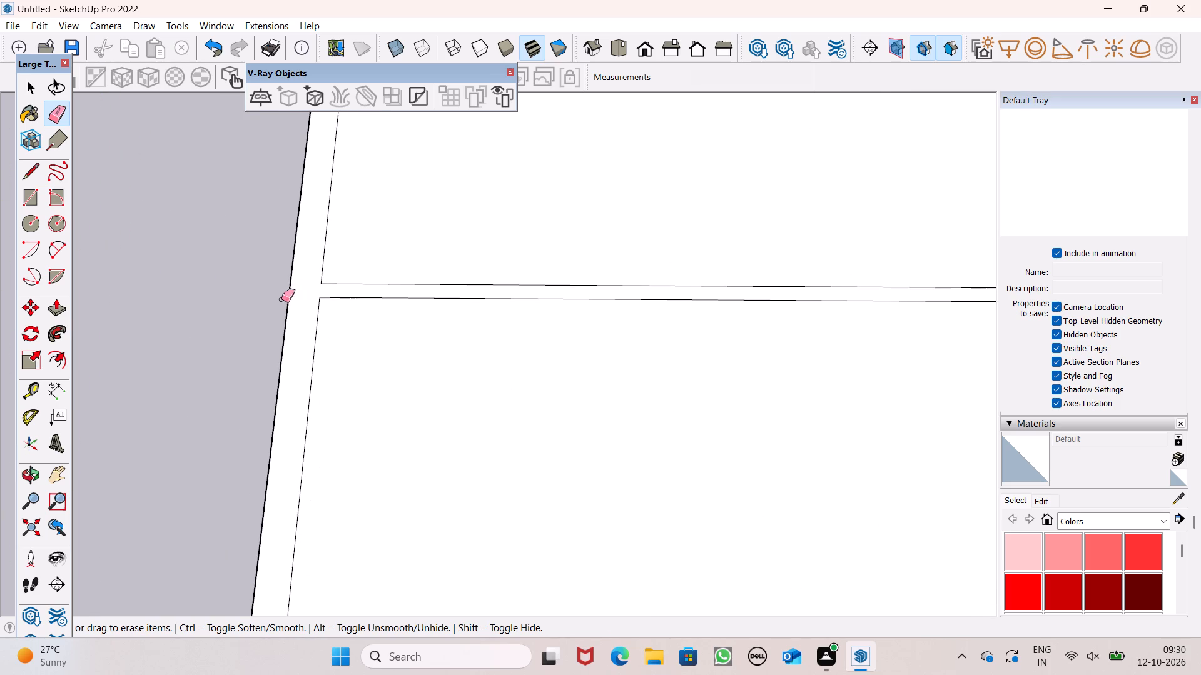
{"action": "scroll", "coordinate": [278, 299], "scroll_direction": "down", "scroll_amount": 6}
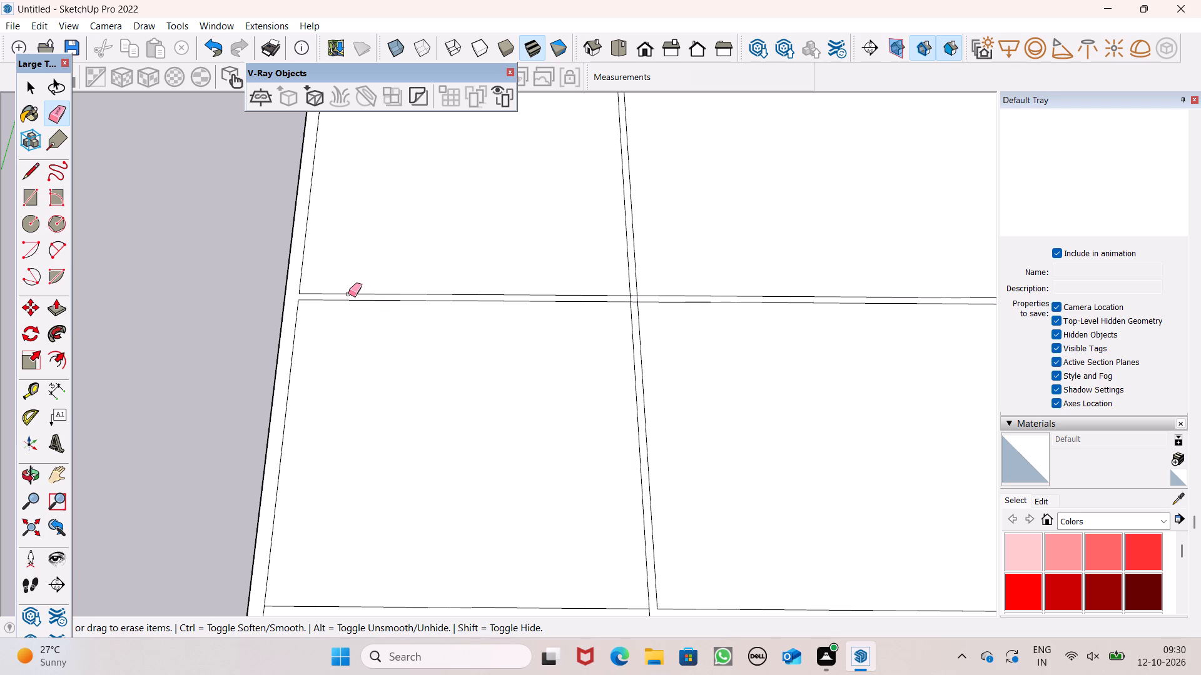
{"action": "scroll", "coordinate": [424, 305], "scroll_direction": "down", "scroll_amount": 4}
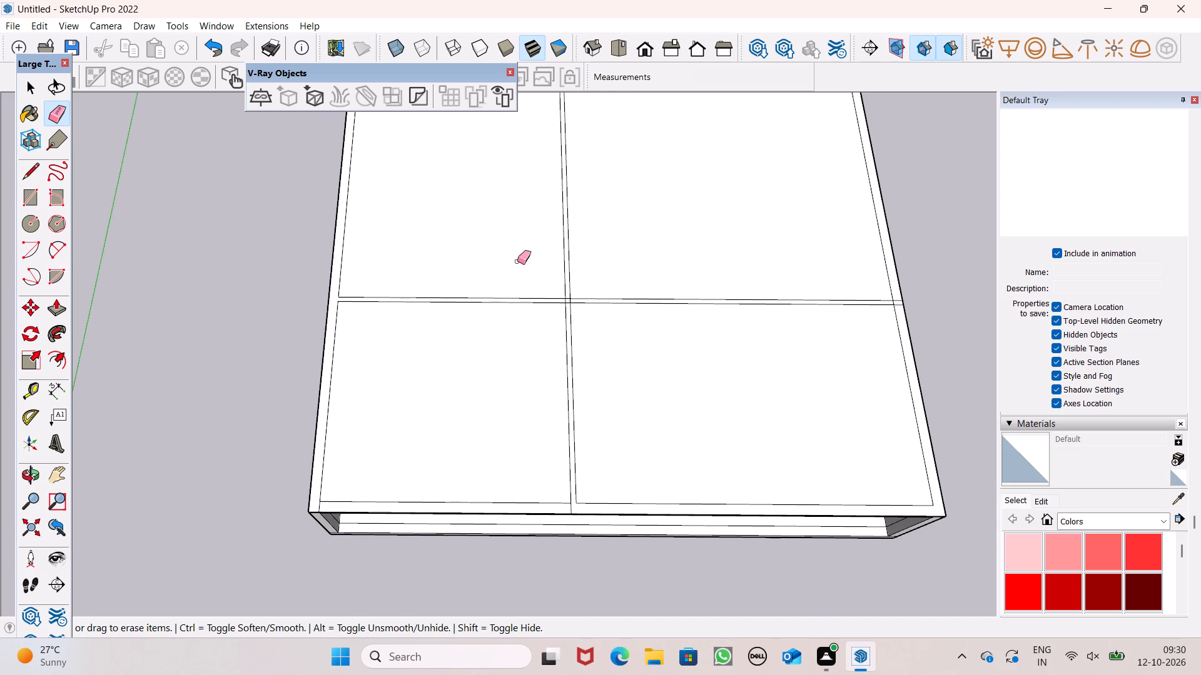
{"action": "scroll", "coordinate": [553, 277], "scroll_direction": "up", "scroll_amount": 15}
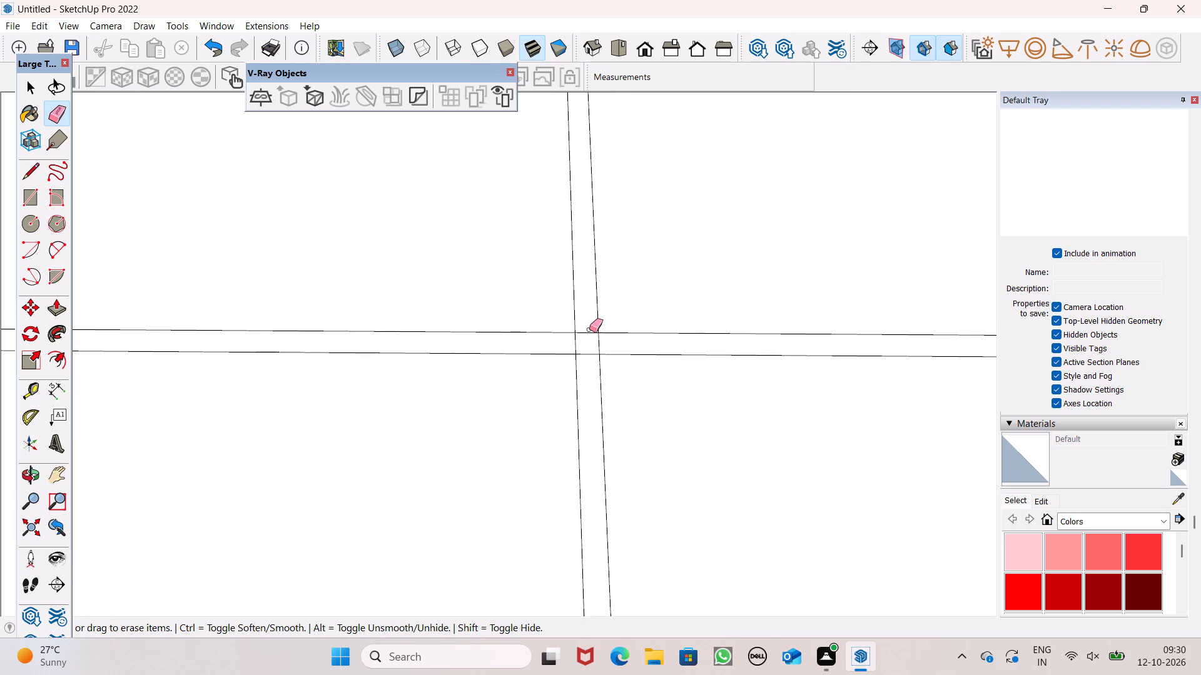
{"action": "scroll", "coordinate": [589, 329], "scroll_direction": "up", "scroll_amount": 5}
{"action": "left_click_drag", "start_coordinate": [586, 333], "coordinate": [603, 372]}
{"action": "left_click_drag", "start_coordinate": [603, 372], "coordinate": [615, 364]}
{"action": "key", "text": "ctrl+z"}
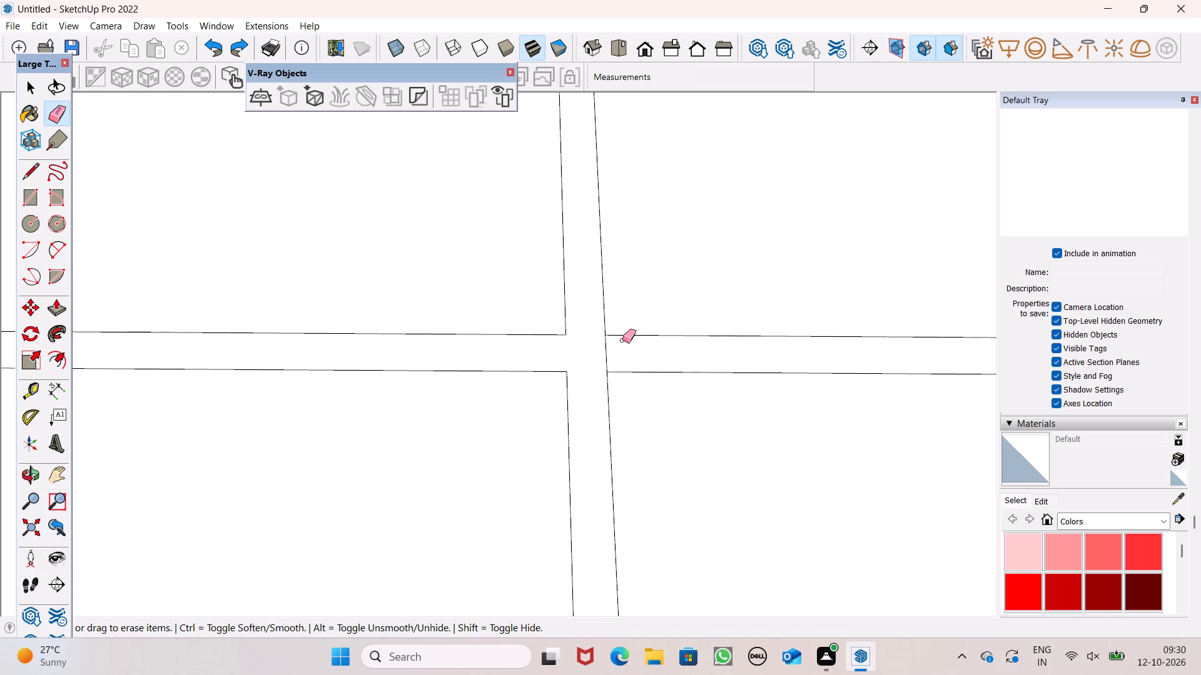
{"action": "left_click_drag", "start_coordinate": [613, 347], "coordinate": [592, 349]}
{"action": "scroll", "coordinate": [557, 265], "scroll_direction": "down", "scroll_amount": 20}
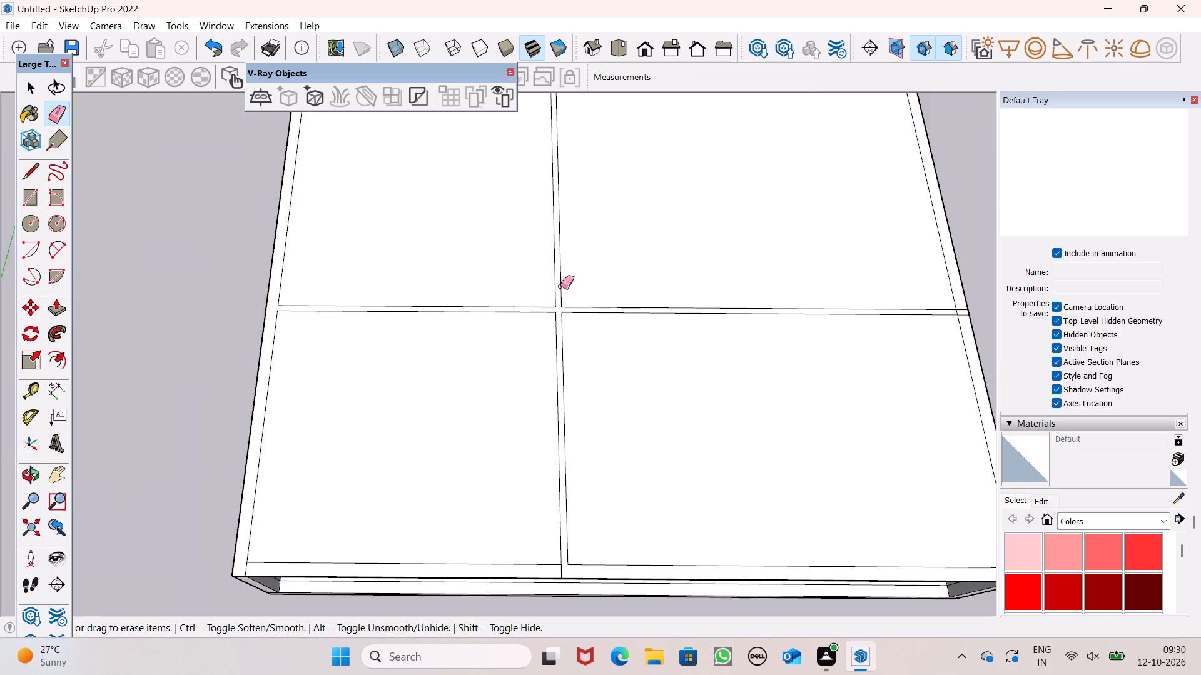
{"action": "scroll", "coordinate": [567, 271], "scroll_direction": "down", "scroll_amount": 6}
{"action": "key", "text": "space"}
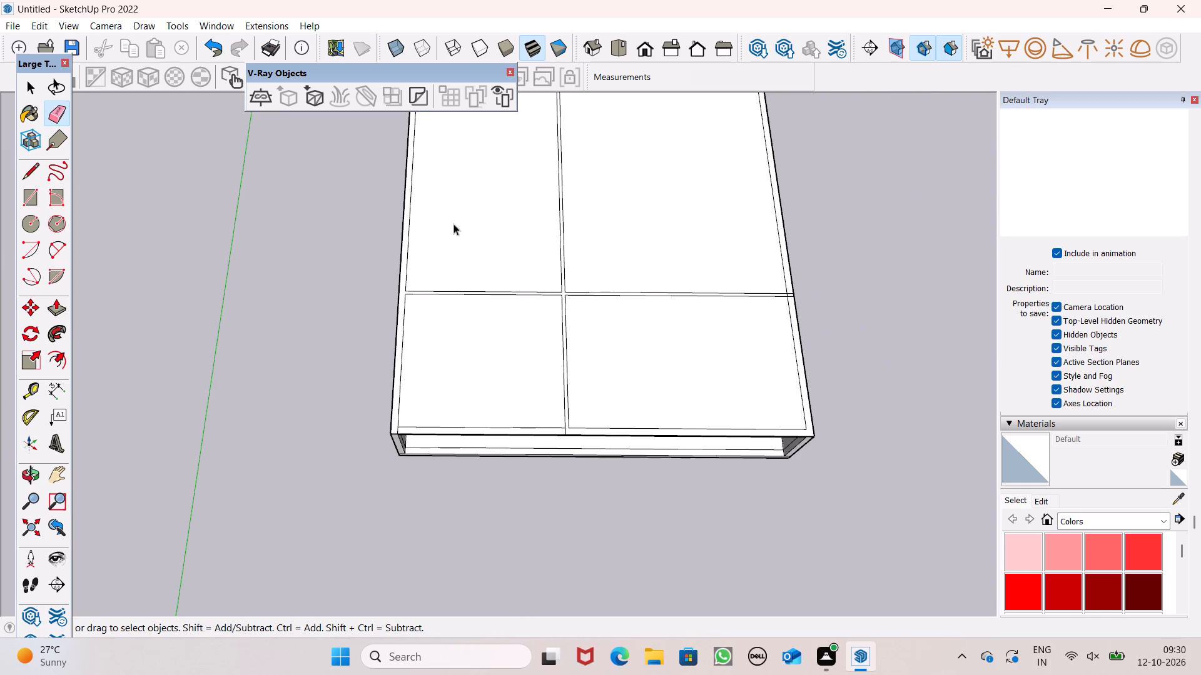
Erase the short lines separating the crosswise strip from the border band on the long side farther from the green axis.
{"action": "left_click", "coordinate": [48, 117]}
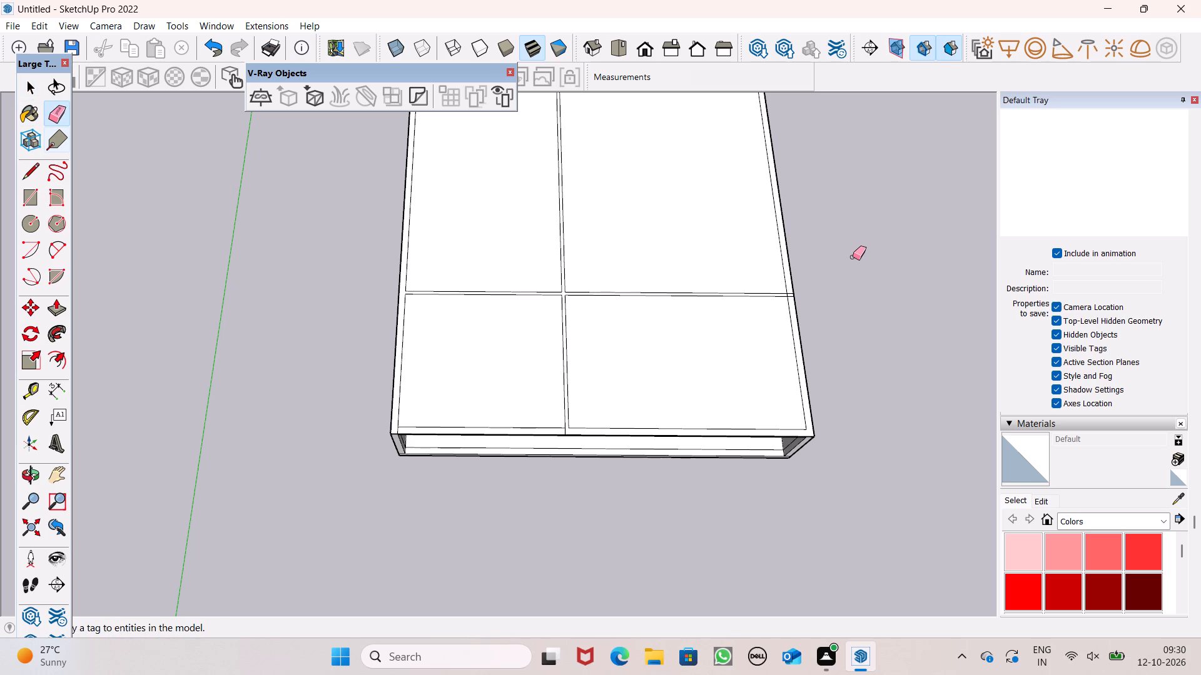
{"action": "scroll", "coordinate": [808, 293], "scroll_direction": "up", "scroll_amount": 8}
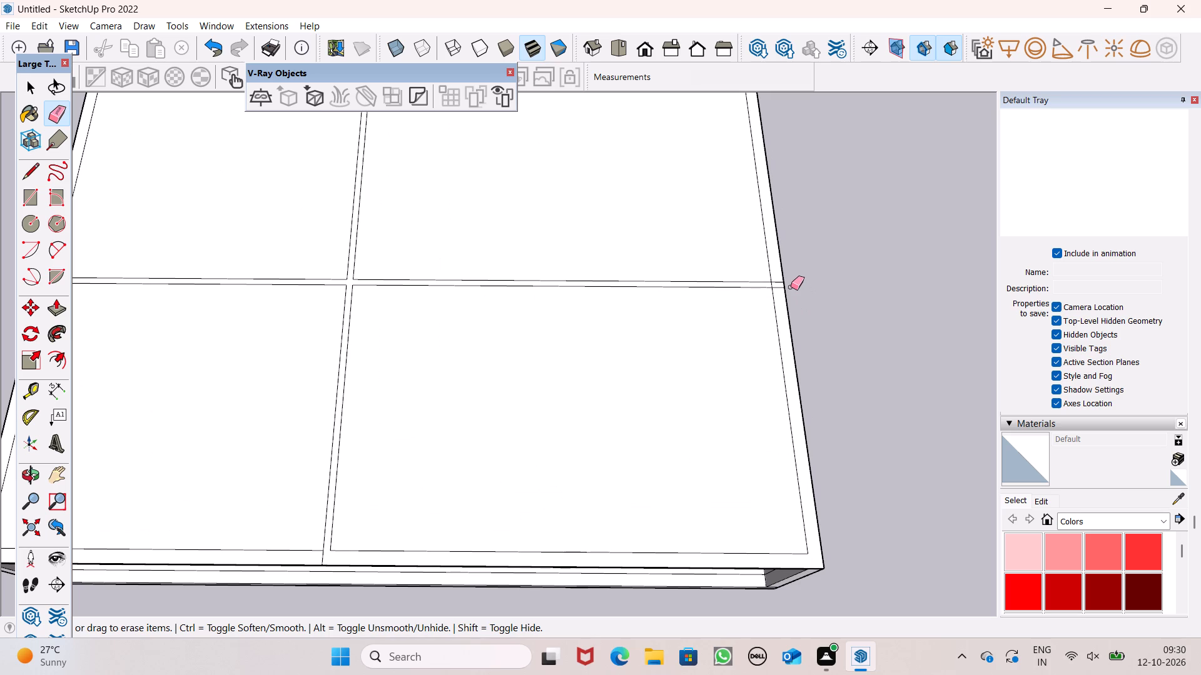
{"action": "scroll", "coordinate": [779, 281], "scroll_direction": "up", "scroll_amount": 9}
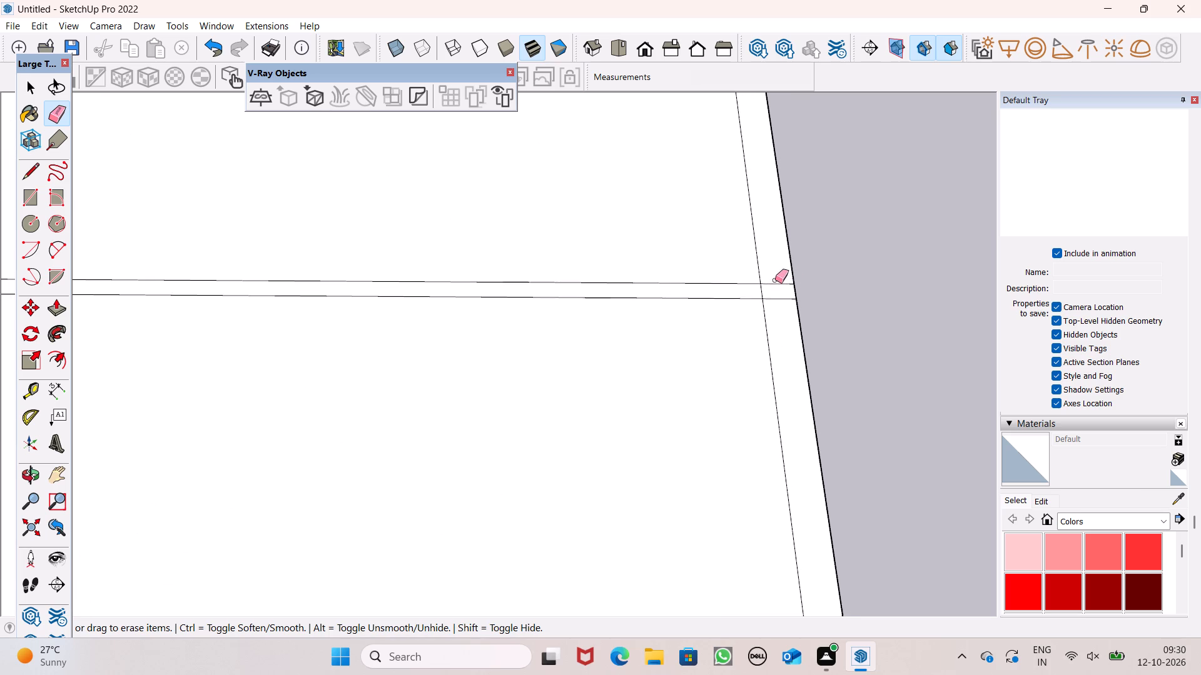
{"action": "scroll", "coordinate": [775, 280], "scroll_direction": "up", "scroll_amount": 3}
{"action": "left_click_drag", "start_coordinate": [775, 282], "coordinate": [764, 292]}
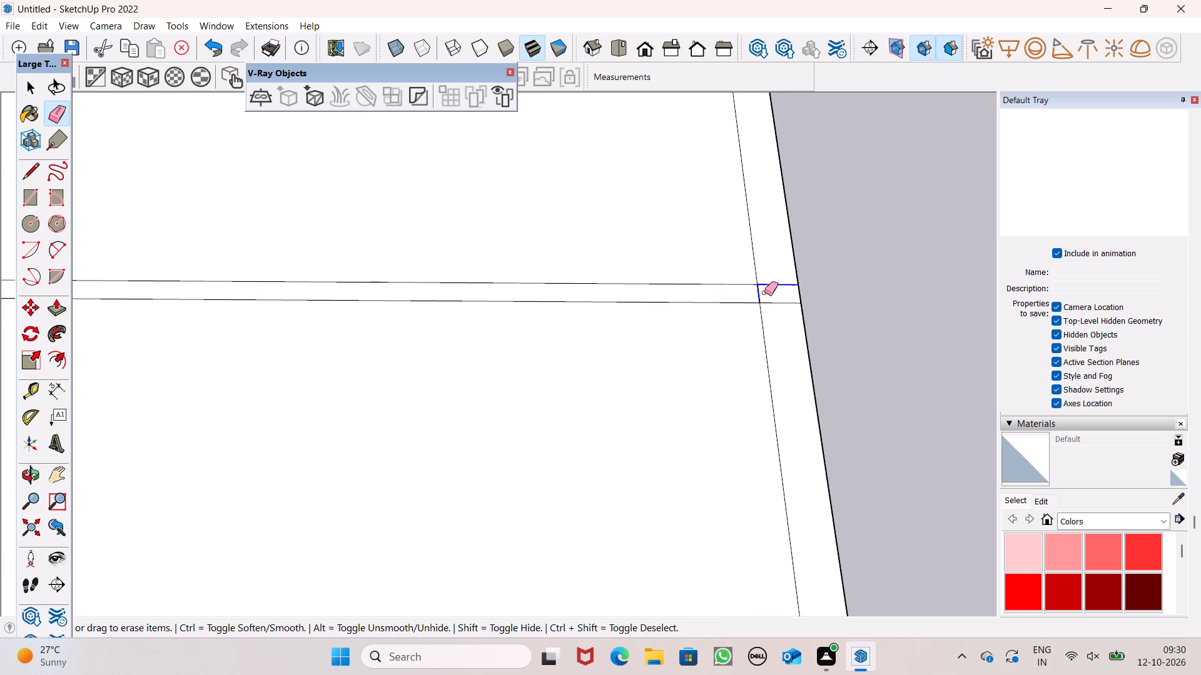
{"action": "left_click_drag", "start_coordinate": [764, 292], "coordinate": [783, 307]}
{"action": "scroll", "coordinate": [766, 315], "scroll_direction": "down", "scroll_amount": 13}
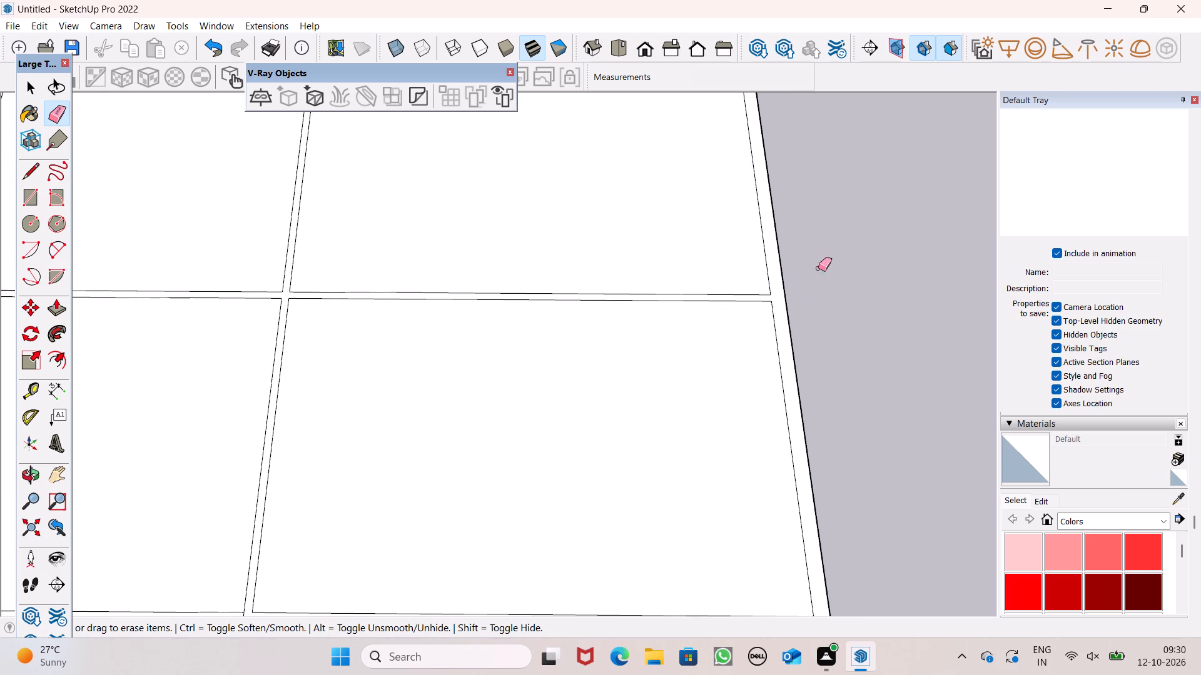
{"action": "key", "text": "space"}
Extrude the merged border and cross-wall face upward 10' with Push/Pull to raise the next storey's walls.
{"action": "scroll", "coordinate": [823, 262], "scroll_direction": "down", "scroll_amount": 9}
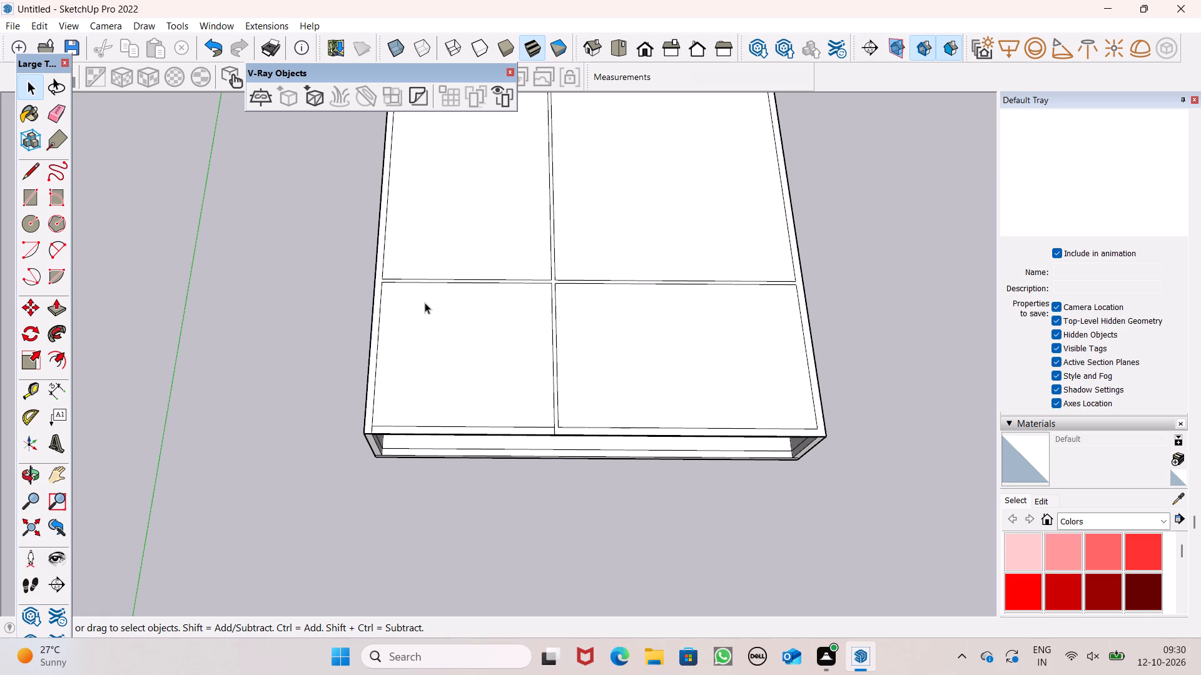
{"action": "left_click", "coordinate": [58, 315]}
{"action": "scroll", "coordinate": [335, 334], "scroll_direction": "down", "scroll_amount": 4}
{"action": "scroll", "coordinate": [367, 303], "scroll_direction": "up", "scroll_amount": 5}
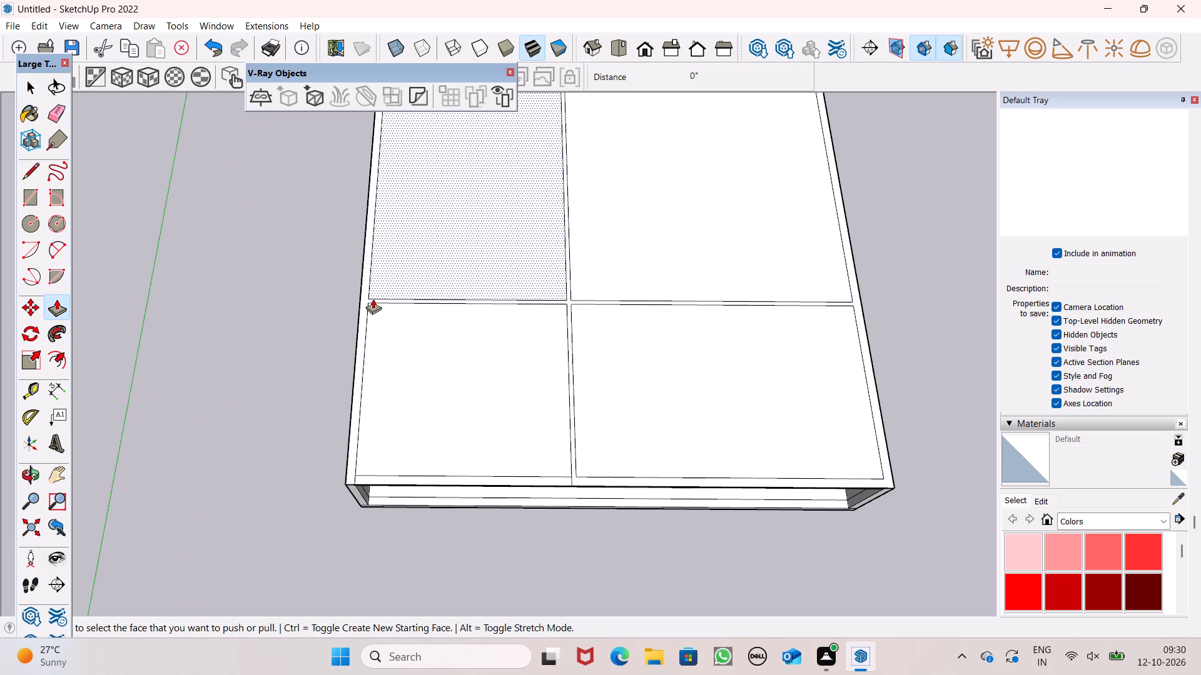
{"action": "scroll", "coordinate": [359, 362], "scroll_direction": "down", "scroll_amount": 1}
{"action": "scroll", "coordinate": [347, 434], "scroll_direction": "up", "scroll_amount": 3}
{"action": "scroll", "coordinate": [347, 433], "scroll_direction": "down", "scroll_amount": 3}
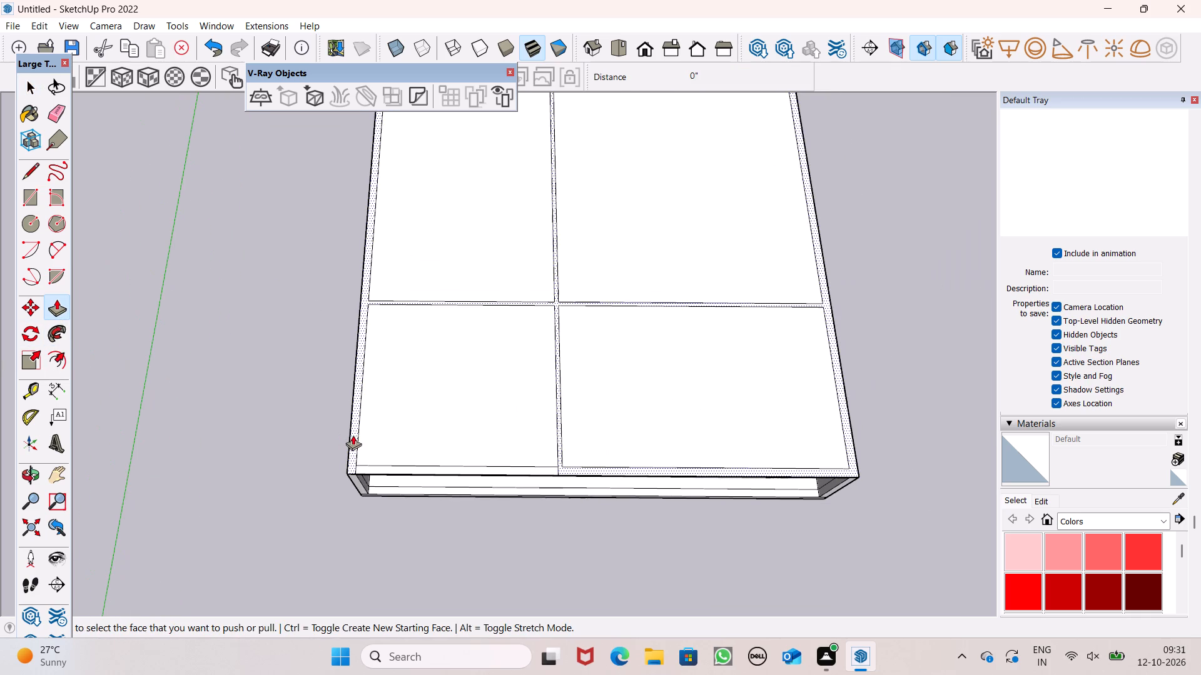
{"action": "left_click_drag", "start_coordinate": [352, 439], "coordinate": [337, 402]}
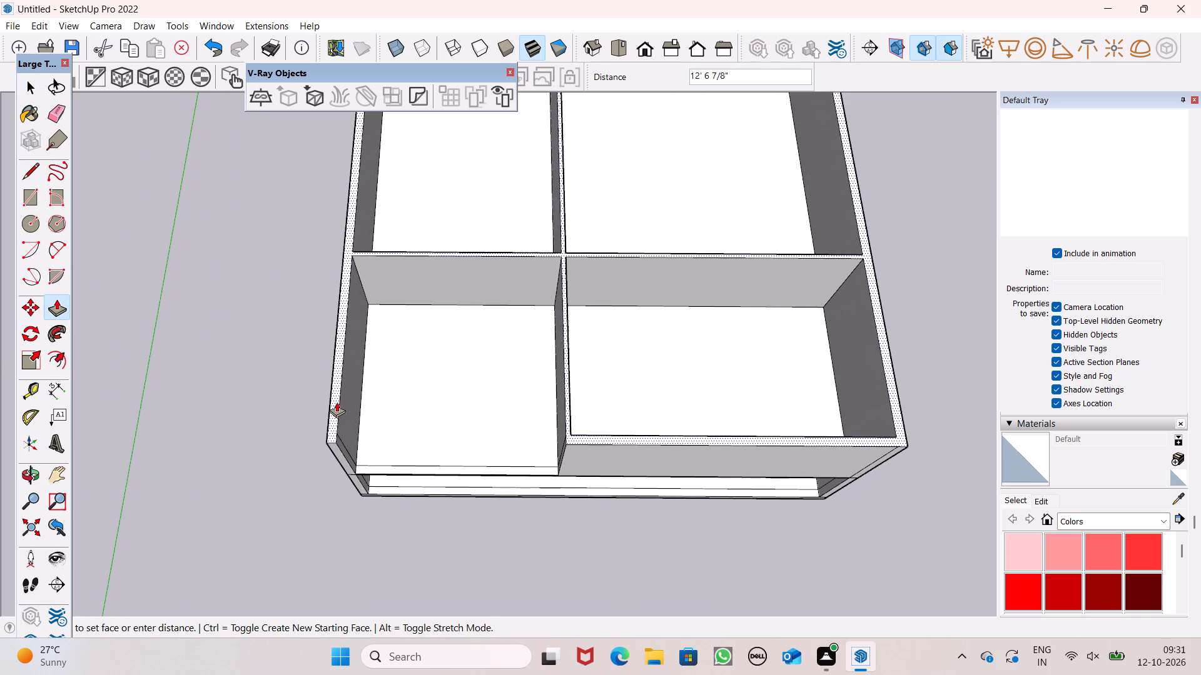
{"action": "left_click_drag", "start_coordinate": [337, 402], "coordinate": [333, 389]}
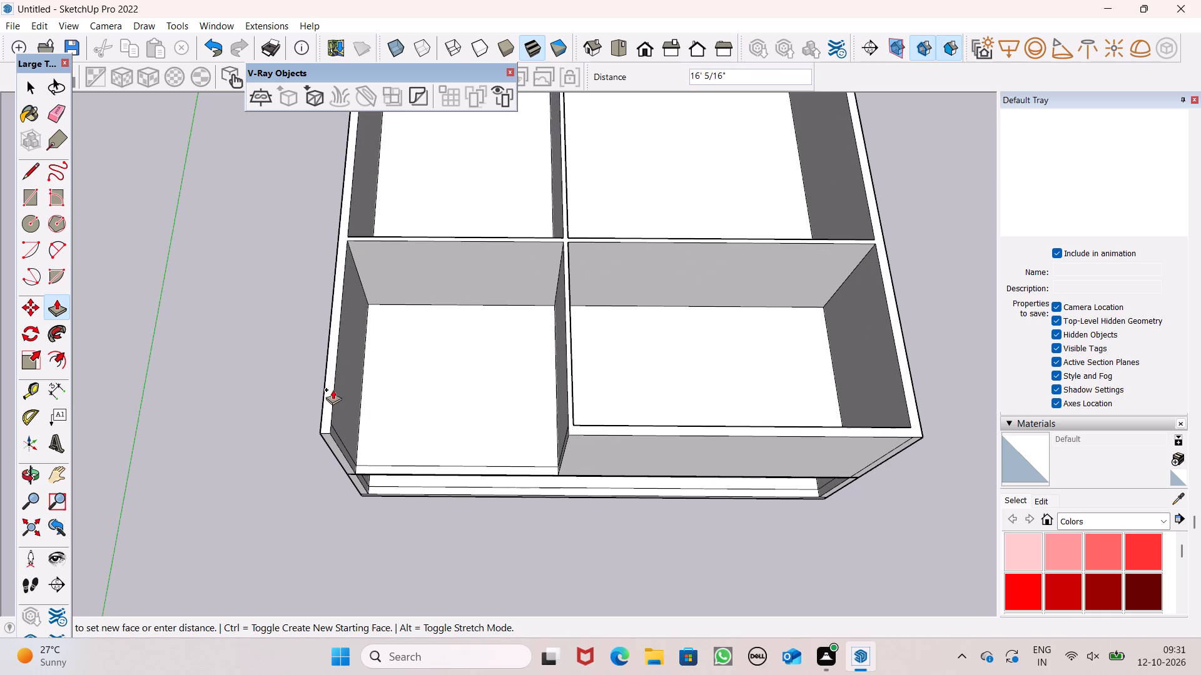
{"action": "left_click_drag", "start_coordinate": [333, 389], "coordinate": [330, 385]}
{"action": "type", "text": "10'"}
{"action": "key", "text": "Return"}
Examine the raised storey walls and the slab edge below the open front bay from the front and above.
{"action": "scroll", "coordinate": [353, 329], "scroll_direction": "down", "scroll_amount": 3}
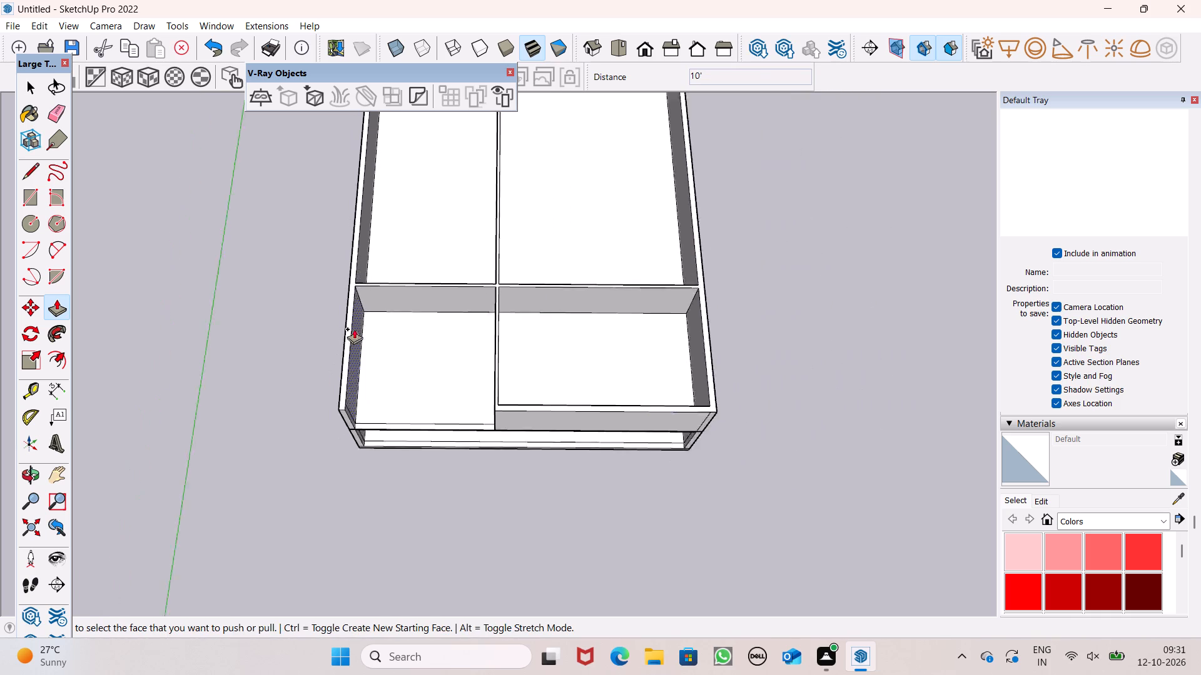
{"action": "scroll", "coordinate": [354, 329], "scroll_direction": "down", "scroll_amount": 2}
{"action": "middle_click_drag", "start_coordinate": [423, 373], "coordinate": [469, 164]}
{"action": "scroll", "coordinate": [467, 165], "scroll_direction": "up", "scroll_amount": 1}
{"action": "scroll", "coordinate": [507, 321], "scroll_direction": "up", "scroll_amount": 6}
{"action": "middle_click_drag", "start_coordinate": [512, 400], "coordinate": [488, 325]}
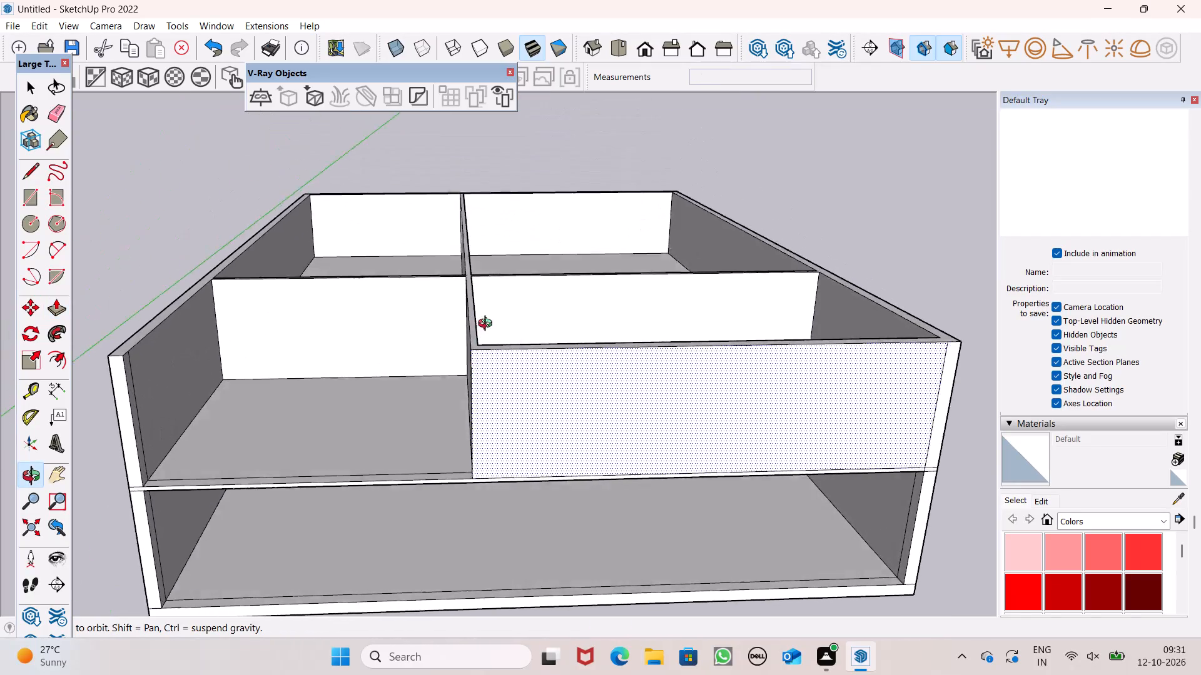
{"action": "middle_click_drag", "start_coordinate": [488, 325], "coordinate": [488, 283]}
{"action": "scroll", "coordinate": [494, 262], "scroll_direction": "up", "scroll_amount": 1}
{"action": "scroll", "coordinate": [498, 252], "scroll_direction": "down", "scroll_amount": 7}
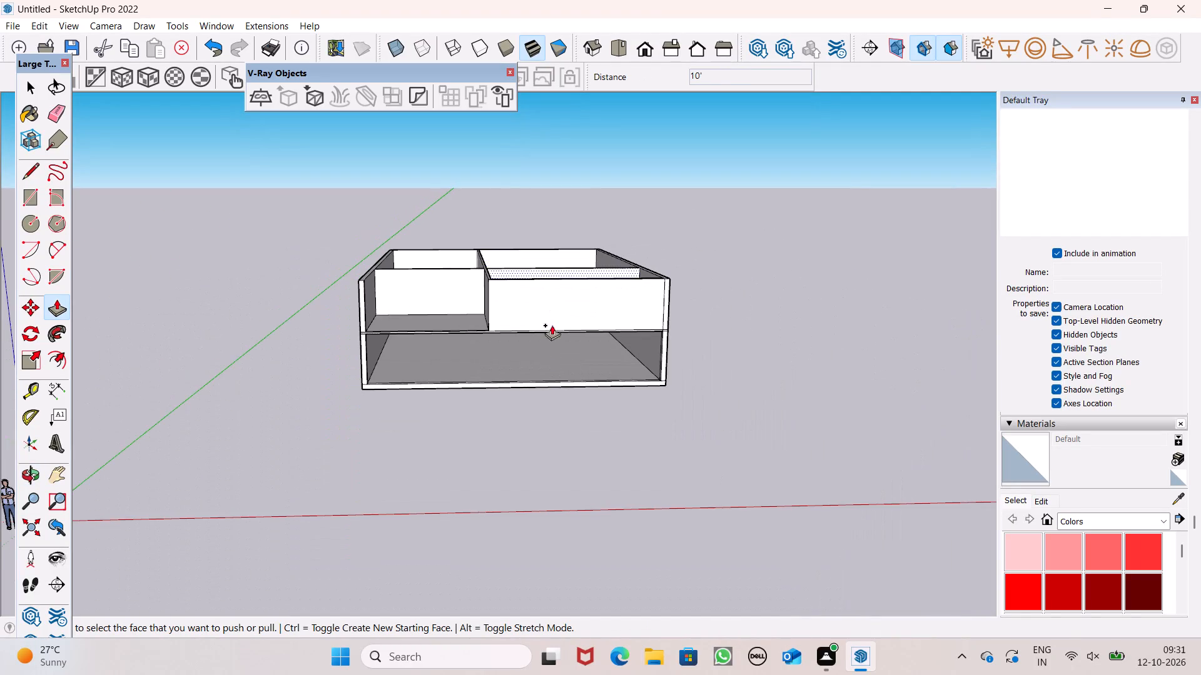
{"action": "scroll", "coordinate": [477, 347], "scroll_direction": "up", "scroll_amount": 1}
{"action": "scroll", "coordinate": [504, 292], "scroll_direction": "down", "scroll_amount": 3}
{"action": "middle_click_drag", "start_coordinate": [541, 369], "coordinate": [540, 544]}
{"action": "scroll", "coordinate": [418, 409], "scroll_direction": "up", "scroll_amount": 8}
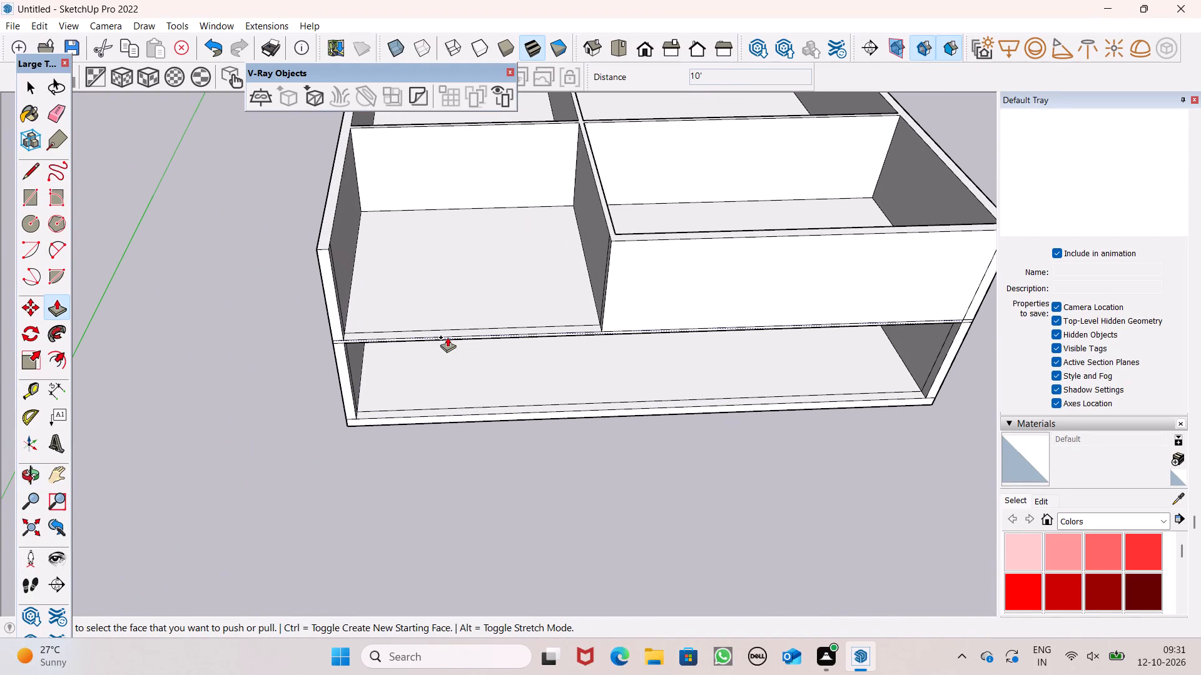
{"action": "middle_click_drag", "start_coordinate": [731, 292], "coordinate": [728, 309]}
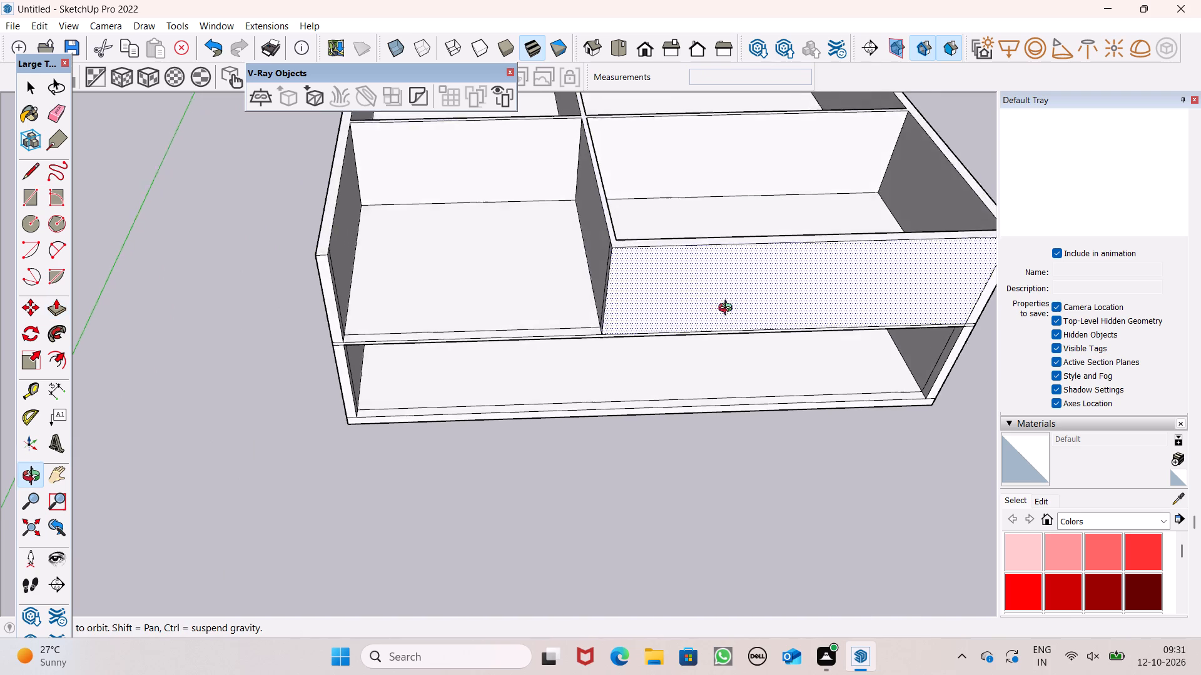
{"action": "middle_click_drag", "start_coordinate": [728, 309], "coordinate": [697, 379]}
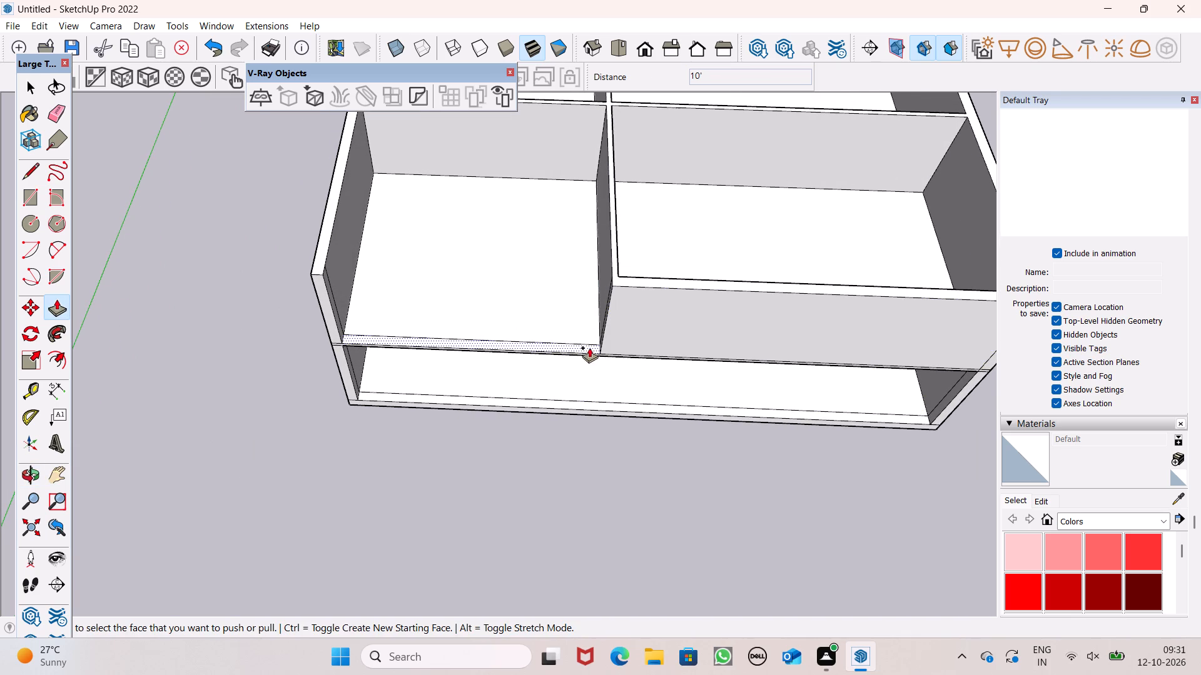
Draw a 4" vertical line across the slab's front edge, down from the base corner of the lengthwise partition beside the open bay.
{"action": "scroll", "coordinate": [589, 347], "scroll_direction": "down", "scroll_amount": 3}
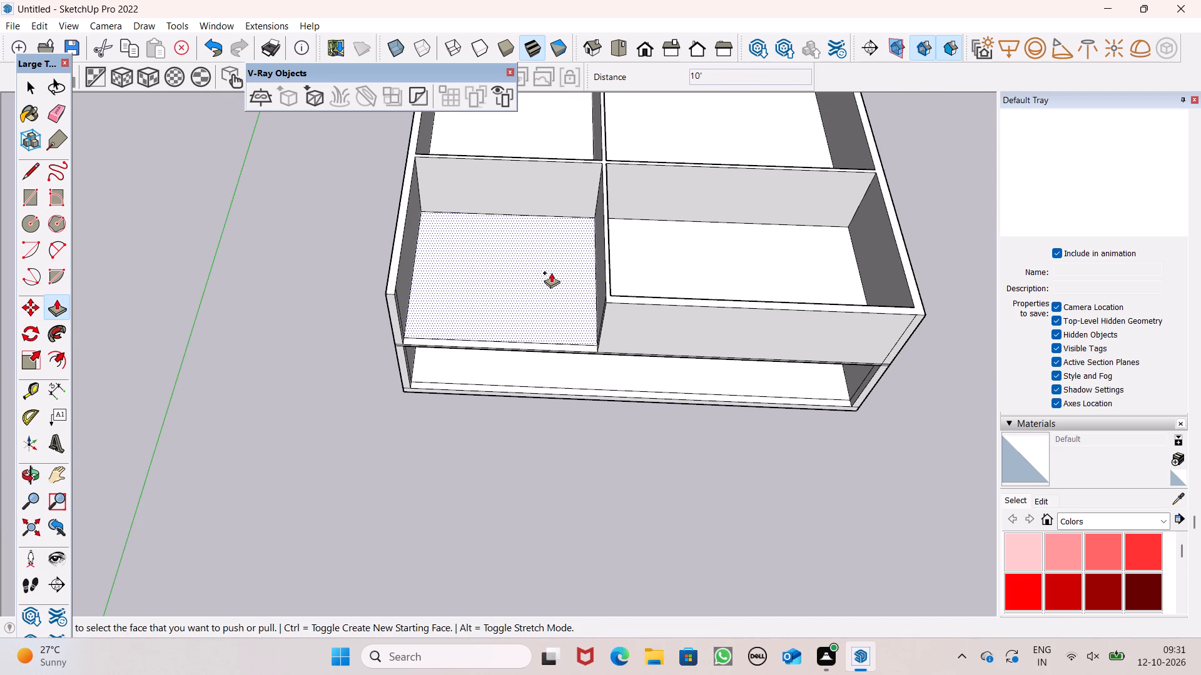
{"action": "scroll", "coordinate": [529, 306], "scroll_direction": "up", "scroll_amount": 1}
{"action": "middle_click_drag", "start_coordinate": [497, 343], "coordinate": [506, 235]}
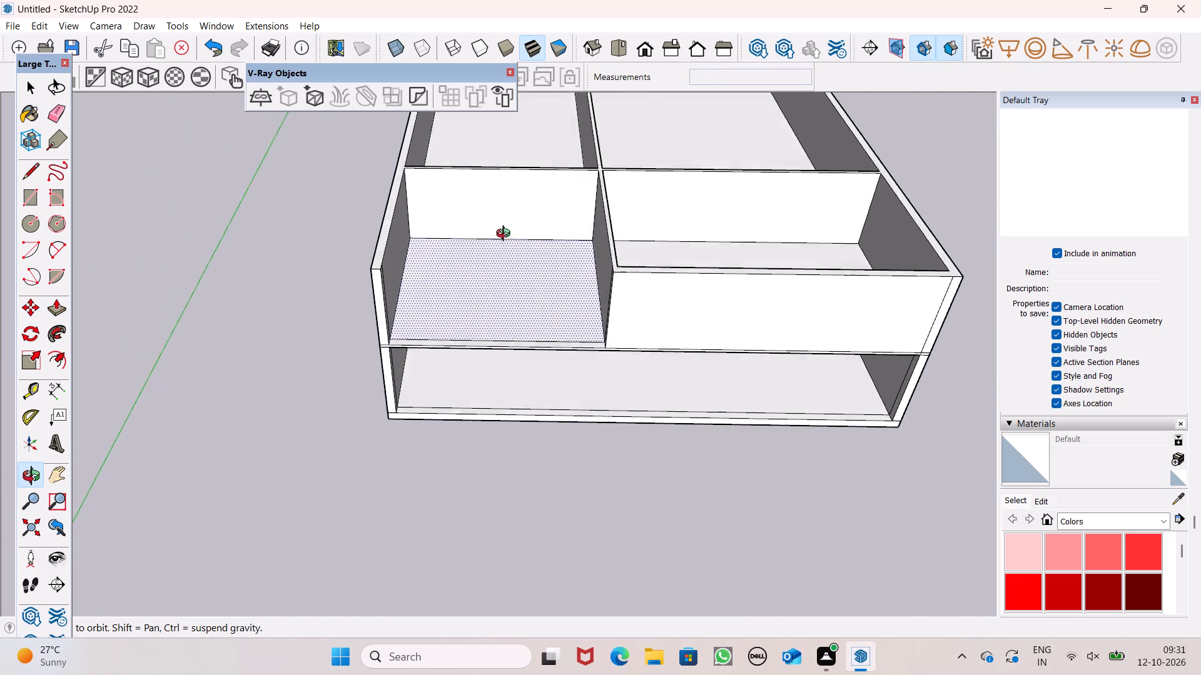
{"action": "middle_click_drag", "start_coordinate": [506, 235], "coordinate": [511, 217]}
{"action": "middle_click_drag", "start_coordinate": [511, 214], "coordinate": [510, 186]}
{"action": "scroll", "coordinate": [513, 197], "scroll_direction": "up", "scroll_amount": 1}
{"action": "scroll", "coordinate": [337, 398], "scroll_direction": "up", "scroll_amount": 5}
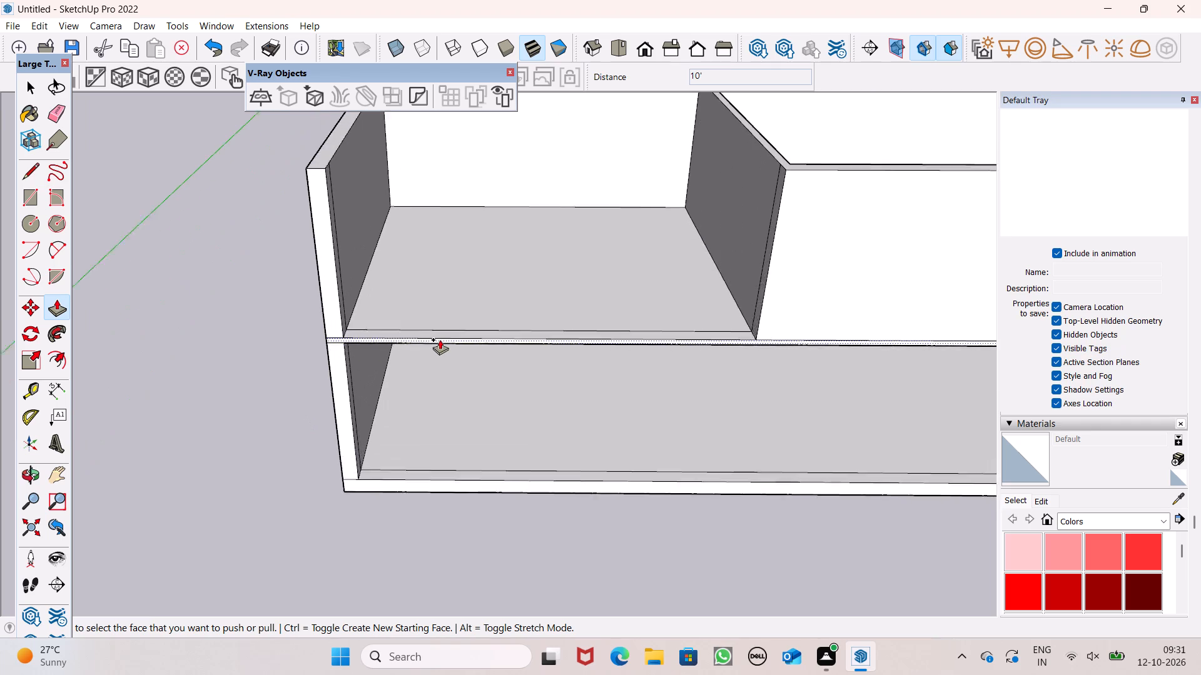
{"action": "scroll", "coordinate": [440, 339], "scroll_direction": "up", "scroll_amount": 1}
{"action": "scroll", "coordinate": [846, 365], "scroll_direction": "up", "scroll_amount": 1}
{"action": "middle_click_drag", "start_coordinate": [845, 365], "coordinate": [751, 371]}
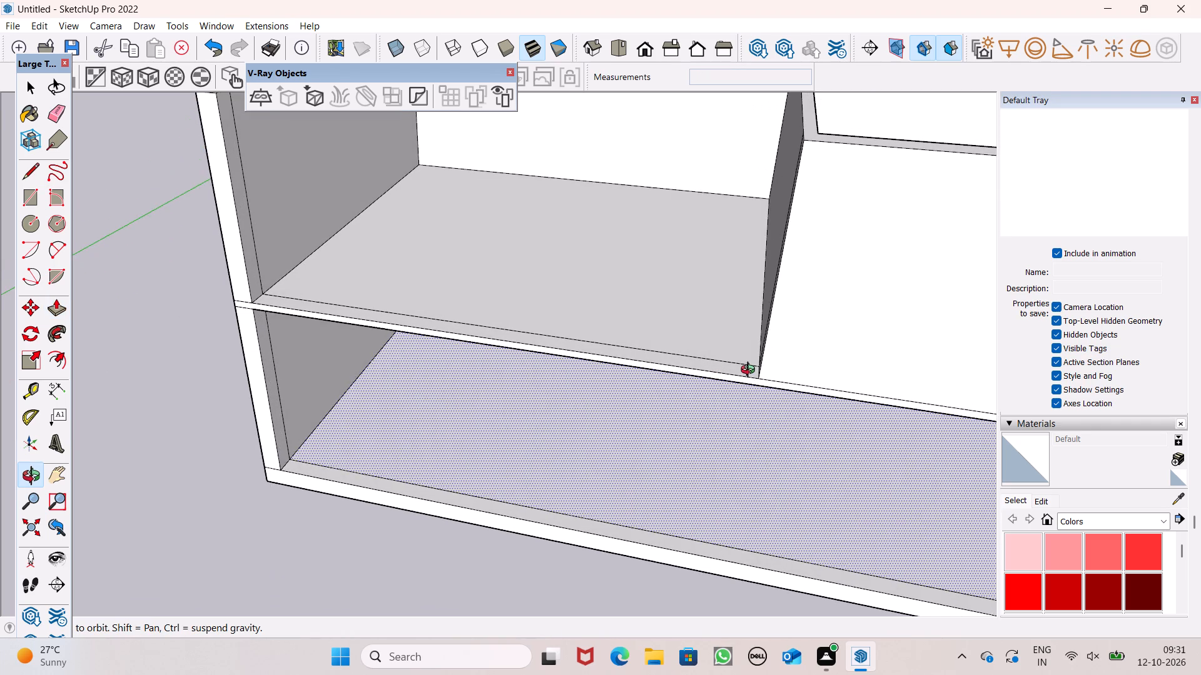
{"action": "middle_click_drag", "start_coordinate": [751, 371], "coordinate": [758, 362]}
{"action": "scroll", "coordinate": [808, 337], "scroll_direction": "up", "scroll_amount": 5}
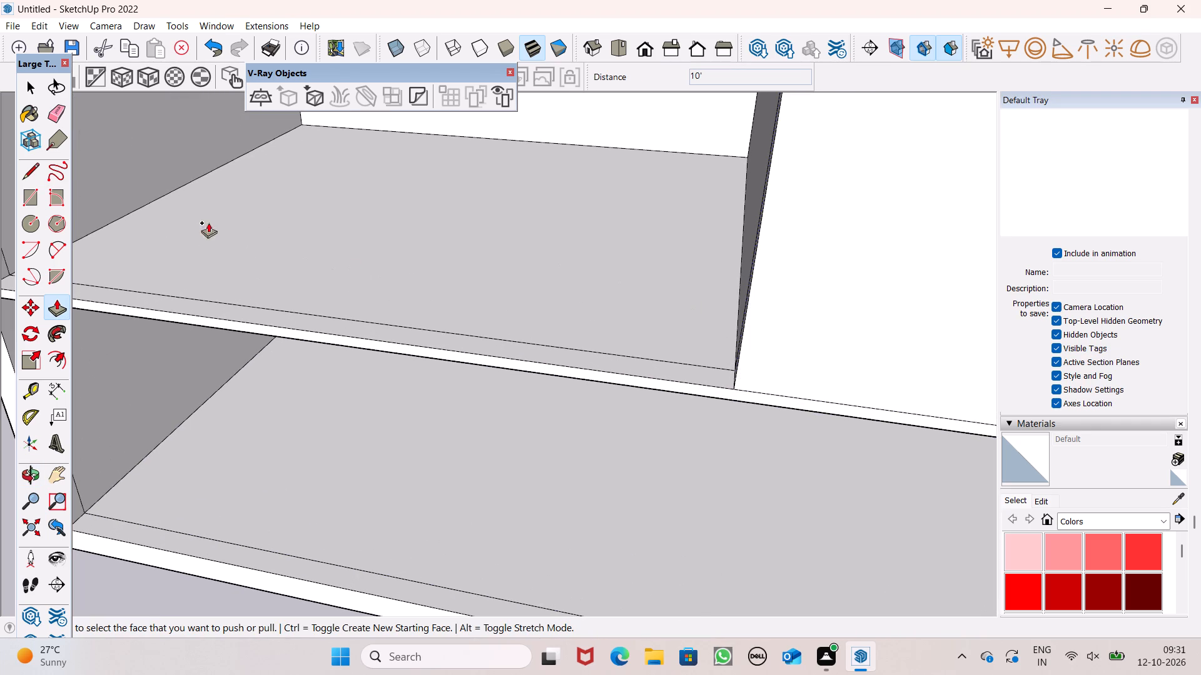
{"action": "left_click", "coordinate": [31, 171]}
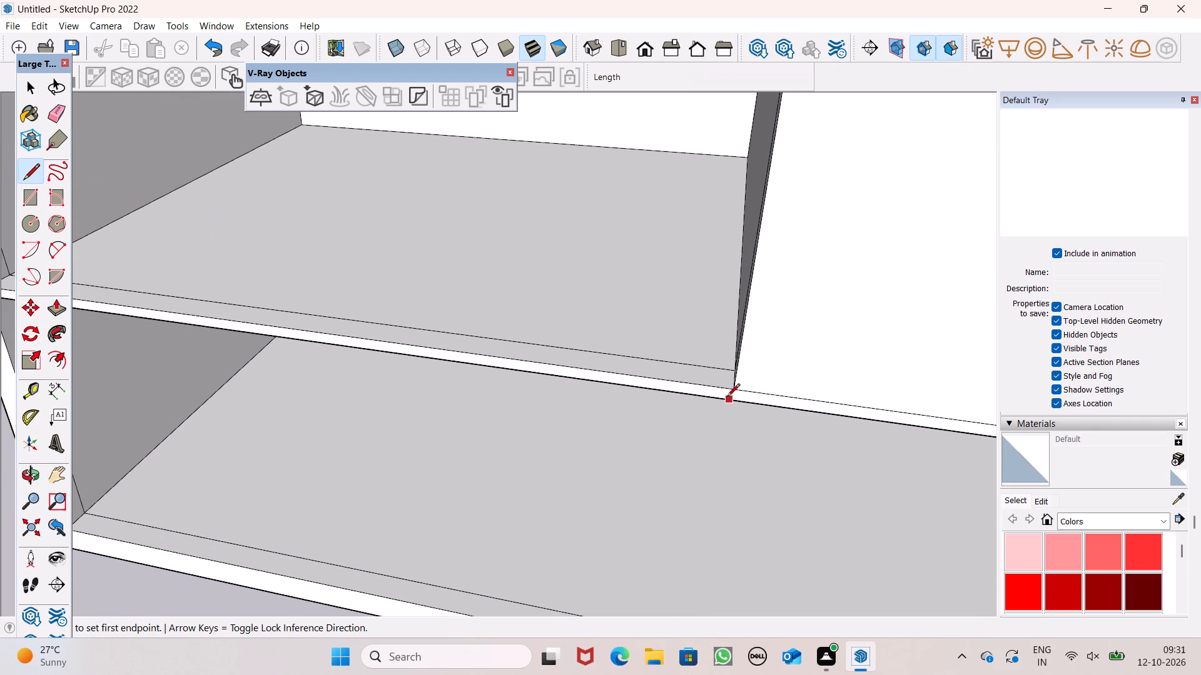
{"action": "left_click", "coordinate": [732, 386]}
{"action": "left_click_drag", "start_coordinate": [733, 394], "coordinate": [736, 399]}
{"action": "left_click", "coordinate": [736, 401]}
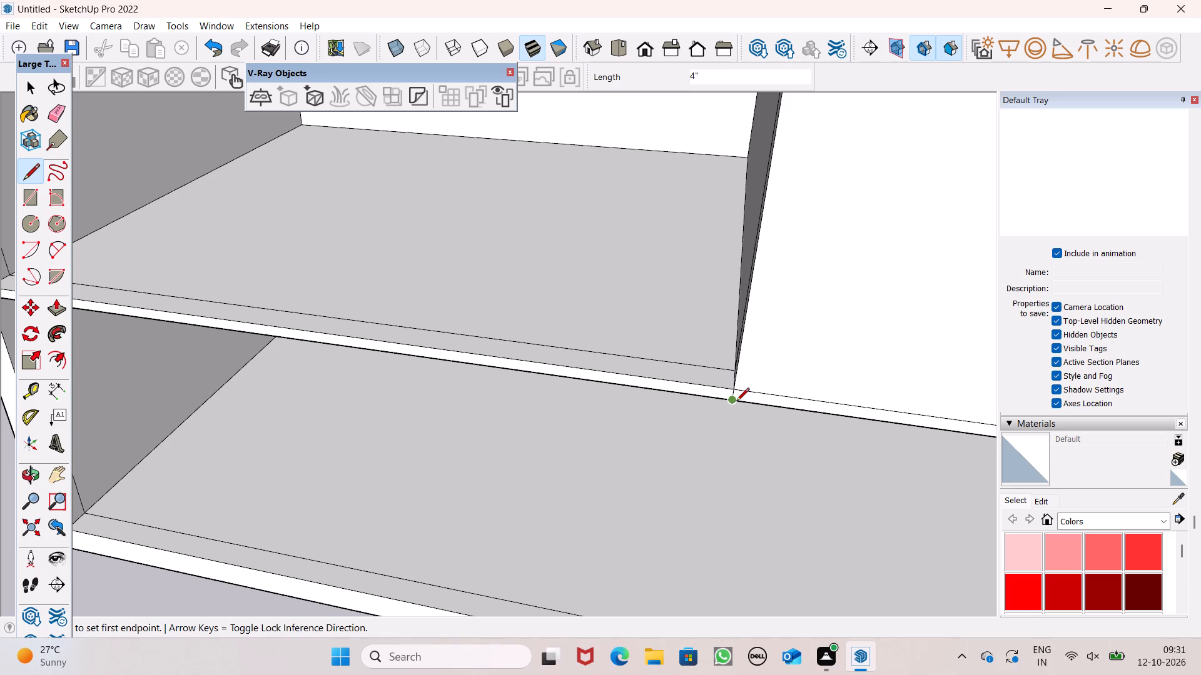
{"action": "left_click", "coordinate": [738, 402]}
{"action": "key", "text": "space"}
Examine the upper storey's room layout and open front bay from the front and from above.
{"action": "scroll", "coordinate": [596, 357], "scroll_direction": "down", "scroll_amount": 2}
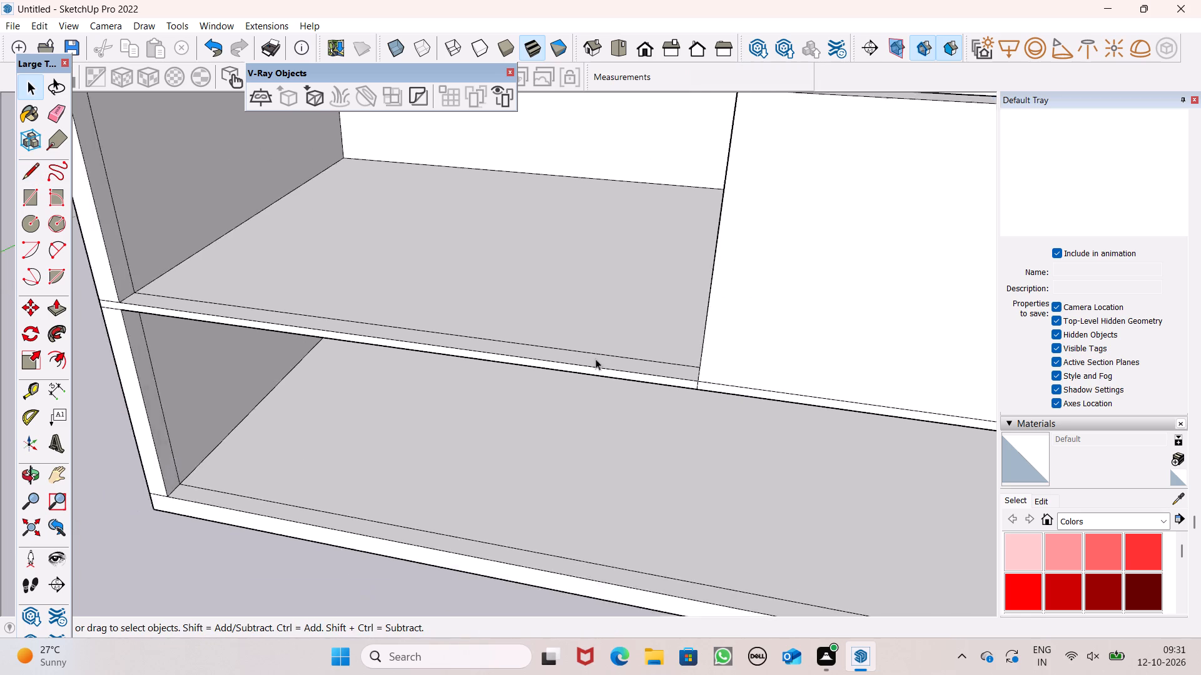
{"action": "scroll", "coordinate": [595, 359], "scroll_direction": "down", "scroll_amount": 15}
{"action": "middle_click_drag", "start_coordinate": [605, 387], "coordinate": [667, 295]}
{"action": "scroll", "coordinate": [667, 295], "scroll_direction": "up", "scroll_amount": 1}
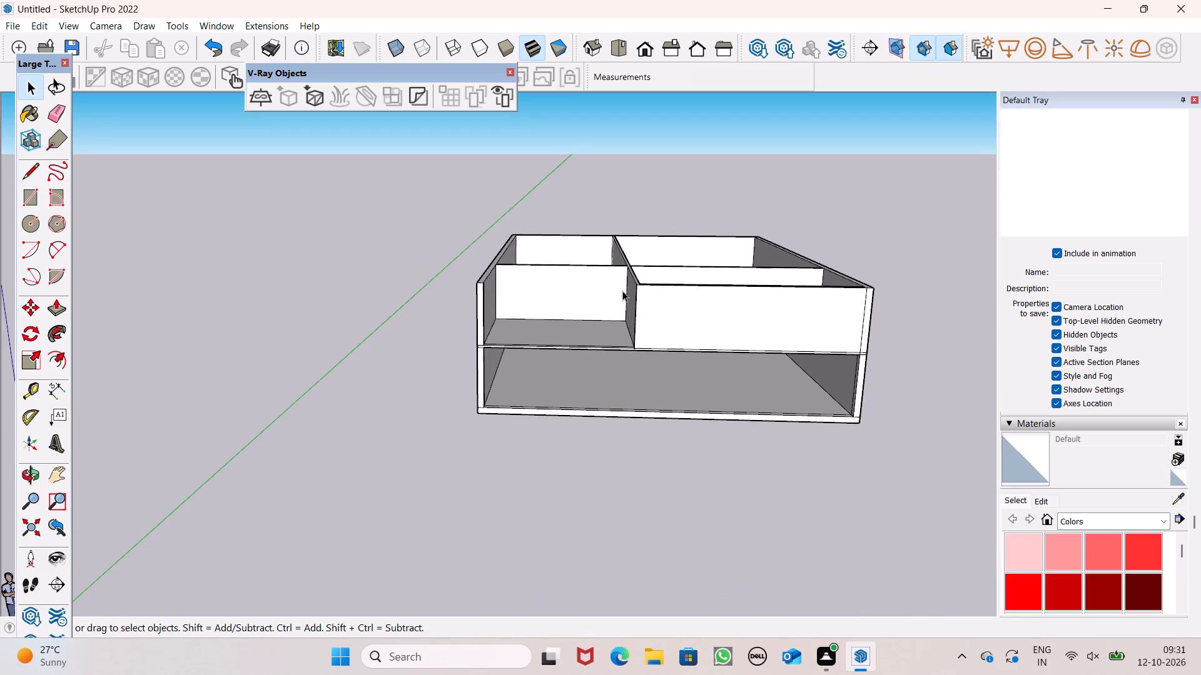
{"action": "scroll", "coordinate": [622, 291], "scroll_direction": "up", "scroll_amount": 2}
{"action": "scroll", "coordinate": [612, 334], "scroll_direction": "down", "scroll_amount": 3}
{"action": "middle_click_drag", "start_coordinate": [617, 329], "coordinate": [606, 414]}
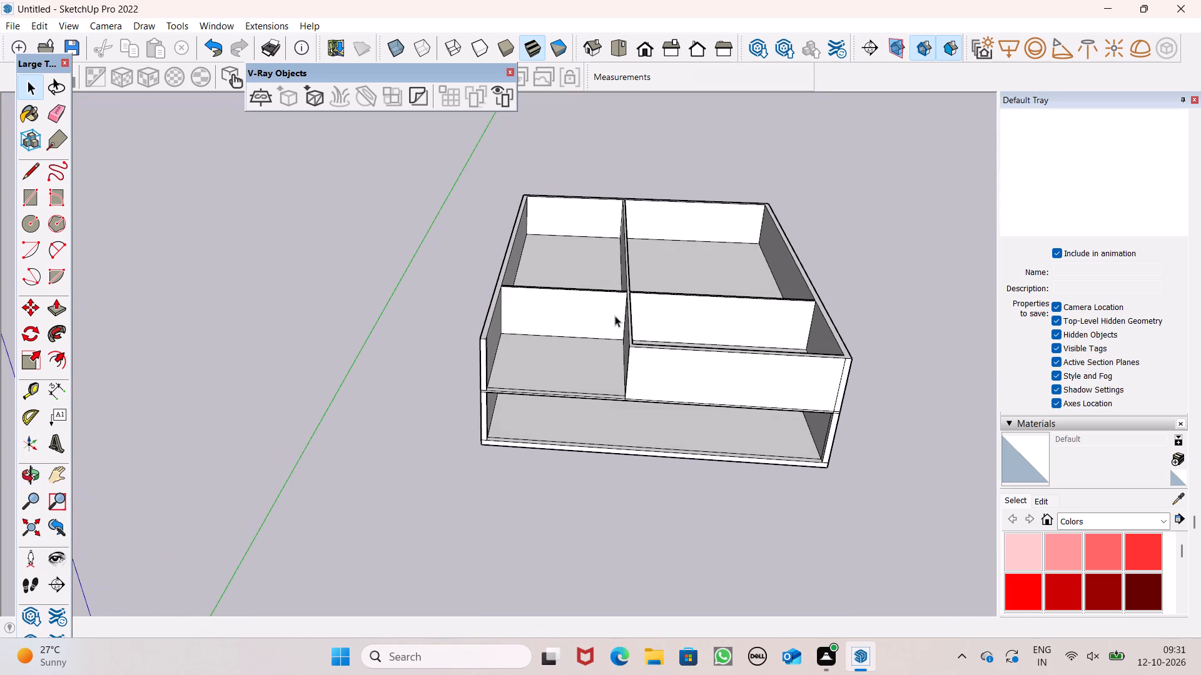
{"action": "scroll", "coordinate": [615, 316], "scroll_direction": "up", "scroll_amount": 8}
{"action": "scroll", "coordinate": [640, 306], "scroll_direction": "down", "scroll_amount": 2}
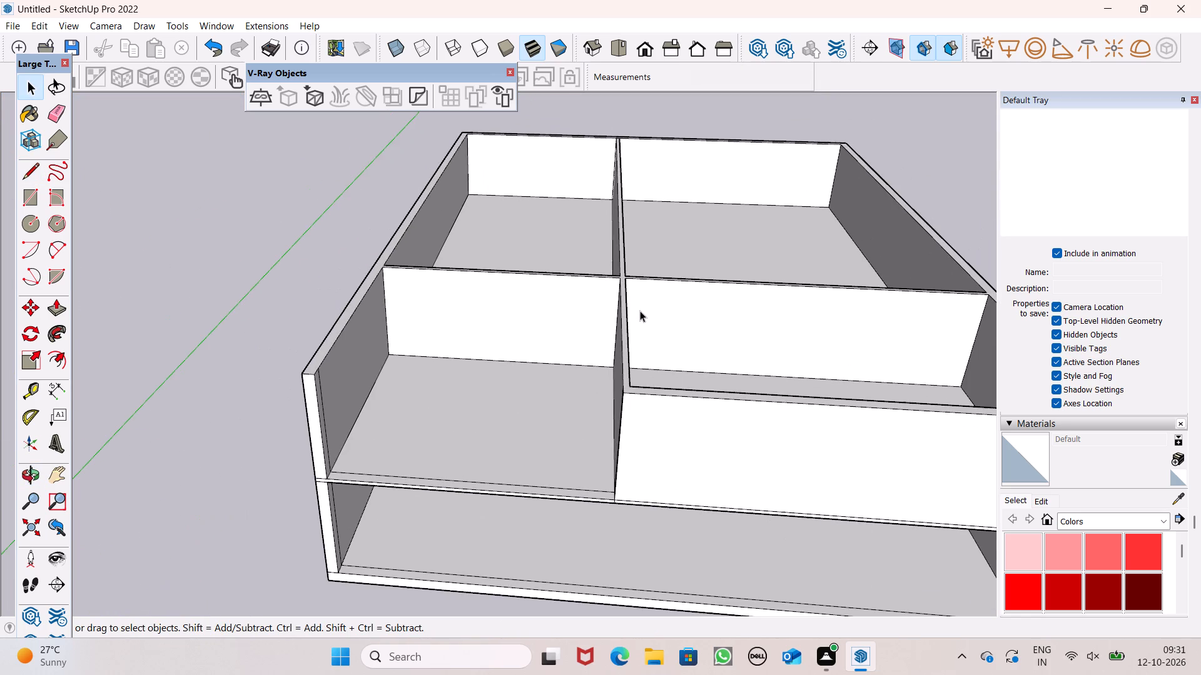
{"action": "middle_click_drag", "start_coordinate": [642, 344], "coordinate": [638, 416]}
{"action": "scroll", "coordinate": [621, 377], "scroll_direction": "down", "scroll_amount": 4}
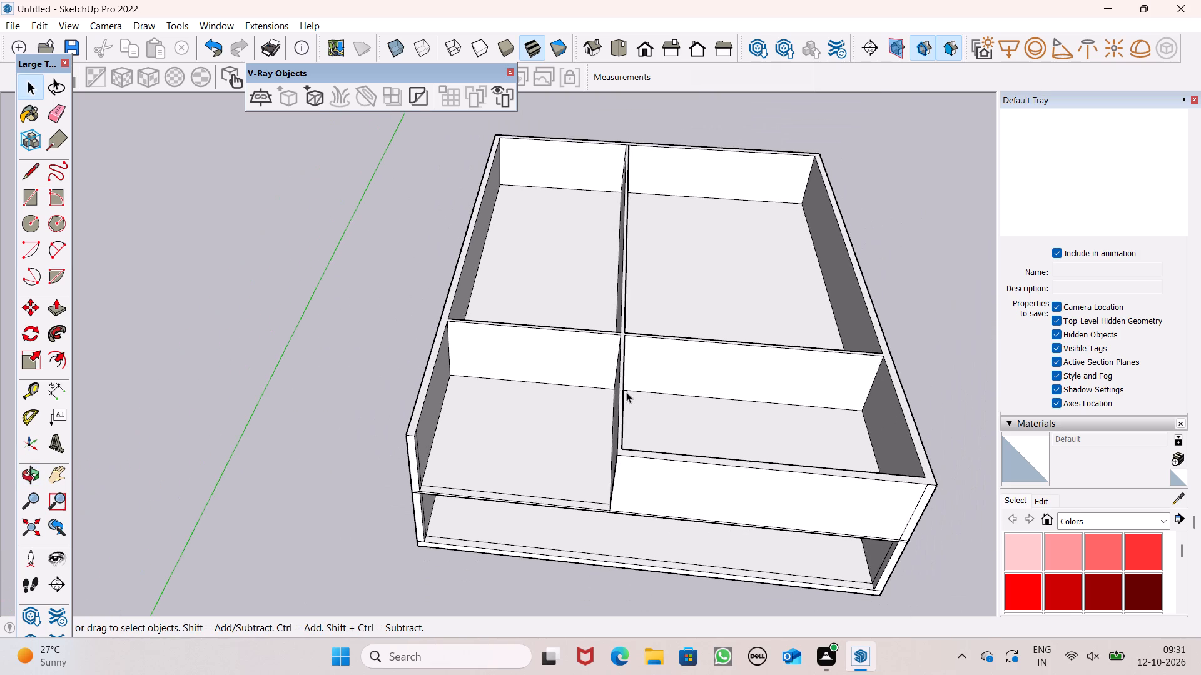
{"action": "middle_click_drag", "start_coordinate": [626, 392], "coordinate": [641, 394]}
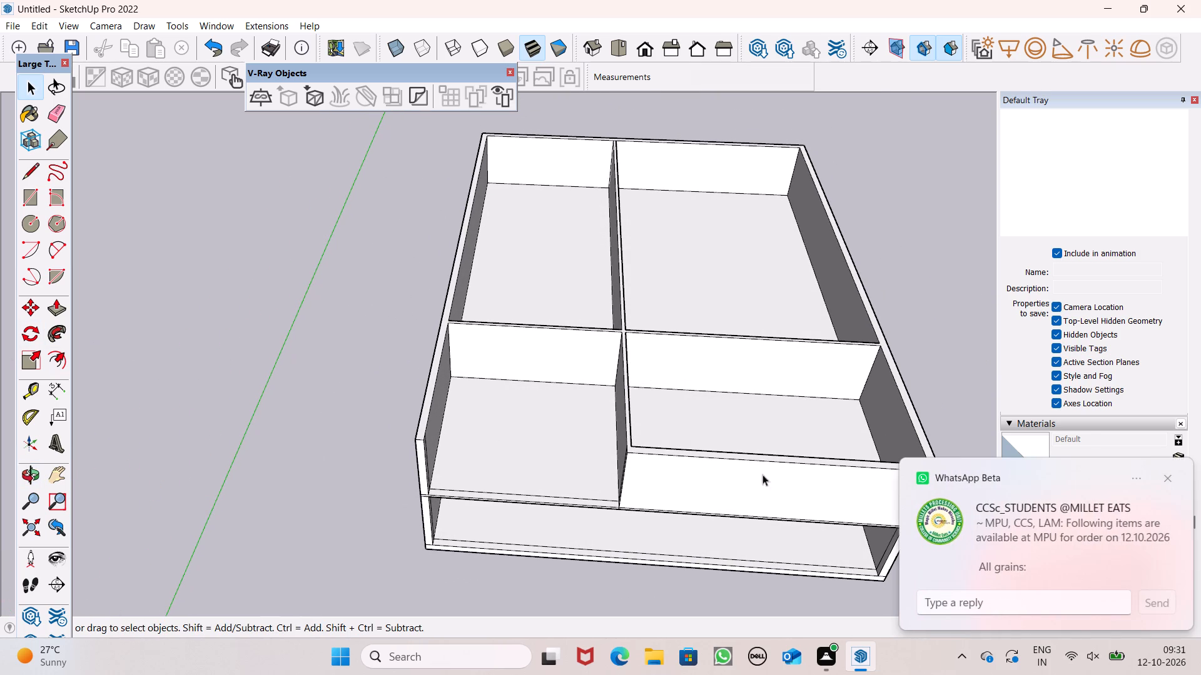
Dismiss the incoming message notification.
{"action": "left_click", "coordinate": [1170, 481]}
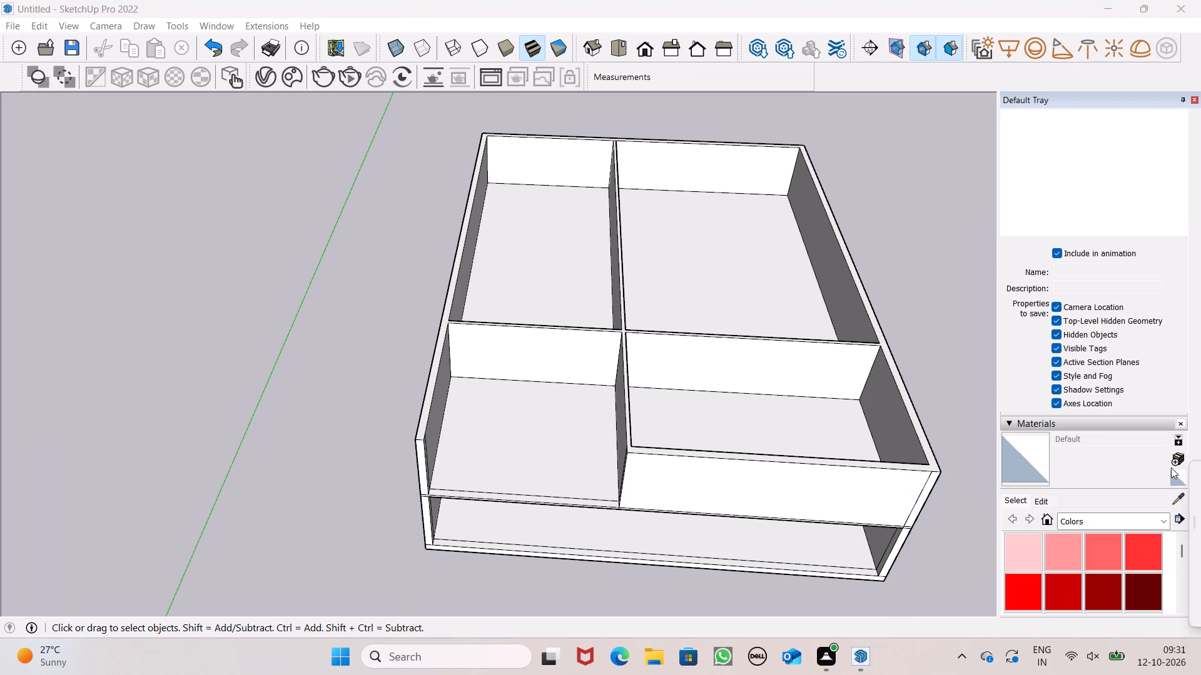
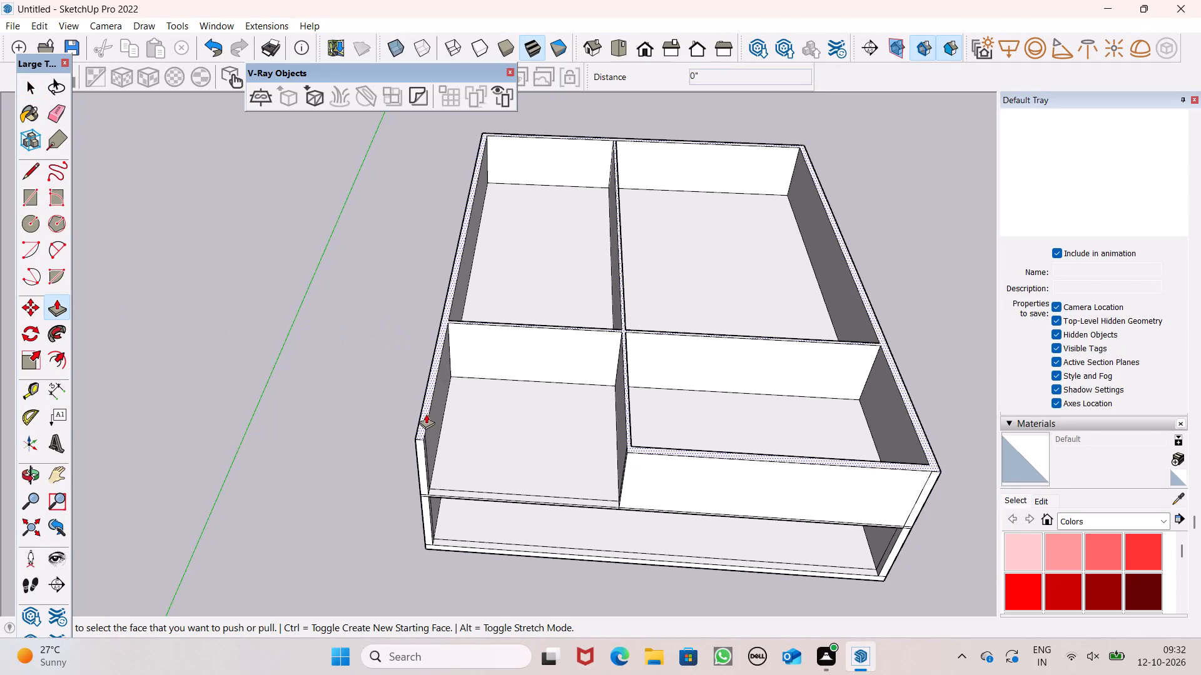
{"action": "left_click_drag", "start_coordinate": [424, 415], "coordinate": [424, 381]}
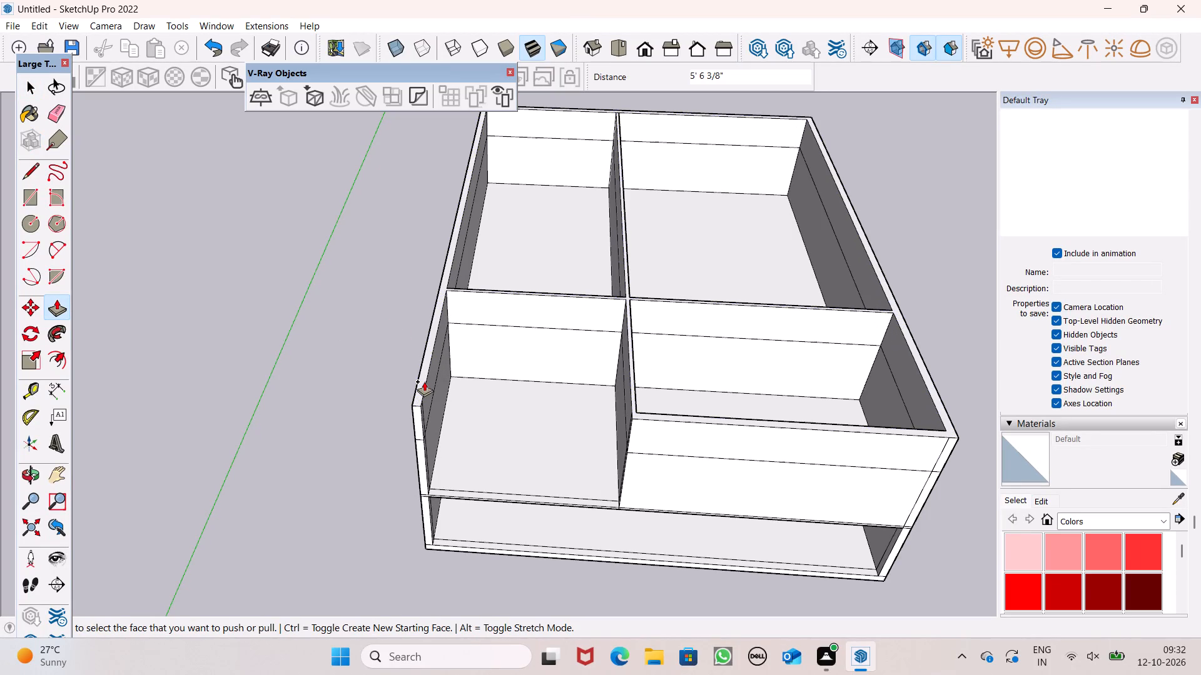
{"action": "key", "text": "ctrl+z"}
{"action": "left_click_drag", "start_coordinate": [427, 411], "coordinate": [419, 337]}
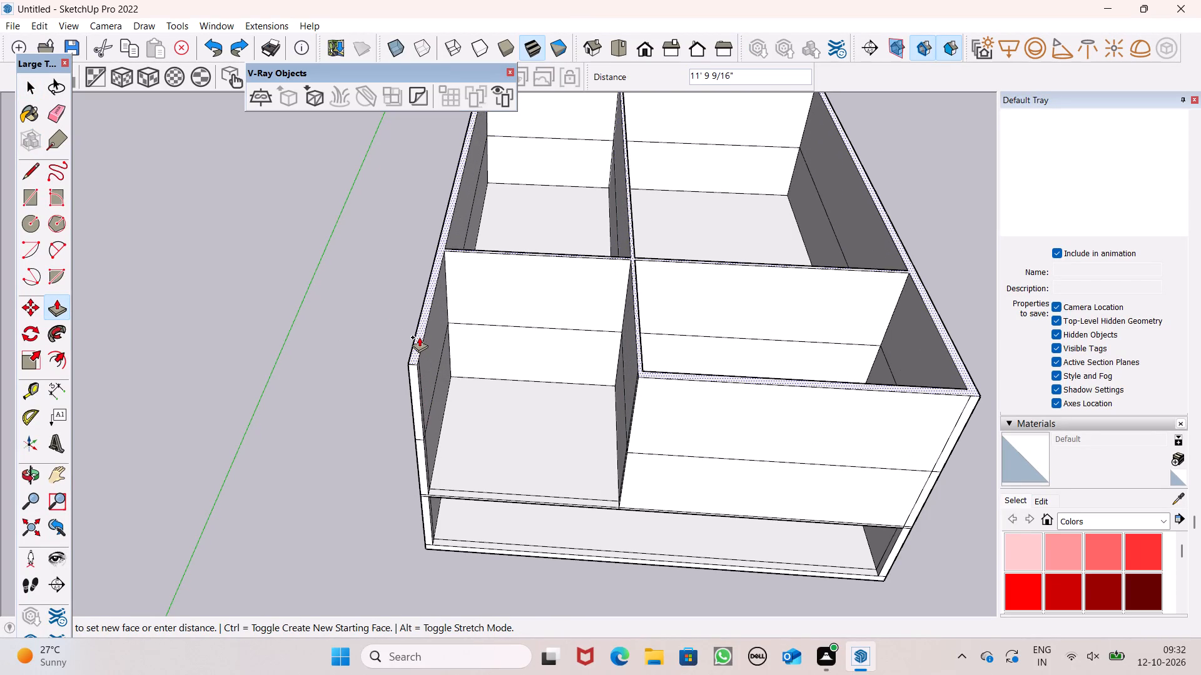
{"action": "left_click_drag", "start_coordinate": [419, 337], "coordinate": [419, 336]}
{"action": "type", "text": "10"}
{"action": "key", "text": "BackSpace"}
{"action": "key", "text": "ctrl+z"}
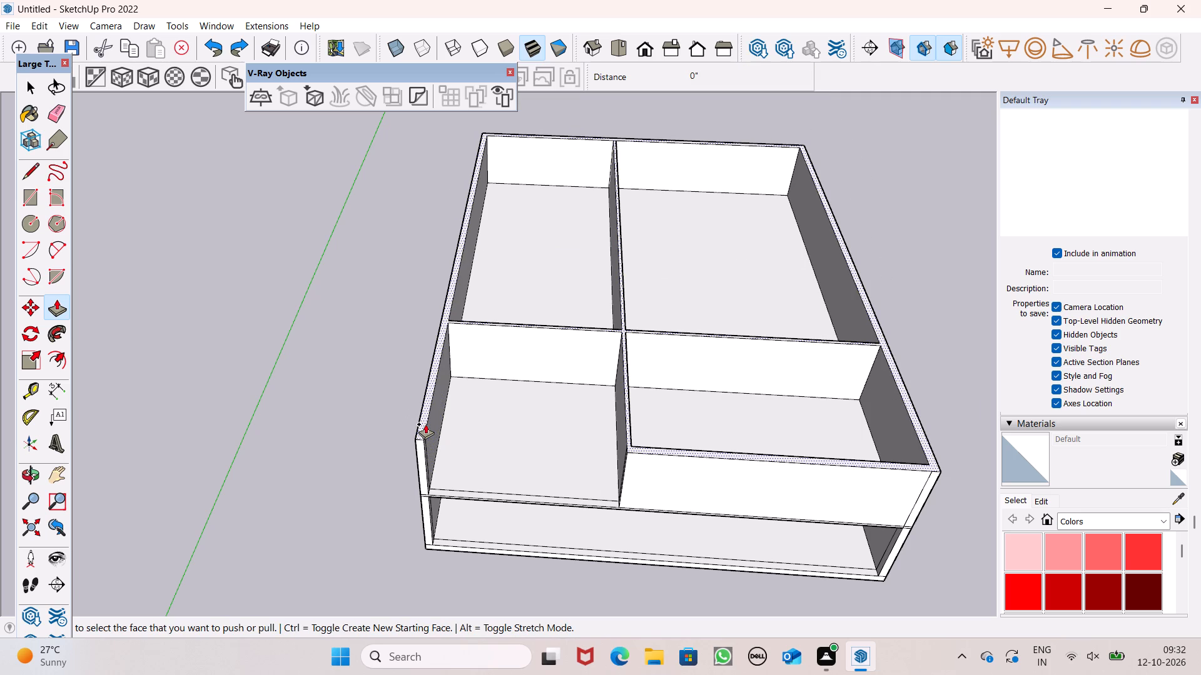
Raise the top faces of all the second-storey walls by 1' with Push/Pull.
{"action": "left_click_drag", "start_coordinate": [420, 426], "coordinate": [417, 406]}
{"action": "type", "text": "1'"}
{"action": "key", "text": "Return"}
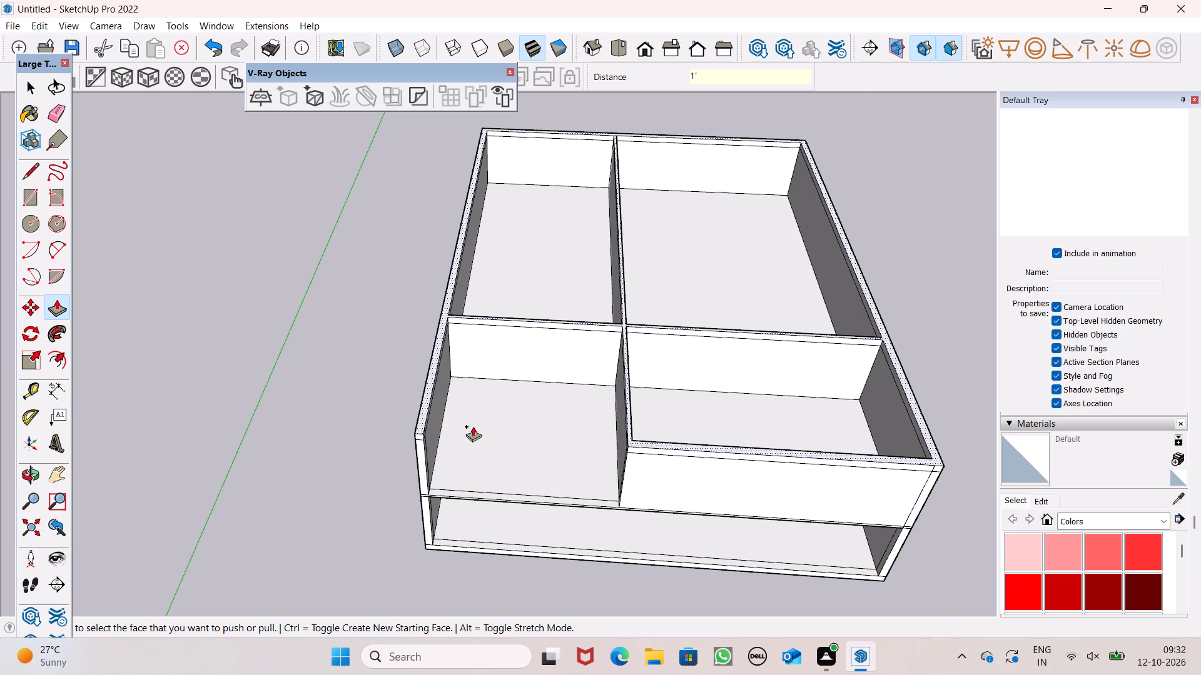
Raise the wall tops by a further 10' to form the third storey's walls.
{"action": "scroll", "coordinate": [472, 427], "scroll_direction": "up", "scroll_amount": 3}
{"action": "scroll", "coordinate": [404, 420], "scroll_direction": "down", "scroll_amount": 1}
{"action": "middle_click_drag", "start_coordinate": [438, 456], "coordinate": [355, 316]}
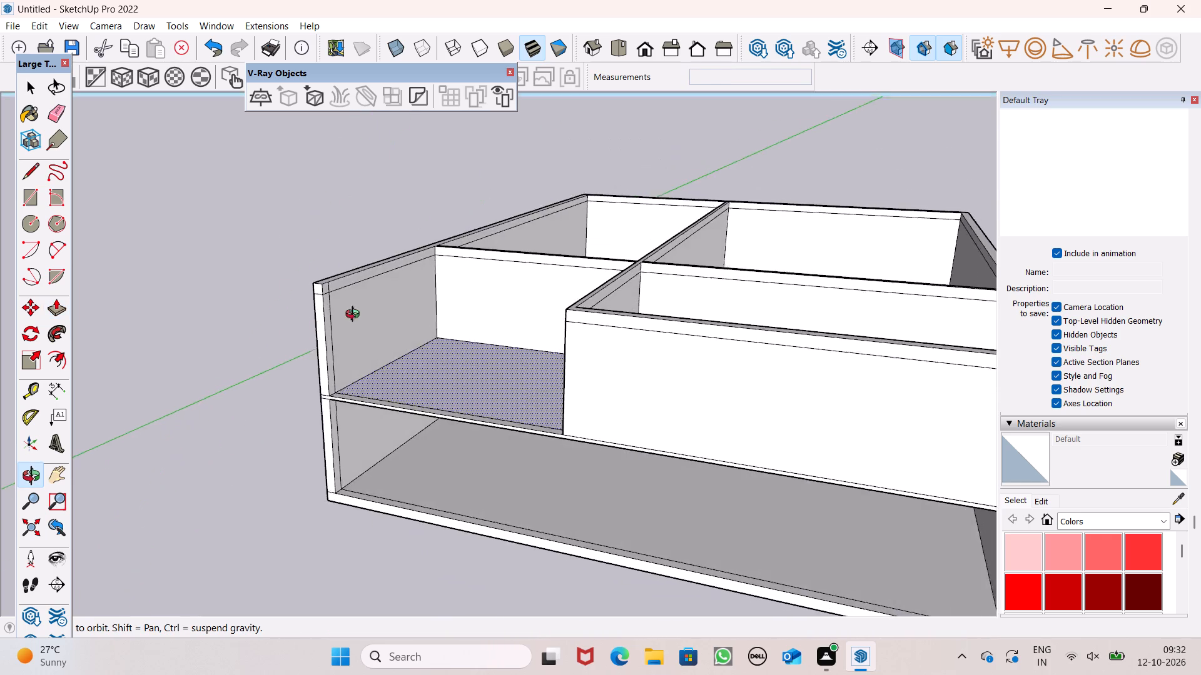
{"action": "middle_click_drag", "start_coordinate": [355, 316], "coordinate": [445, 418]}
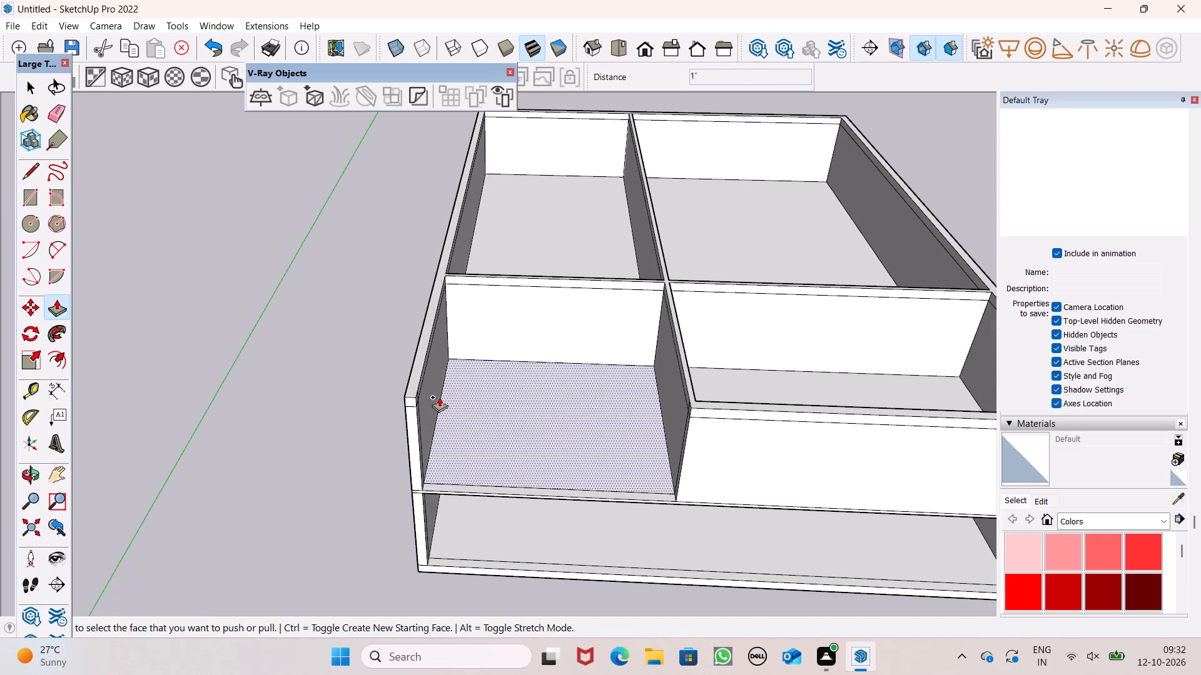
{"action": "scroll", "coordinate": [435, 389], "scroll_direction": "up", "scroll_amount": 2}
{"action": "left_click_drag", "start_coordinate": [407, 387], "coordinate": [407, 321]}
{"action": "type", "text": "10'"}
{"action": "key", "text": "Return"}
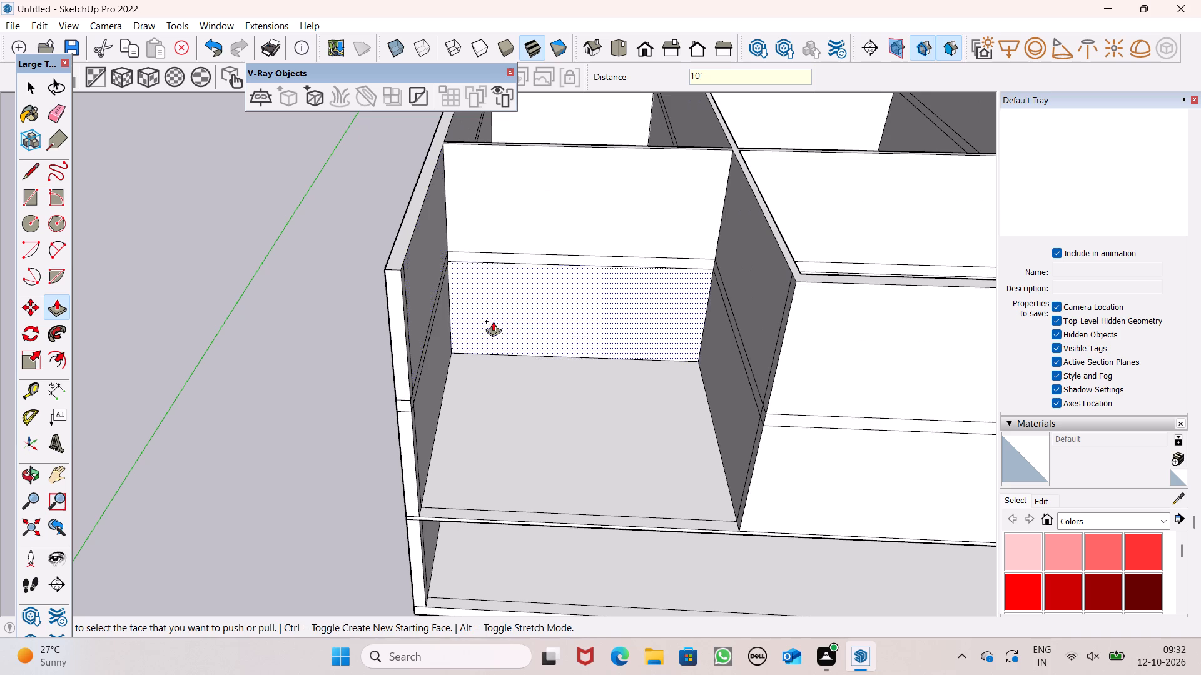
Pull the 1' strip on the open bay's back wall out about 22' to the building's front face as a slab.
{"action": "middle_click_drag", "start_coordinate": [592, 367], "coordinate": [600, 261]}
{"action": "scroll", "coordinate": [487, 281], "scroll_direction": "up", "scroll_amount": 4}
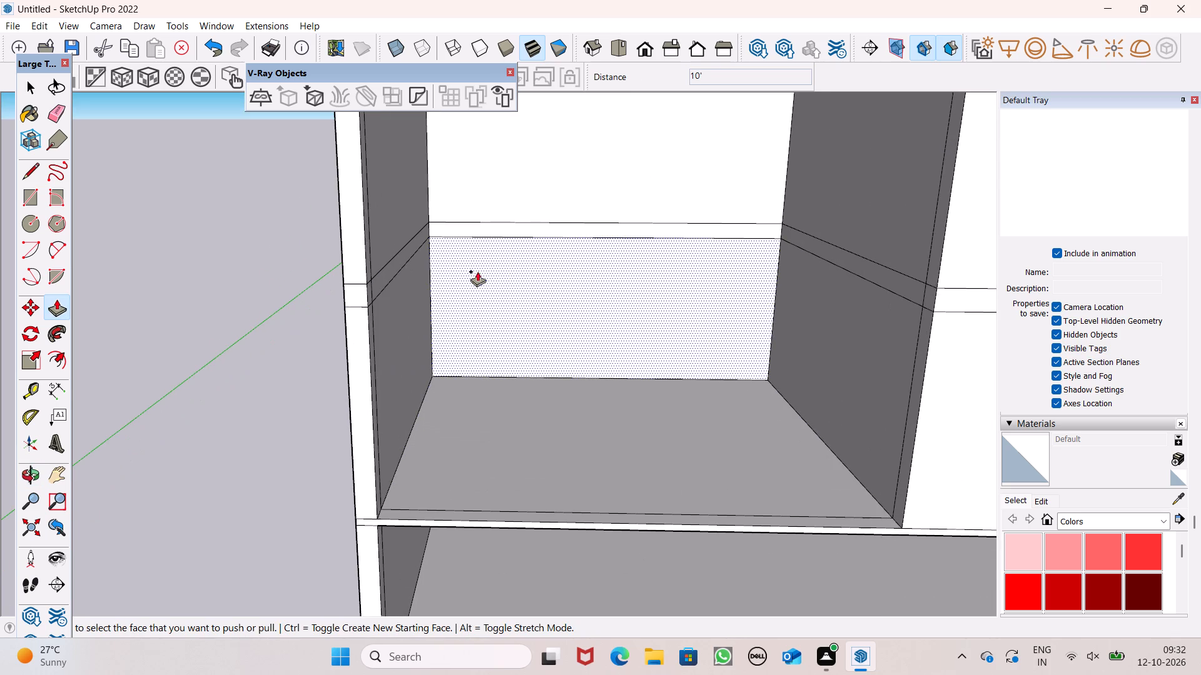
{"action": "left_click_drag", "start_coordinate": [482, 224], "coordinate": [478, 236]}
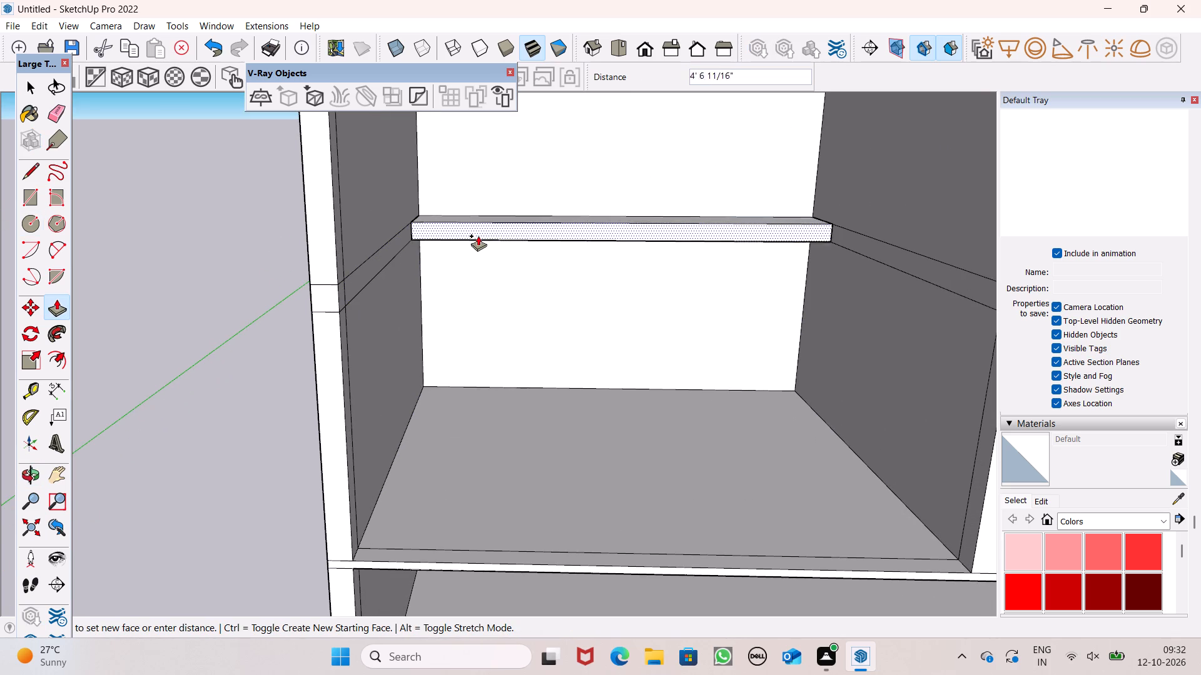
{"action": "left_click_drag", "start_coordinate": [478, 236], "coordinate": [330, 282]}
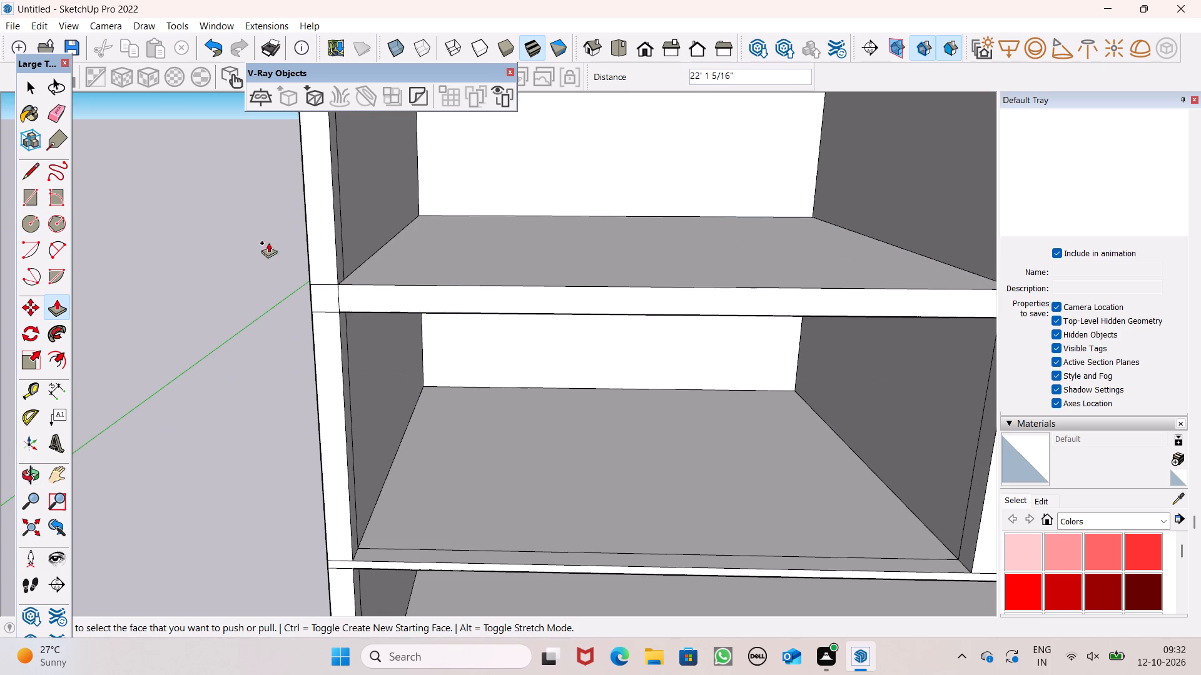
Draw a window rectangle about 6' high and 4' 10" wide on the back wall of the open bay below the new slab.
{"action": "scroll", "coordinate": [236, 256], "scroll_direction": "down", "scroll_amount": 3}
{"action": "middle_click_drag", "start_coordinate": [337, 432], "coordinate": [263, 421]}
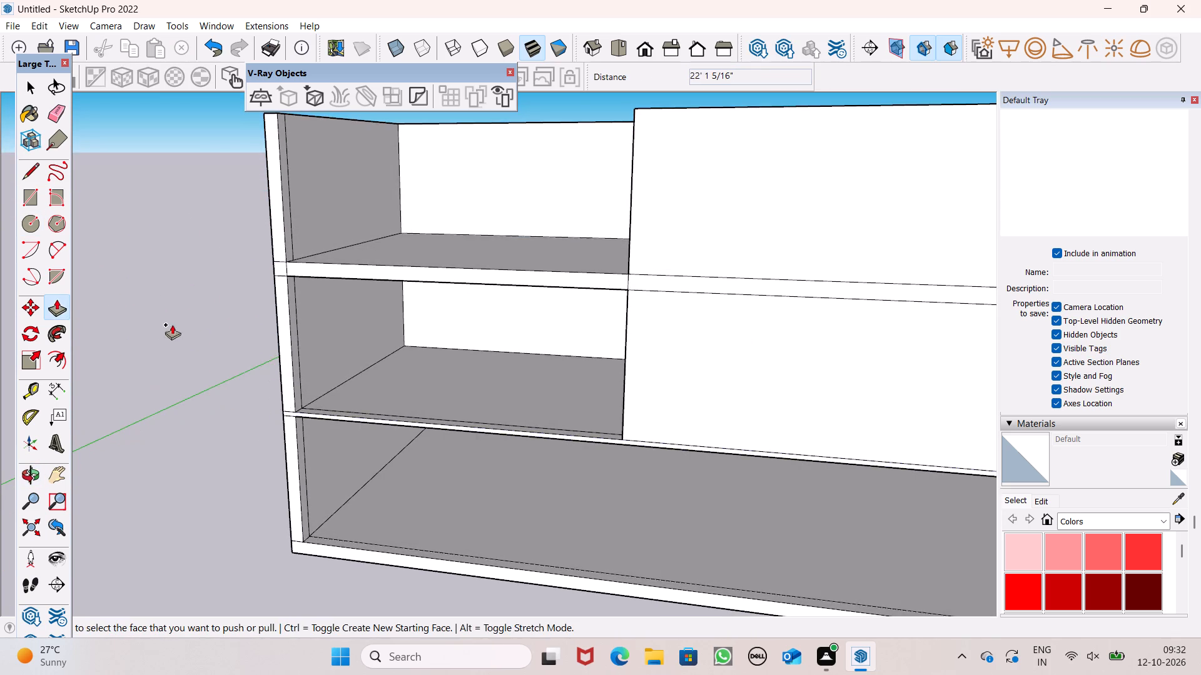
{"action": "scroll", "coordinate": [433, 440], "scroll_direction": "up", "scroll_amount": 2}
{"action": "middle_click_drag", "start_coordinate": [434, 439], "coordinate": [490, 402]}
{"action": "scroll", "coordinate": [534, 346], "scroll_direction": "down", "scroll_amount": 1}
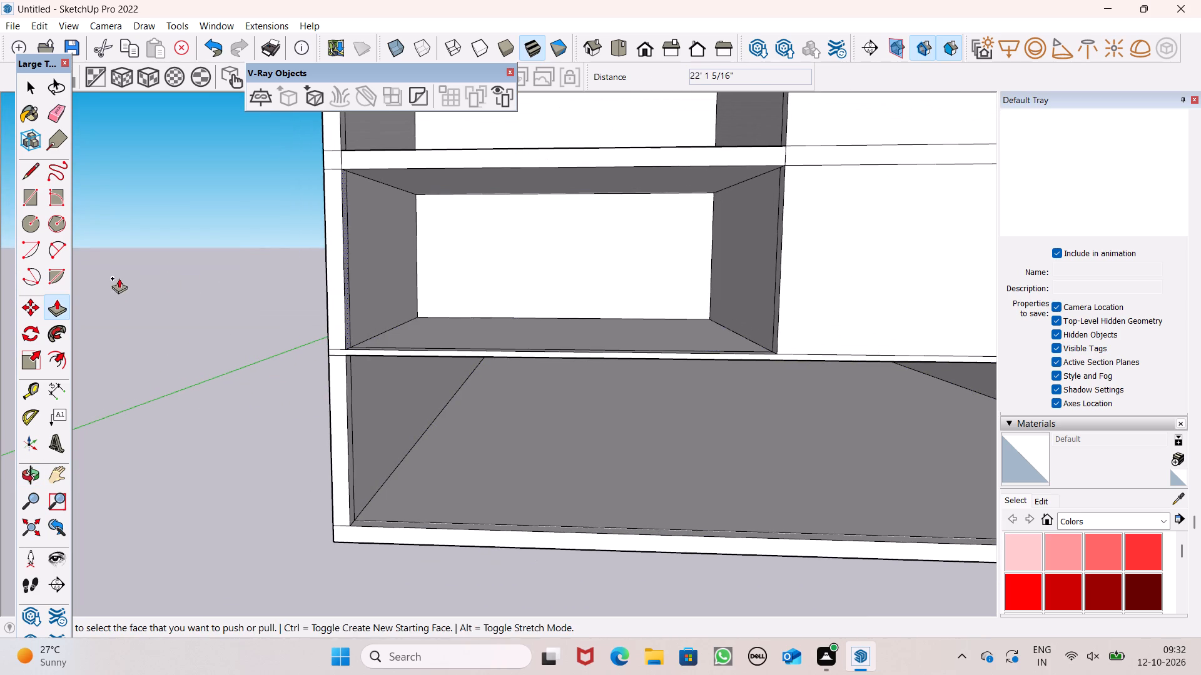
{"action": "left_click", "coordinate": [30, 192]}
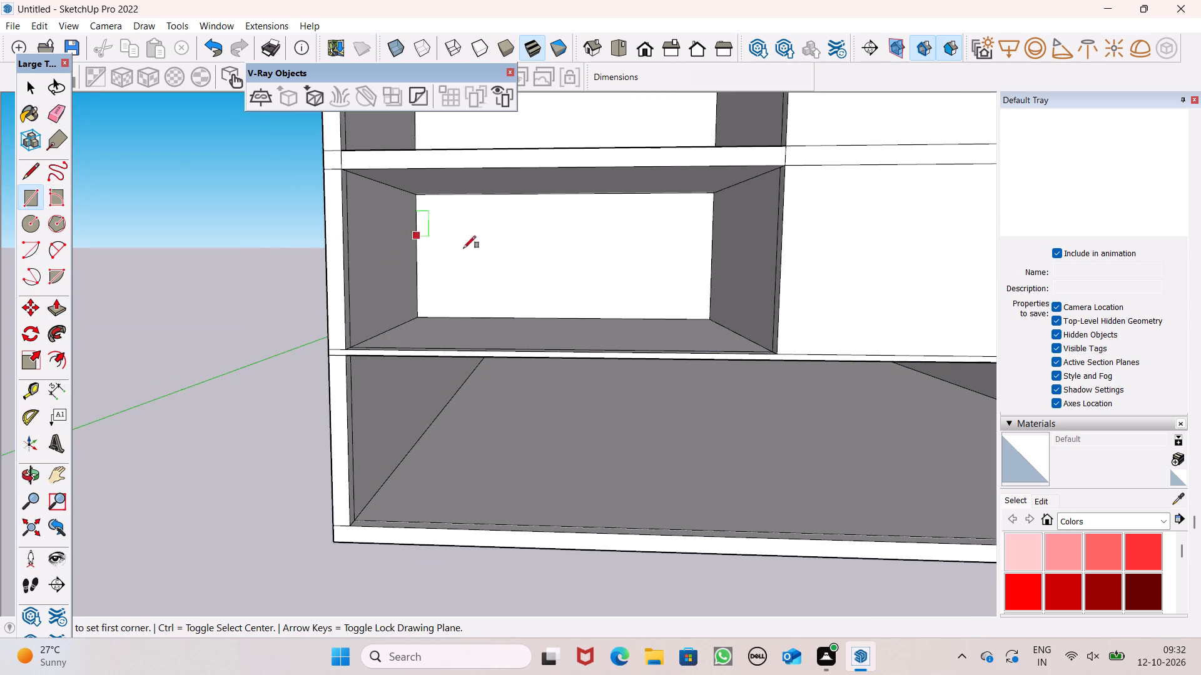
{"action": "scroll", "coordinate": [529, 258], "scroll_direction": "up", "scroll_amount": 6}
{"action": "scroll", "coordinate": [541, 297], "scroll_direction": "down", "scroll_amount": 1}
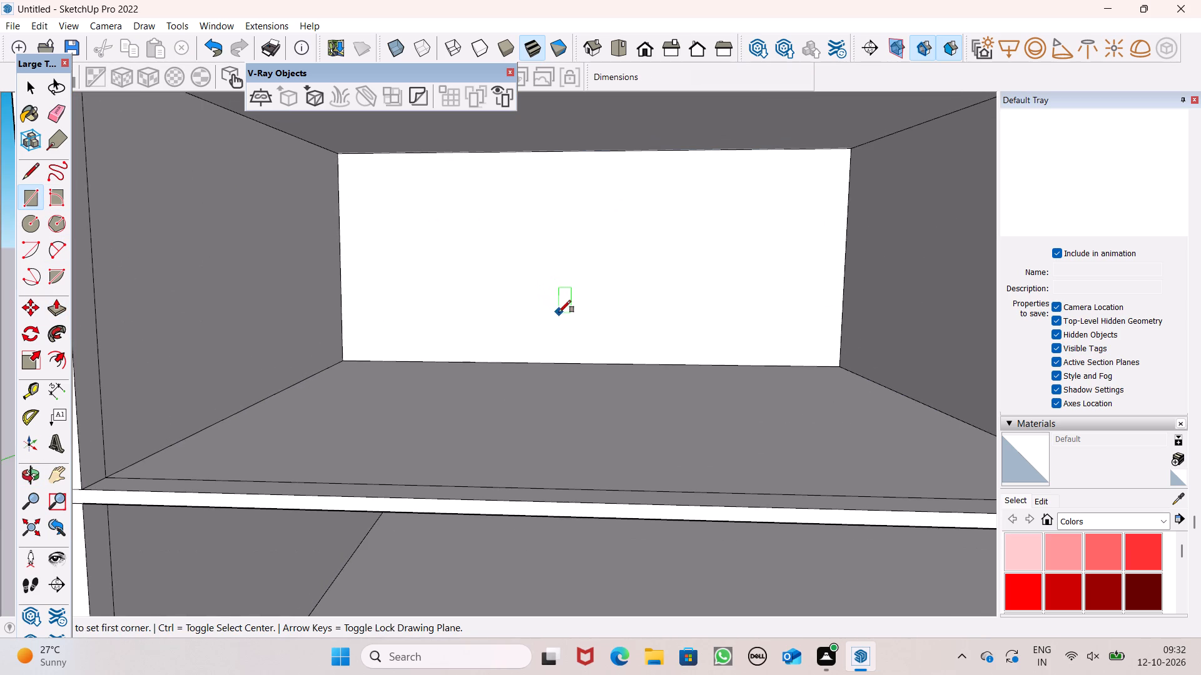
{"action": "scroll", "coordinate": [449, 338], "scroll_direction": "up", "scroll_amount": 3}
{"action": "scroll", "coordinate": [442, 226], "scroll_direction": "down", "scroll_amount": 3}
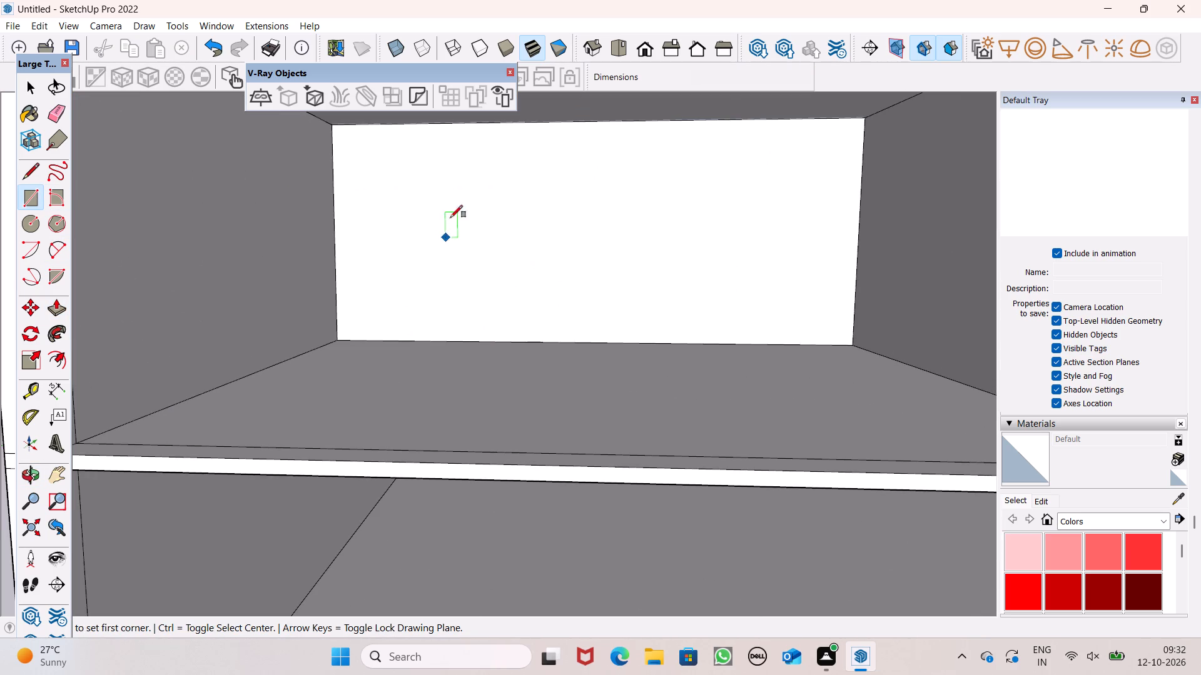
{"action": "left_click", "coordinate": [438, 161]}
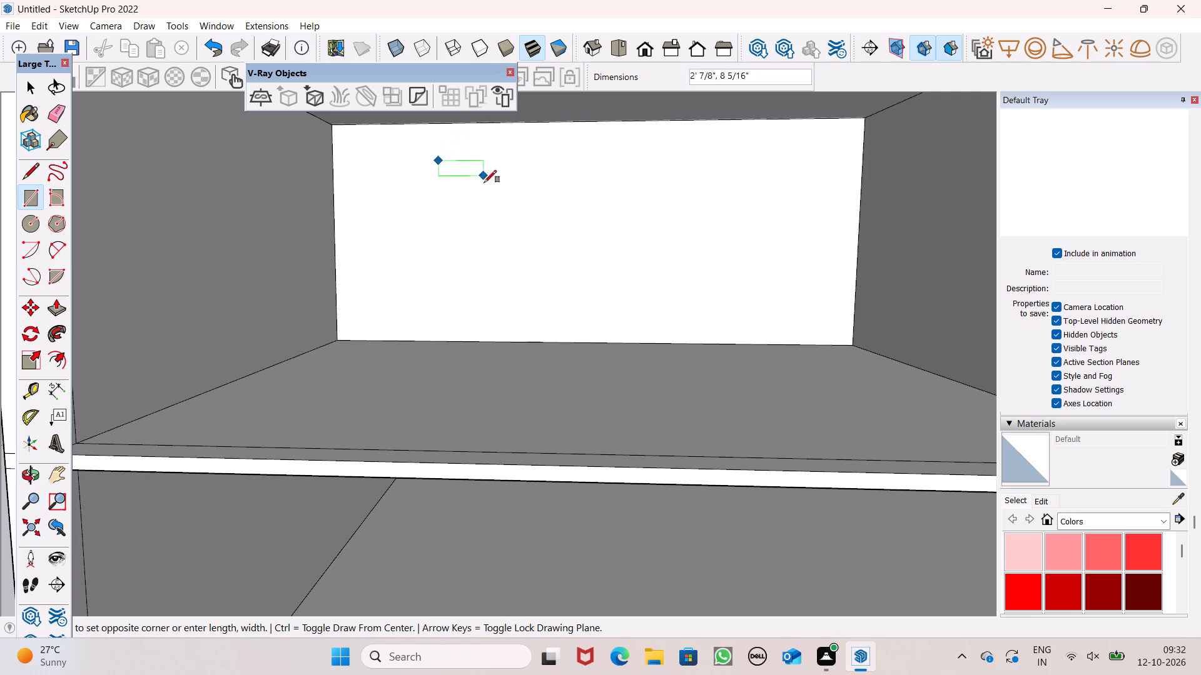
{"action": "left_click", "coordinate": [543, 292]}
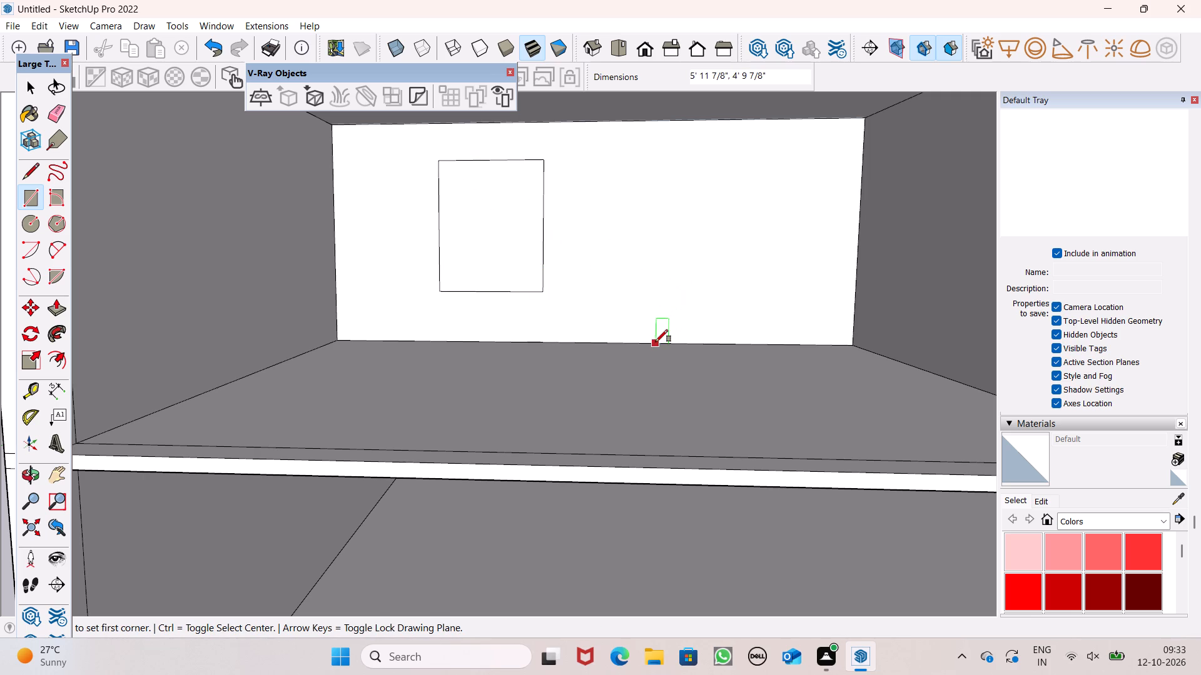
Draw a 4' by 7' door rectangle standing on the floor line of the same back wall, beside the window outline.
{"action": "left_click_drag", "start_coordinate": [656, 342], "coordinate": [652, 329]}
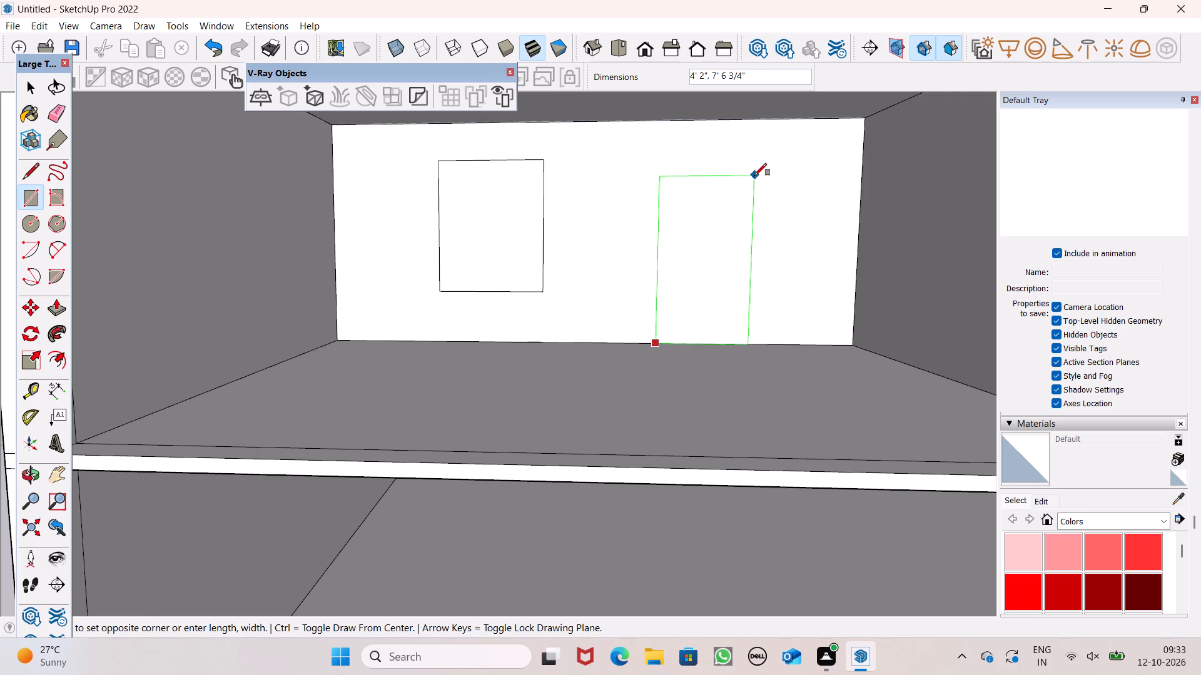
{"action": "type", "text": "4',7'"}
{"action": "key", "text": "Return"}
{"action": "key", "text": "space"}
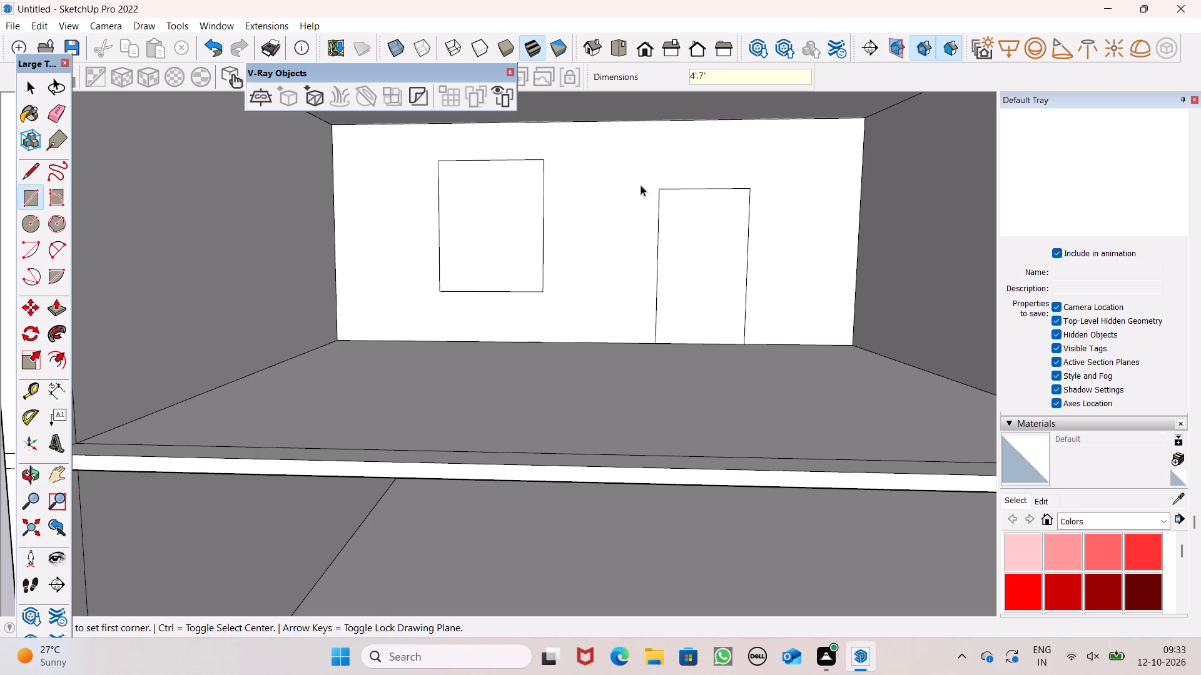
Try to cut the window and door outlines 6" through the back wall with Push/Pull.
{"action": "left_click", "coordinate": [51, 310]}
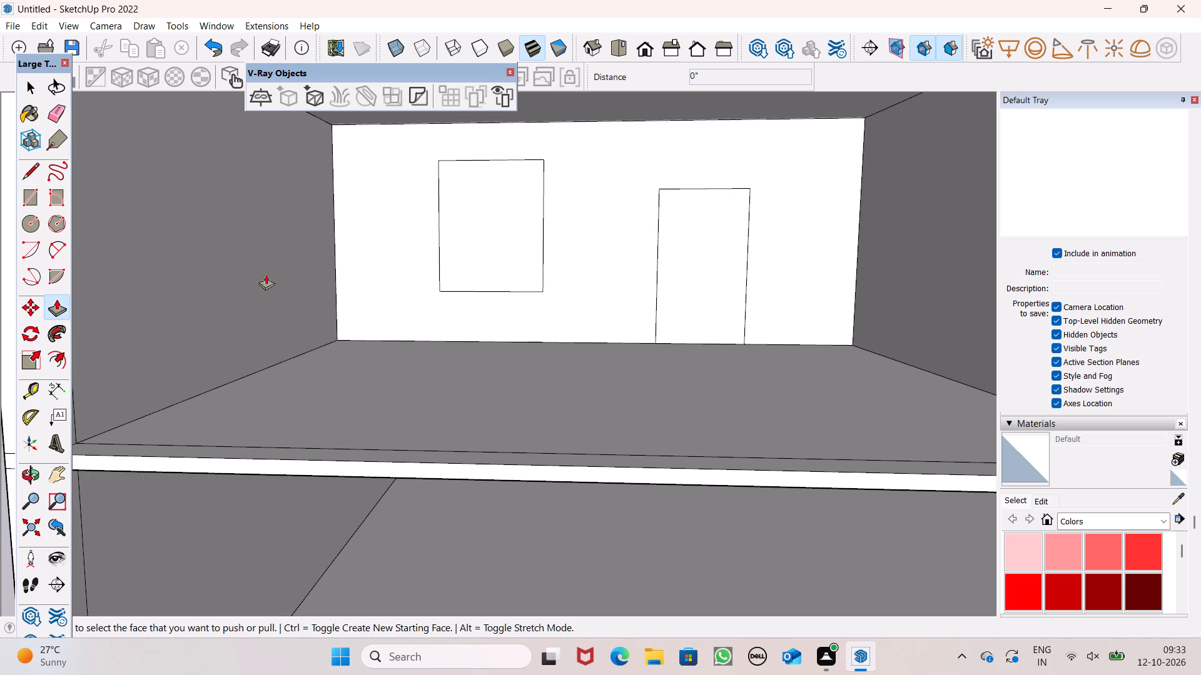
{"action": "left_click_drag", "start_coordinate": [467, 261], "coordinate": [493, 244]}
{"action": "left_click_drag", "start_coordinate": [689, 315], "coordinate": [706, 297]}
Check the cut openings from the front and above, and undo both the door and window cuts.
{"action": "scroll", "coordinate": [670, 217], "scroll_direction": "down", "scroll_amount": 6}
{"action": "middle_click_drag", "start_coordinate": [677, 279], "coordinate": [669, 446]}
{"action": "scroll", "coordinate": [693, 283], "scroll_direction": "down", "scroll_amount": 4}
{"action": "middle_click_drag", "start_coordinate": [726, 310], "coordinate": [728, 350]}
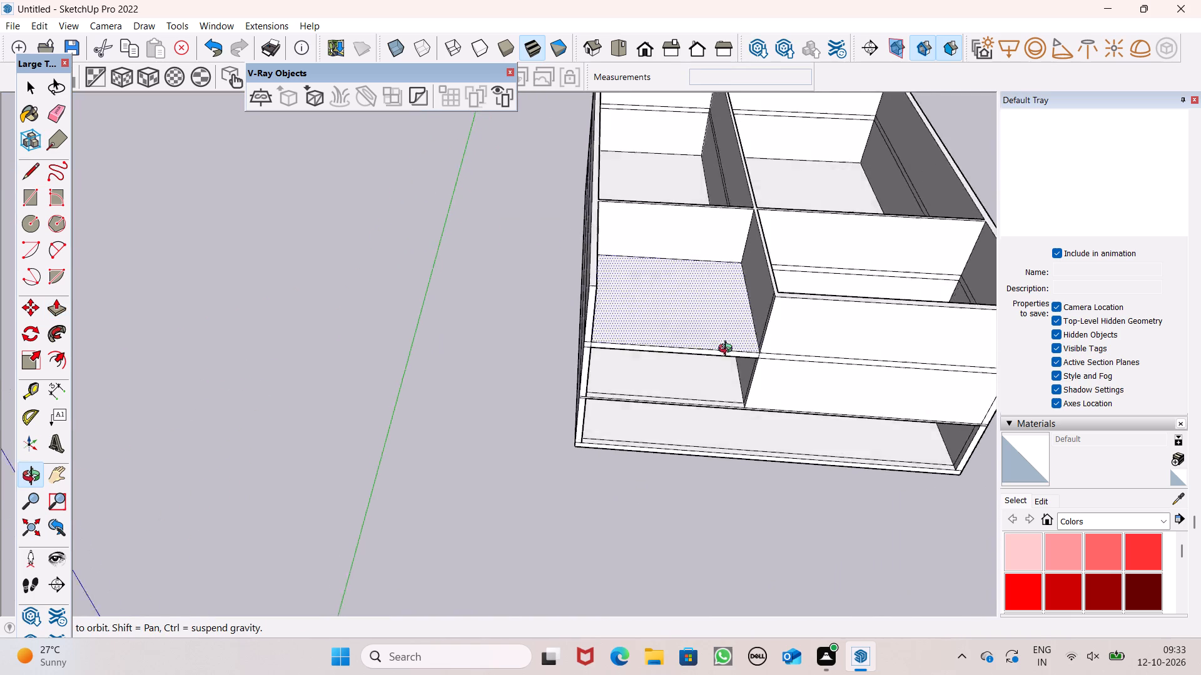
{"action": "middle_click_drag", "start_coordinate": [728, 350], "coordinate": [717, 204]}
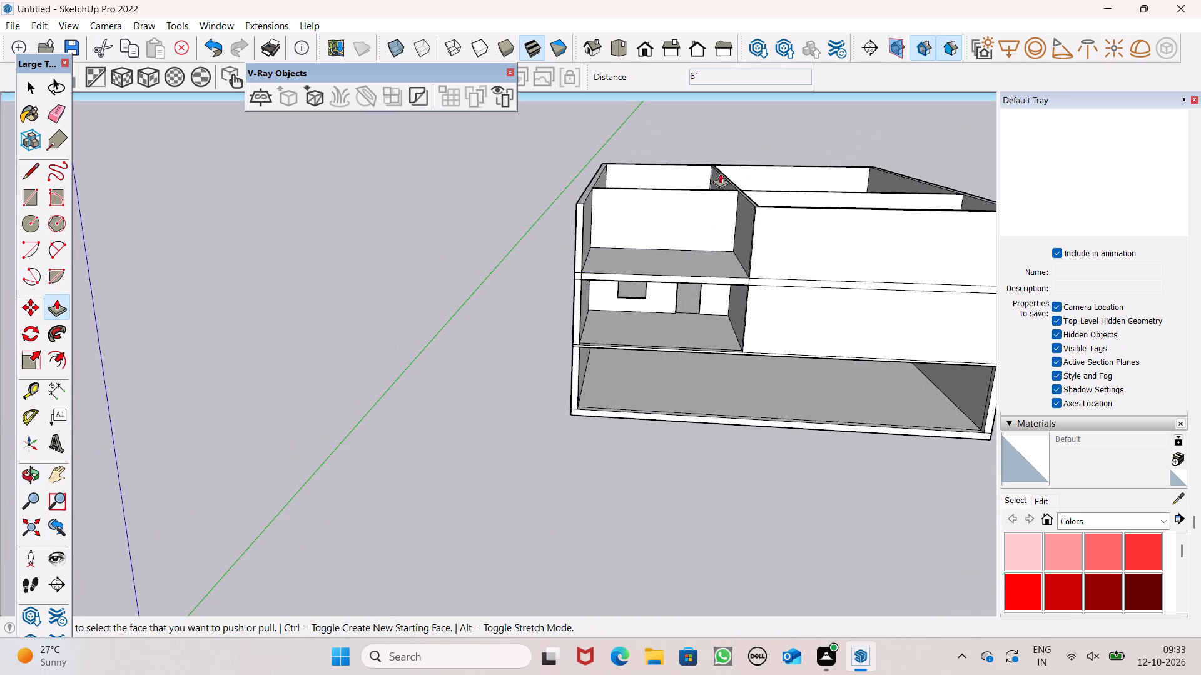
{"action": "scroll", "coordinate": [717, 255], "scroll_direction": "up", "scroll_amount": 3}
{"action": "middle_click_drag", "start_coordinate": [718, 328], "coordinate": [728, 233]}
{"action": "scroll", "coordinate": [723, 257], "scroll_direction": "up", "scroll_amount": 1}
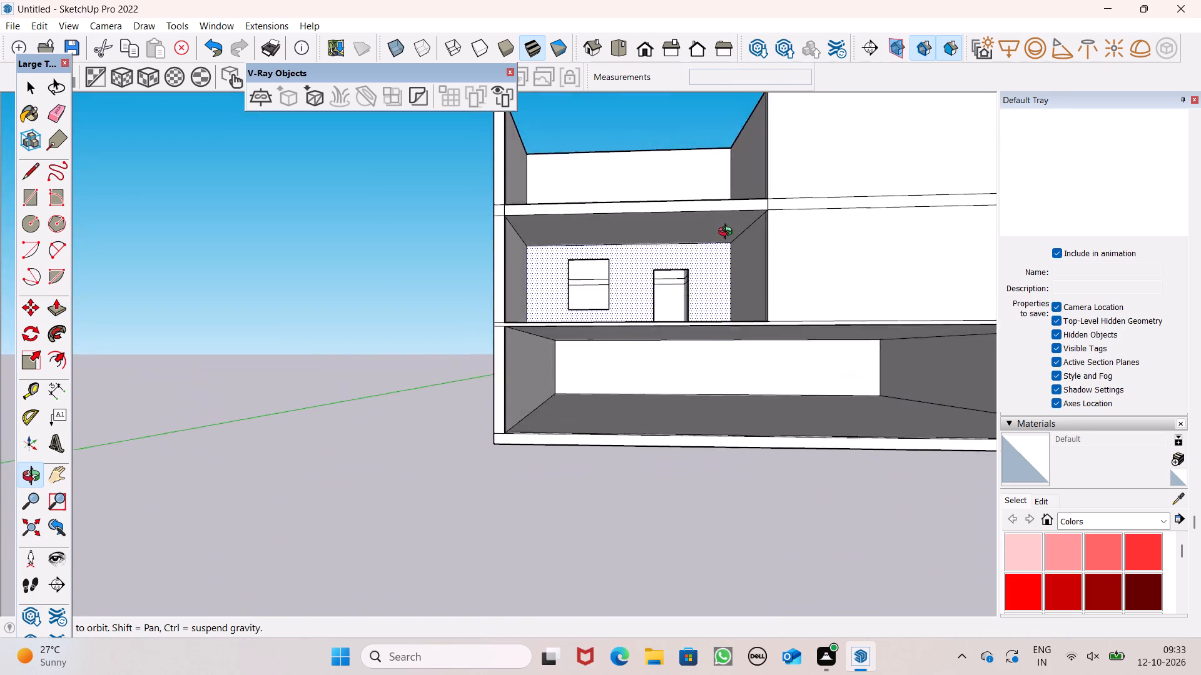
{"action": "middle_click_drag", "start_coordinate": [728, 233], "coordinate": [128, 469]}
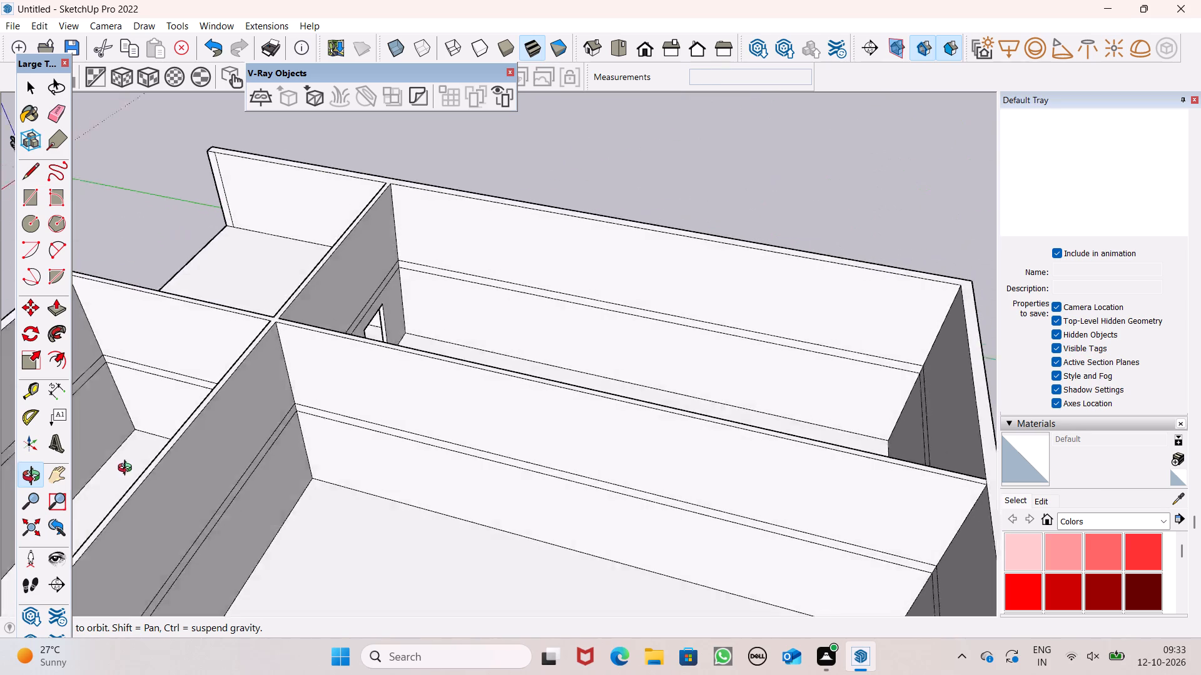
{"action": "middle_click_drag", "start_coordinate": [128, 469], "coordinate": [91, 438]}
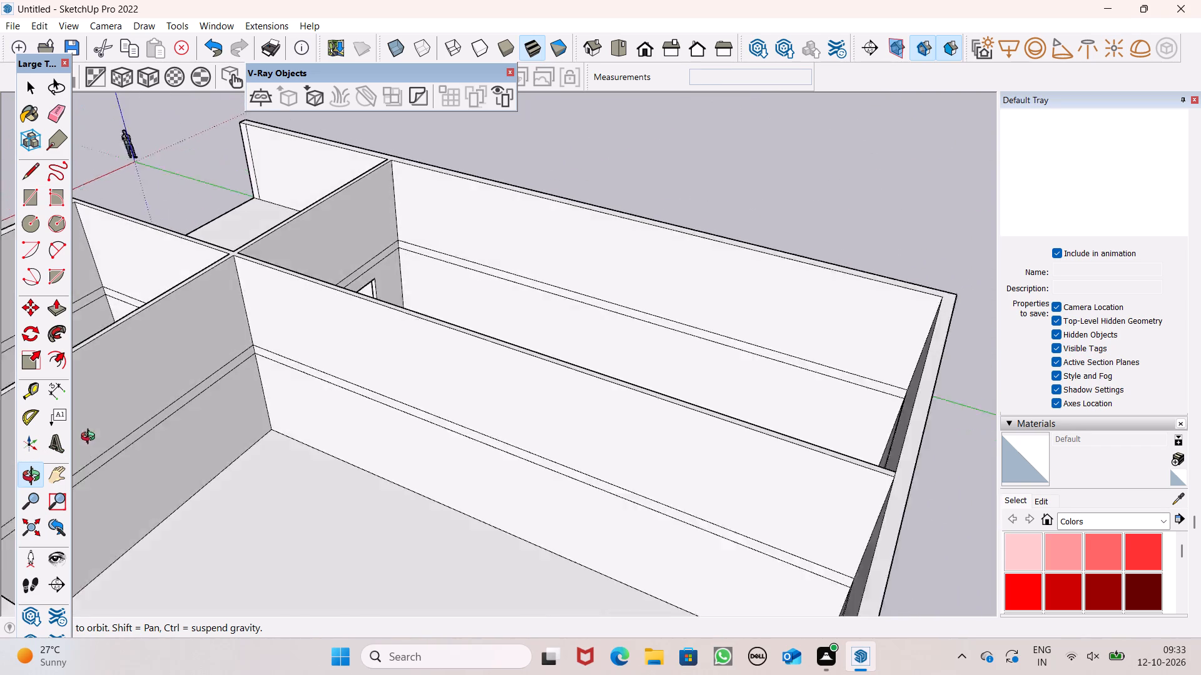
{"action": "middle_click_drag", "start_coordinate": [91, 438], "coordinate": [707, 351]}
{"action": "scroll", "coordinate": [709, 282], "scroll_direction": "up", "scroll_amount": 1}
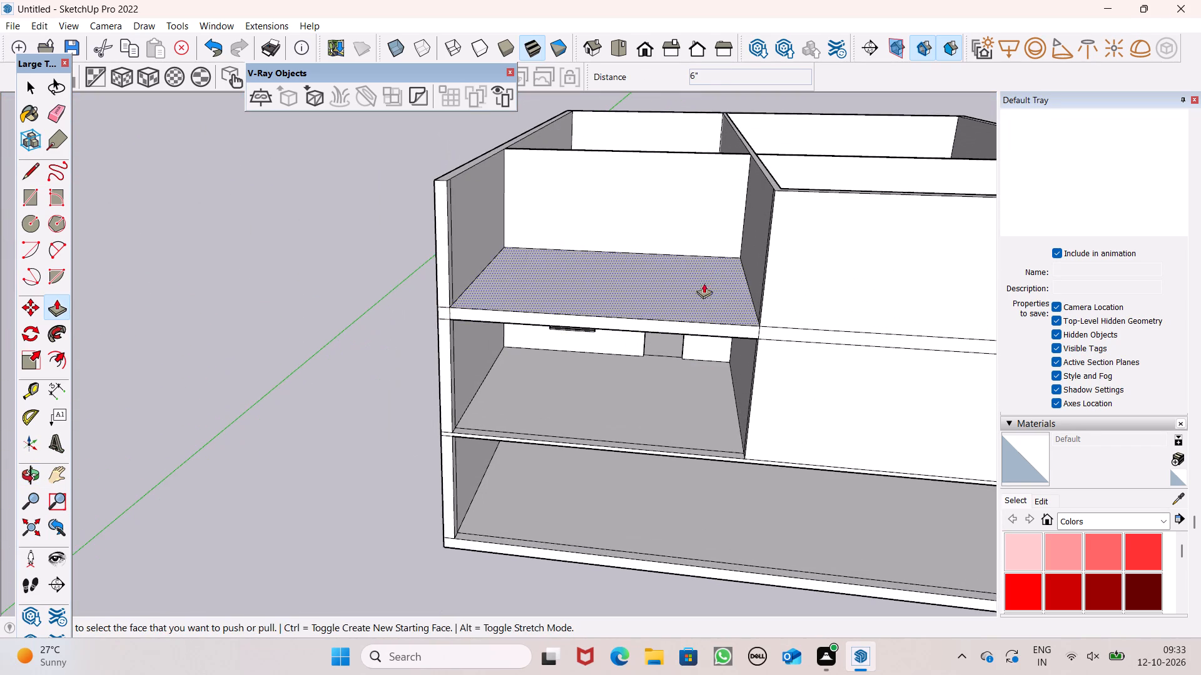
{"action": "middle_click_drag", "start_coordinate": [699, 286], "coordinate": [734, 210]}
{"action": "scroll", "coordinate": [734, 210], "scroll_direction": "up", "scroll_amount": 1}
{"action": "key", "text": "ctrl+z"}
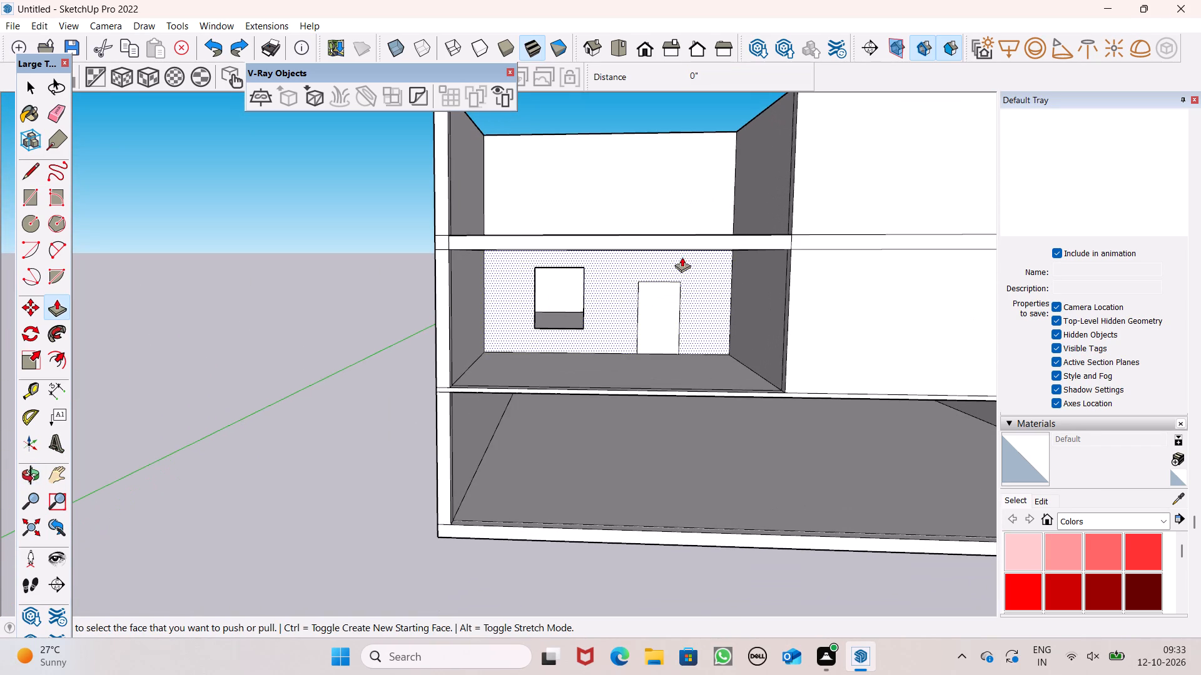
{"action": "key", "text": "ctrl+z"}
Copy the window outline about 10' 6" straight up onto the back wall of the open bay above.
{"action": "key", "text": "space"}
{"action": "double_click", "coordinate": [560, 306]}
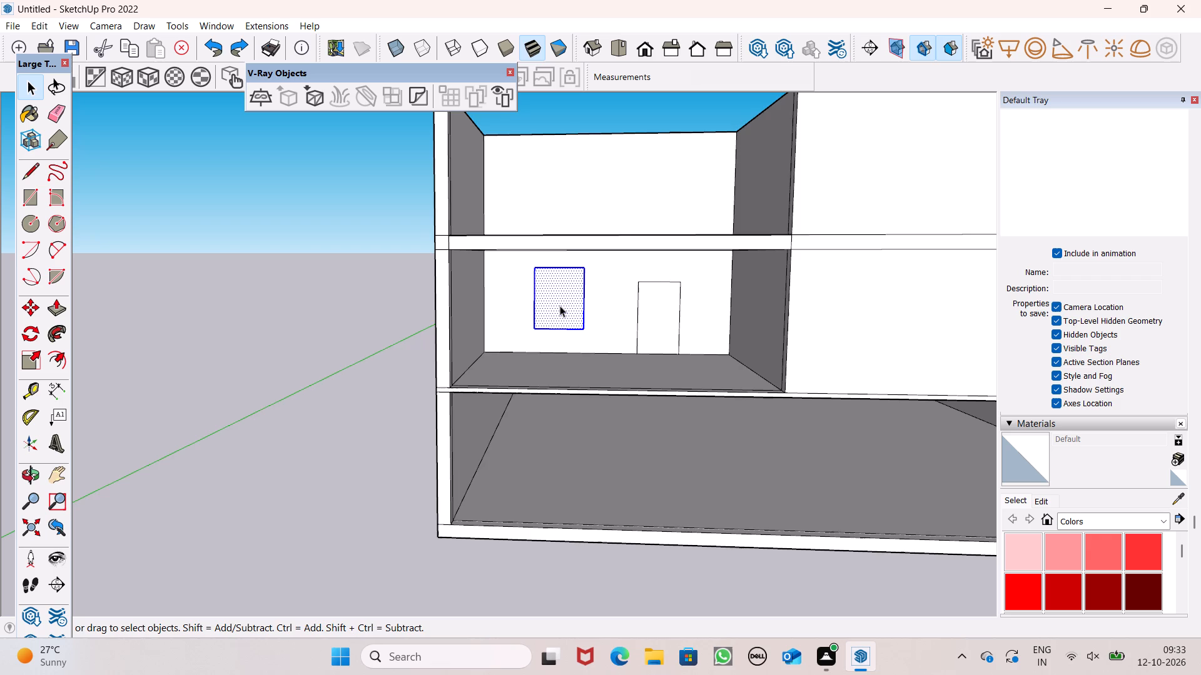
{"action": "scroll", "coordinate": [560, 306], "scroll_direction": "down", "scroll_amount": 3}
{"action": "key", "text": "m"}
{"action": "key", "text": "Return"}
{"action": "left_click_drag", "start_coordinate": [560, 306], "coordinate": [559, 293], "text": "ctrl"}
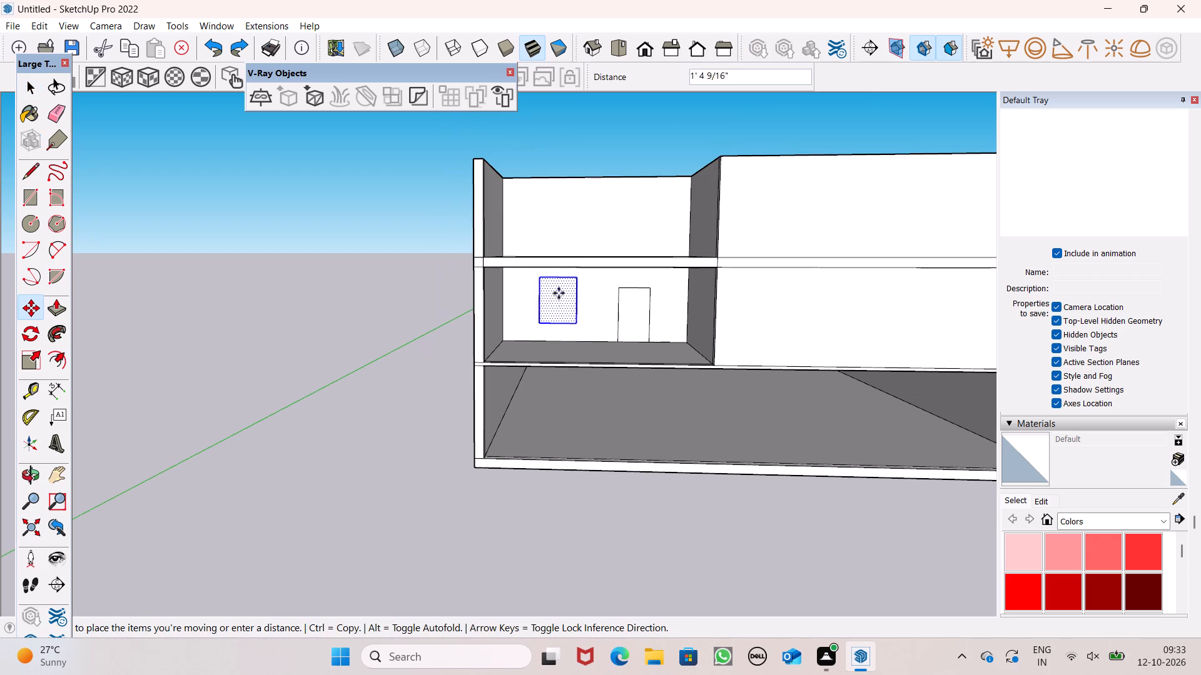
{"action": "left_click_drag", "start_coordinate": [559, 293], "coordinate": [552, 221], "text": "ctrl"}
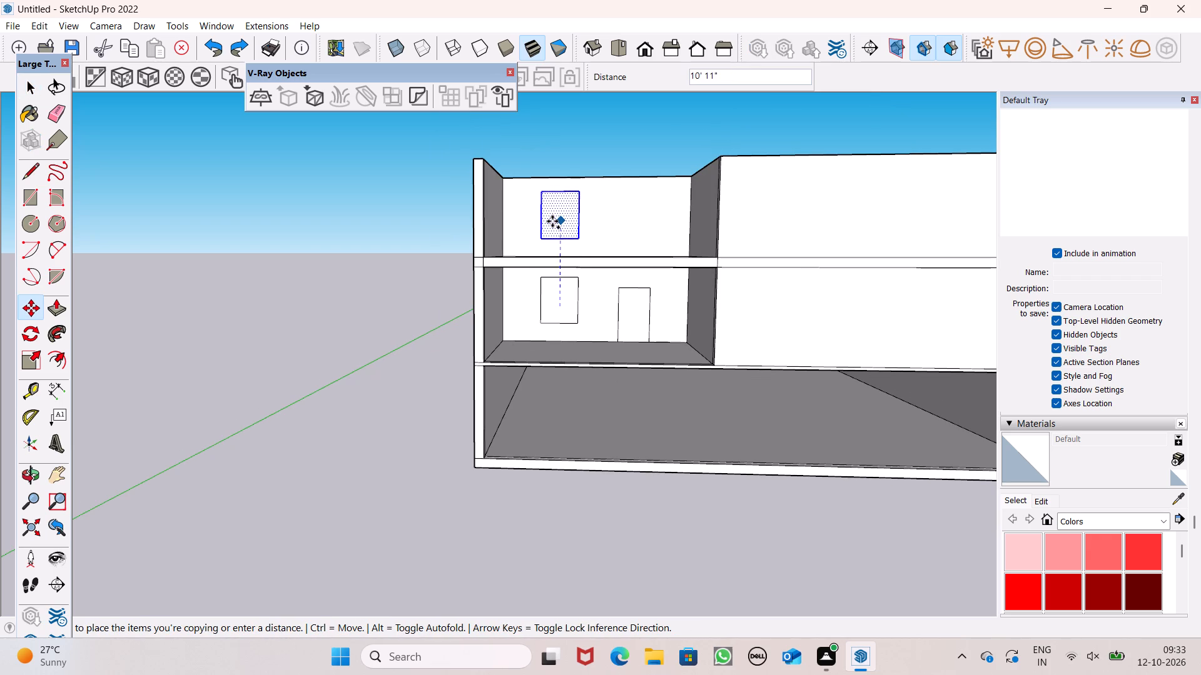
{"action": "left_click_drag", "start_coordinate": [552, 221], "coordinate": [552, 224], "text": "ctrl"}
{"action": "key", "text": "space"}
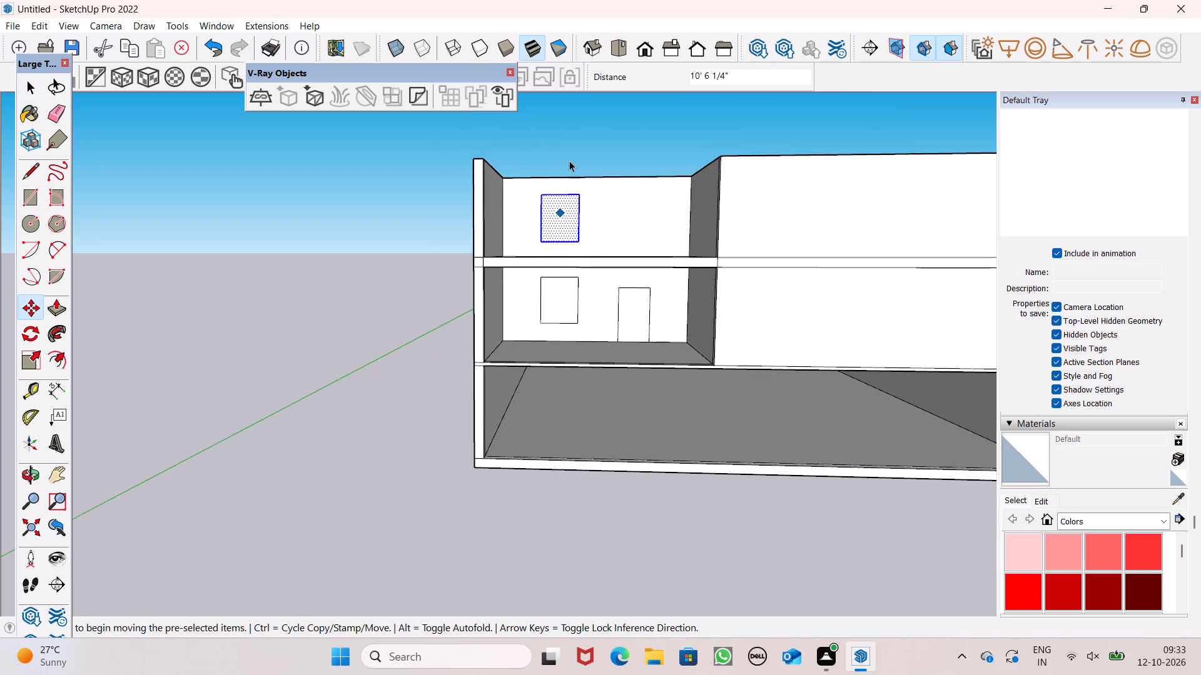
{"action": "left_click", "coordinate": [570, 156]}
Copy the door outline straight up onto the upper bay's back wall, with its base on the floor line.
{"action": "double_click", "coordinate": [642, 320]}
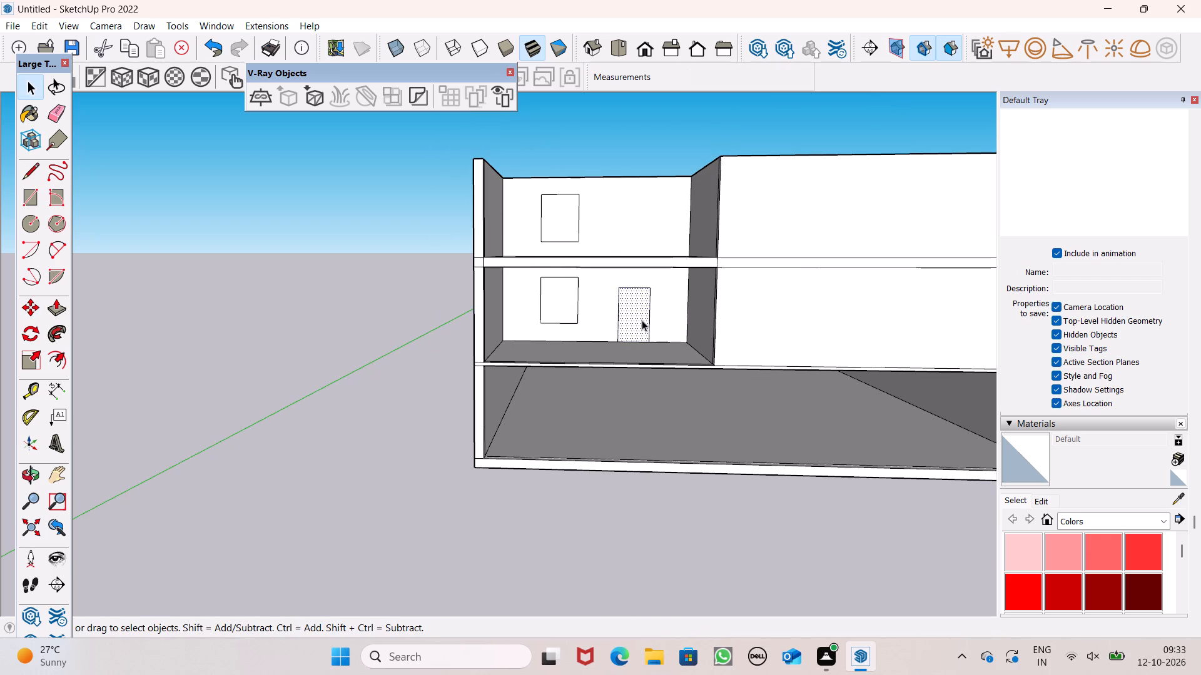
{"action": "key", "text": "m"}
{"action": "key", "text": "Return"}
{"action": "left_click_drag", "start_coordinate": [631, 319], "coordinate": [629, 231], "text": "ctrl"}
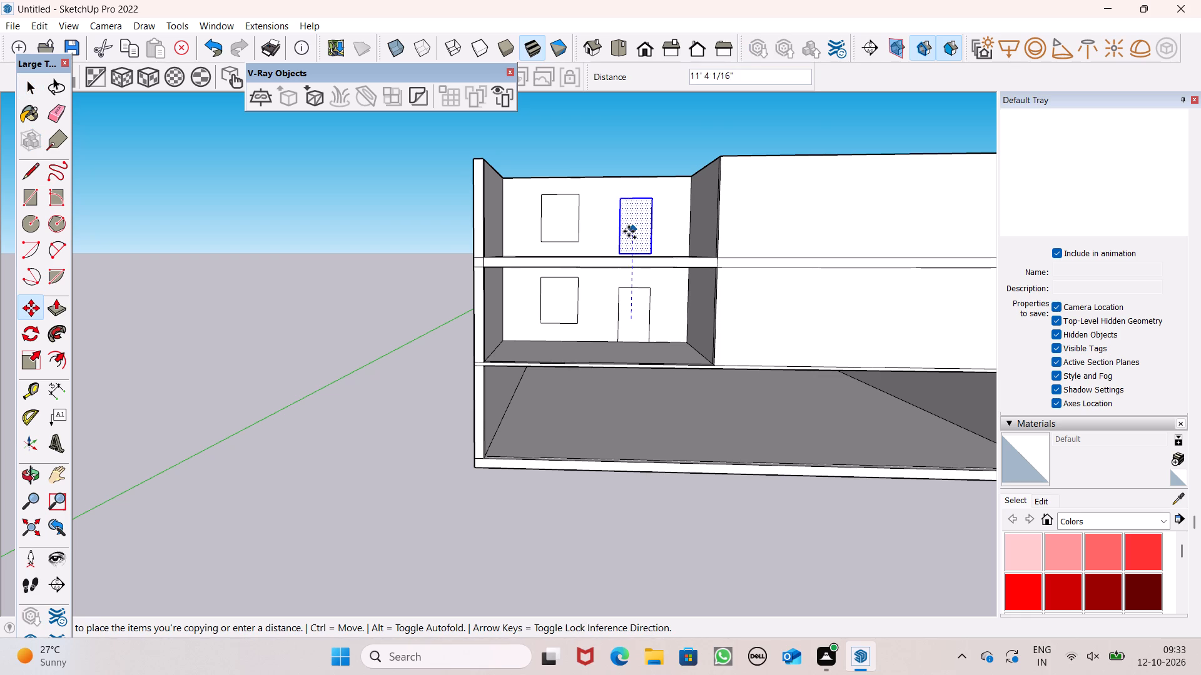
{"action": "left_click_drag", "start_coordinate": [629, 231], "coordinate": [629, 233], "text": "ctrl"}
{"action": "scroll", "coordinate": [631, 233], "scroll_direction": "up", "scroll_amount": 5}
{"action": "middle_click_drag", "start_coordinate": [647, 271], "coordinate": [643, 324]}
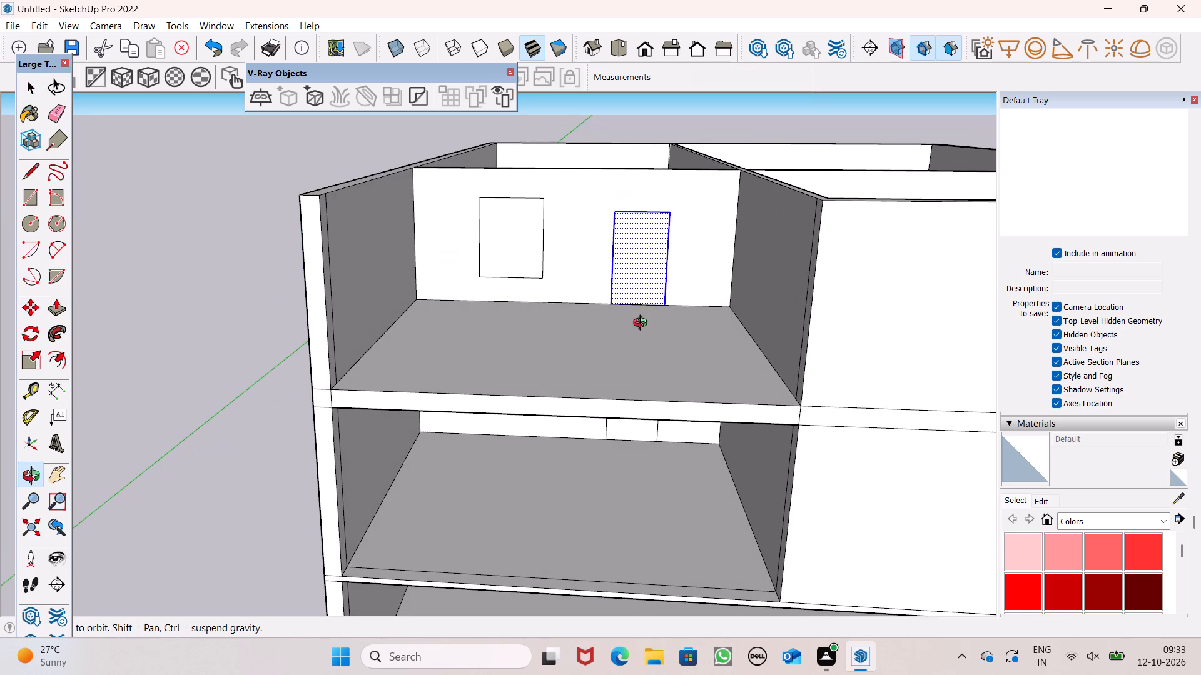
{"action": "middle_click_drag", "start_coordinate": [643, 324], "coordinate": [642, 325]}
{"action": "scroll", "coordinate": [643, 292], "scroll_direction": "up", "scroll_amount": 9}
{"action": "scroll", "coordinate": [649, 353], "scroll_direction": "up", "scroll_amount": 7}
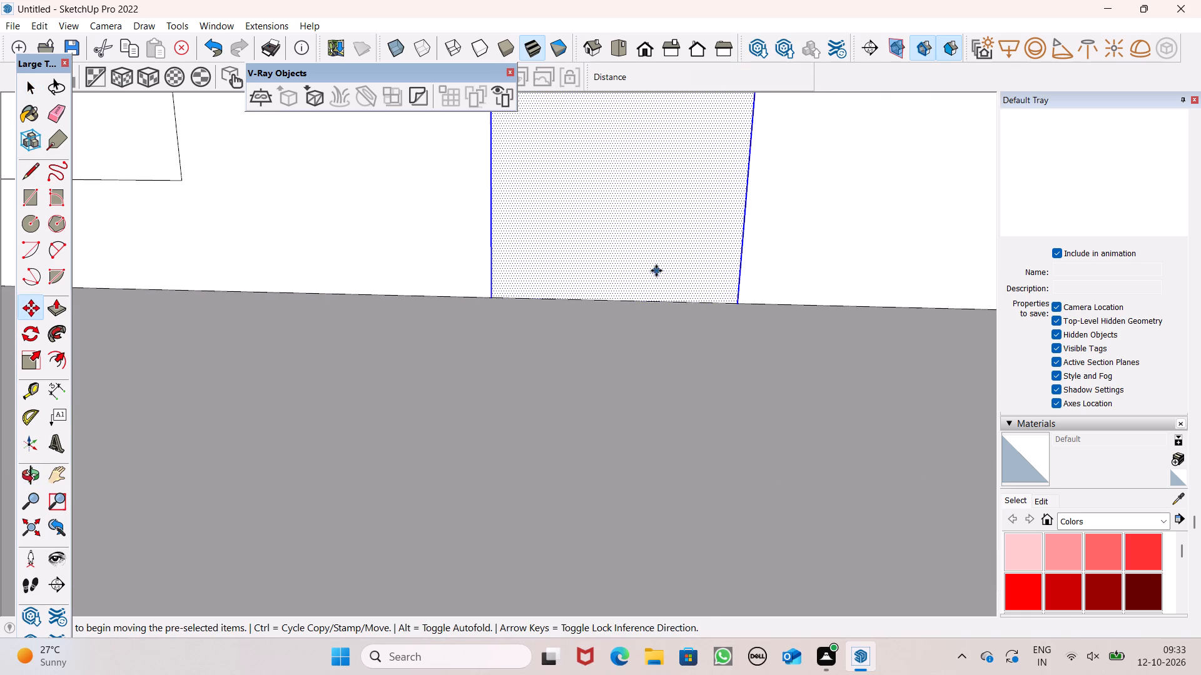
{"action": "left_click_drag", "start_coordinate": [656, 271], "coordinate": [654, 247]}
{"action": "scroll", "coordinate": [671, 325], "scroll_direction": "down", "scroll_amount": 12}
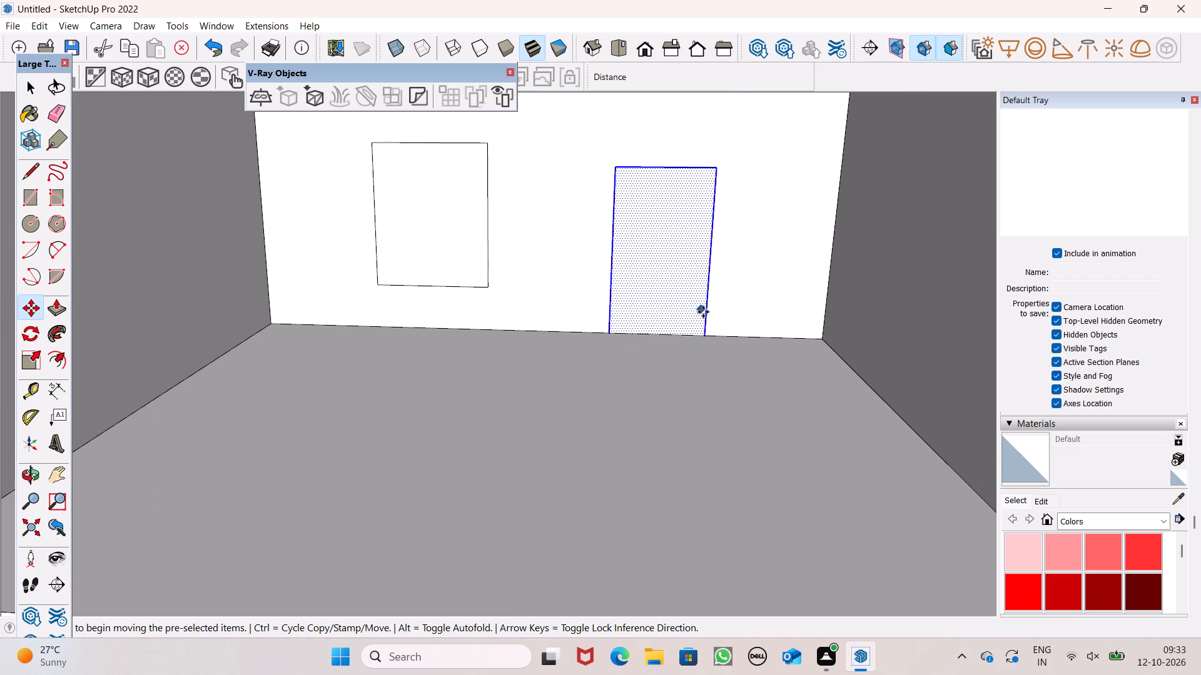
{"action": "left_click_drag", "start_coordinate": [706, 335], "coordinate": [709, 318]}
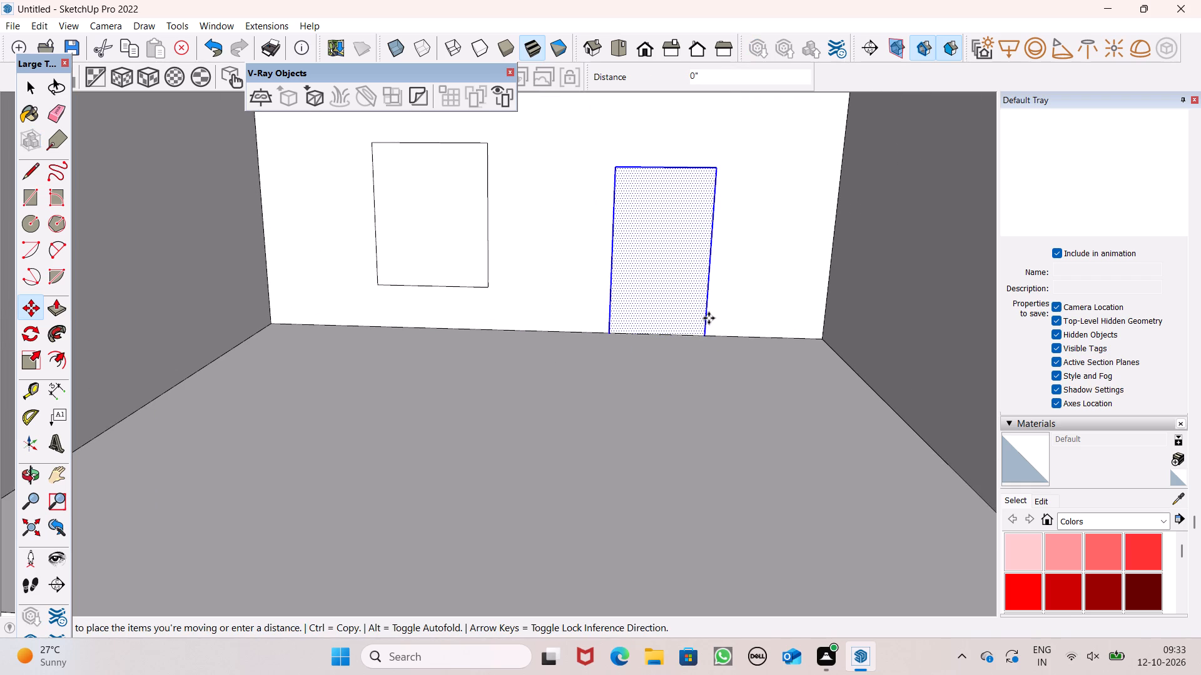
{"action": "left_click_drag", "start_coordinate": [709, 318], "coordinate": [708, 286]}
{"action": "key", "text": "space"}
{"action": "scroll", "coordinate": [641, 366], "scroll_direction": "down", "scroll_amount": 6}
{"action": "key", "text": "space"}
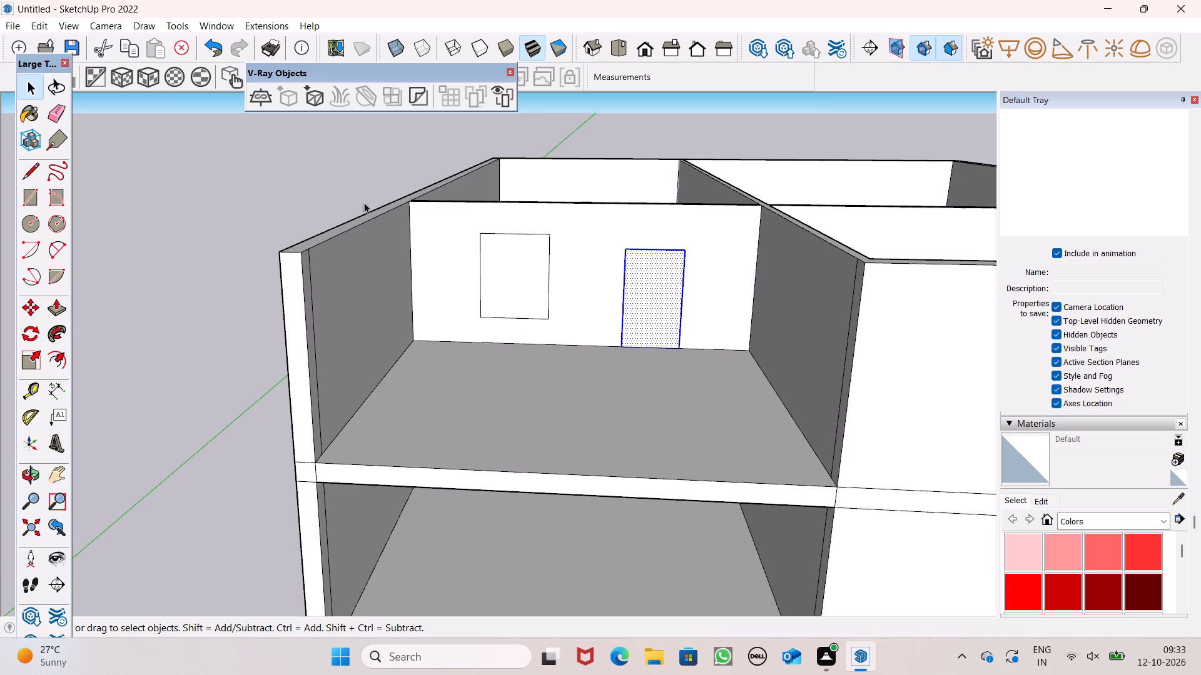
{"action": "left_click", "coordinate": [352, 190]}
Examine the window and door outlines on the back walls of both open bays, comparing the two storeys.
{"action": "middle_click_drag", "start_coordinate": [740, 417], "coordinate": [743, 261]}
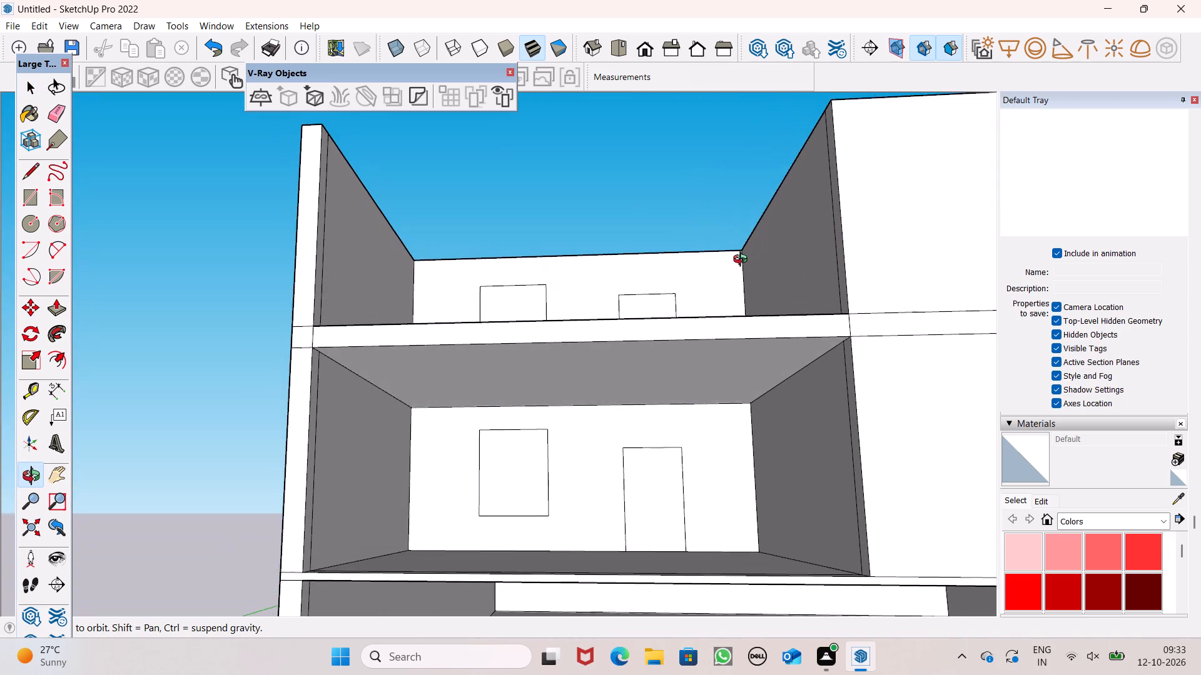
{"action": "middle_click_drag", "start_coordinate": [743, 261], "coordinate": [745, 264]}
{"action": "scroll", "coordinate": [558, 499], "scroll_direction": "up", "scroll_amount": 6}
{"action": "double_click", "coordinate": [504, 485]}
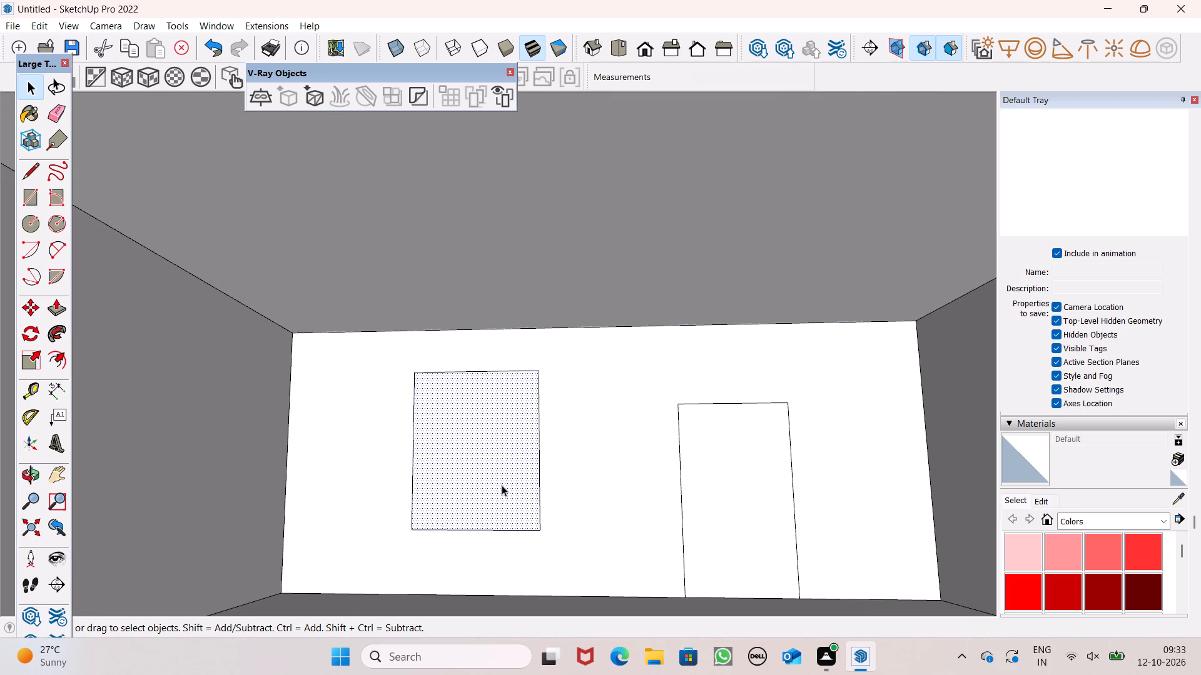
{"action": "scroll", "coordinate": [501, 484], "scroll_direction": "down", "scroll_amount": 3}
{"action": "middle_click_drag", "start_coordinate": [549, 534], "coordinate": [561, 569]}
{"action": "scroll", "coordinate": [550, 537], "scroll_direction": "down", "scroll_amount": 6}
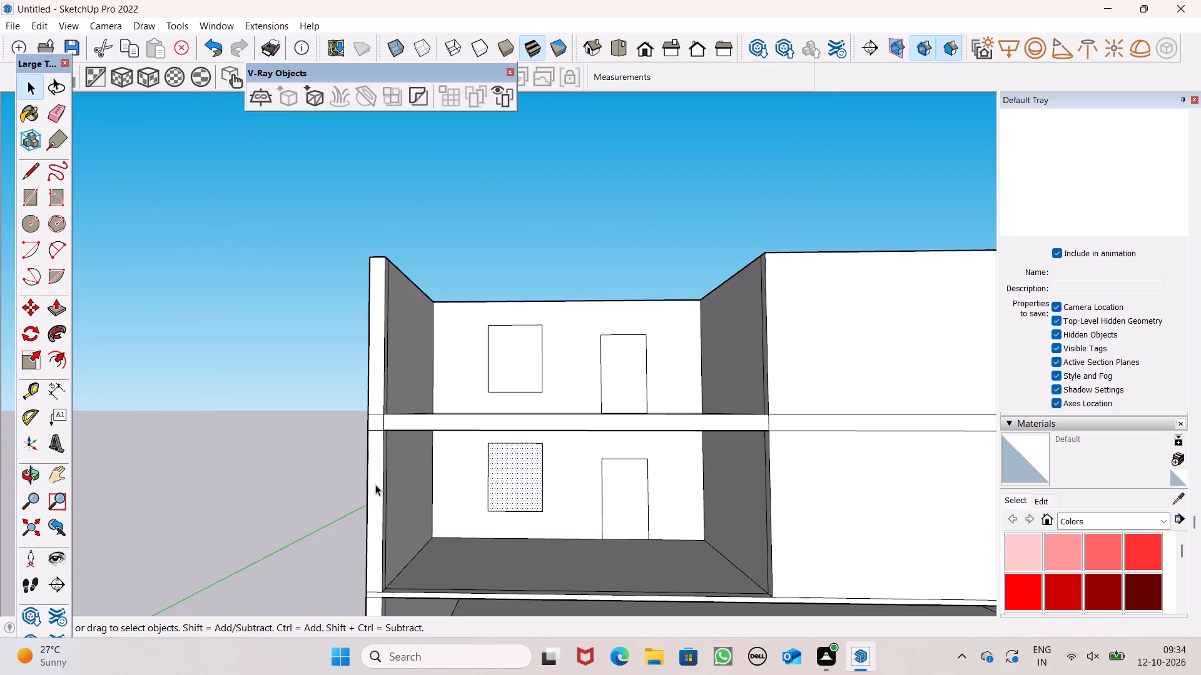
{"action": "left_click", "coordinate": [241, 462]}
{"action": "middle_click_drag", "start_coordinate": [742, 570], "coordinate": [716, 560]}
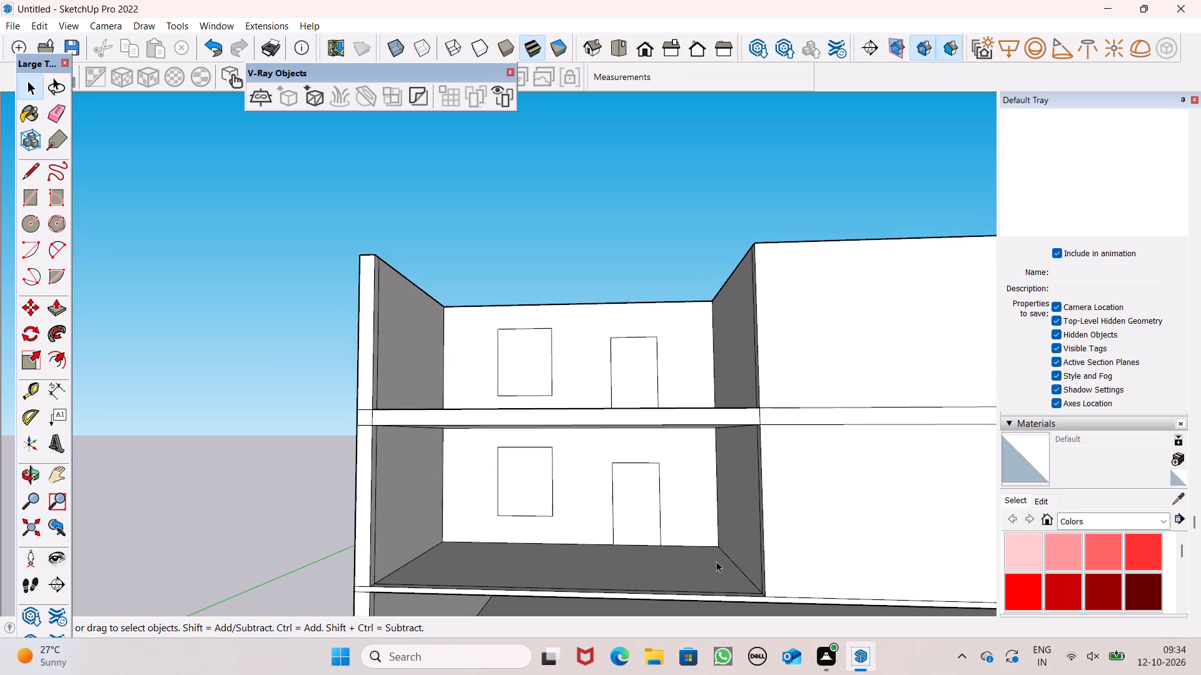
{"action": "scroll", "coordinate": [565, 499], "scroll_direction": "up", "scroll_amount": 3}
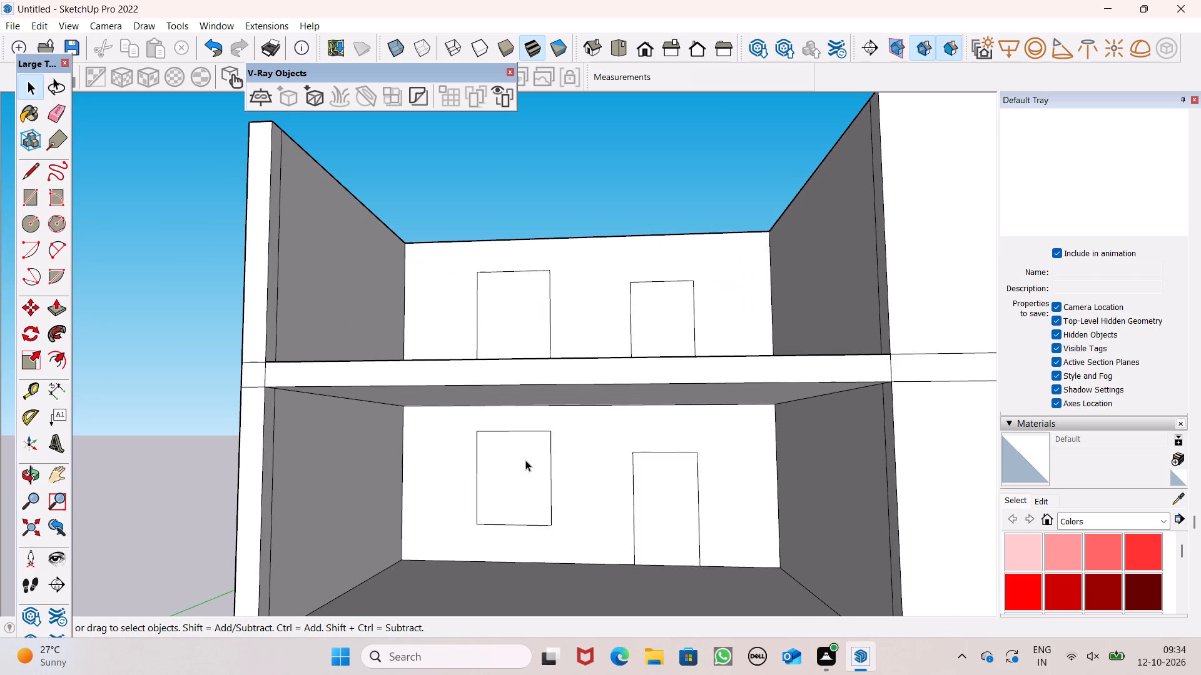
{"action": "scroll", "coordinate": [525, 460], "scroll_direction": "down", "scroll_amount": 2}
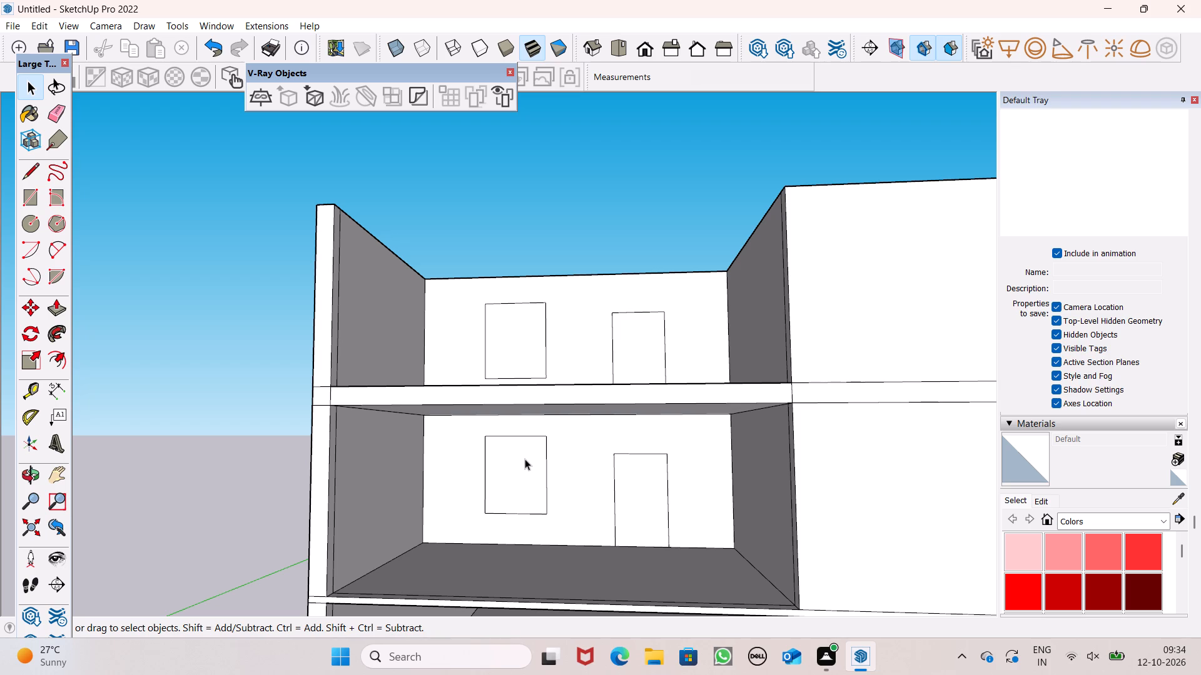
Inspect the whole building from the front, the side and above, including the top storey's wall tops.
{"action": "scroll", "coordinate": [580, 210], "scroll_direction": "down", "scroll_amount": 6}
{"action": "scroll", "coordinate": [599, 286], "scroll_direction": "down", "scroll_amount": 2}
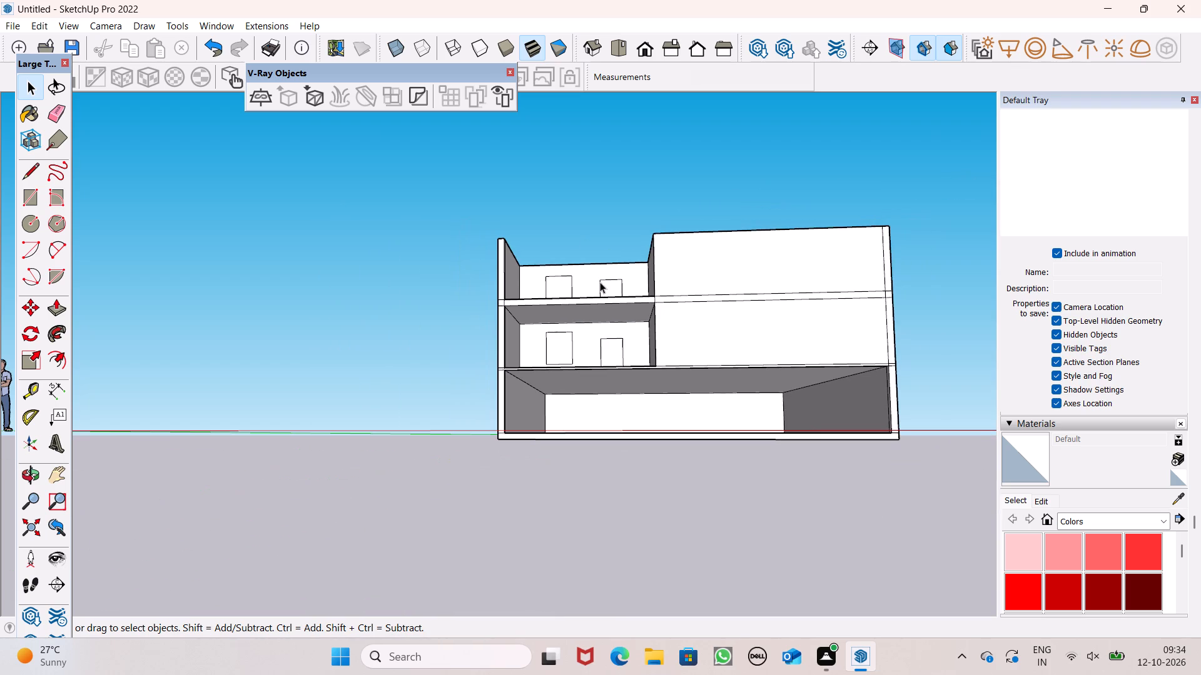
{"action": "scroll", "coordinate": [753, 266], "scroll_direction": "down", "scroll_amount": 1}
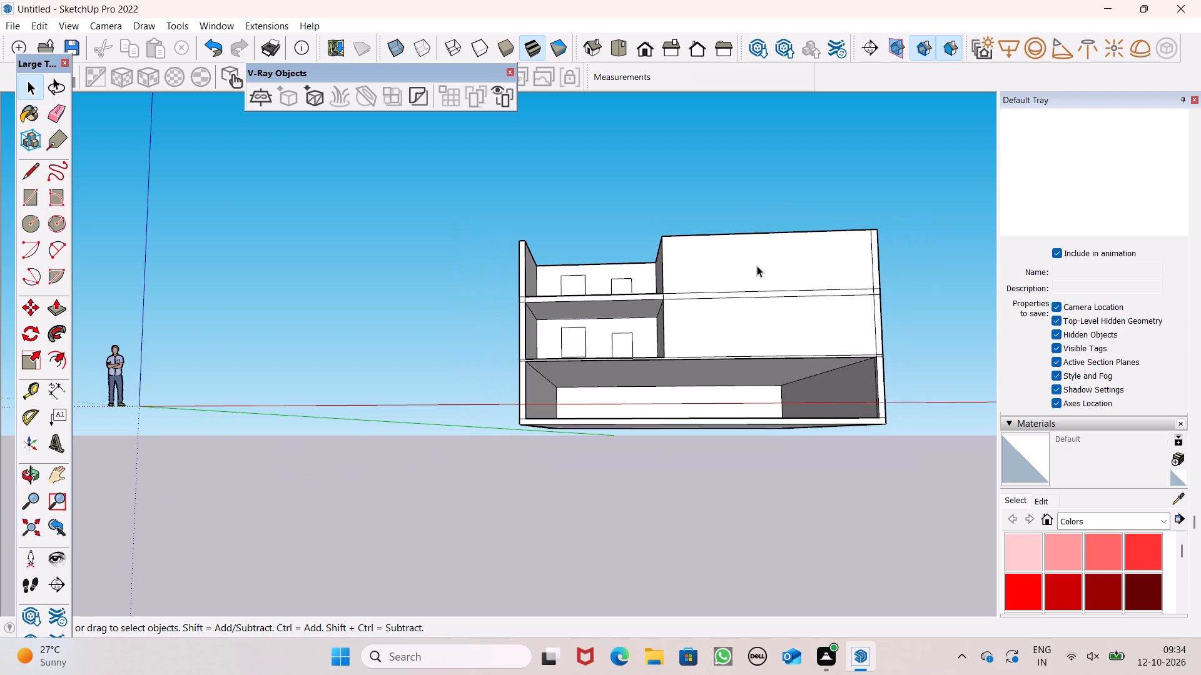
{"action": "scroll", "coordinate": [757, 266], "scroll_direction": "down", "scroll_amount": 4}
{"action": "middle_click_drag", "start_coordinate": [799, 276], "coordinate": [818, 429]}
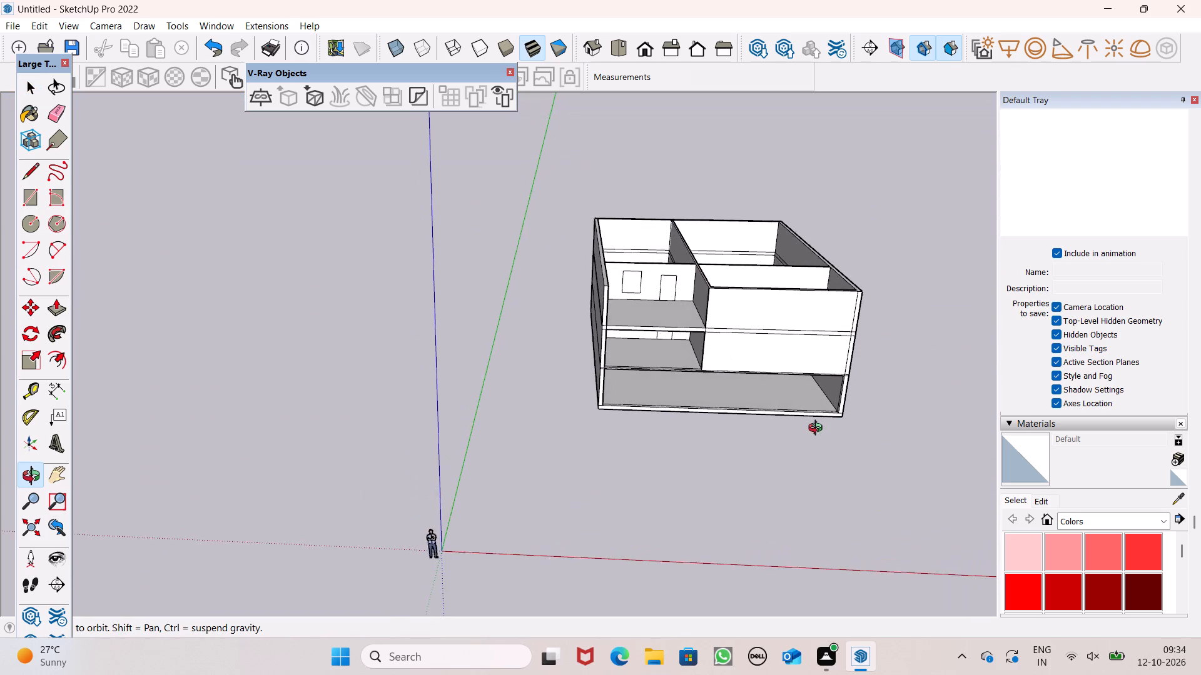
{"action": "middle_click_drag", "start_coordinate": [818, 429], "coordinate": [778, 403]}
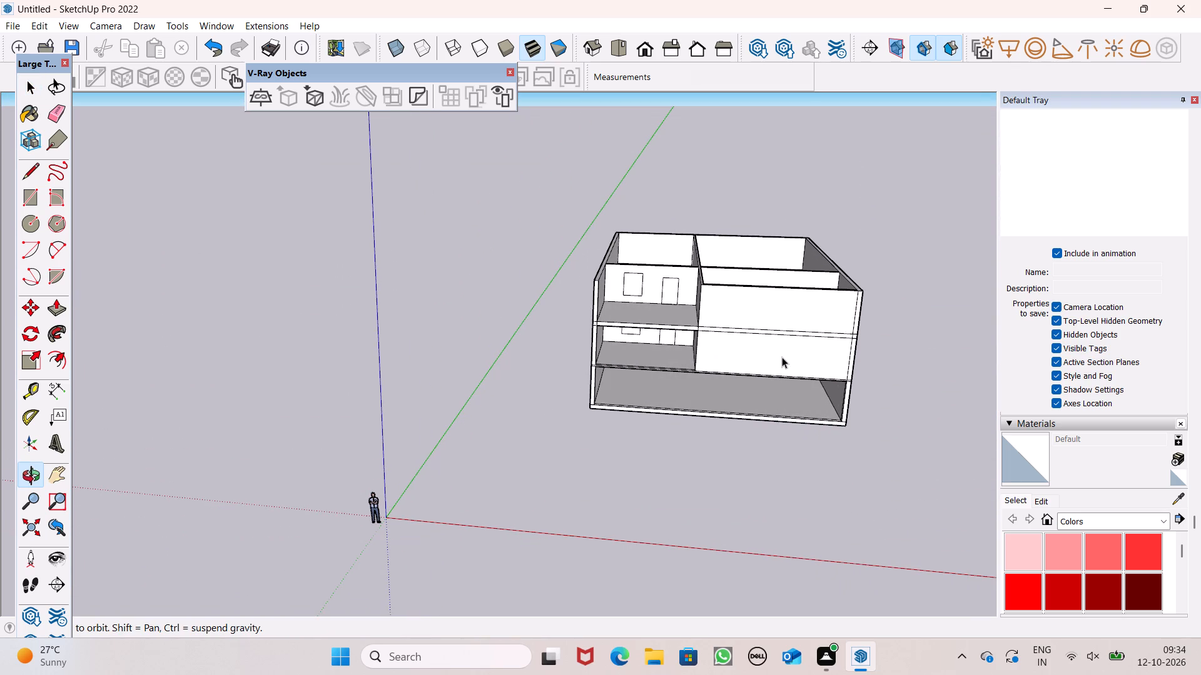
{"action": "scroll", "coordinate": [843, 316], "scroll_direction": "up", "scroll_amount": 1}
{"action": "middle_click_drag", "start_coordinate": [840, 319], "coordinate": [823, 356]}
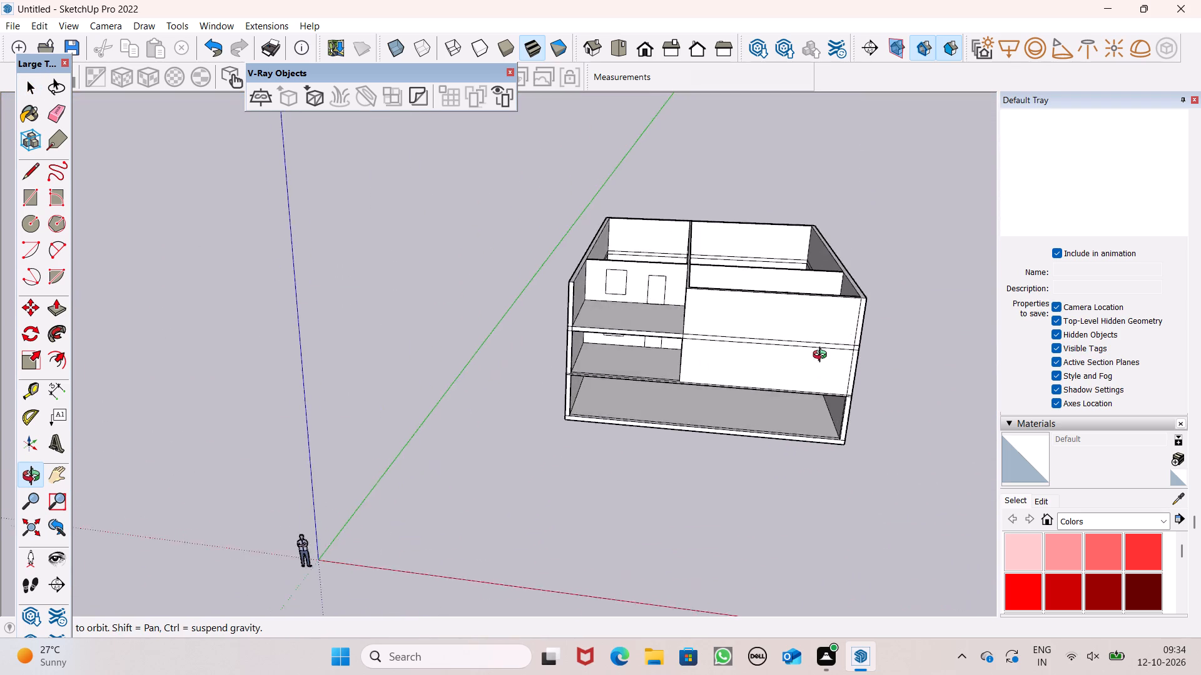
{"action": "middle_click_drag", "start_coordinate": [823, 356], "coordinate": [313, 445]}
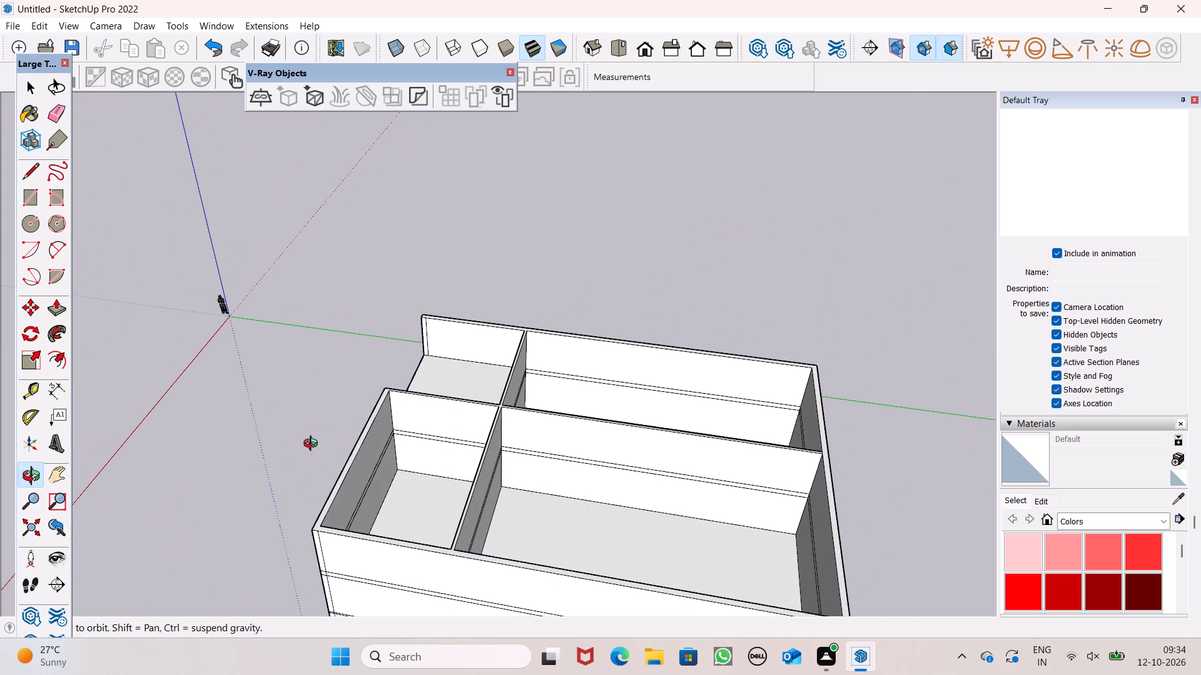
{"action": "middle_click_drag", "start_coordinate": [313, 445], "coordinate": [656, 414]}
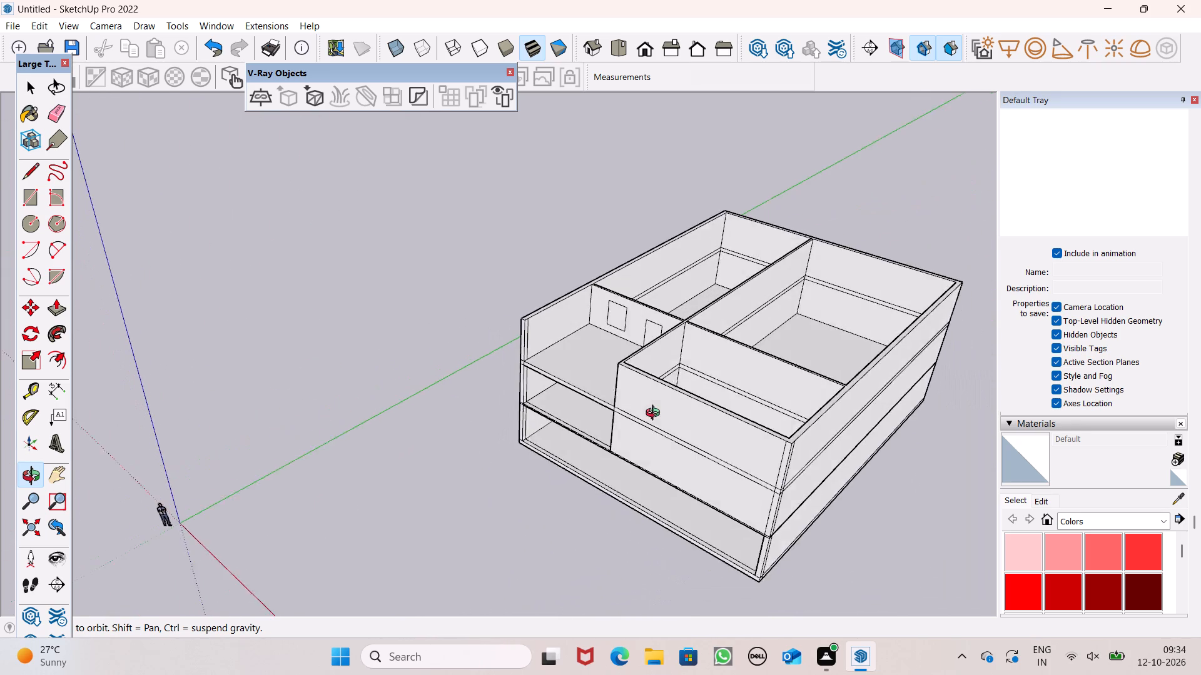
{"action": "middle_click_drag", "start_coordinate": [656, 414], "coordinate": [689, 402]}
{"action": "scroll", "coordinate": [761, 351], "scroll_direction": "up", "scroll_amount": 4}
{"action": "scroll", "coordinate": [762, 349], "scroll_direction": "down", "scroll_amount": 4}
{"action": "middle_click_drag", "start_coordinate": [778, 359], "coordinate": [934, 484]}
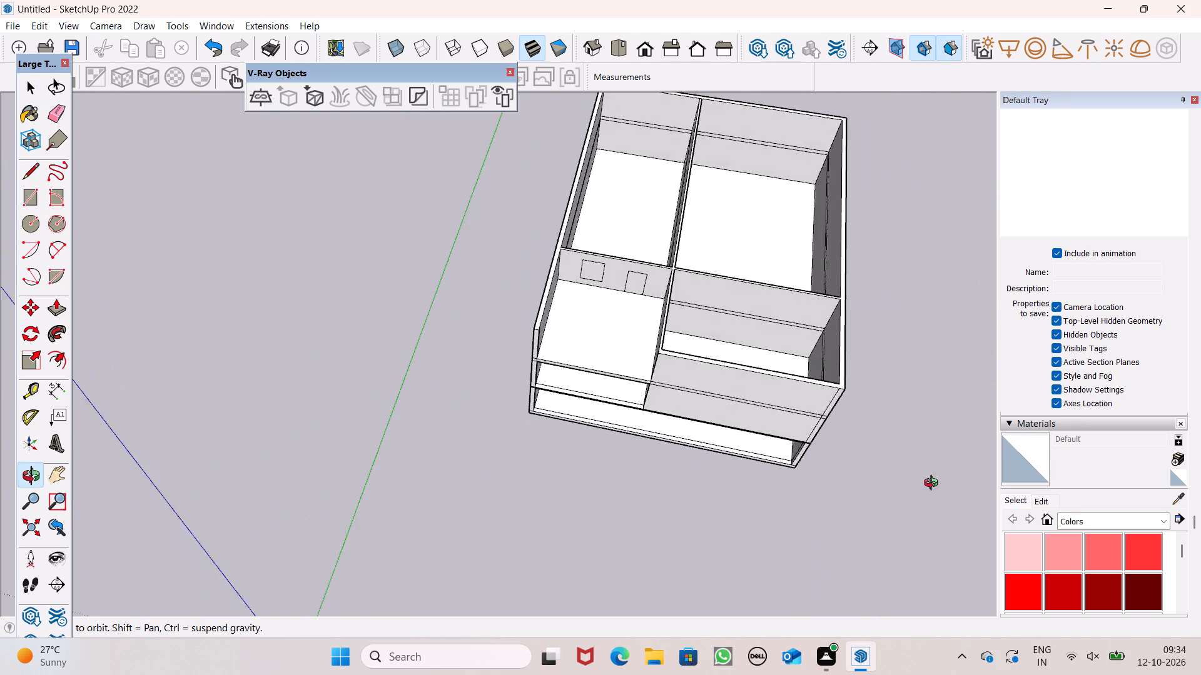
{"action": "middle_click_drag", "start_coordinate": [934, 484], "coordinate": [938, 459]}
Draw short lines across the top of the closed front room's back wall at both ends, 6" long at the outer-wall end.
{"action": "scroll", "coordinate": [831, 371], "scroll_direction": "up", "scroll_amount": 4}
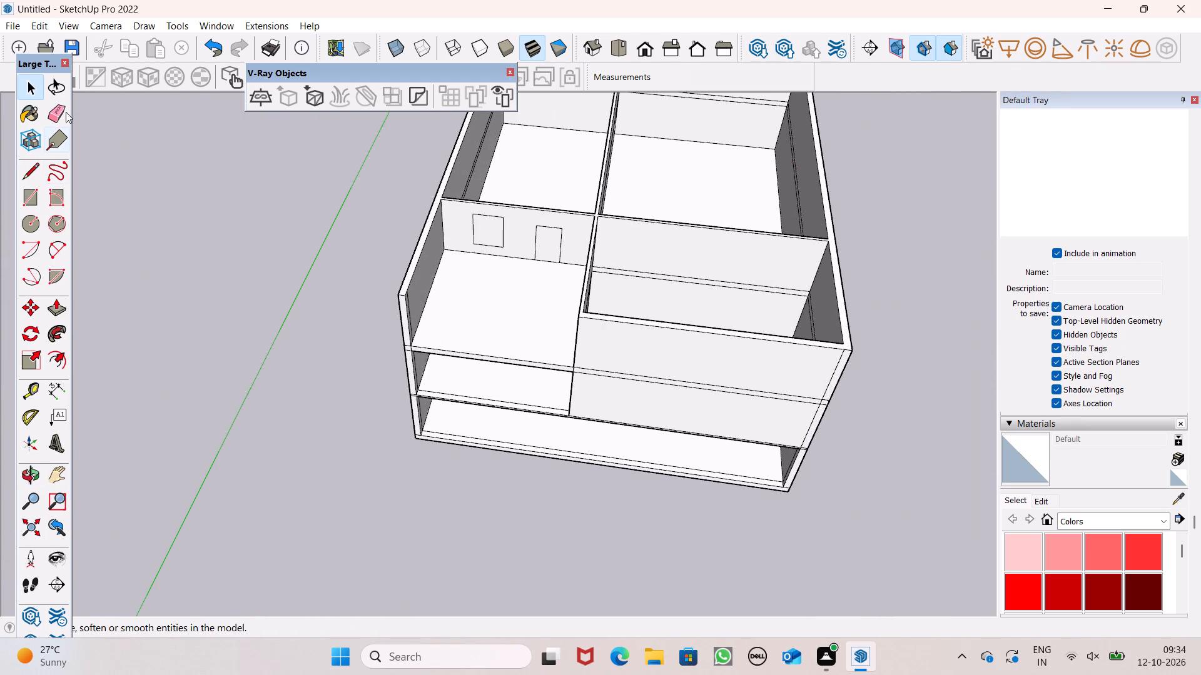
{"action": "left_click", "coordinate": [66, 111]}
{"action": "scroll", "coordinate": [729, 259], "scroll_direction": "up", "scroll_amount": 5}
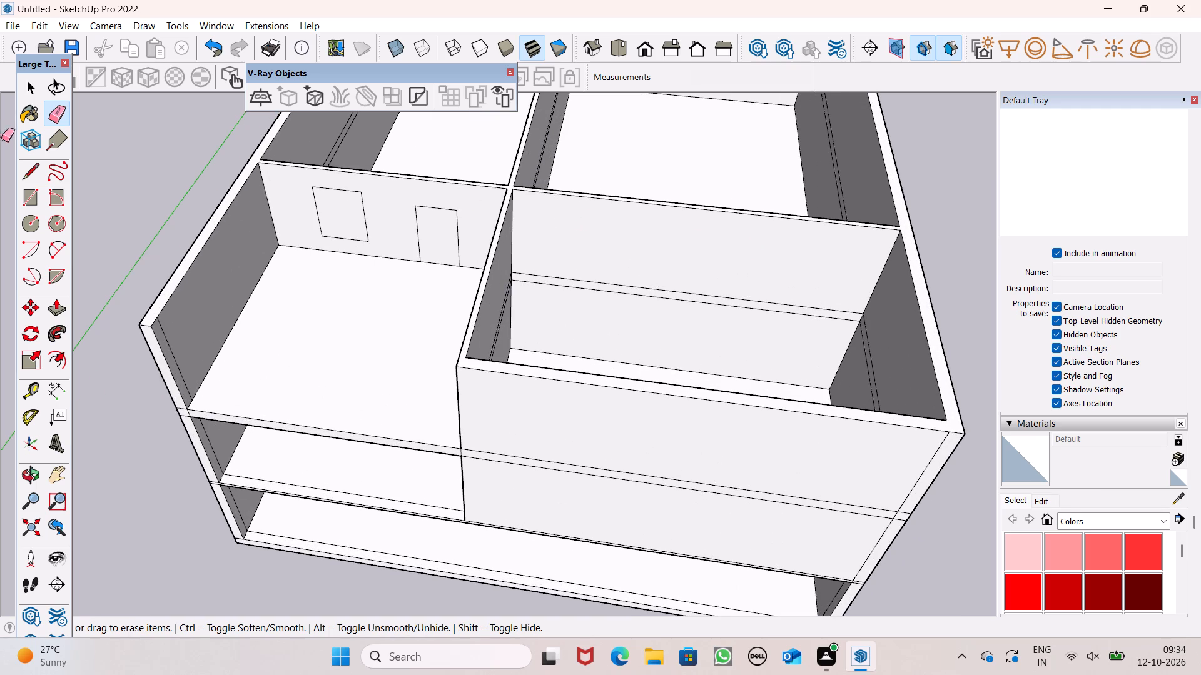
{"action": "left_click", "coordinate": [33, 169]}
{"action": "scroll", "coordinate": [570, 177], "scroll_direction": "up", "scroll_amount": 6}
{"action": "scroll", "coordinate": [467, 208], "scroll_direction": "up", "scroll_amount": 4}
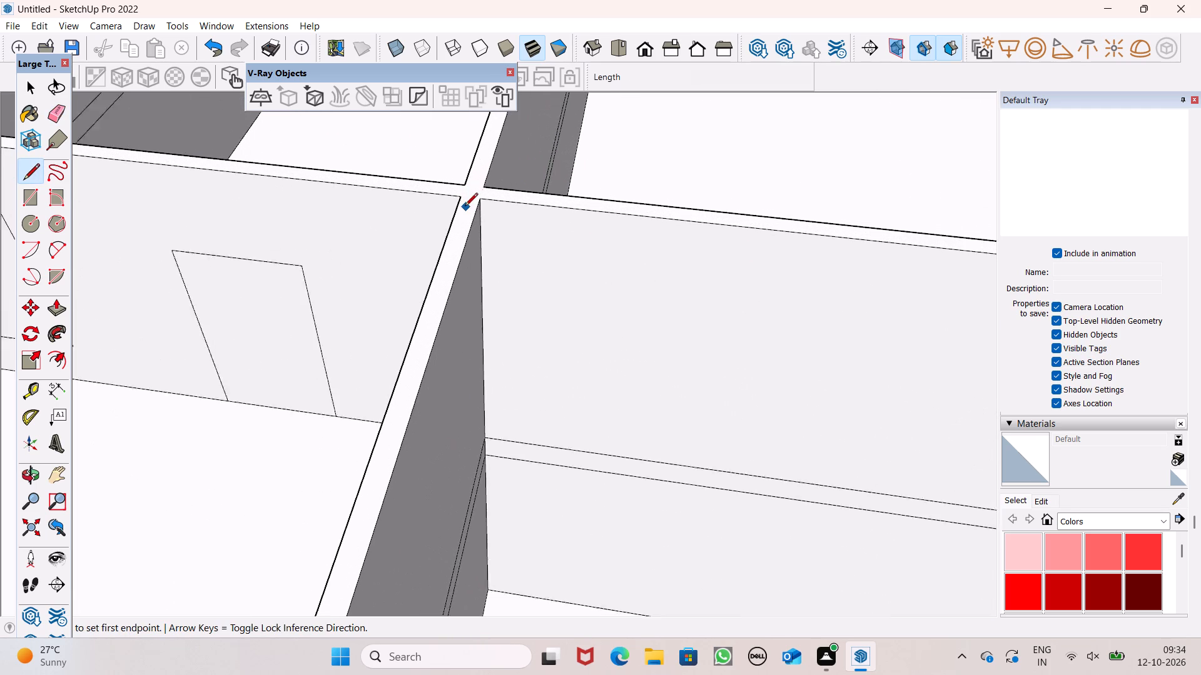
{"action": "scroll", "coordinate": [465, 207], "scroll_direction": "up", "scroll_amount": 2}
{"action": "left_click_drag", "start_coordinate": [479, 201], "coordinate": [481, 195]}
{"action": "left_click", "coordinate": [485, 186]}
{"action": "scroll", "coordinate": [452, 175], "scroll_direction": "down", "scroll_amount": 6}
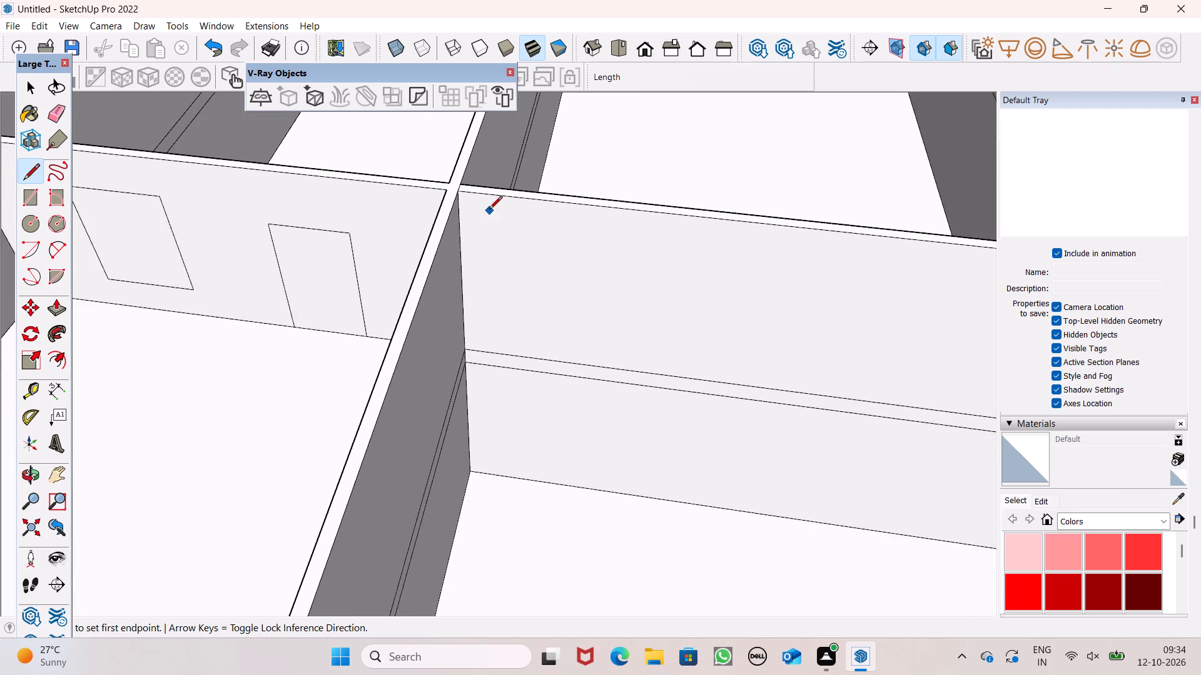
{"action": "scroll", "coordinate": [489, 227], "scroll_direction": "down", "scroll_amount": 6}
{"action": "scroll", "coordinate": [958, 248], "scroll_direction": "up", "scroll_amount": 11}
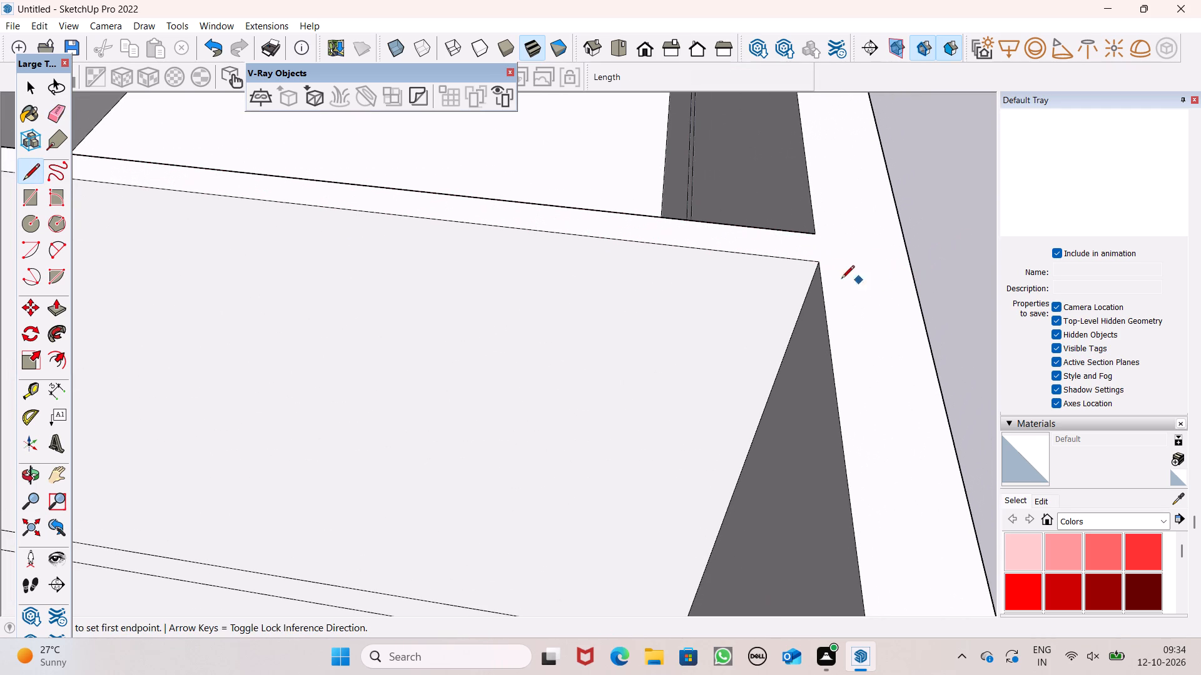
{"action": "left_click", "coordinate": [821, 261]}
{"action": "left_click", "coordinate": [820, 236]}
Examine the closed front room's outer walls and the three-storey front from several angles.
{"action": "scroll", "coordinate": [766, 166], "scroll_direction": "down", "scroll_amount": 6}
{"action": "scroll", "coordinate": [773, 232], "scroll_direction": "down", "scroll_amount": 3}
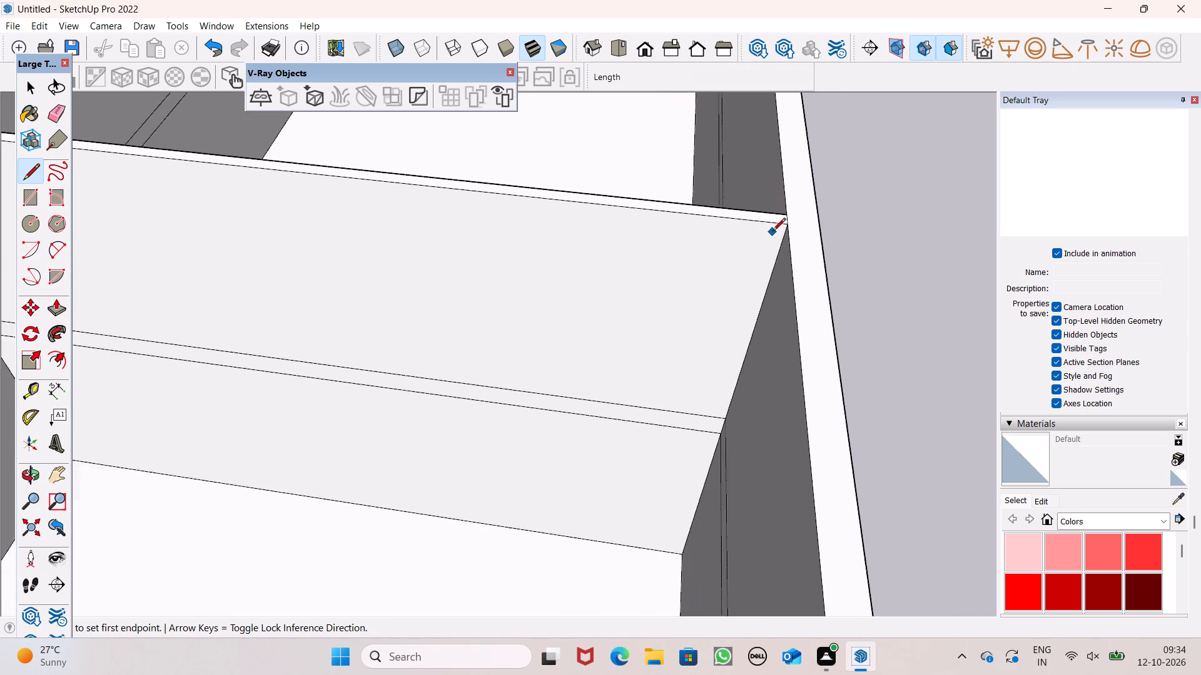
{"action": "scroll", "coordinate": [773, 232], "scroll_direction": "down", "scroll_amount": 13}
{"action": "middle_click_drag", "start_coordinate": [764, 355], "coordinate": [784, 237]}
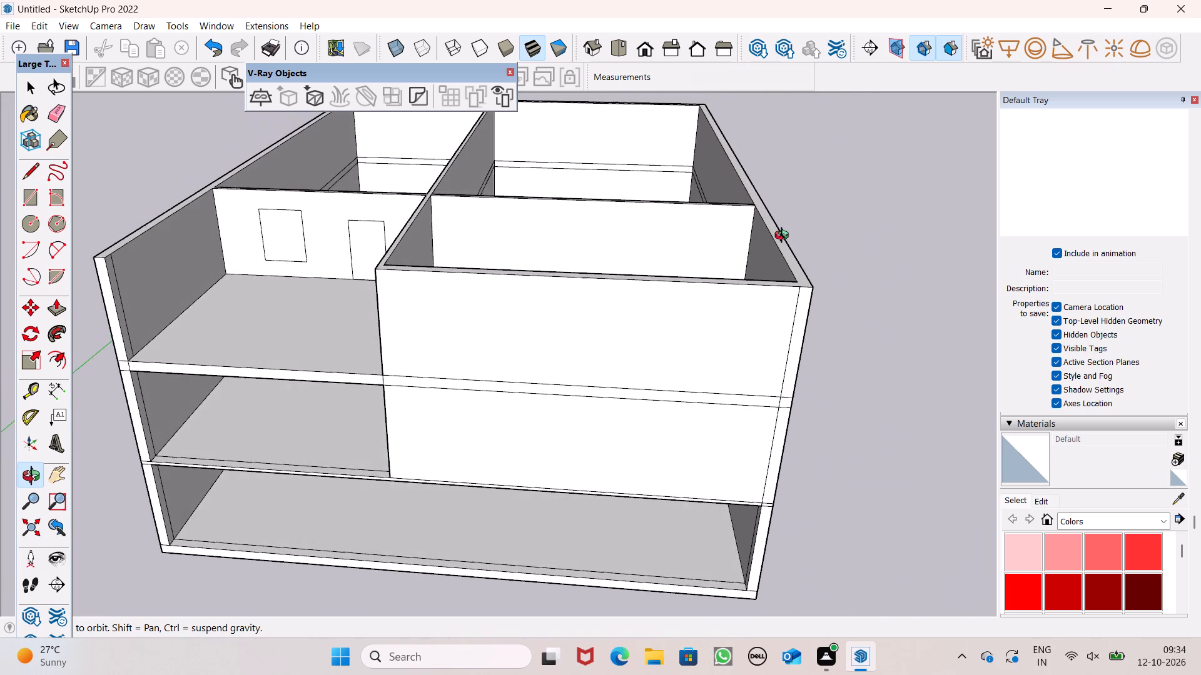
{"action": "middle_click_drag", "start_coordinate": [784, 237], "coordinate": [808, 154]}
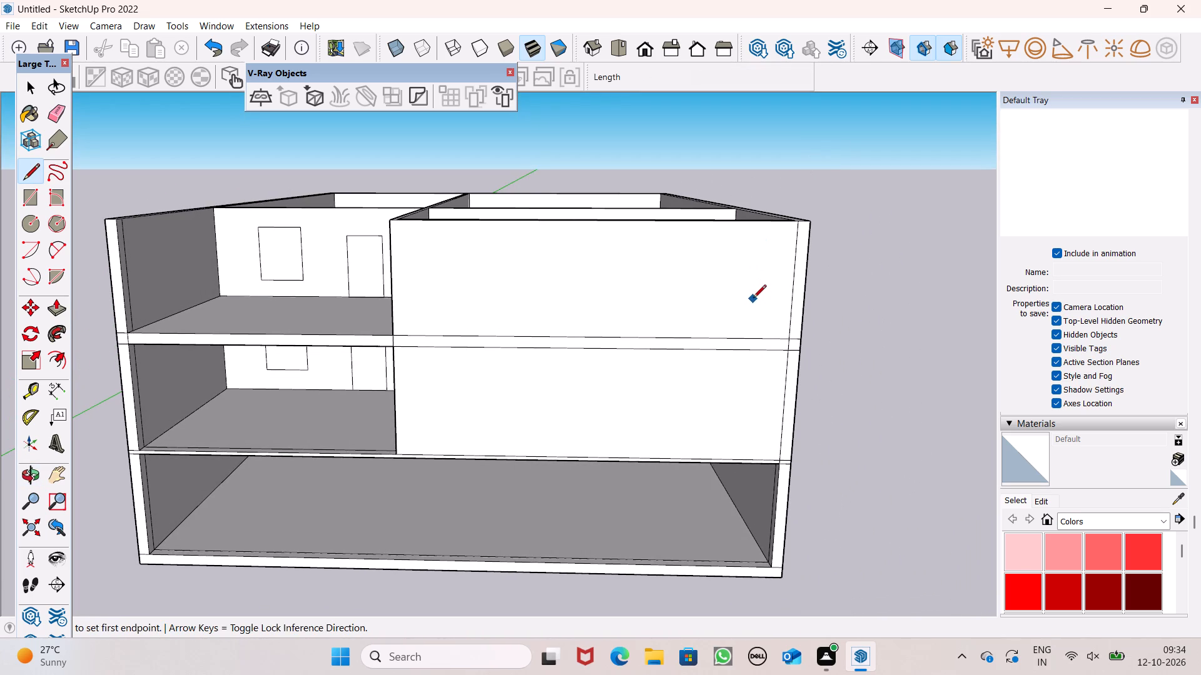
{"action": "scroll", "coordinate": [656, 369], "scroll_direction": "down", "scroll_amount": 4}
{"action": "middle_click_drag", "start_coordinate": [711, 371], "coordinate": [341, 556]}
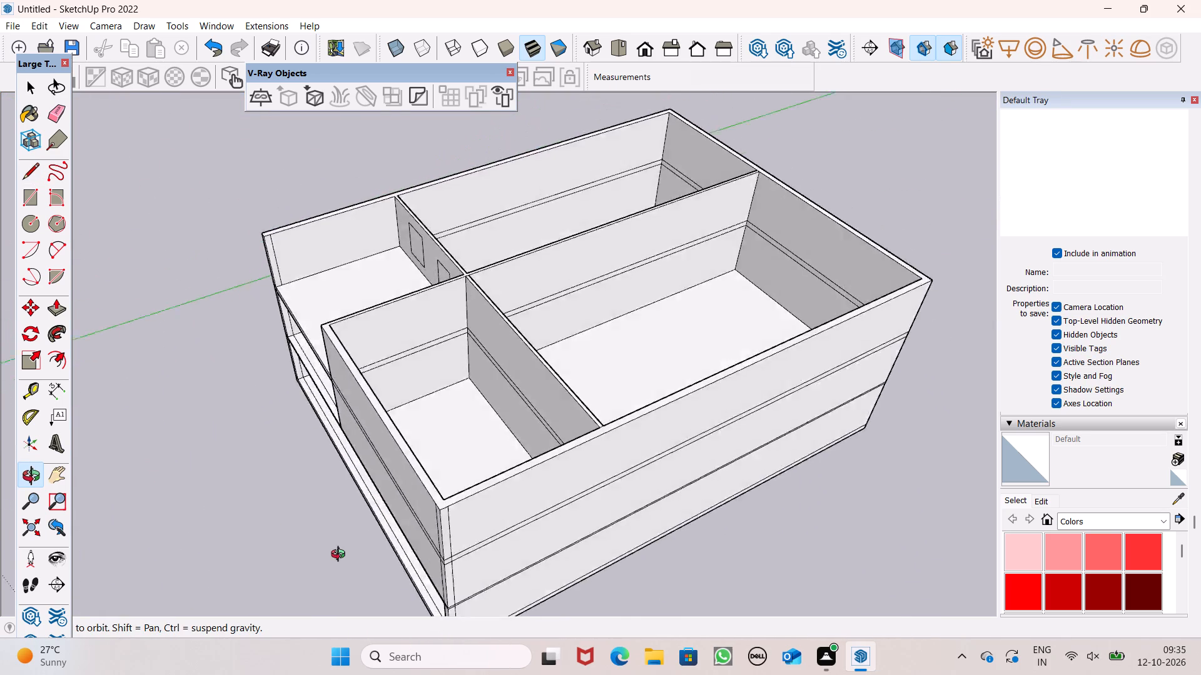
{"action": "middle_click_drag", "start_coordinate": [341, 556], "coordinate": [296, 569]}
{"action": "scroll", "coordinate": [448, 479], "scroll_direction": "up", "scroll_amount": 5}
{"action": "middle_click_drag", "start_coordinate": [488, 462], "coordinate": [116, 441]}
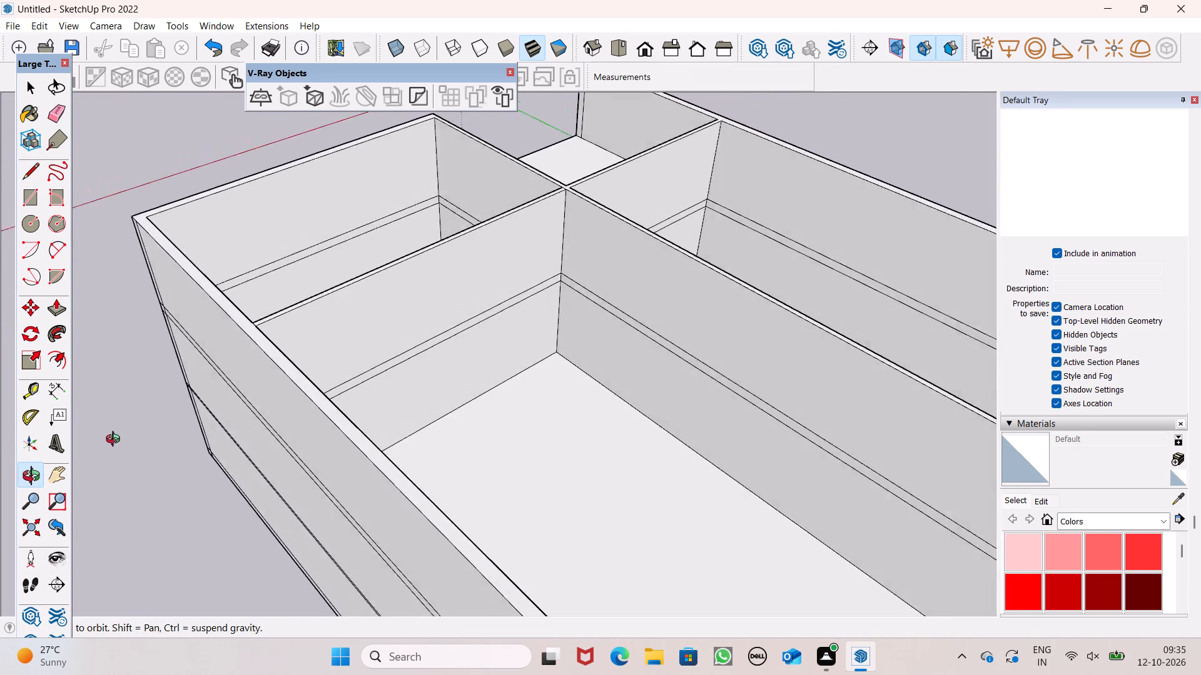
{"action": "middle_click_drag", "start_coordinate": [116, 441], "coordinate": [725, 336]}
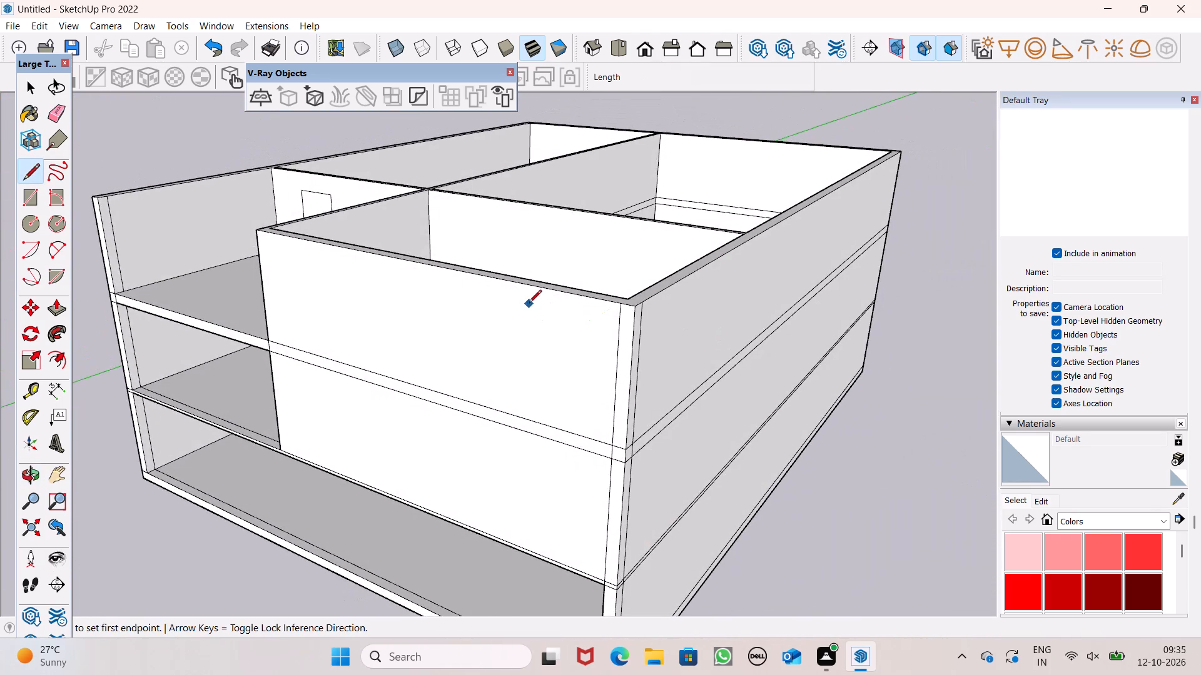
{"action": "scroll", "coordinate": [529, 304], "scroll_direction": "down", "scroll_amount": 3}
{"action": "middle_click_drag", "start_coordinate": [539, 370], "coordinate": [675, 332]}
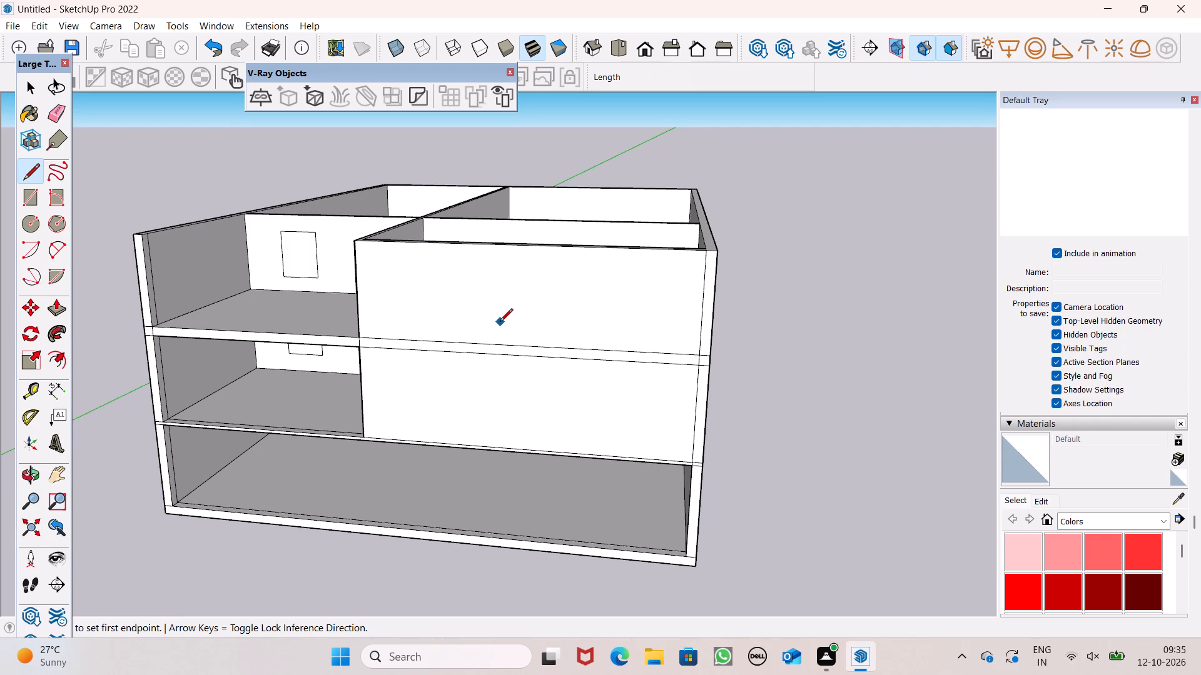
{"action": "middle_click_drag", "start_coordinate": [557, 342], "coordinate": [558, 342]}
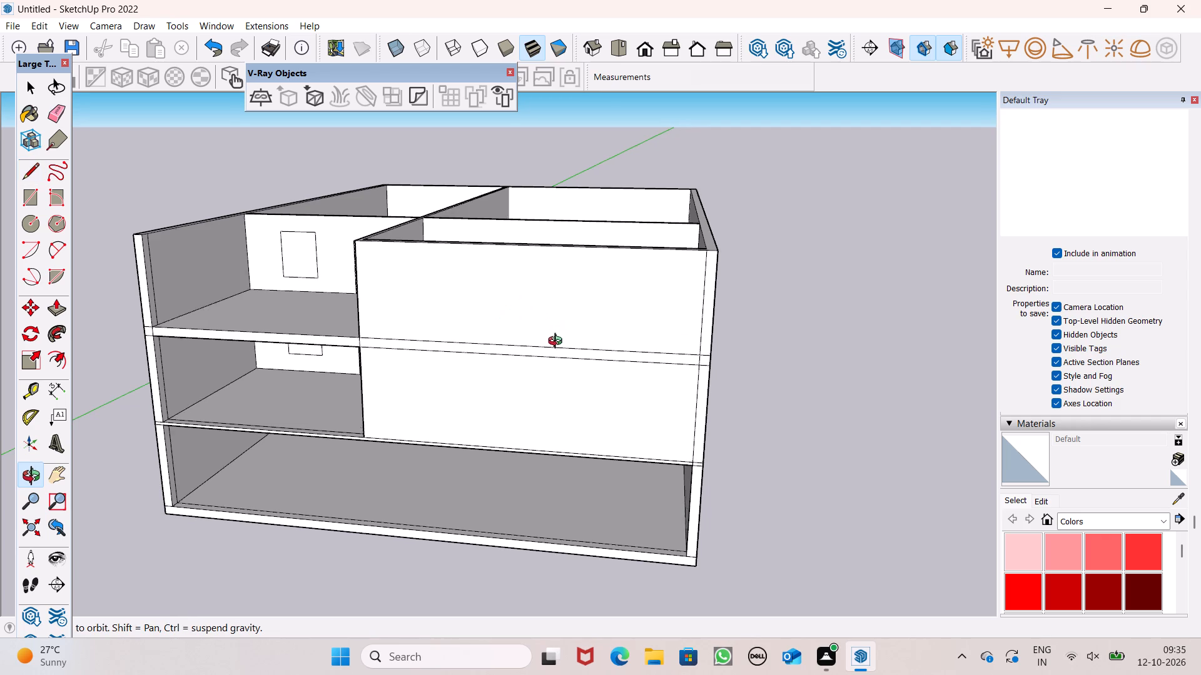
{"action": "middle_click_drag", "start_coordinate": [558, 342], "coordinate": [590, 341]}
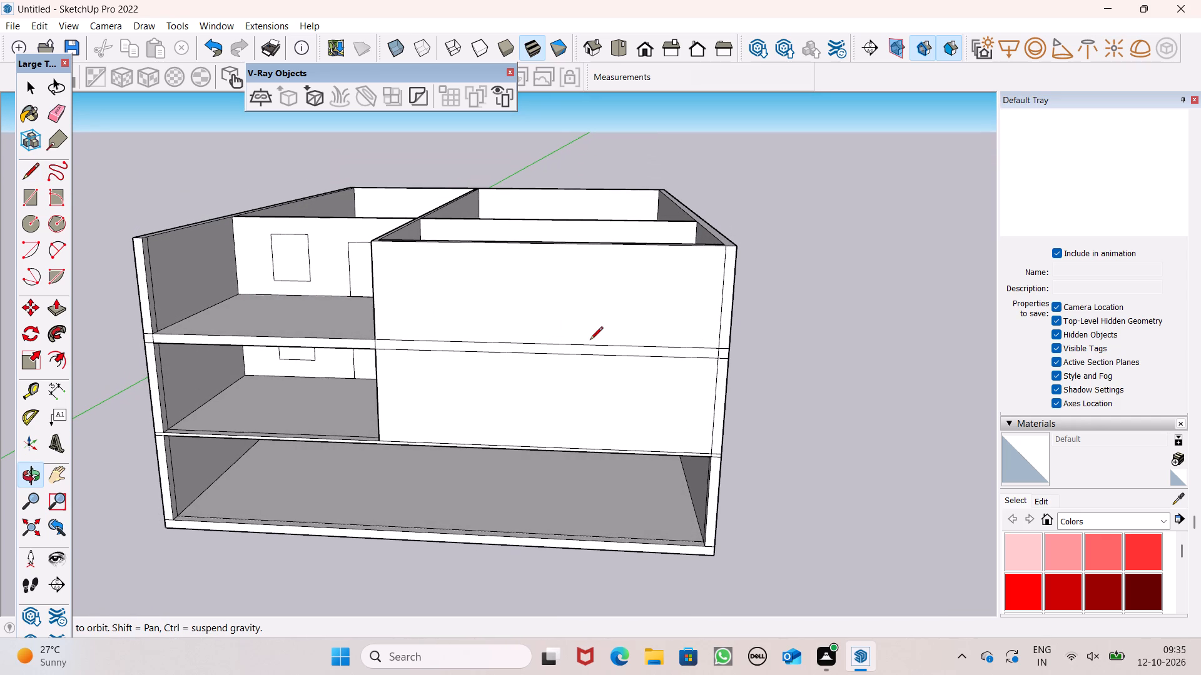
{"action": "scroll", "coordinate": [590, 353], "scroll_direction": "up", "scroll_amount": 1}
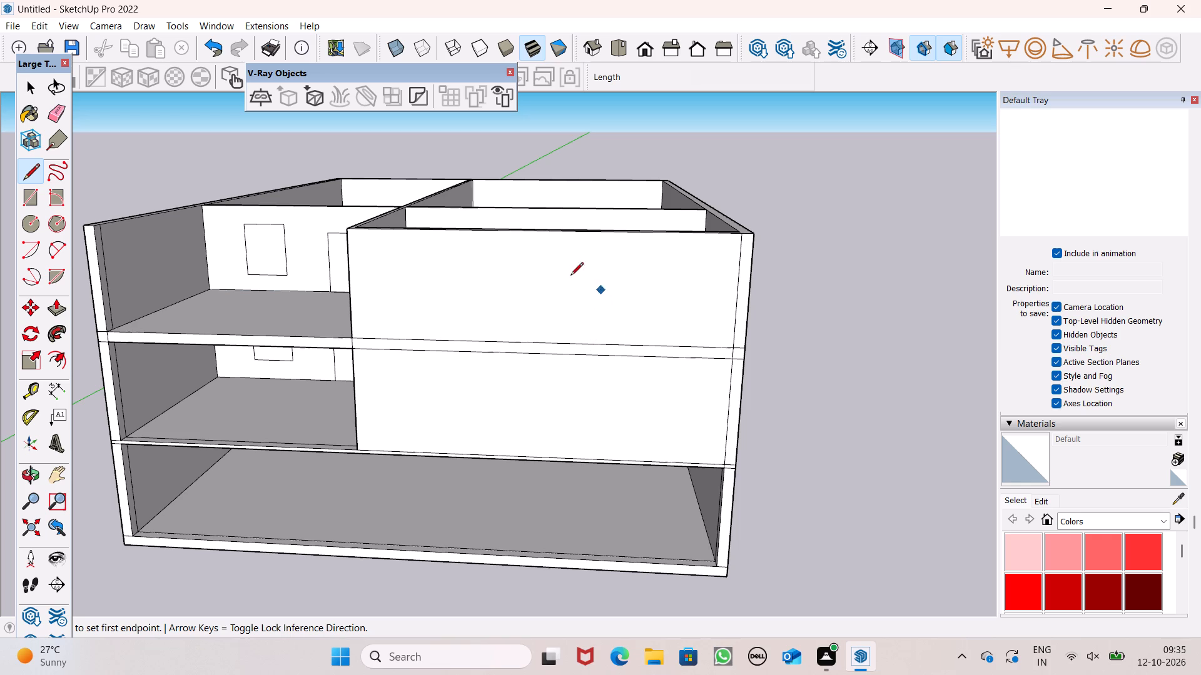
{"action": "scroll", "coordinate": [554, 241], "scroll_direction": "down", "scroll_amount": 2}
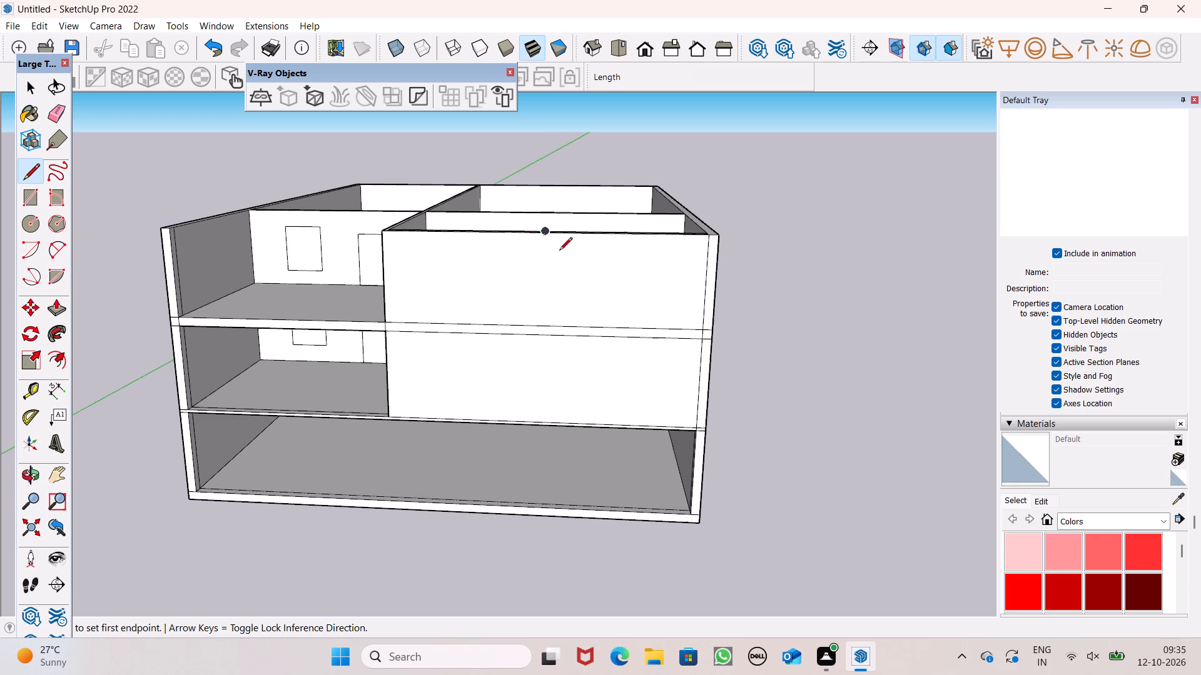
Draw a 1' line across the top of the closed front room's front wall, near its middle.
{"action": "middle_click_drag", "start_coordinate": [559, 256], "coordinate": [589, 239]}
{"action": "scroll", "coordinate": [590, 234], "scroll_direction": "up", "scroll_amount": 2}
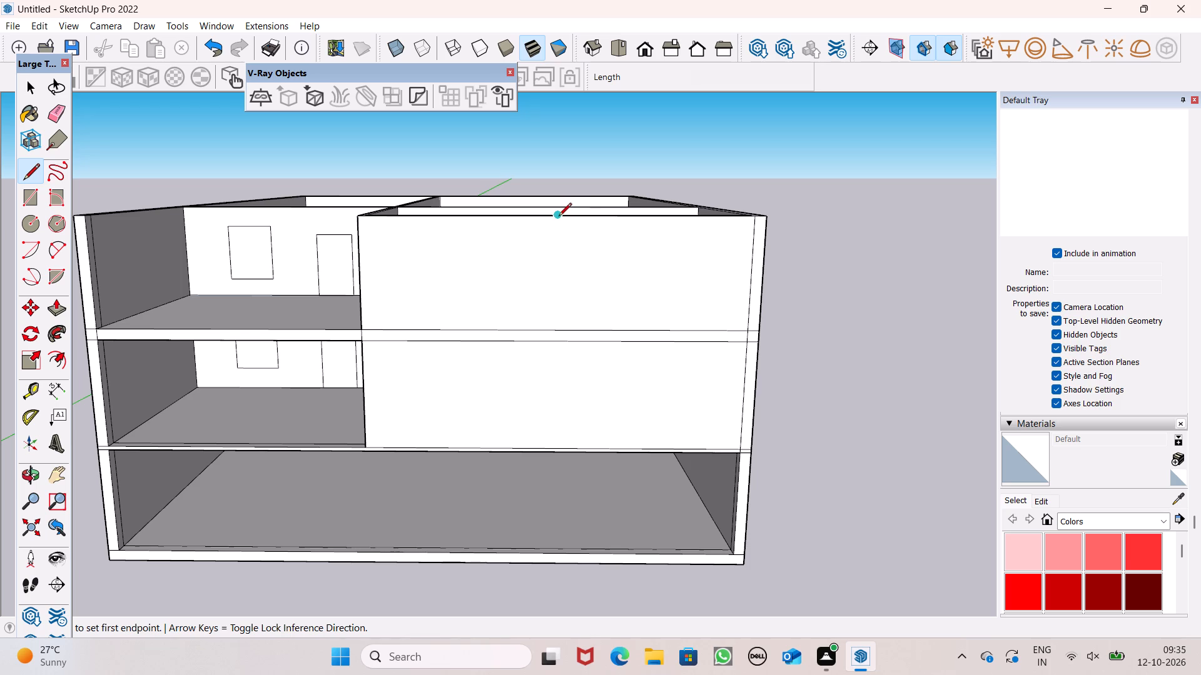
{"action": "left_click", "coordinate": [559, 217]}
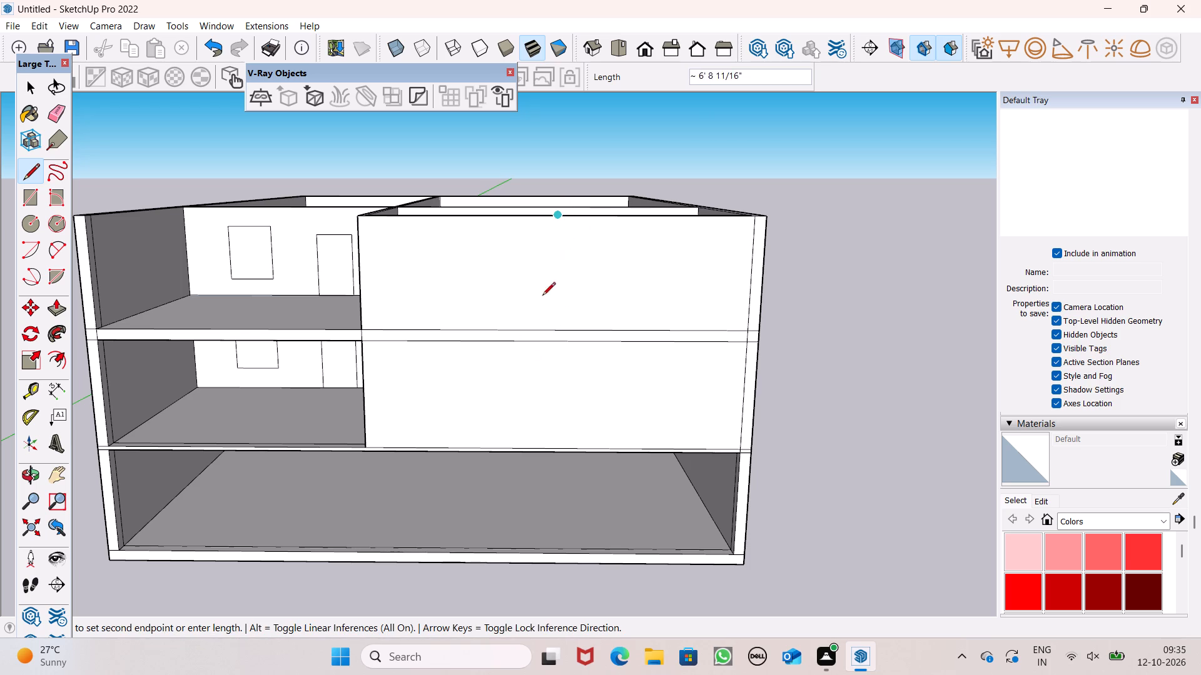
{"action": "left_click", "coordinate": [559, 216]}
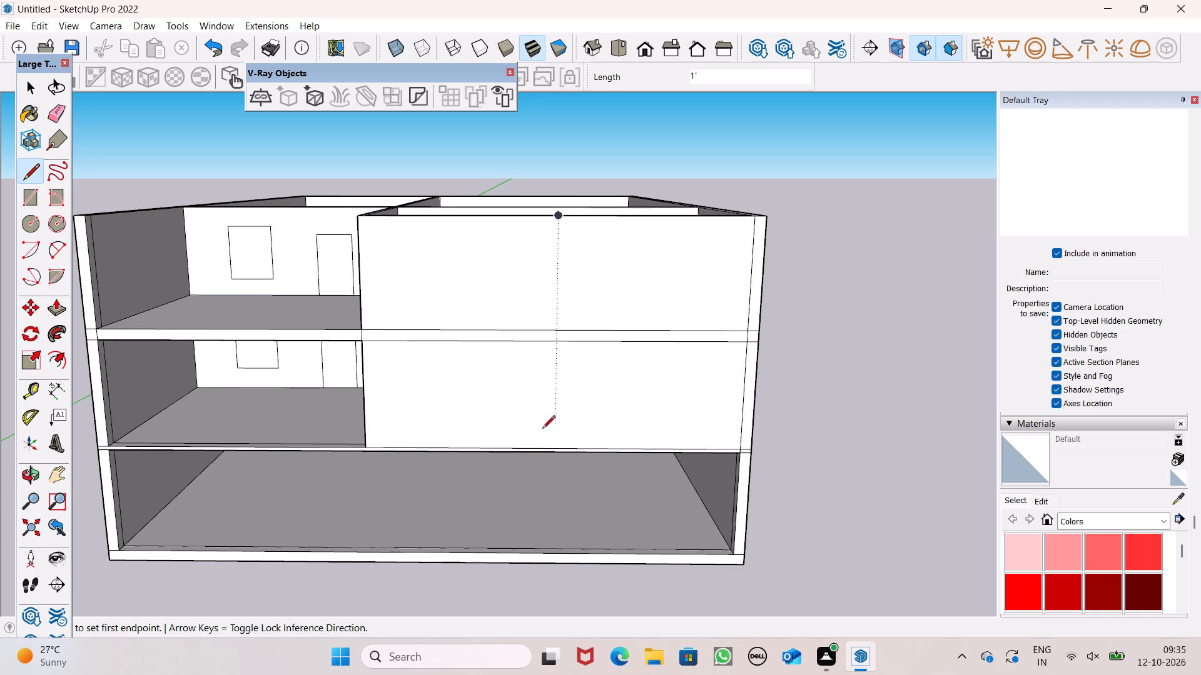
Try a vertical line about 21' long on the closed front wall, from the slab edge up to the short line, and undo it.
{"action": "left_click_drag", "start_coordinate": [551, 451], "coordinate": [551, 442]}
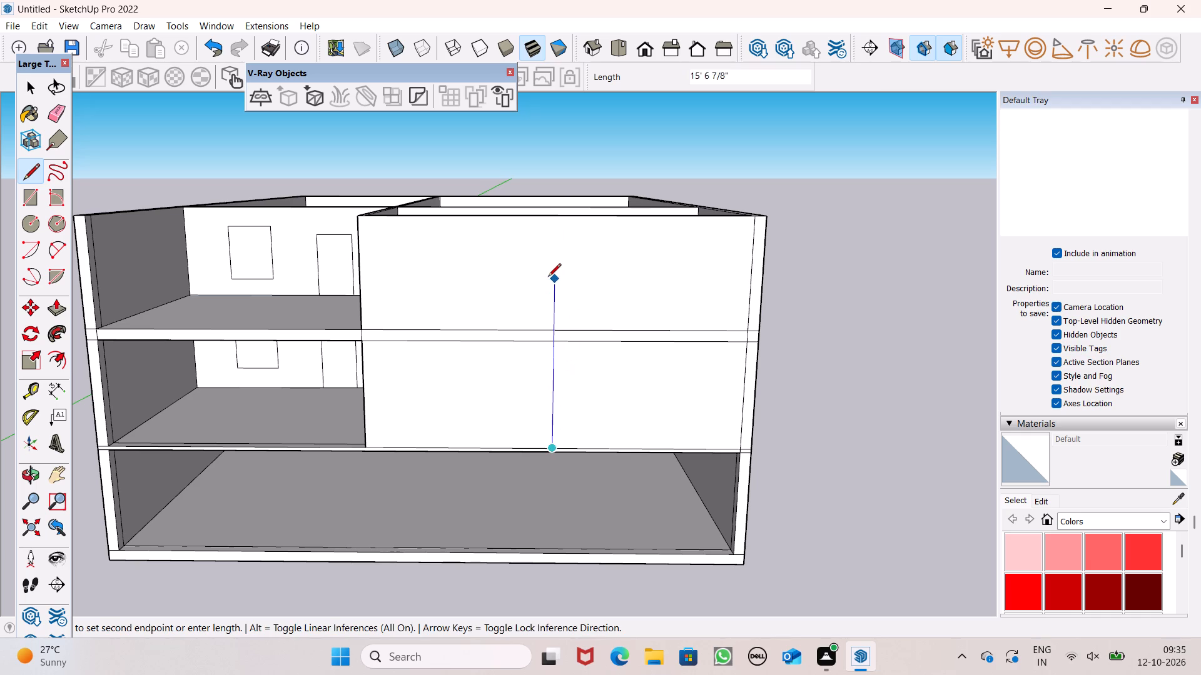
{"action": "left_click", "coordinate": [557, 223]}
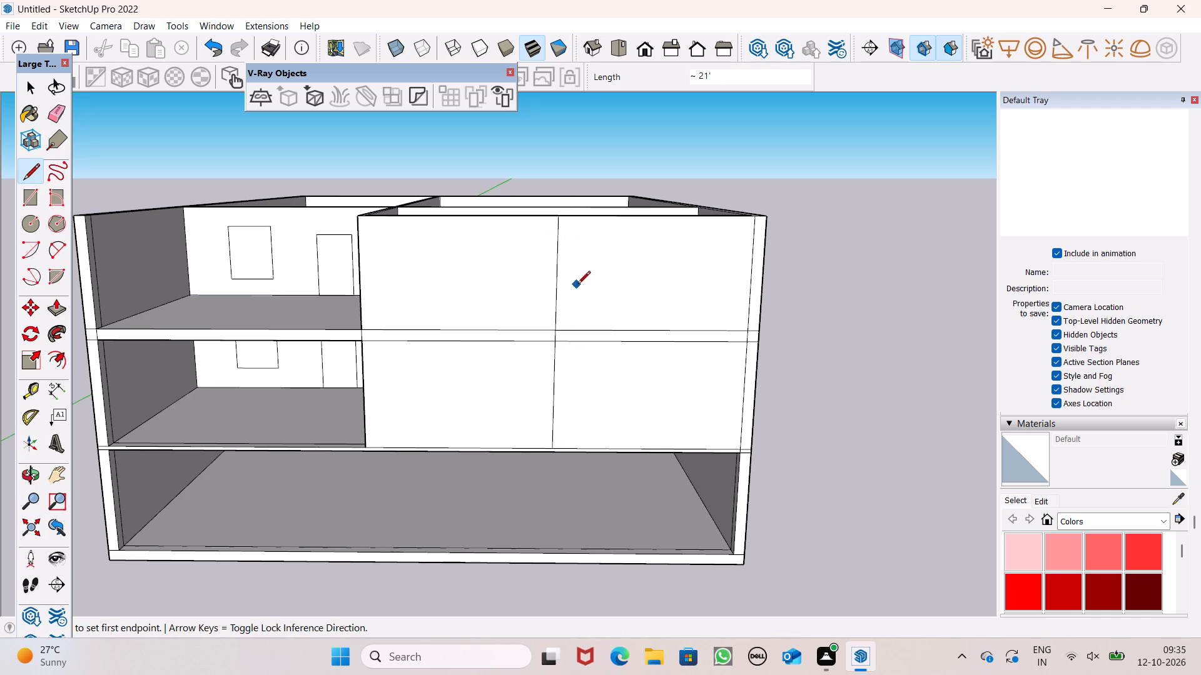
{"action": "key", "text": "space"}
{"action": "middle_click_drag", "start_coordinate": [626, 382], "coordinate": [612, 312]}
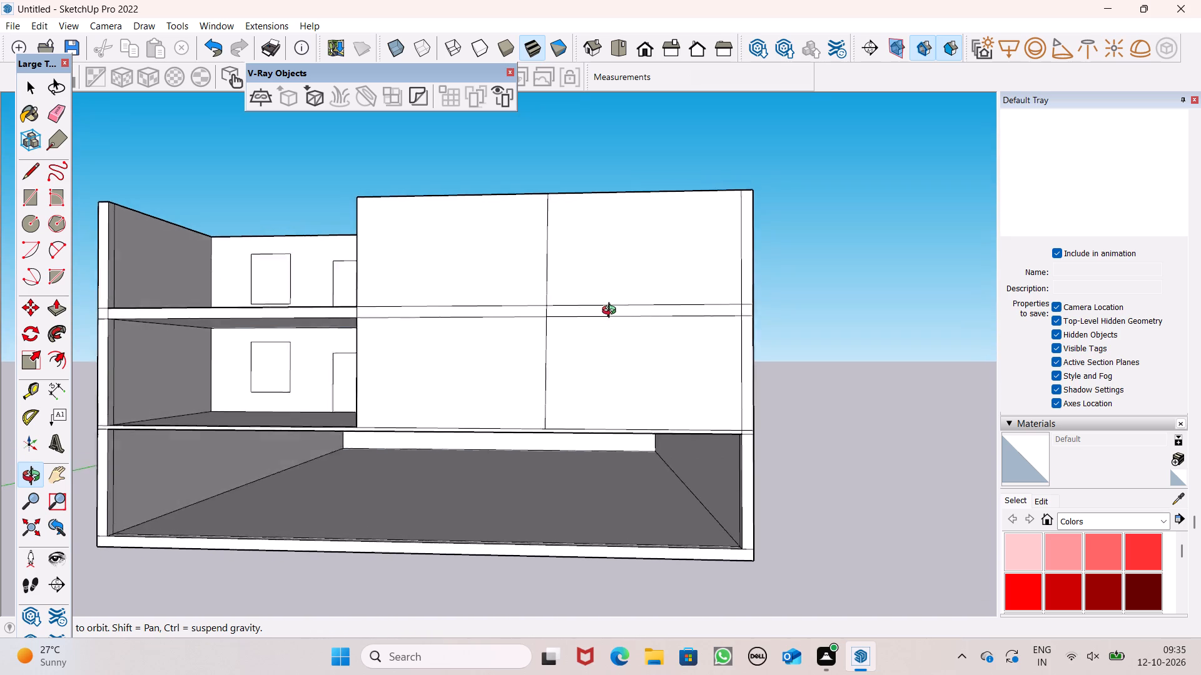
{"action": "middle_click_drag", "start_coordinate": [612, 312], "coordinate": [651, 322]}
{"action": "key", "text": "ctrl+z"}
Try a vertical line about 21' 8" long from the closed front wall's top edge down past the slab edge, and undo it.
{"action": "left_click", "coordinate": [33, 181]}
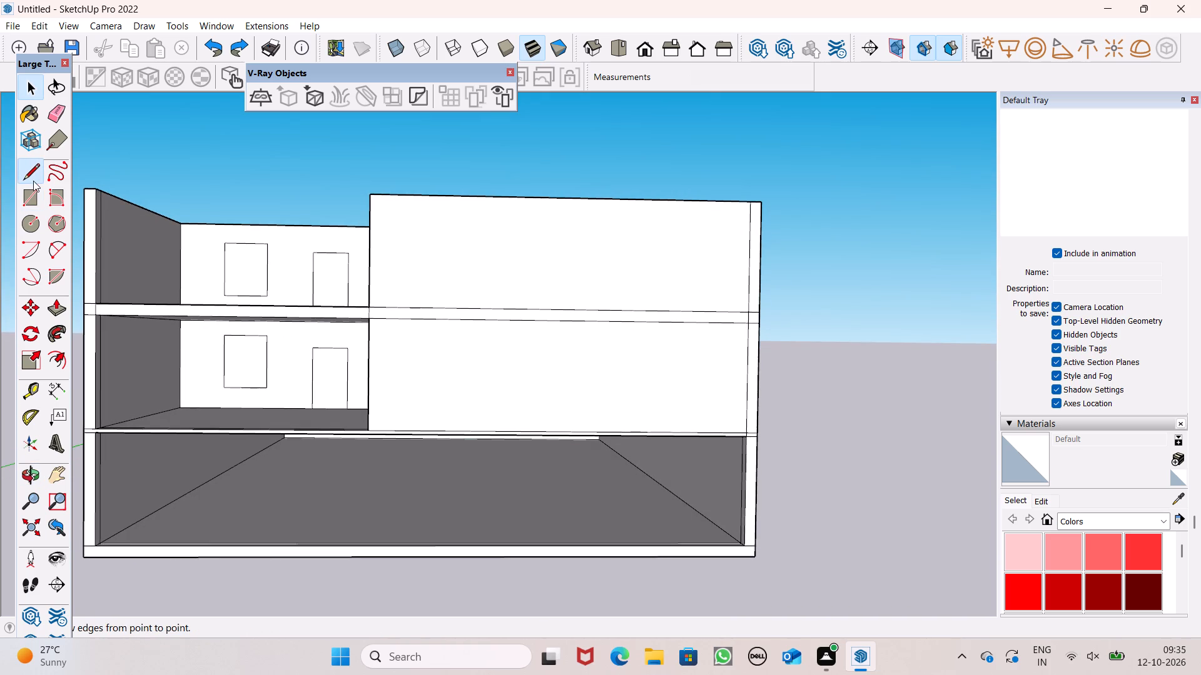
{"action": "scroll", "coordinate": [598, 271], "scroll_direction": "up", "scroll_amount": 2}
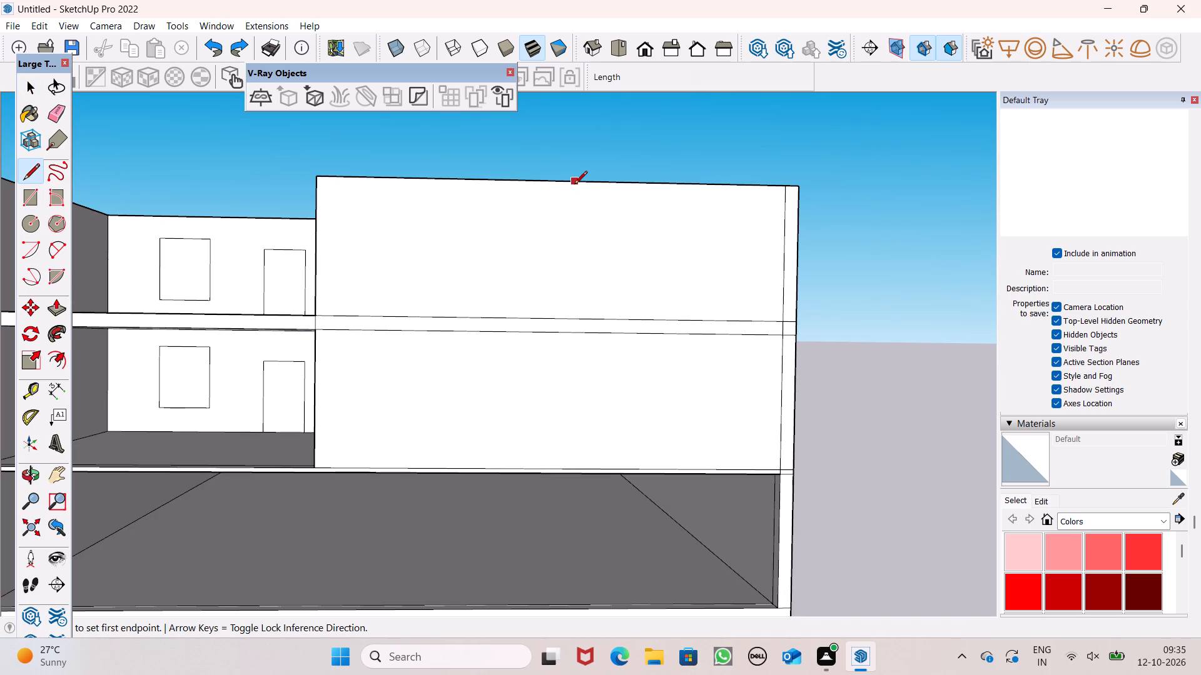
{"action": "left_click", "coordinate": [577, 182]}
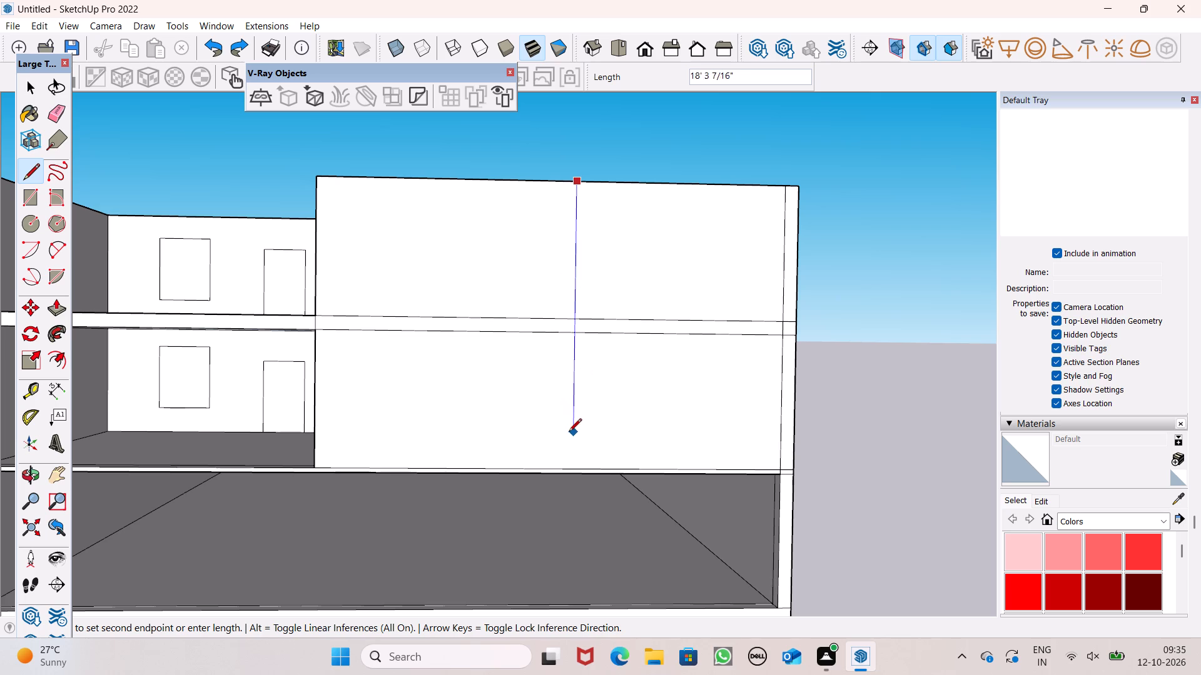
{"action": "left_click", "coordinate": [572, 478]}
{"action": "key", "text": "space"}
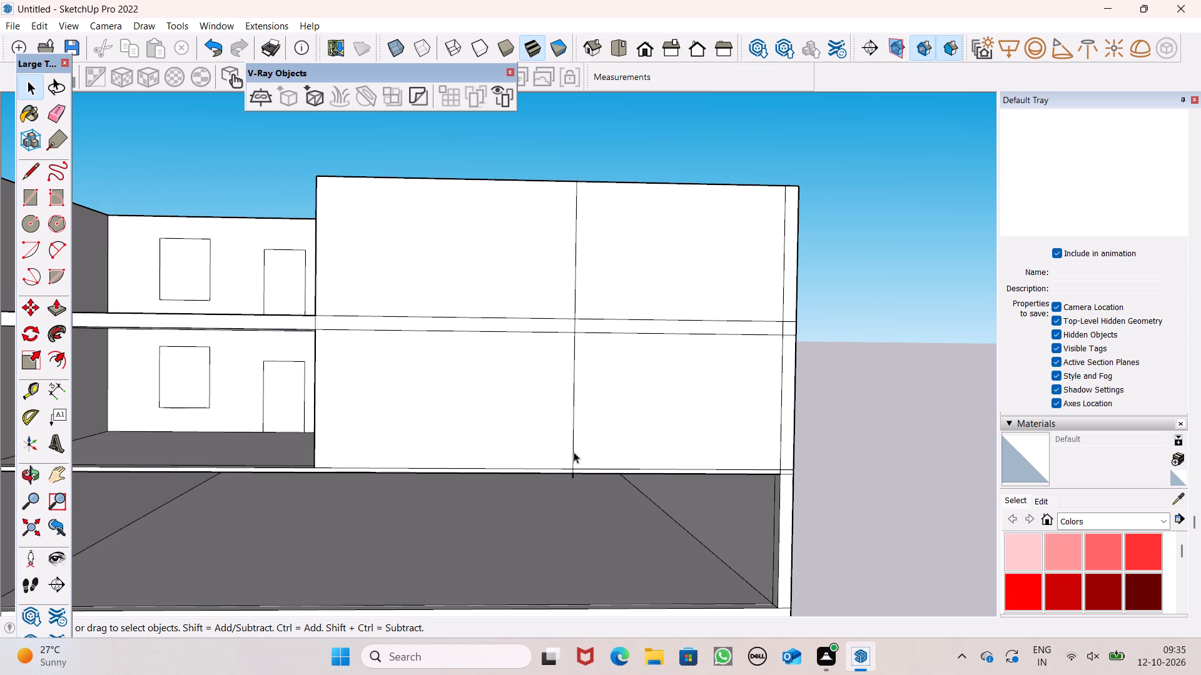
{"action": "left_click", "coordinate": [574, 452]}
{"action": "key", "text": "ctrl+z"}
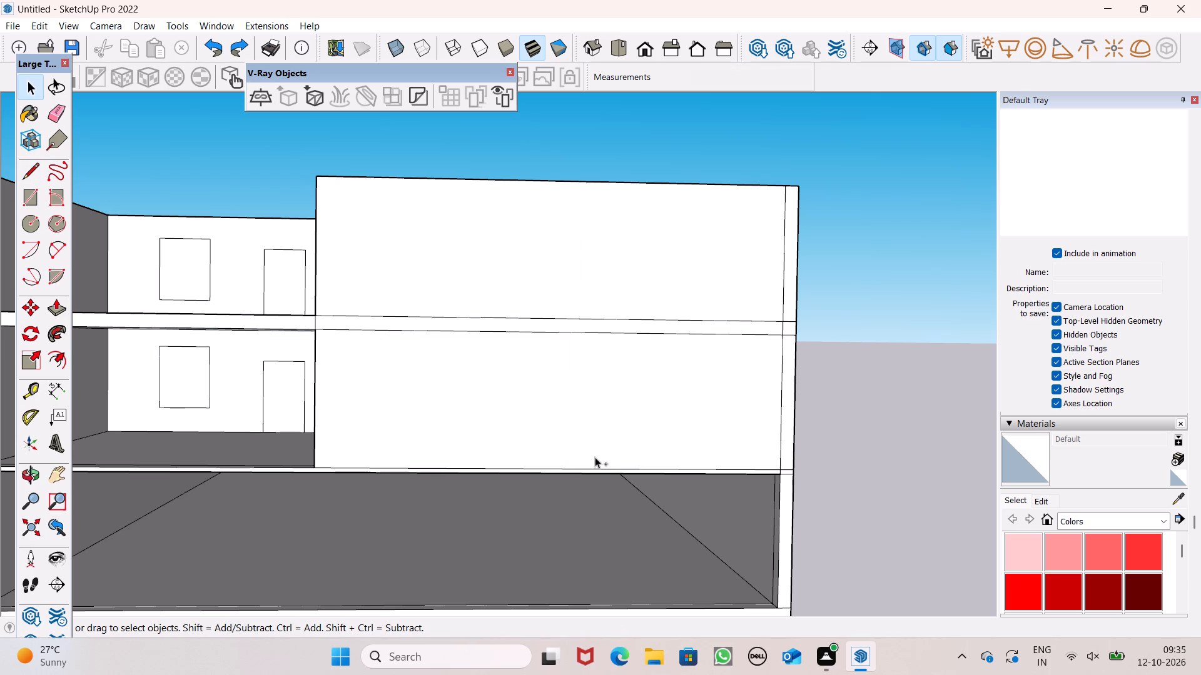
Draw a vertical line about 21' 4" long near the middle of the closed front wall, from its top edge down to the slab edge.
{"action": "left_click", "coordinate": [36, 172], "text": "ctrl"}
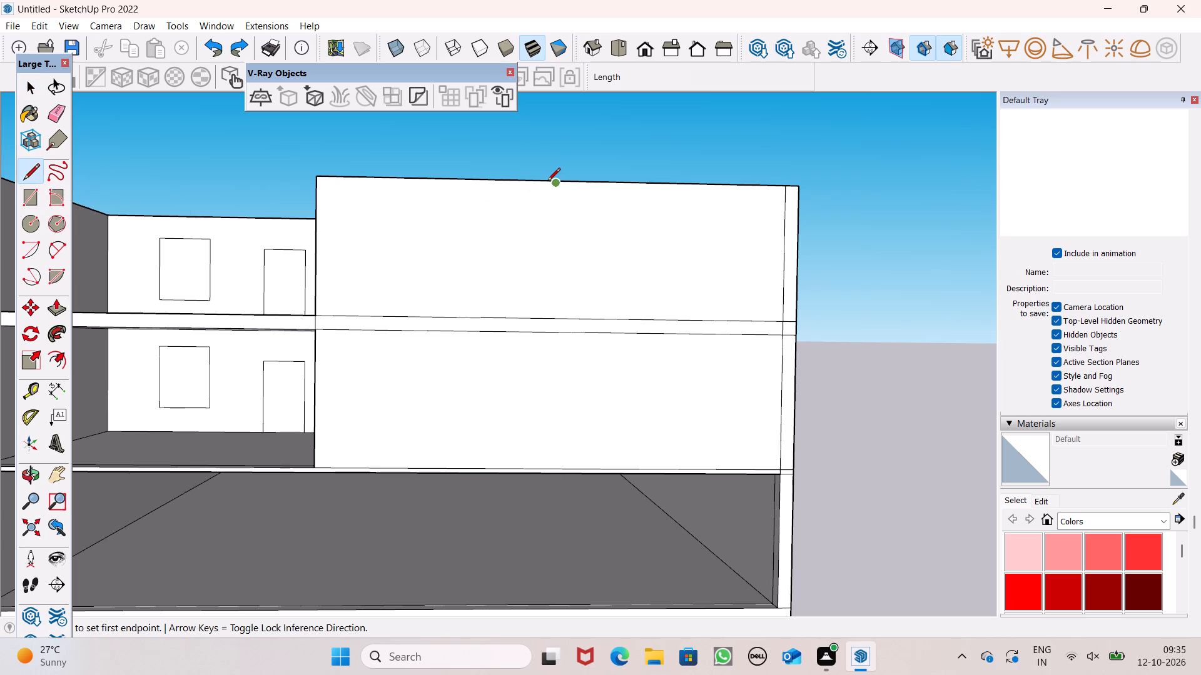
{"action": "left_click", "coordinate": [541, 184], "text": "ctrl"}
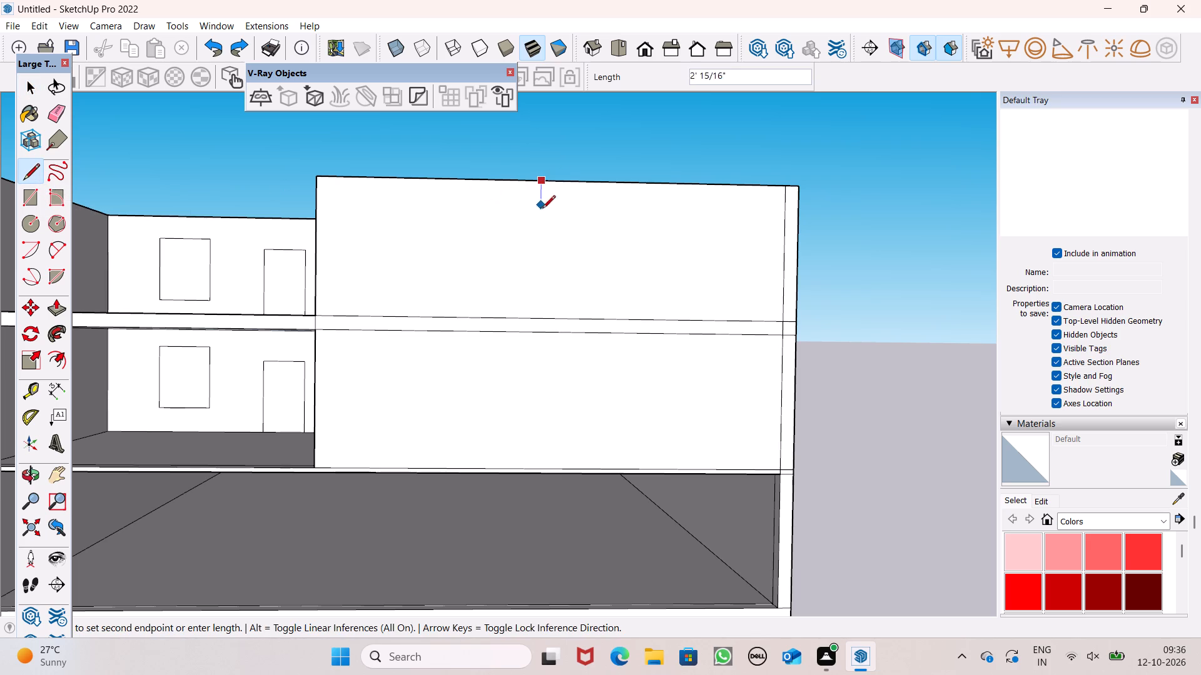
{"action": "left_click", "coordinate": [536, 475], "text": "ctrl"}
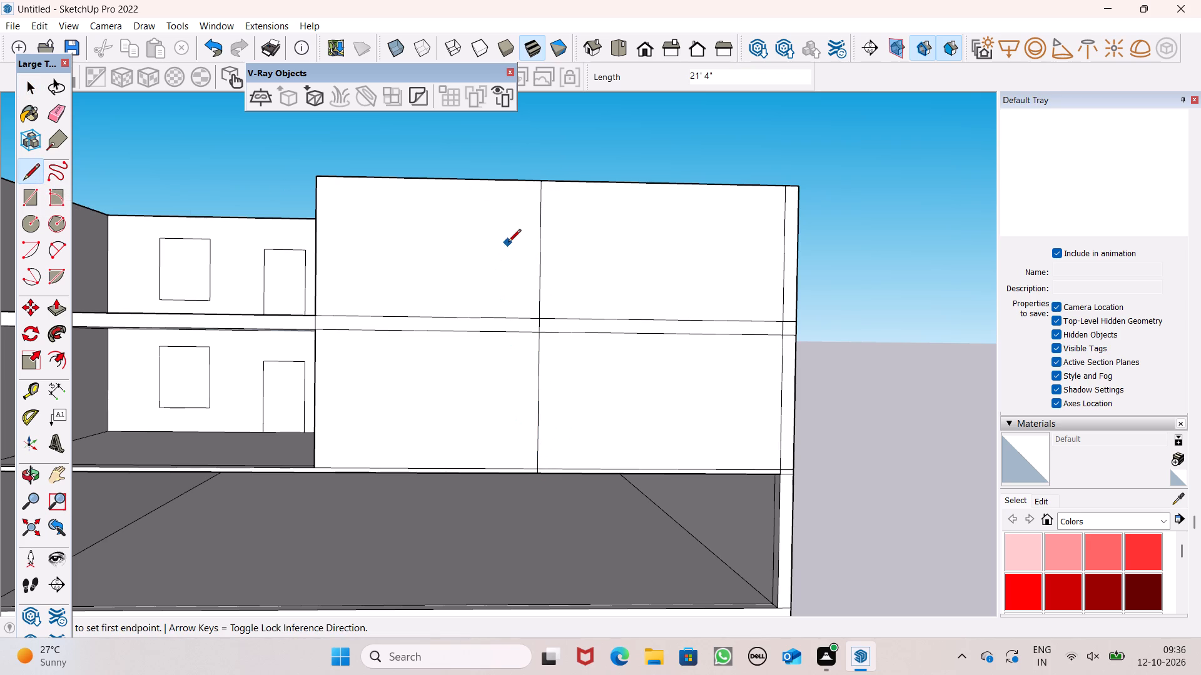
{"action": "key", "text": "ctrl+space"}
Draw a 1' line across the front wall's top from the upper end of the vertical line.
{"action": "scroll", "coordinate": [549, 194], "scroll_direction": "up", "scroll_amount": 7}
{"action": "scroll", "coordinate": [555, 167], "scroll_direction": "down", "scroll_amount": 10}
{"action": "middle_click_drag", "start_coordinate": [608, 196], "coordinate": [517, 477]}
{"action": "scroll", "coordinate": [553, 352], "scroll_direction": "up", "scroll_amount": 6}
{"action": "scroll", "coordinate": [548, 270], "scroll_direction": "up", "scroll_amount": 2}
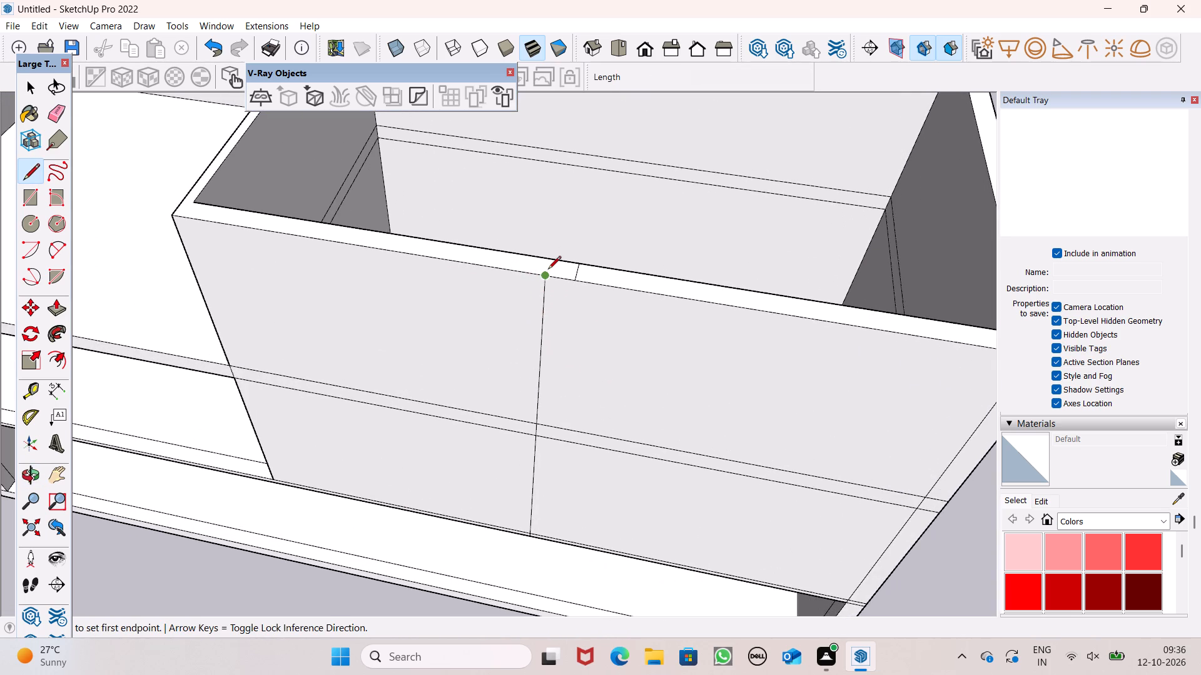
{"action": "scroll", "coordinate": [548, 270], "scroll_direction": "up", "scroll_amount": 5}
{"action": "left_click", "coordinate": [540, 277]}
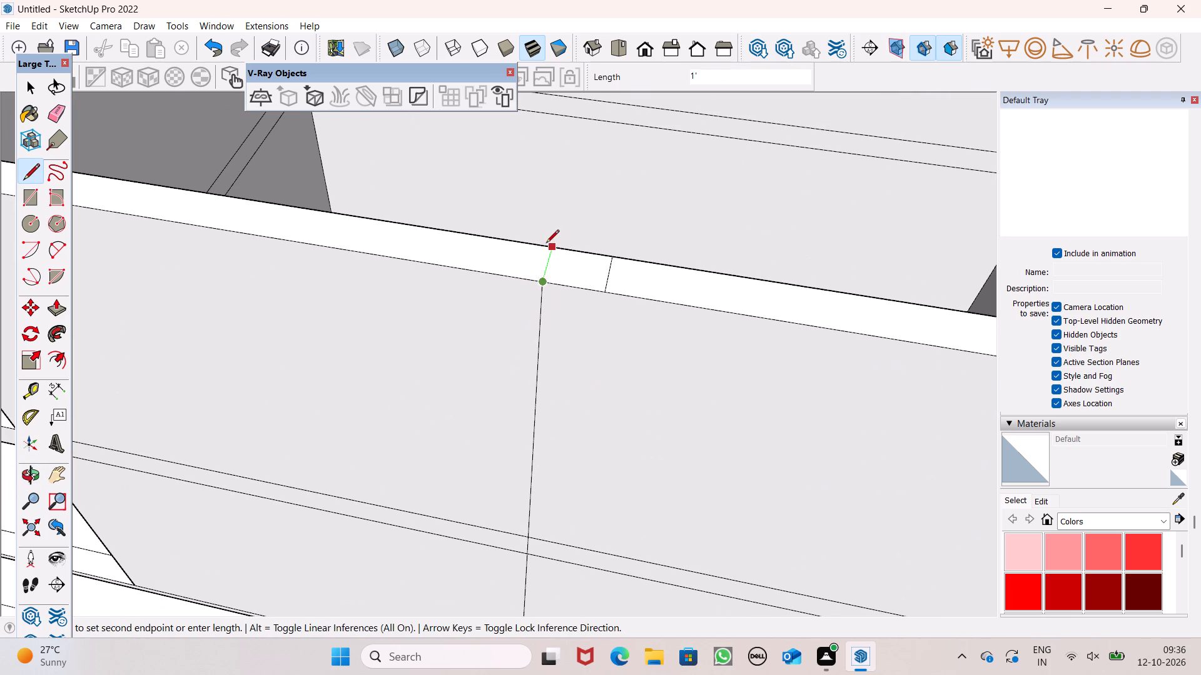
{"action": "left_click", "coordinate": [546, 243]}
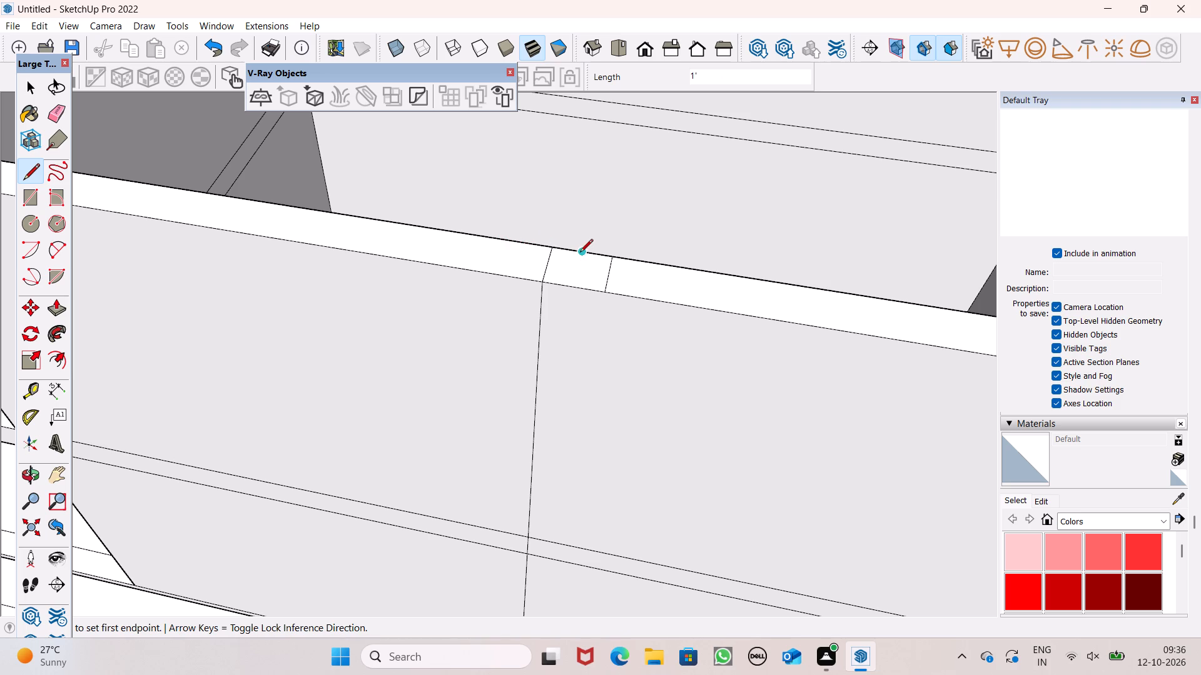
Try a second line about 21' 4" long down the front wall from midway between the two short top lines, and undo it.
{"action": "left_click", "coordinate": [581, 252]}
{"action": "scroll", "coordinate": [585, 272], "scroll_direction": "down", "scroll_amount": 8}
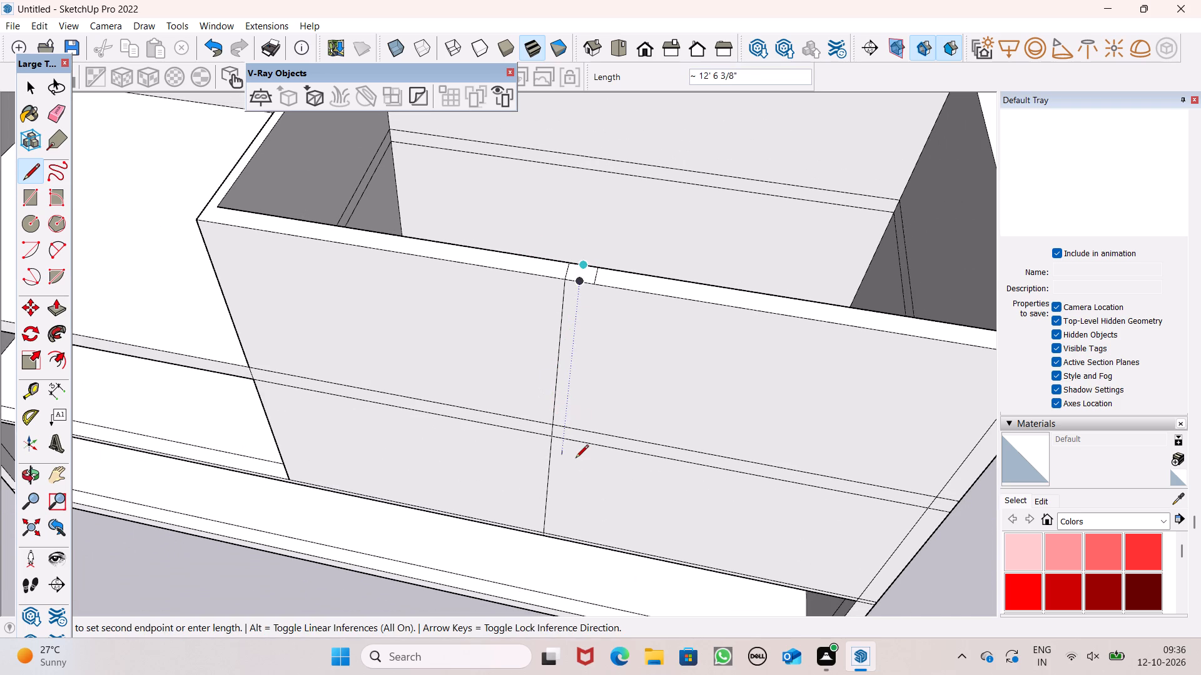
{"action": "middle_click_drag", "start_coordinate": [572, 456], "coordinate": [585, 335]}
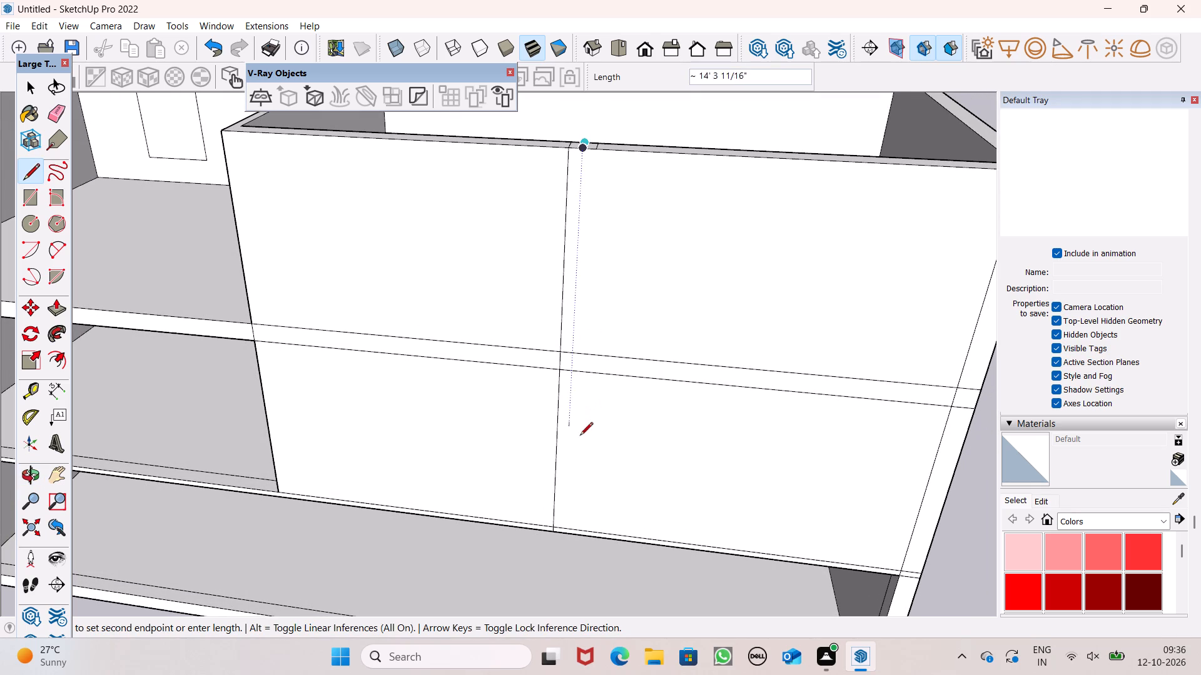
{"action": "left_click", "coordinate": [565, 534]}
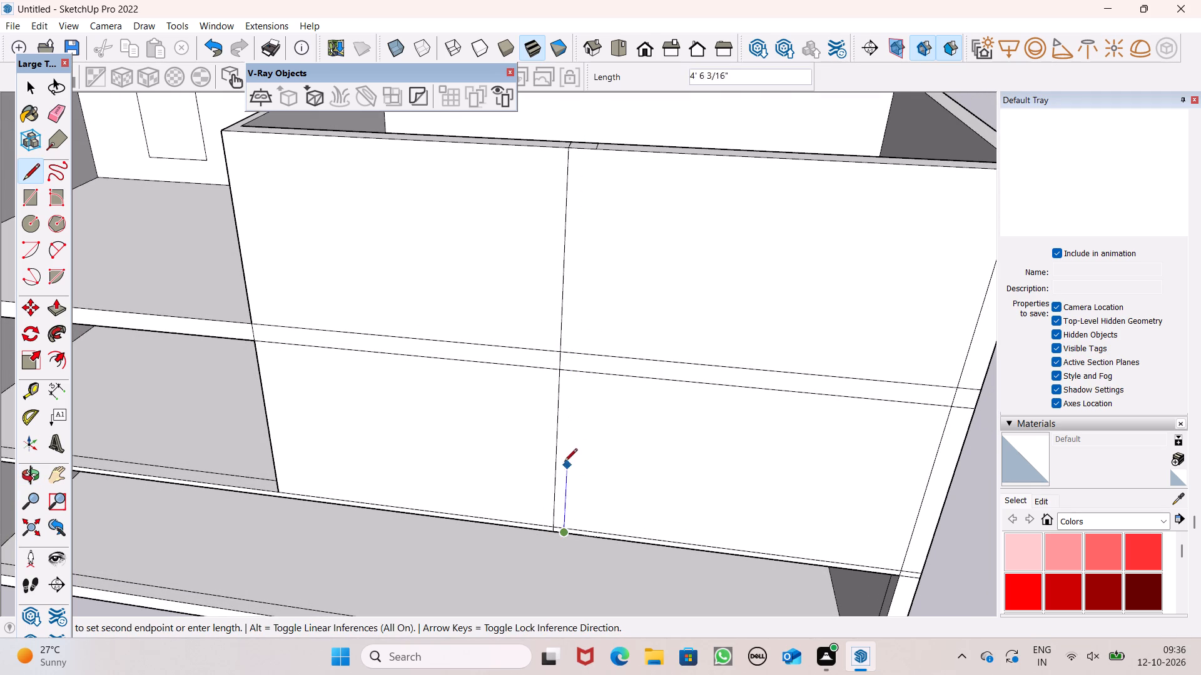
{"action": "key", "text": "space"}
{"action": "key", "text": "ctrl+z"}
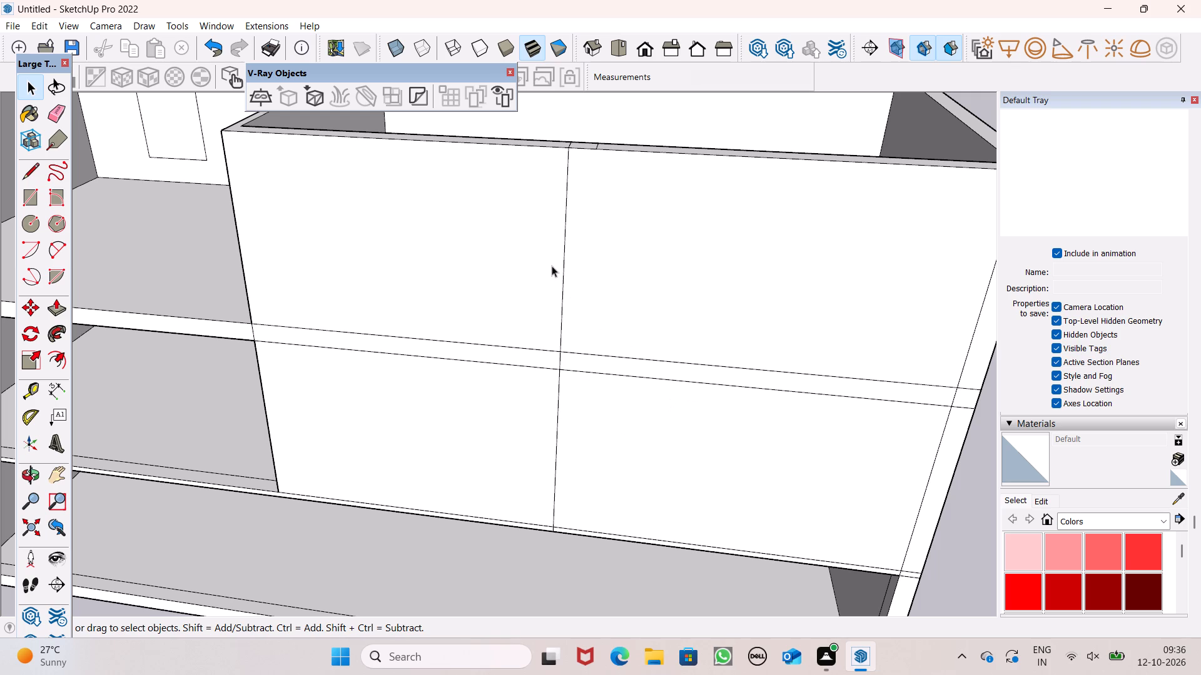
Erase the extra short line across the front wall's top beside the one that meets the vertical line.
{"action": "scroll", "coordinate": [605, 244], "scroll_direction": "down", "scroll_amount": 2}
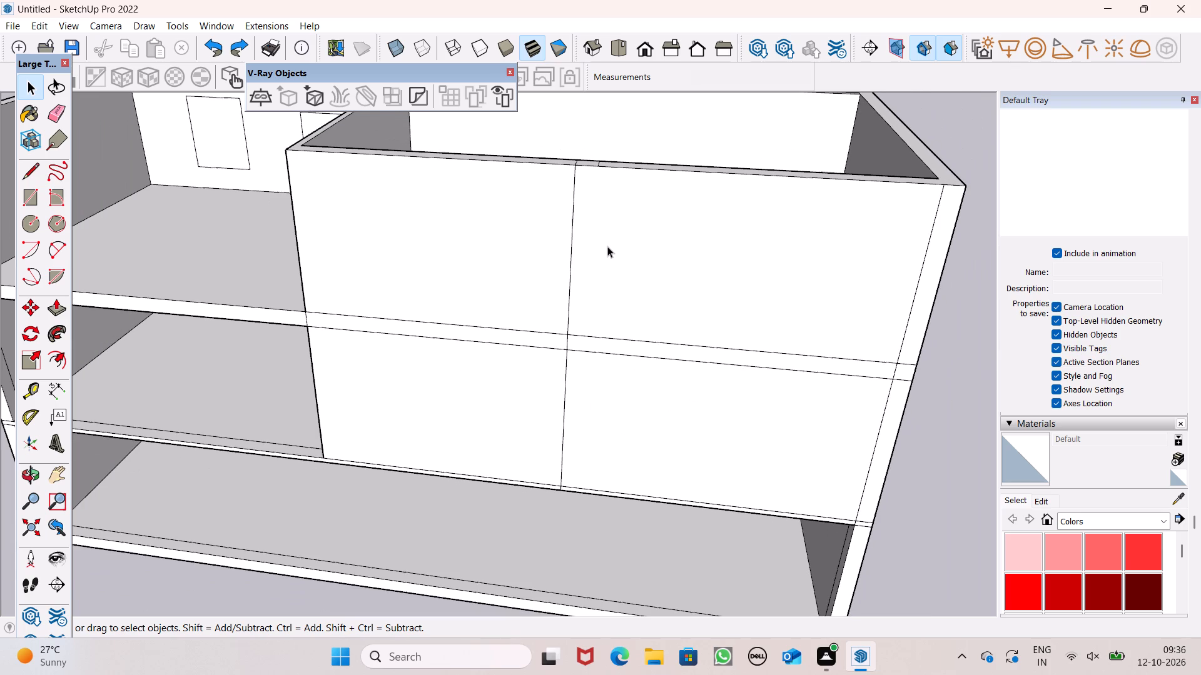
{"action": "scroll", "coordinate": [614, 247], "scroll_direction": "down", "scroll_amount": 7}
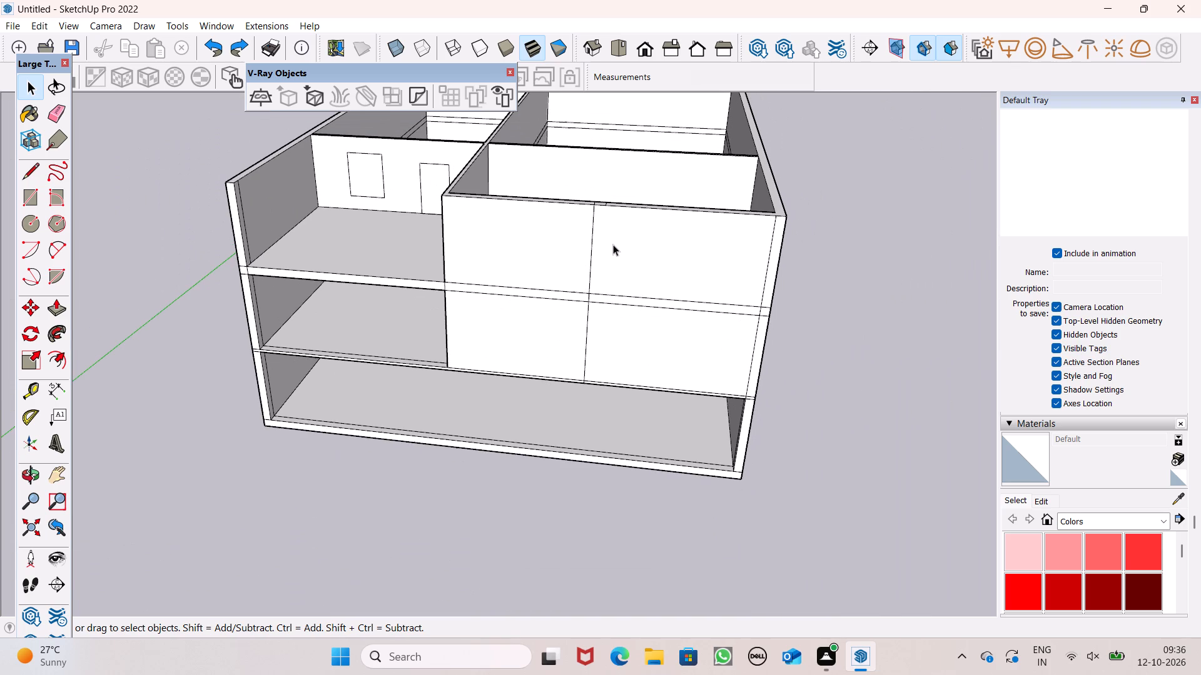
{"action": "scroll", "coordinate": [613, 244], "scroll_direction": "down", "scroll_amount": 1}
{"action": "middle_click_drag", "start_coordinate": [614, 254], "coordinate": [595, 414]}
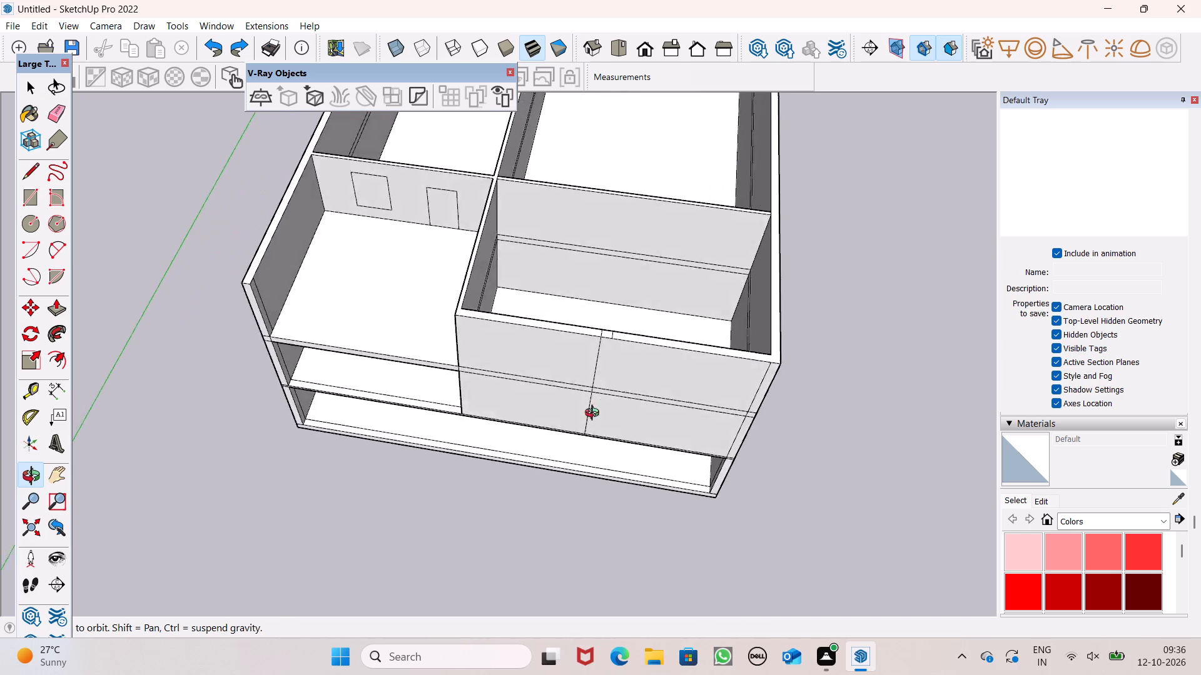
{"action": "middle_click_drag", "start_coordinate": [595, 414], "coordinate": [57, 379]}
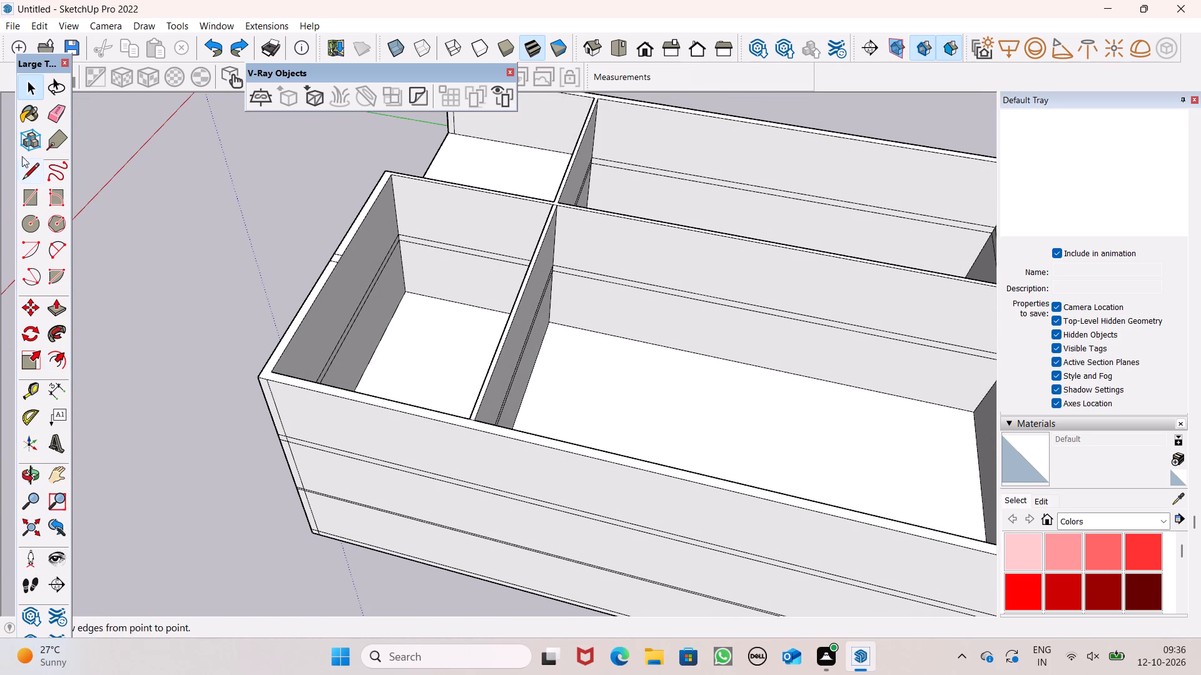
{"action": "left_click", "coordinate": [49, 117]}
{"action": "middle_click_drag", "start_coordinate": [255, 302], "coordinate": [550, 245]}
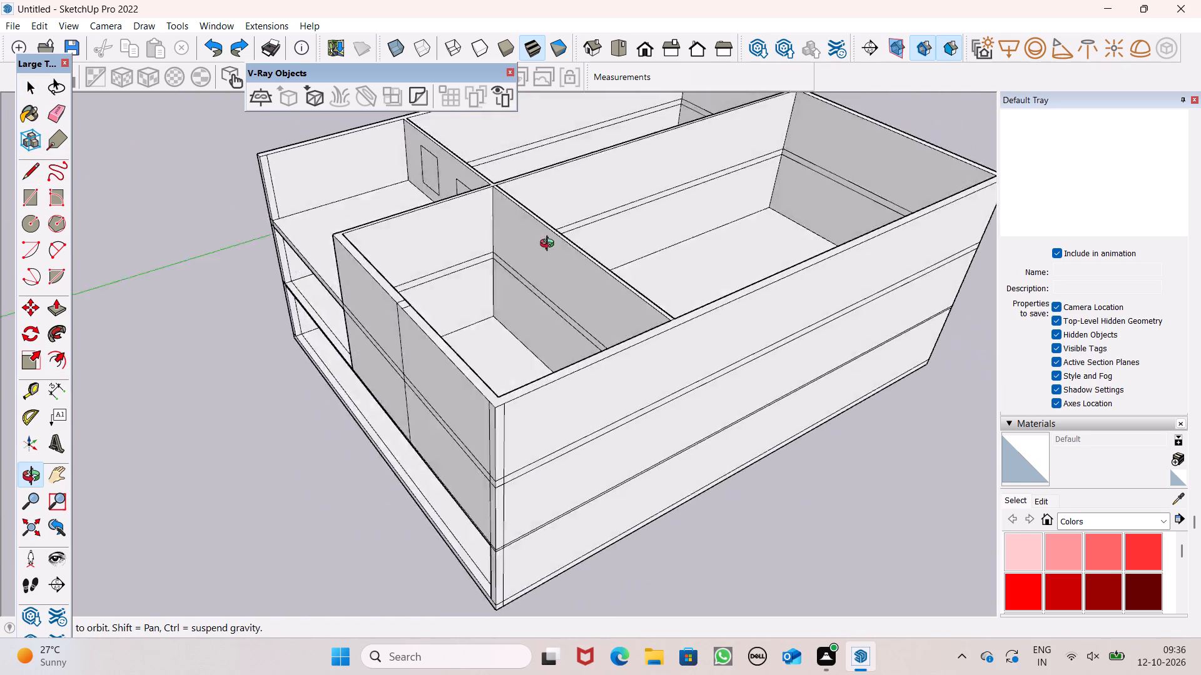
{"action": "middle_click_drag", "start_coordinate": [550, 245], "coordinate": [653, 191]}
{"action": "scroll", "coordinate": [455, 326], "scroll_direction": "up", "scroll_amount": 7}
{"action": "scroll", "coordinate": [475, 207], "scroll_direction": "up", "scroll_amount": 7}
{"action": "left_click_drag", "start_coordinate": [483, 282], "coordinate": [490, 292]}
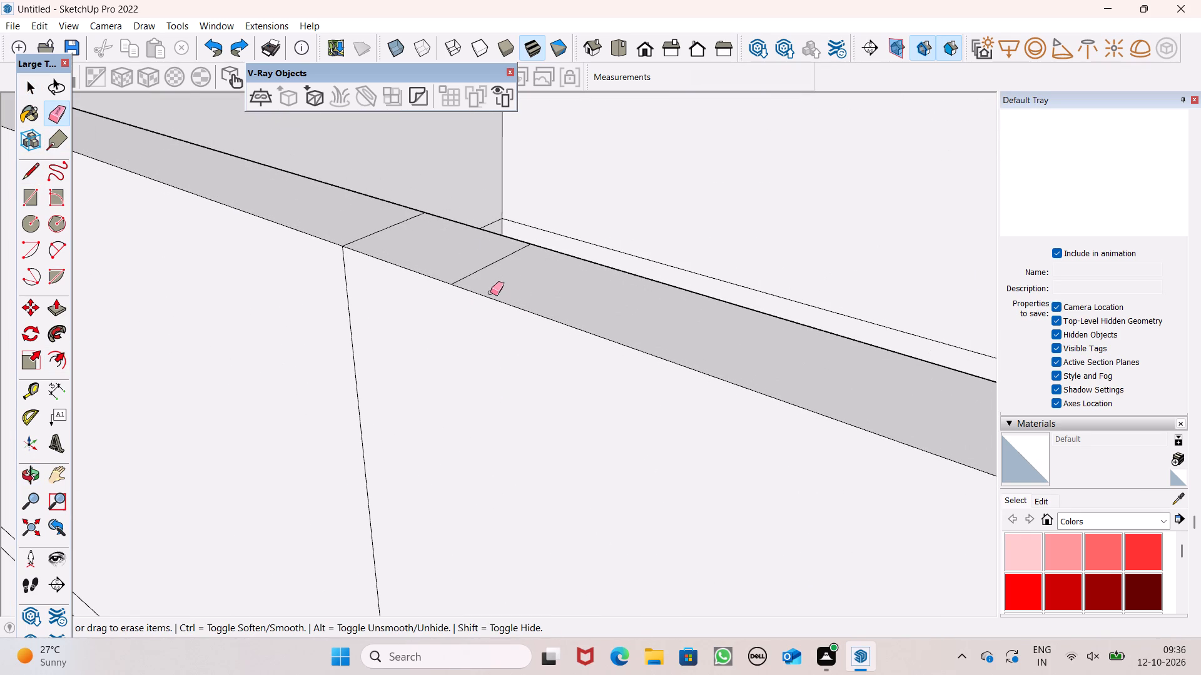
{"action": "left_click_drag", "start_coordinate": [490, 292], "coordinate": [491, 286]}
{"action": "left_click", "coordinate": [491, 285]}
{"action": "left_click_drag", "start_coordinate": [491, 282], "coordinate": [466, 257]}
{"action": "scroll", "coordinate": [622, 272], "scroll_direction": "down", "scroll_amount": 7}
Draw a vertical line down the front wall's inner face from the short top line to the floor, in 11' and 10' segments.
{"action": "middle_click_drag", "start_coordinate": [642, 296], "coordinate": [123, 406]}
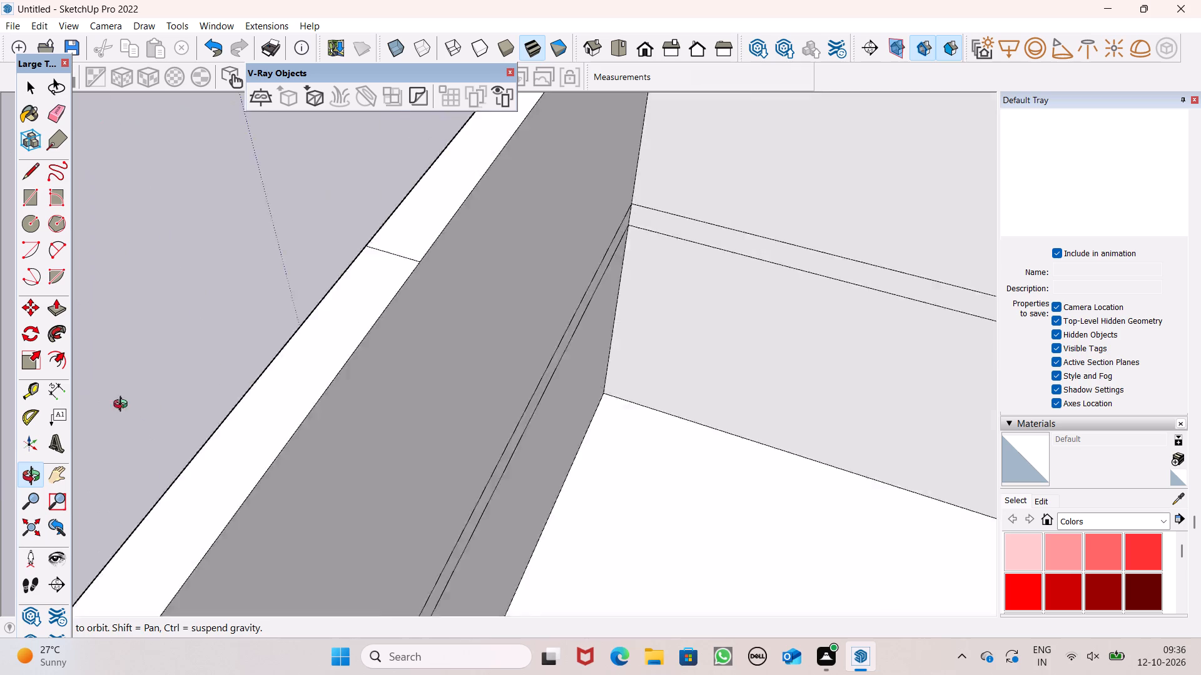
{"action": "middle_click_drag", "start_coordinate": [123, 406], "coordinate": [91, 406]}
{"action": "left_click", "coordinate": [41, 176]}
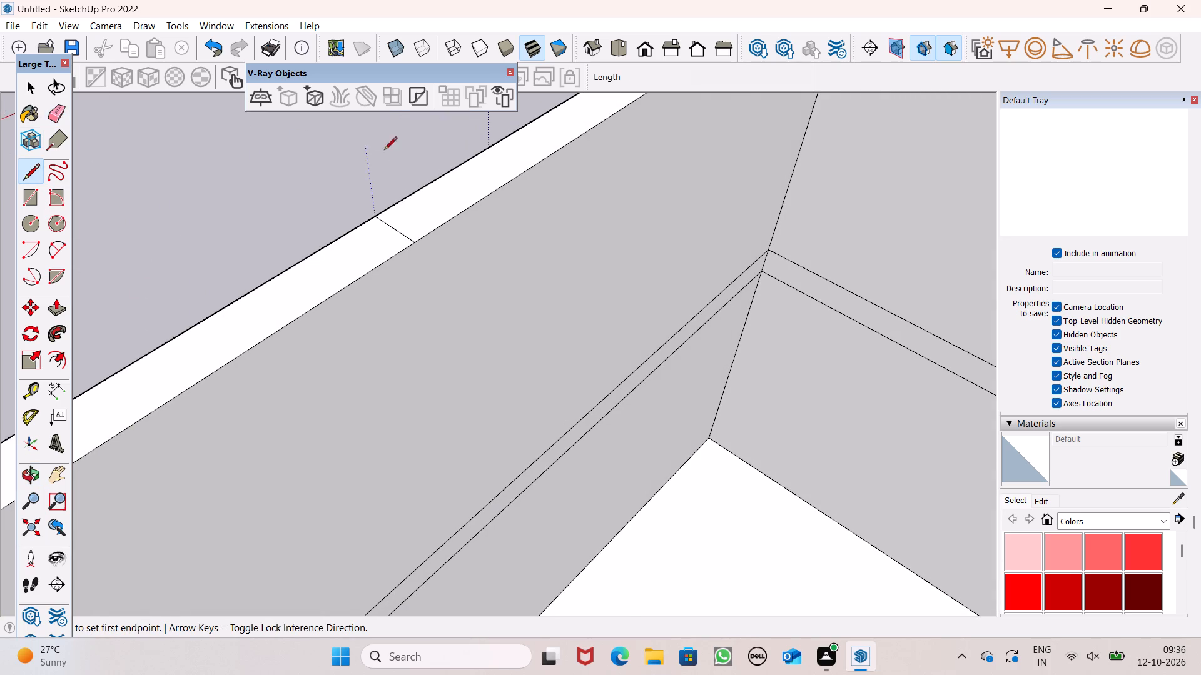
{"action": "scroll", "coordinate": [385, 151], "scroll_direction": "down", "scroll_amount": 7}
{"action": "left_click", "coordinate": [404, 179]}
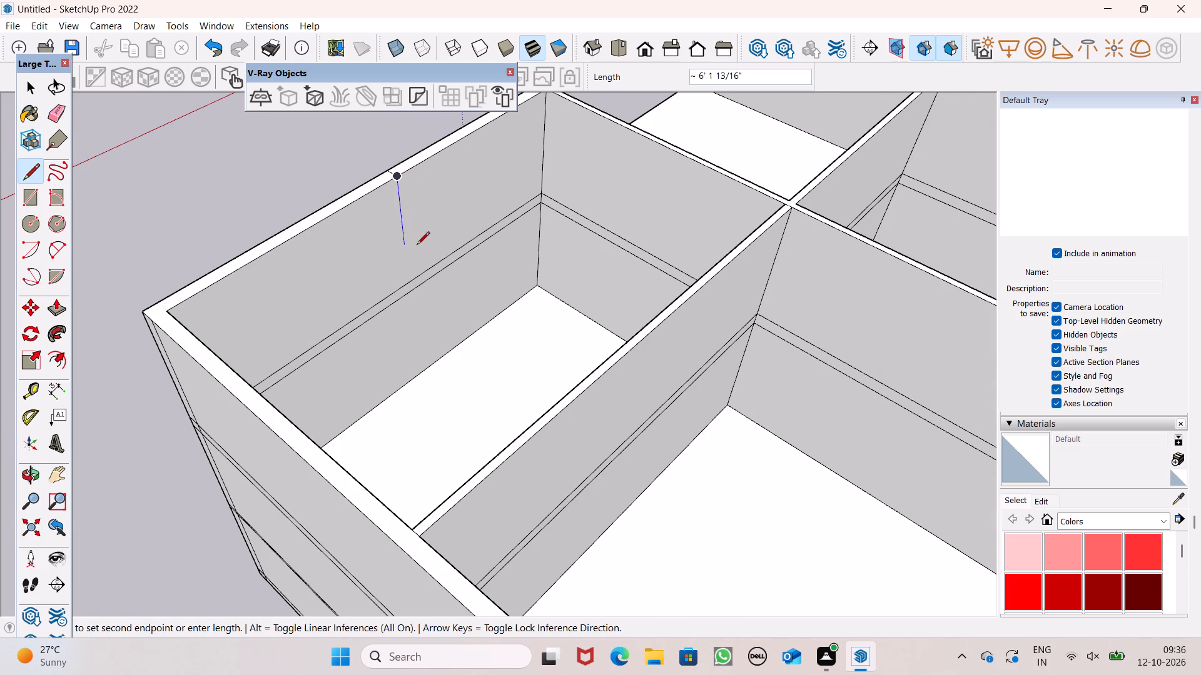
{"action": "left_click", "coordinate": [413, 291]}
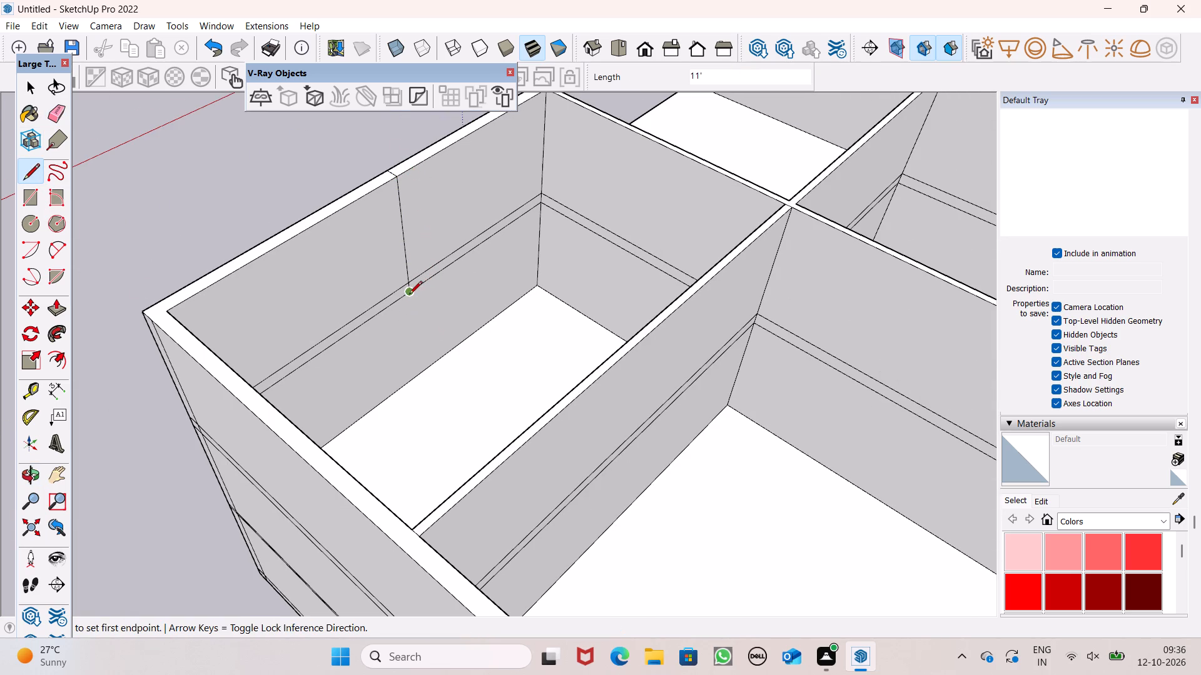
{"action": "left_click", "coordinate": [409, 295]}
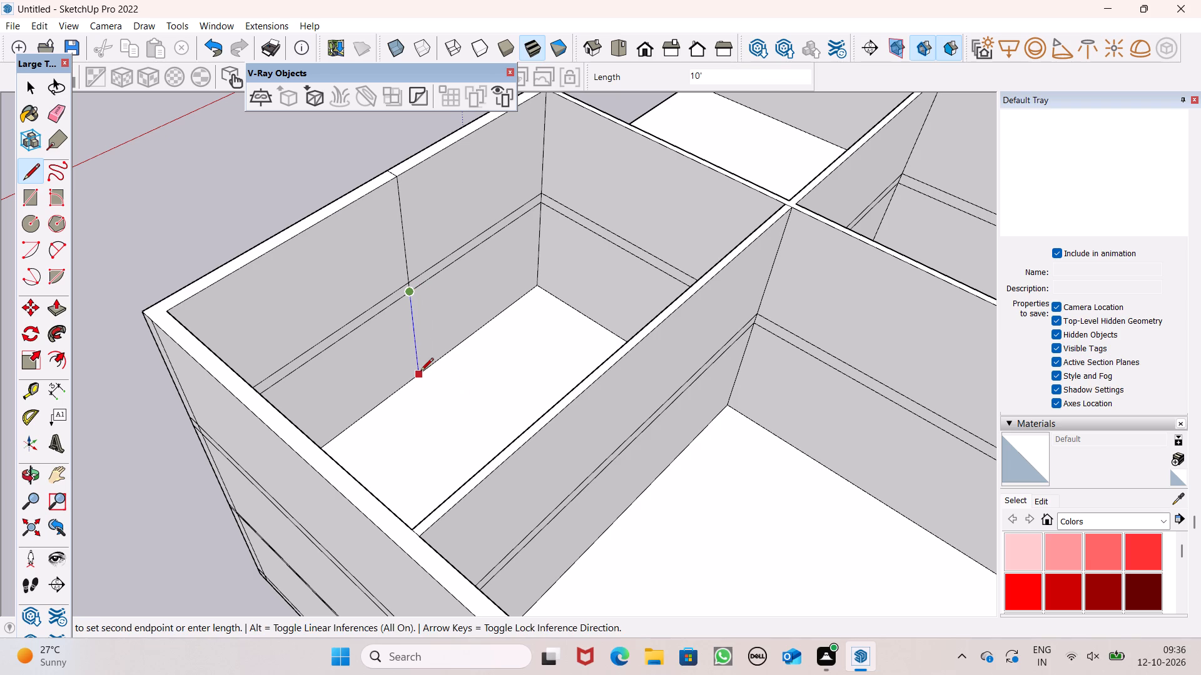
{"action": "left_click", "coordinate": [420, 372]}
{"action": "key", "text": "space"}
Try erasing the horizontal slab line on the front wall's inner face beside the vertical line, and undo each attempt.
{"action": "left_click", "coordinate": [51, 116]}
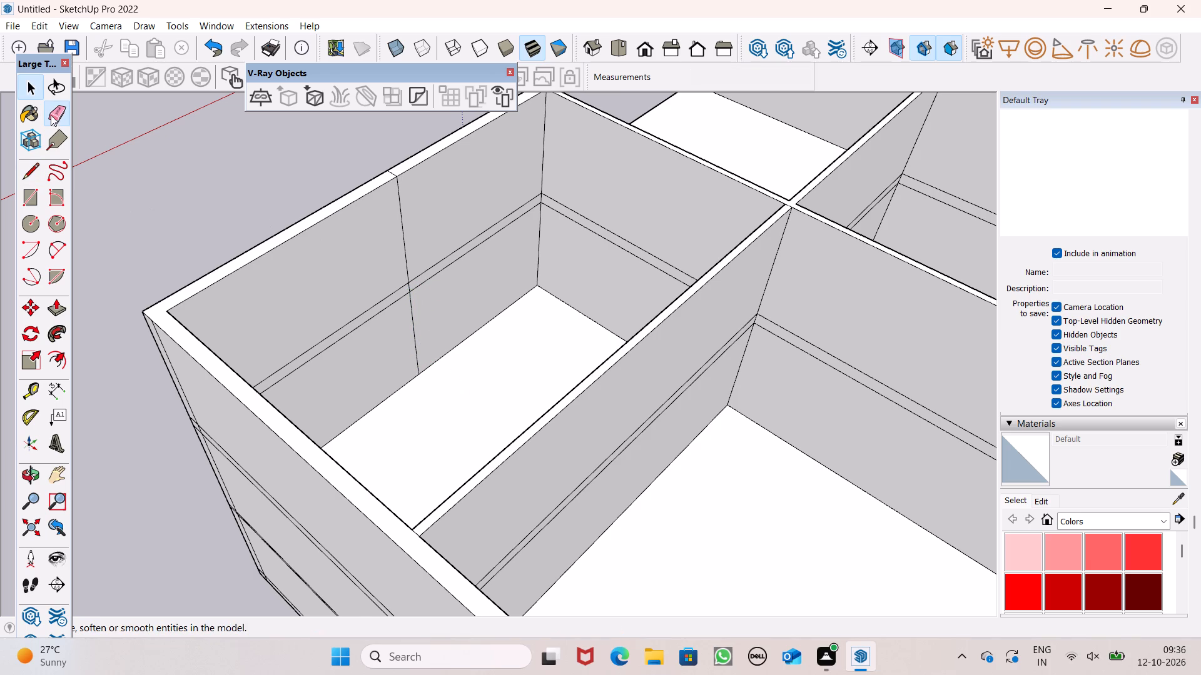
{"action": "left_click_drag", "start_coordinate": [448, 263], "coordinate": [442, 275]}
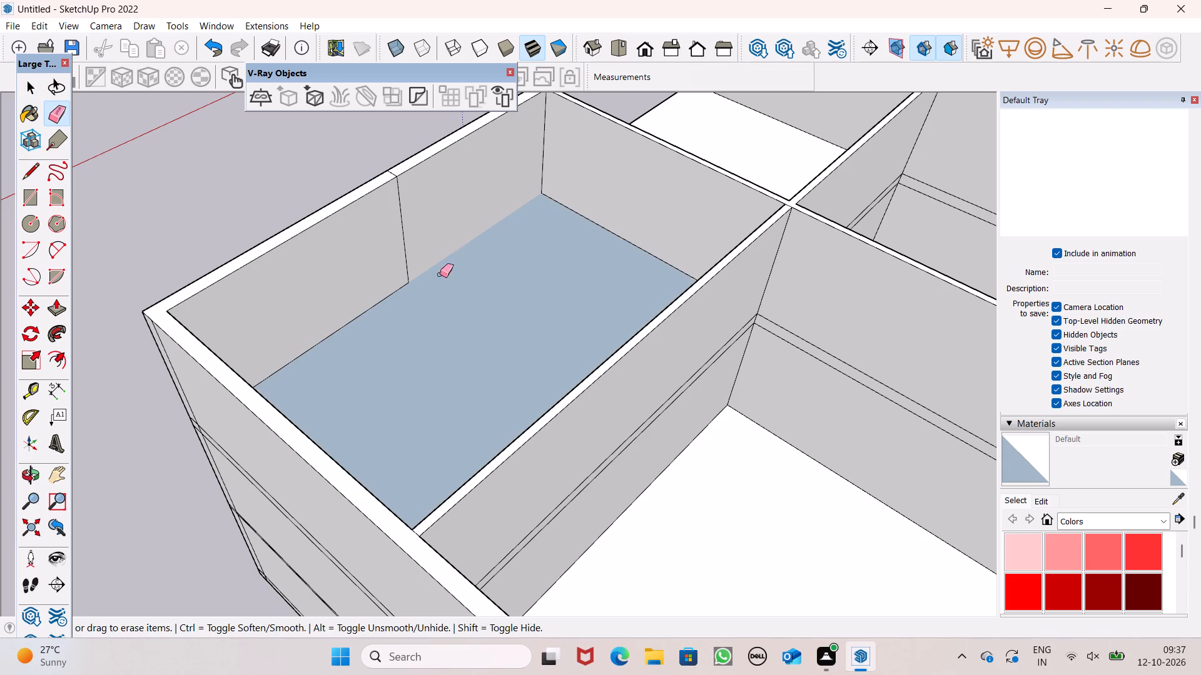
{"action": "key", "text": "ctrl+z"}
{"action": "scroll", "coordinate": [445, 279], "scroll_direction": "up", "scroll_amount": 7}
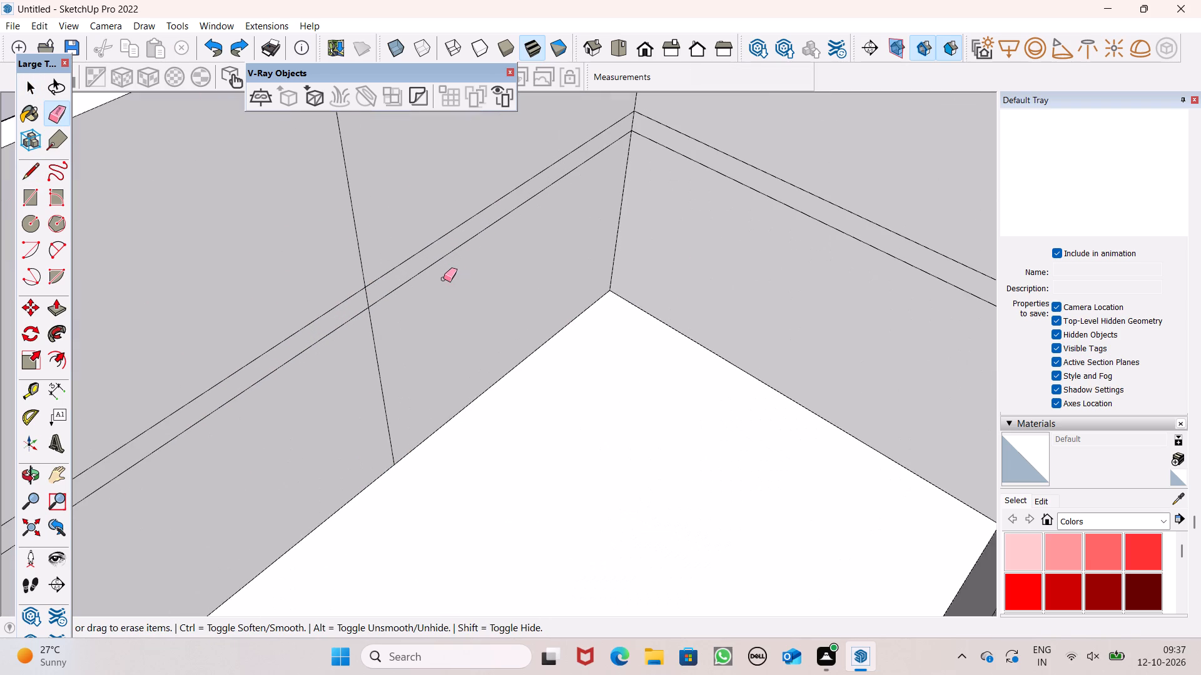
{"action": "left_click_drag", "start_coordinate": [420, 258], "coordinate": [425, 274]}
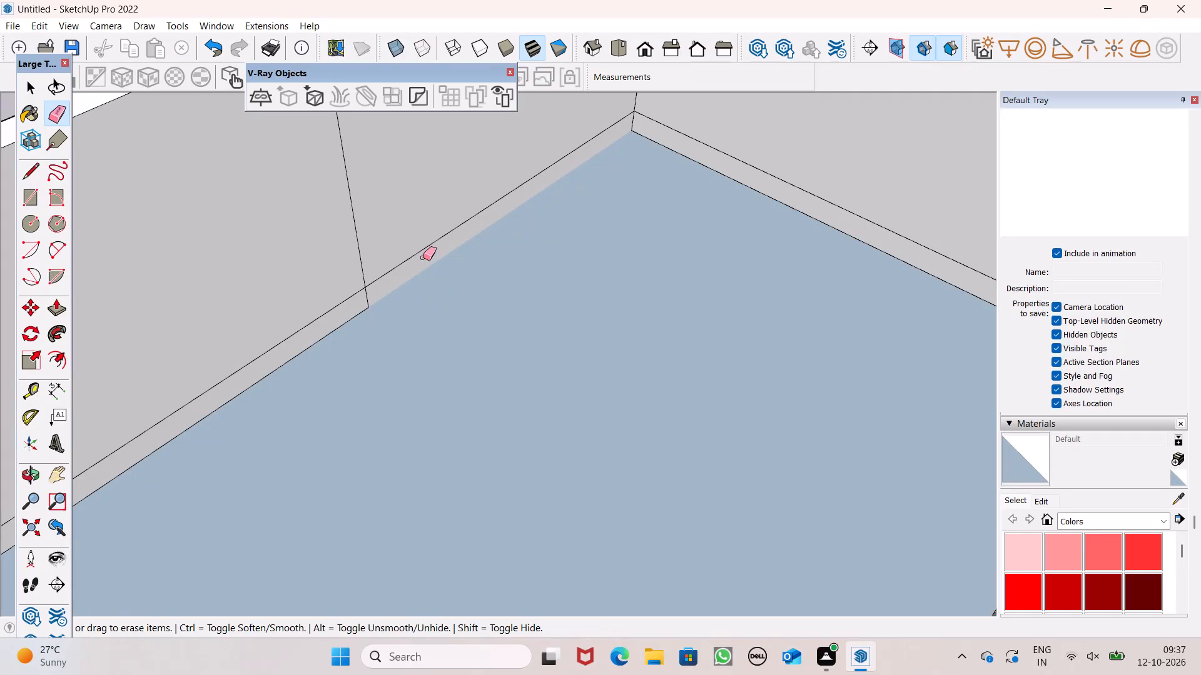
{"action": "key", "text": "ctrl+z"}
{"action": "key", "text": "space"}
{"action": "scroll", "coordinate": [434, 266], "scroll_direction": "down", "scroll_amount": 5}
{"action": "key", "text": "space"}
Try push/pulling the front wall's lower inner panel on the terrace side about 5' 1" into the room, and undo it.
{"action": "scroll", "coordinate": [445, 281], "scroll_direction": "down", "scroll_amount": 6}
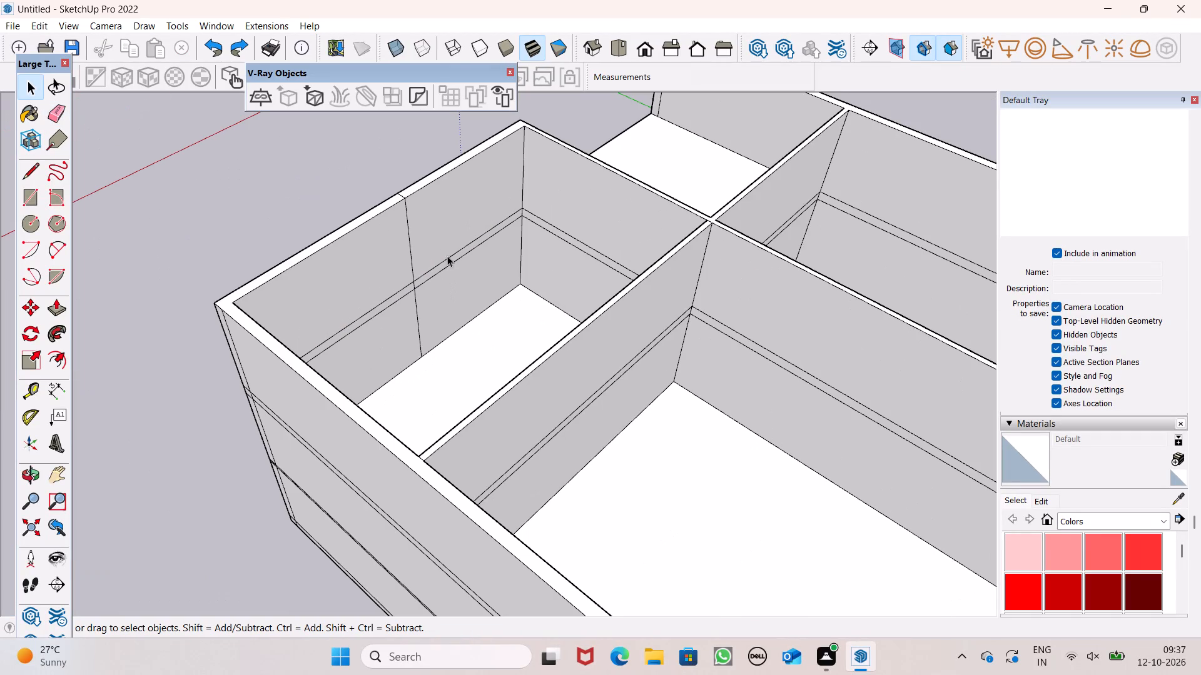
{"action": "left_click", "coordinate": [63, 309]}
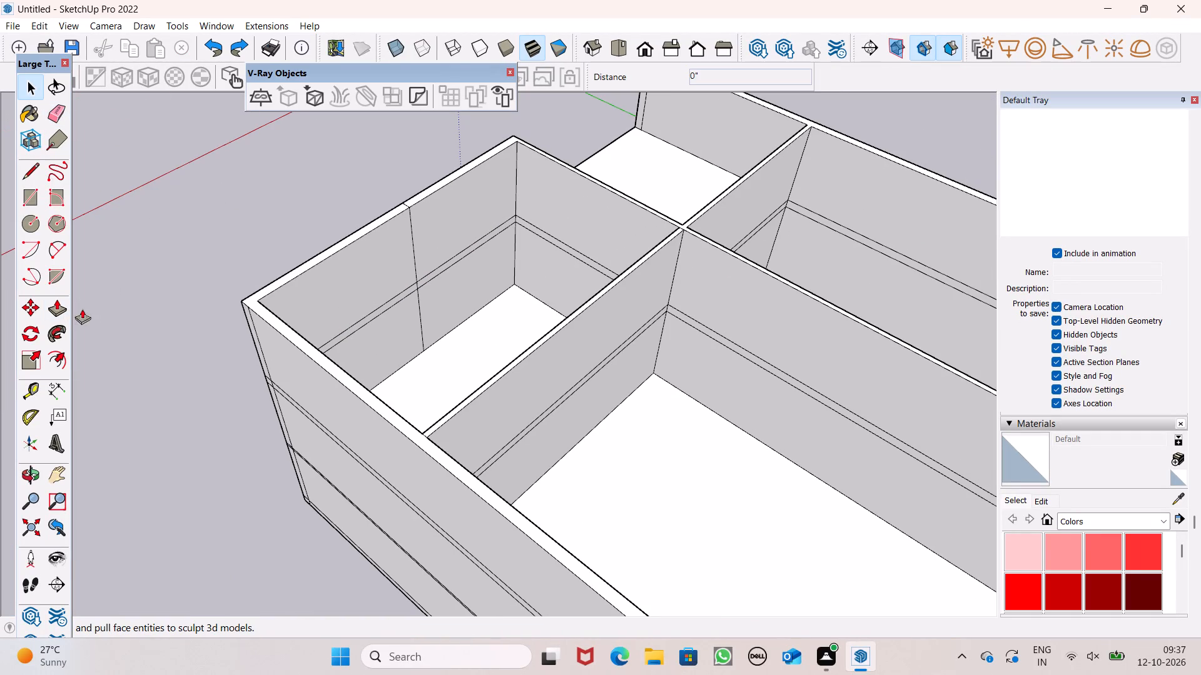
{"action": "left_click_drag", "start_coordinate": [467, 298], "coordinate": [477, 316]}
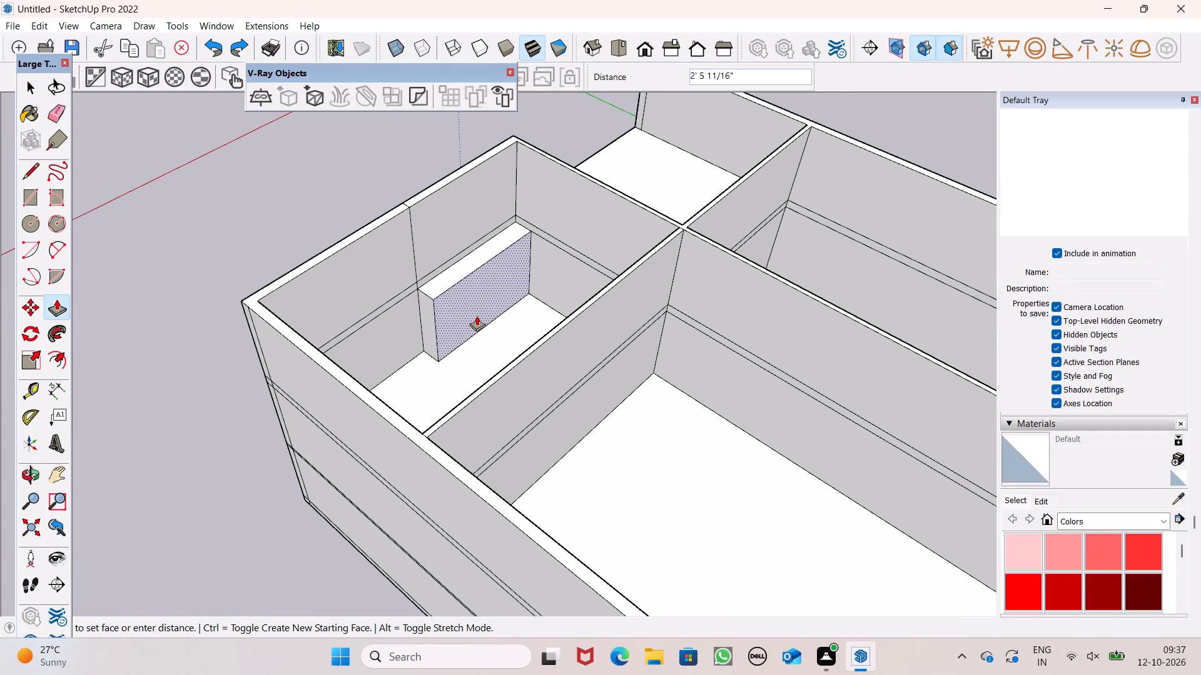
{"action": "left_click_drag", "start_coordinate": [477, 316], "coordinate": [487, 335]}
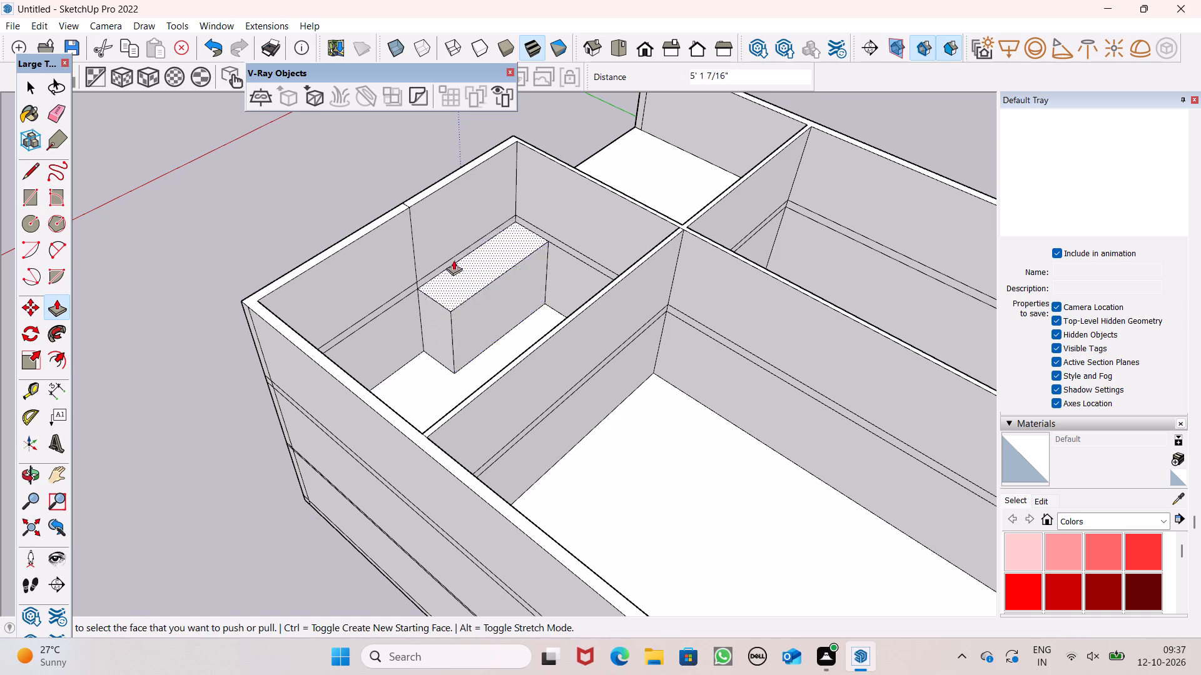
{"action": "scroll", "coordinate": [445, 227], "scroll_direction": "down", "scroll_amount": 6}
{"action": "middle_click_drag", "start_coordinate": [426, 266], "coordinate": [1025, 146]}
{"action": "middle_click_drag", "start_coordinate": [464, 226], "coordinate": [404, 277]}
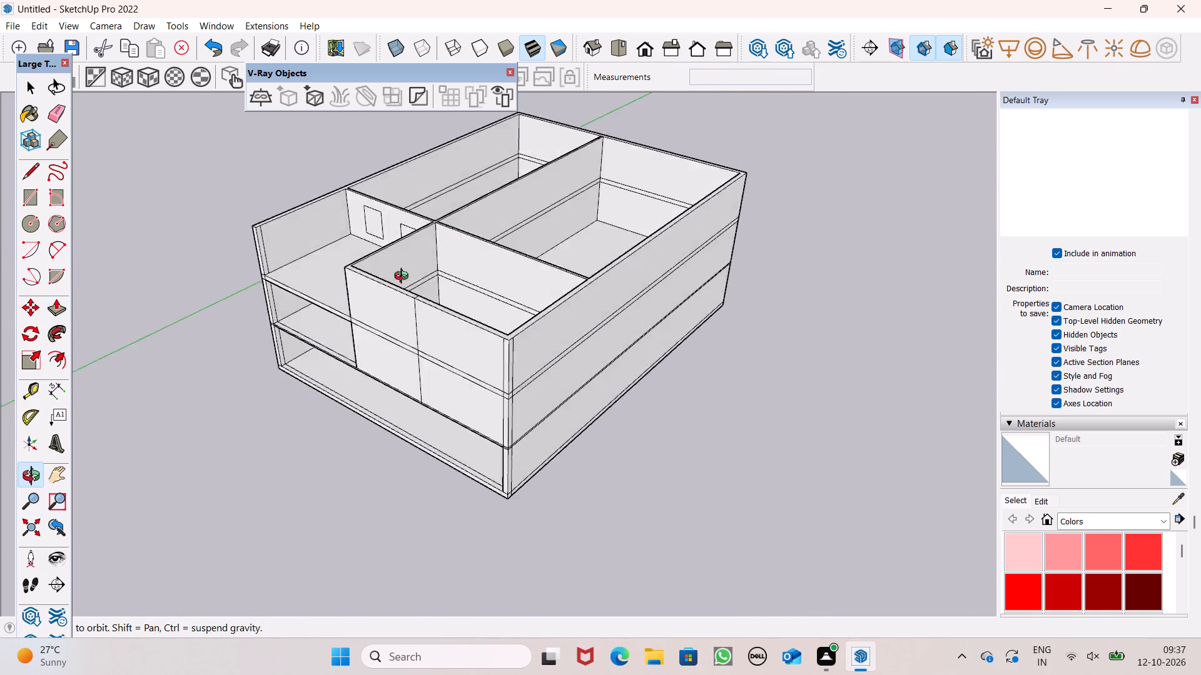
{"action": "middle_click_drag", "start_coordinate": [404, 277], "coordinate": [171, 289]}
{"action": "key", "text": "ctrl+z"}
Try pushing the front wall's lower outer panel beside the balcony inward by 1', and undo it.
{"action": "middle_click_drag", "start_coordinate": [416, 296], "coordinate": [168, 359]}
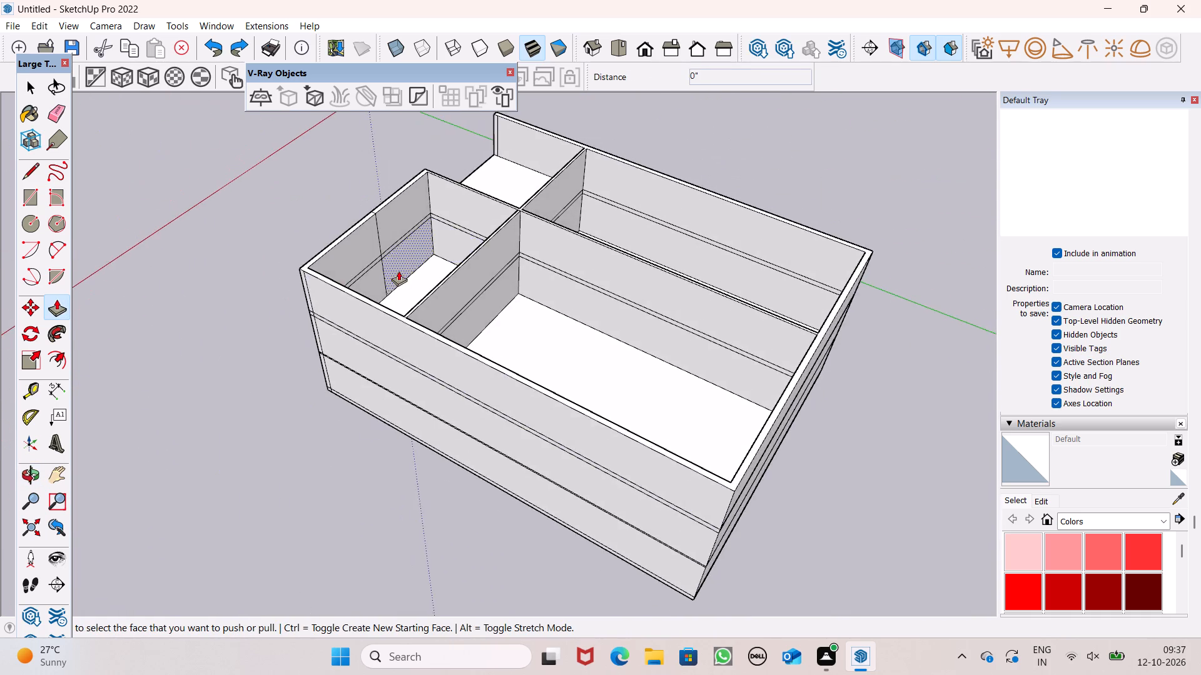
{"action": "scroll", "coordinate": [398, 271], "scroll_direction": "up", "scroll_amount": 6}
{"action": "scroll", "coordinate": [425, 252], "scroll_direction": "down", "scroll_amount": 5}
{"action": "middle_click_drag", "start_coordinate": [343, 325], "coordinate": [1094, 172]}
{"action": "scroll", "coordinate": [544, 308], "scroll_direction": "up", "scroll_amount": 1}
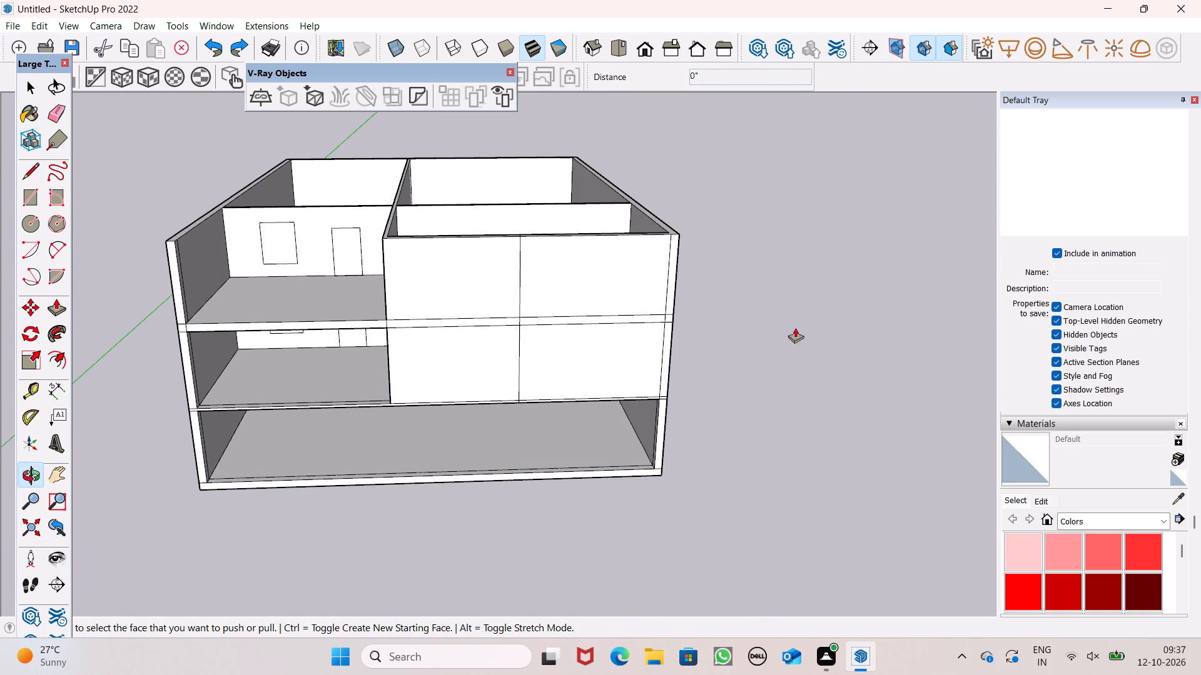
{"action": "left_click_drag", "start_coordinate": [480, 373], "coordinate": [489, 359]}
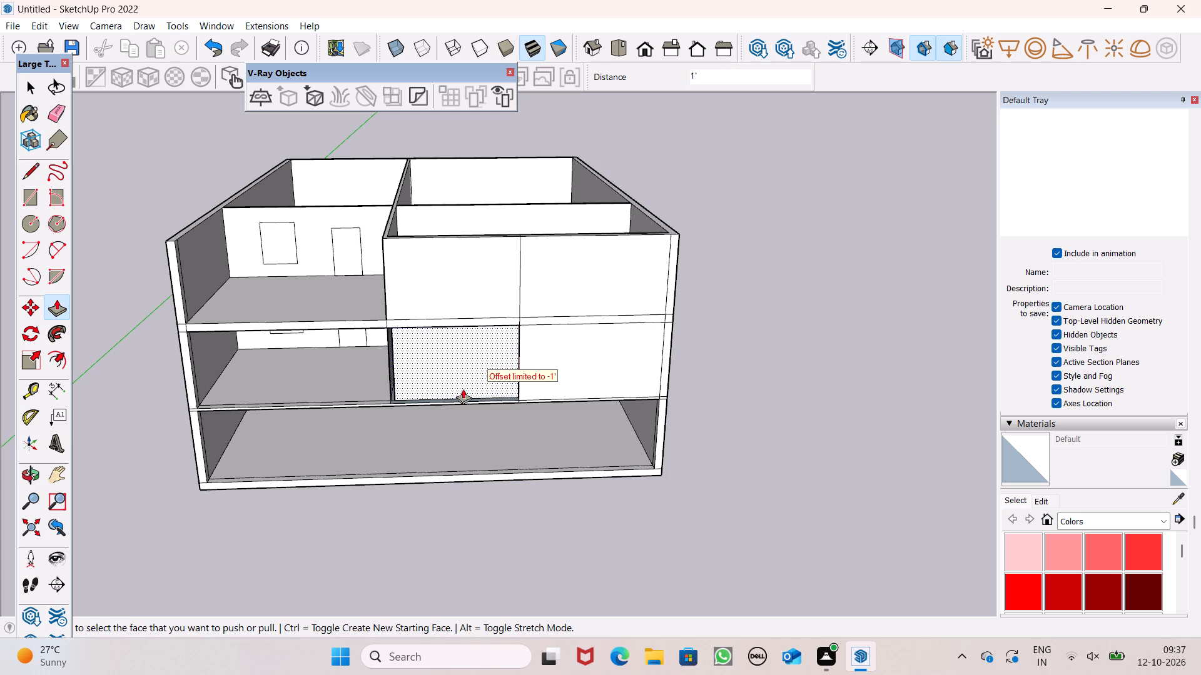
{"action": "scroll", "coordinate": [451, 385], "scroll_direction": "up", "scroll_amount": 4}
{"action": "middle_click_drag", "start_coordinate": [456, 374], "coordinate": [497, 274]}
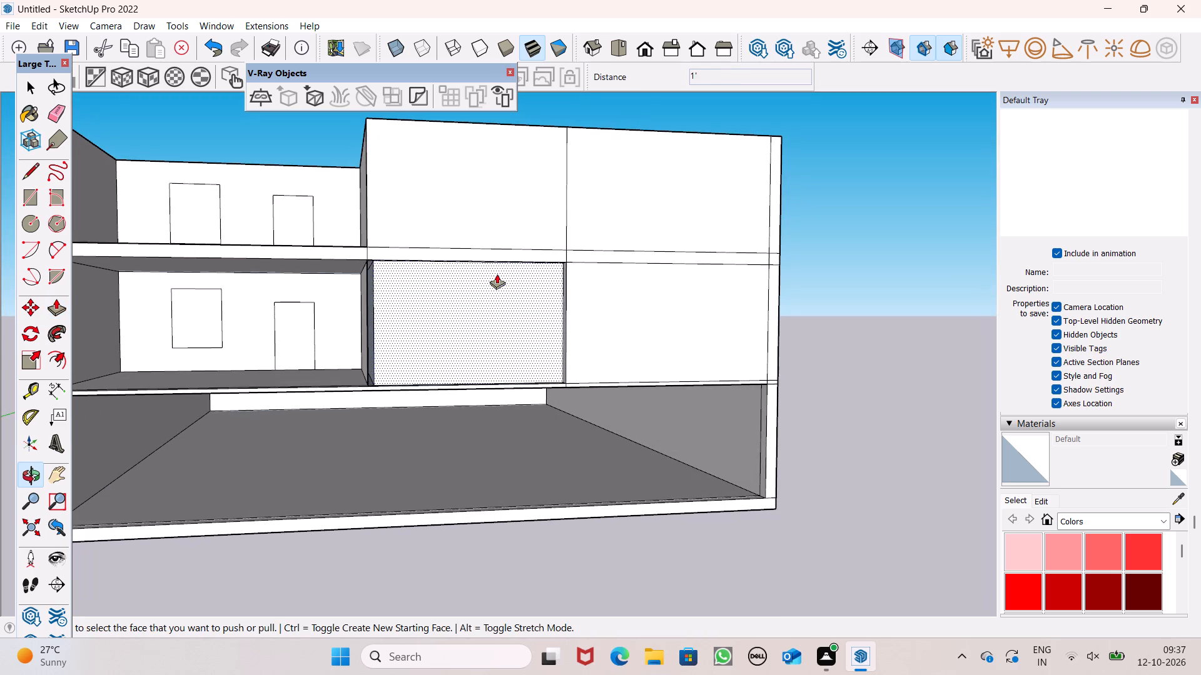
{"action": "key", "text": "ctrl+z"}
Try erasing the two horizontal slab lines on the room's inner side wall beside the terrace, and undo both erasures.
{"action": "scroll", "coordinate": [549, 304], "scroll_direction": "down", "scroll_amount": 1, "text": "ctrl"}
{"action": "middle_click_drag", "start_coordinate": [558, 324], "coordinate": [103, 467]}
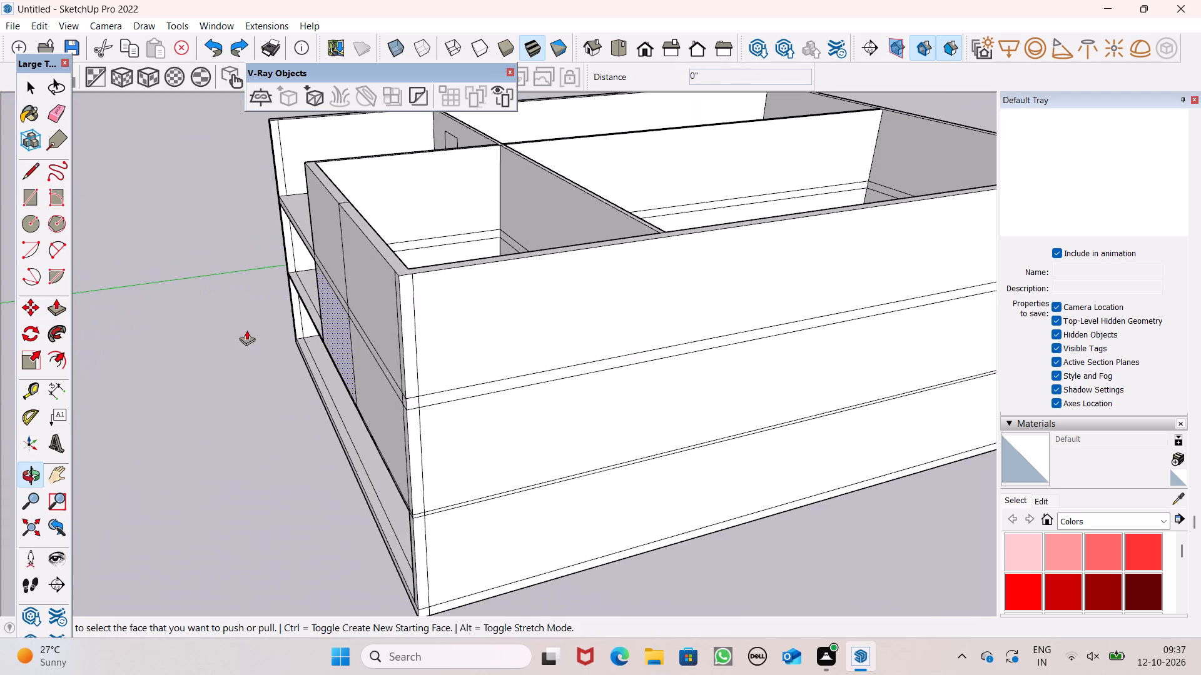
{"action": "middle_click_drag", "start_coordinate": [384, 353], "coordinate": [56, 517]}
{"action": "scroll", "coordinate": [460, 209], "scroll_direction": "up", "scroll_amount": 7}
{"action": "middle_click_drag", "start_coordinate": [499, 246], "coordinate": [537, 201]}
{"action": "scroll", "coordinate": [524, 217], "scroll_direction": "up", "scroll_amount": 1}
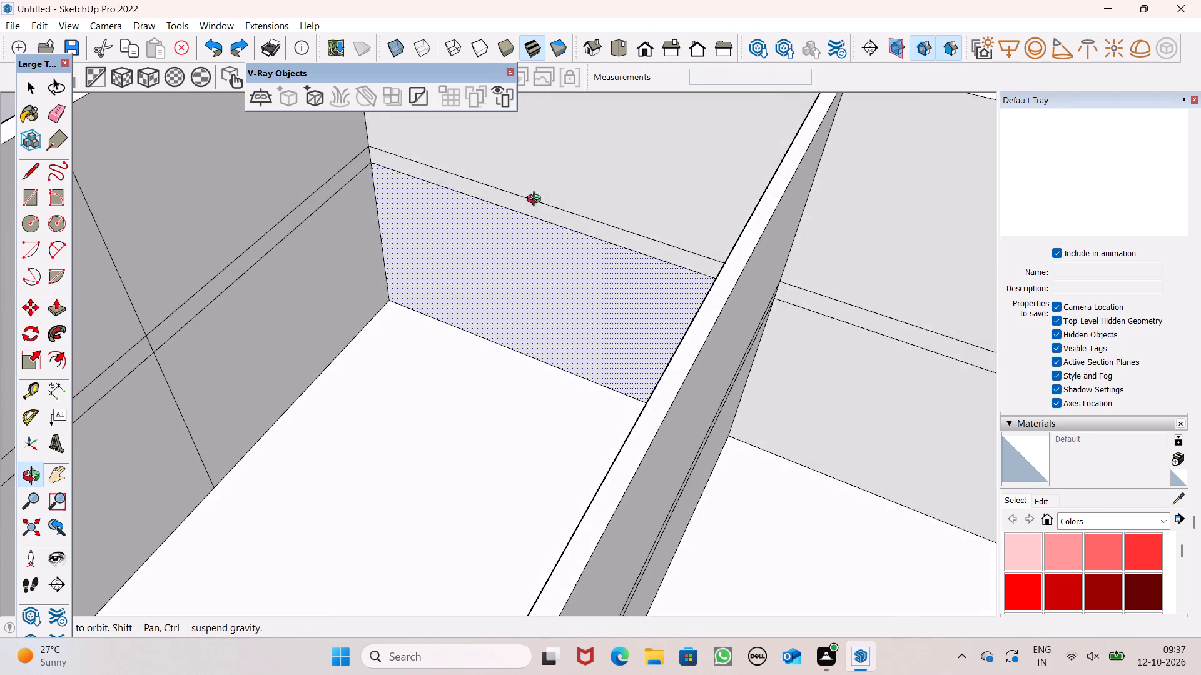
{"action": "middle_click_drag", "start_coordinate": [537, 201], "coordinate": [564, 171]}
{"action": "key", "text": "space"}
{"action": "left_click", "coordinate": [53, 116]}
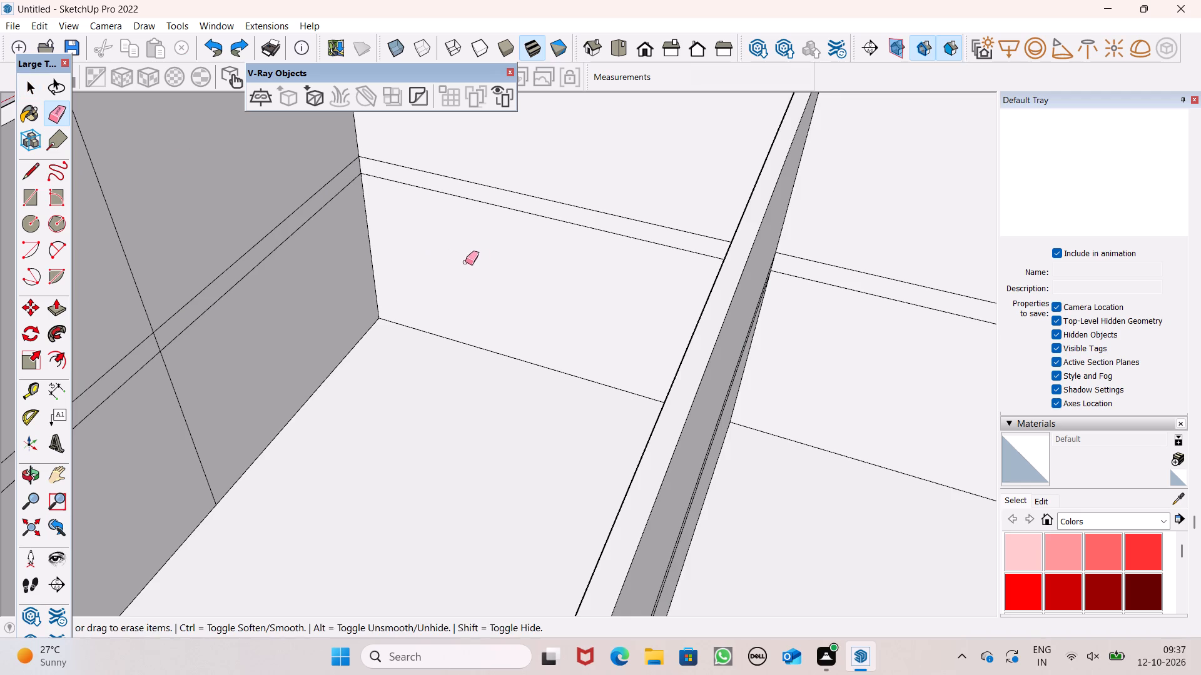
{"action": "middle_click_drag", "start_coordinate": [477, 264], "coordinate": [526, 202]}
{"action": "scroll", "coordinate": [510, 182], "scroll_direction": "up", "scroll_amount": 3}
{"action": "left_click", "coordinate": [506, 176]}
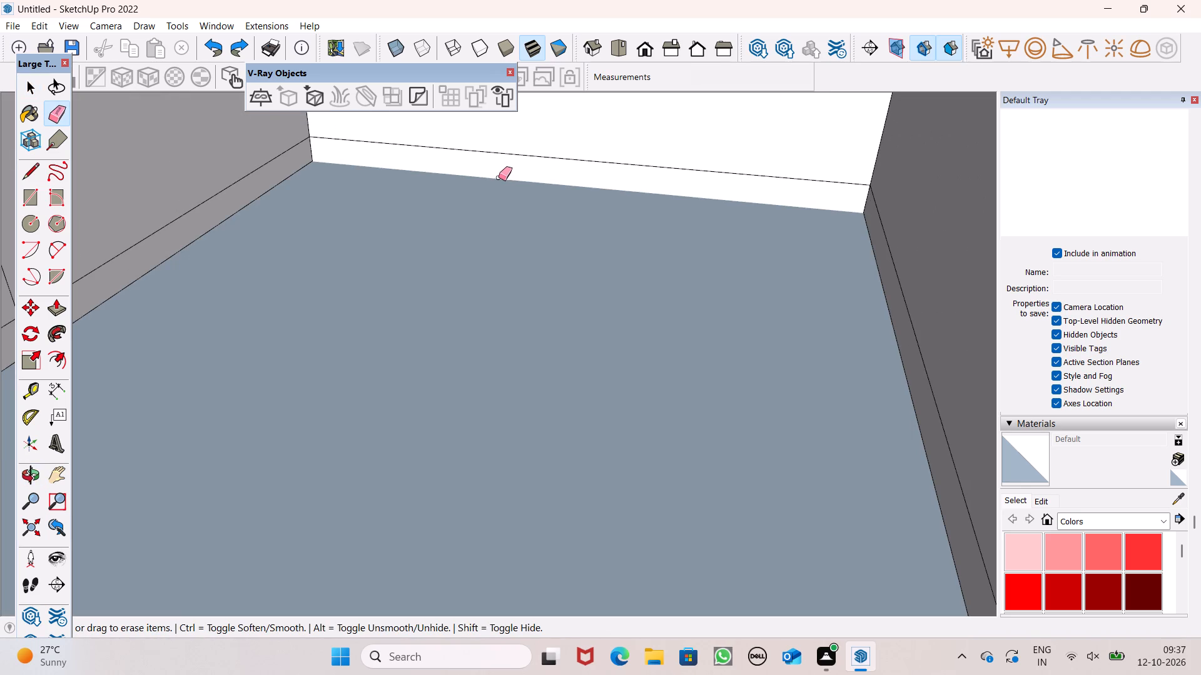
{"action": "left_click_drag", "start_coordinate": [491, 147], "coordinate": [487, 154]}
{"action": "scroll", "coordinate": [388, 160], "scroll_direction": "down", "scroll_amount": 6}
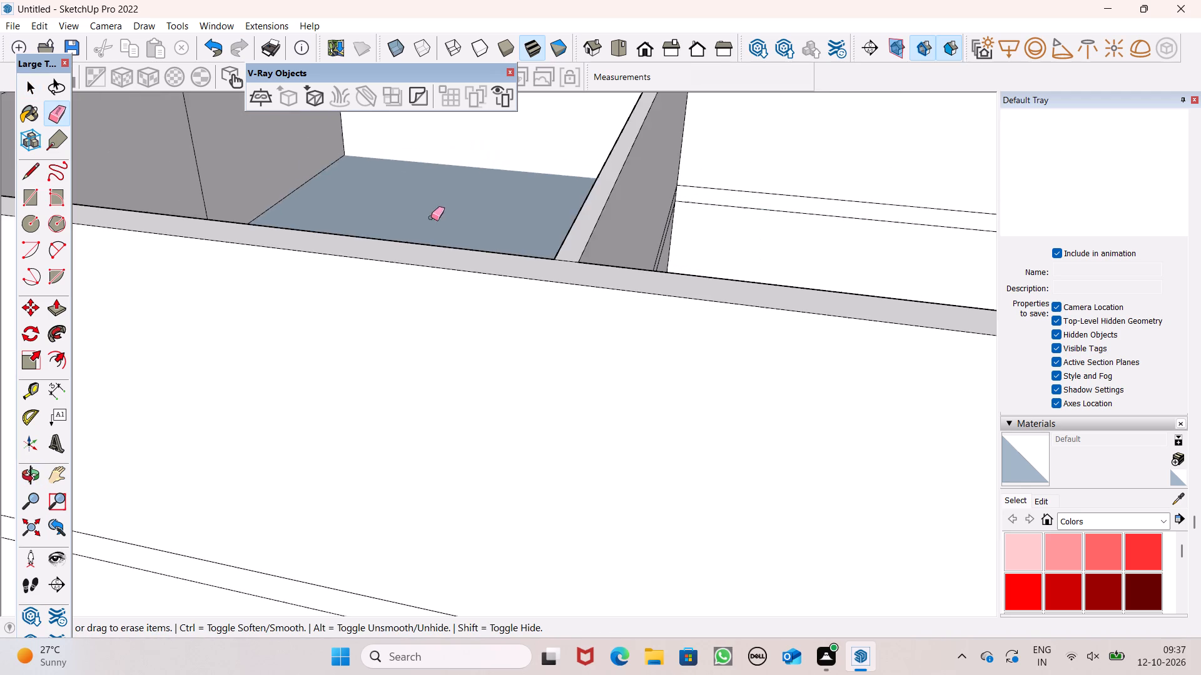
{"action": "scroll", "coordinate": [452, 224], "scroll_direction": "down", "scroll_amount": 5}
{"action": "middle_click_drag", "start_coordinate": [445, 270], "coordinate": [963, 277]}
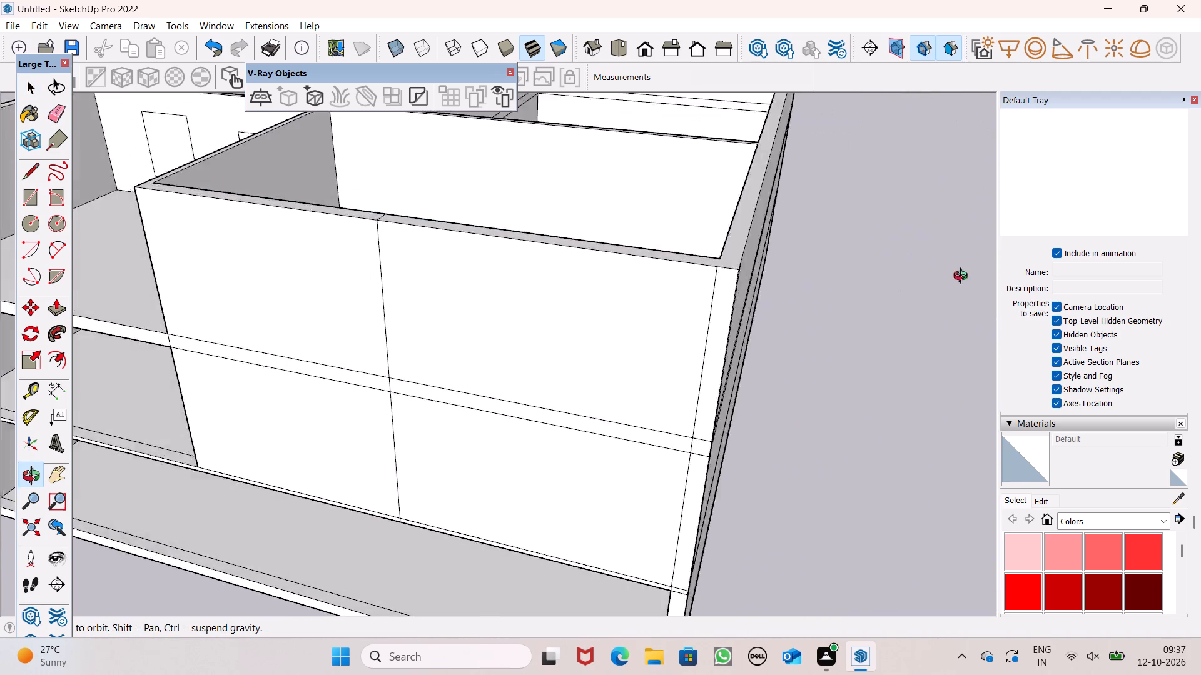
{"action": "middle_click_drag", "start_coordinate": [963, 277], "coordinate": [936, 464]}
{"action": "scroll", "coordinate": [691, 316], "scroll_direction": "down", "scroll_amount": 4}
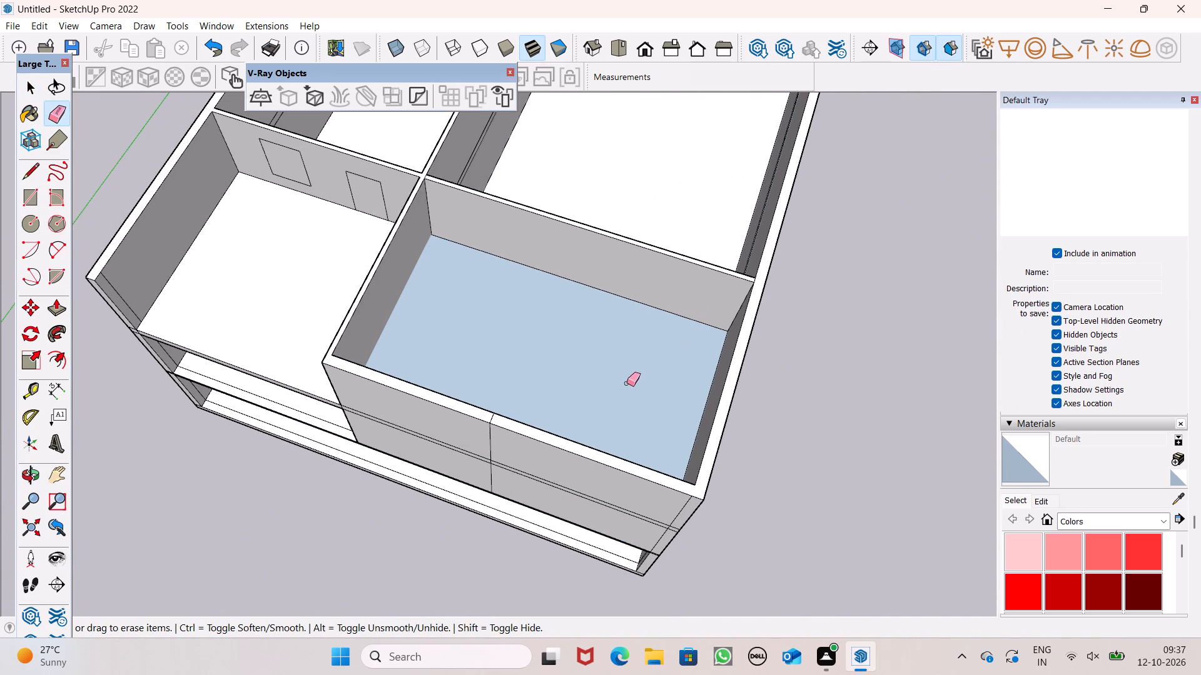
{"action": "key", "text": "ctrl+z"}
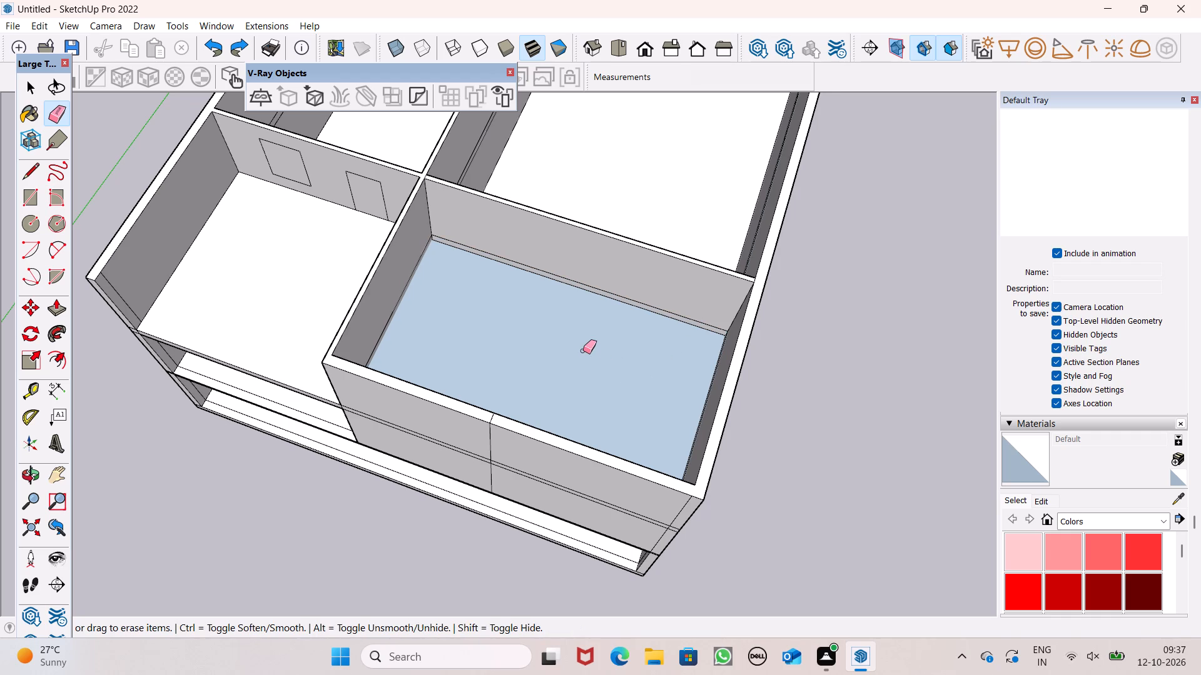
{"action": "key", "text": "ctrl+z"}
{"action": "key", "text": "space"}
Erase the two horizontal slab lines on the front wall's outer face between the balcony side and the vertical line.
{"action": "middle_click_drag", "start_coordinate": [589, 415], "coordinate": [712, 259]}
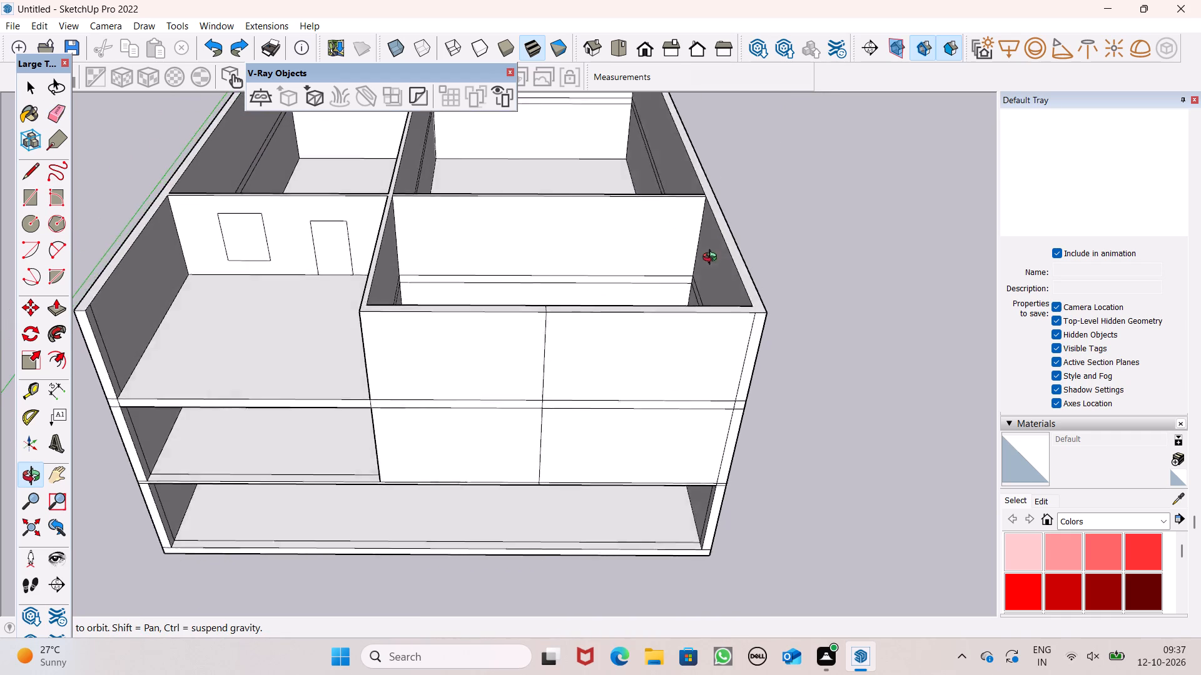
{"action": "middle_click_drag", "start_coordinate": [712, 259], "coordinate": [56, 349]}
{"action": "scroll", "coordinate": [275, 357], "scroll_direction": "up", "scroll_amount": 1}
{"action": "middle_click_drag", "start_coordinate": [285, 384], "coordinate": [665, 355]}
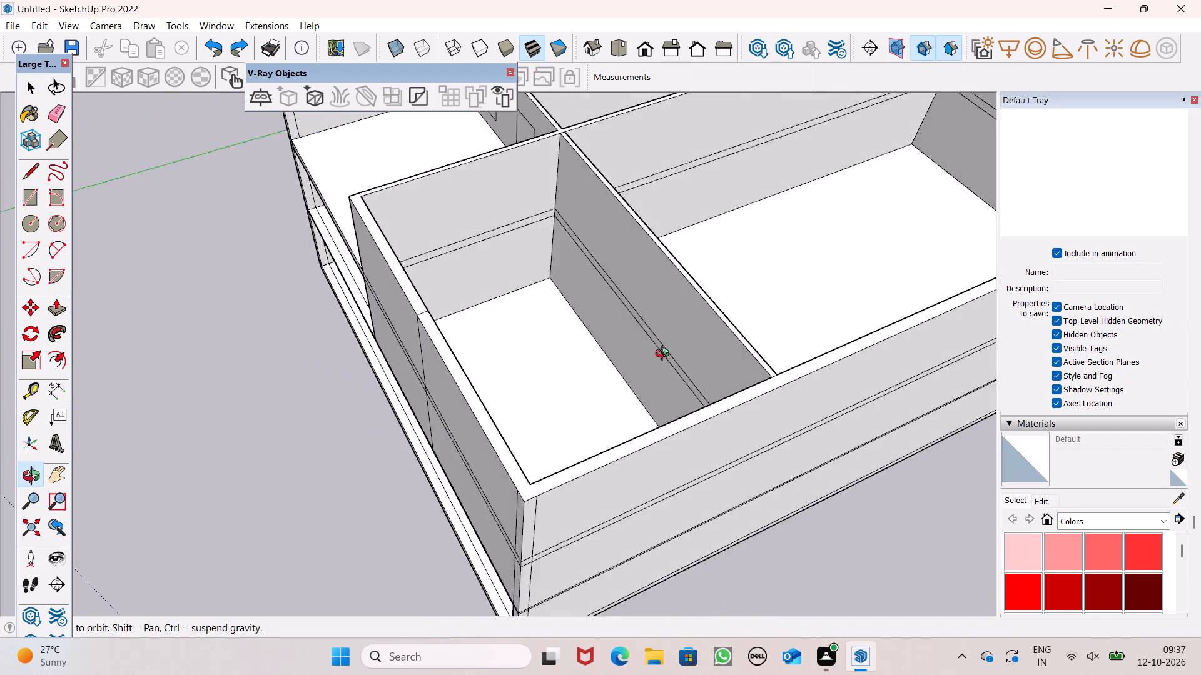
{"action": "middle_click_drag", "start_coordinate": [665, 355], "coordinate": [910, 208]}
{"action": "scroll", "coordinate": [272, 427], "scroll_direction": "up", "scroll_amount": 2}
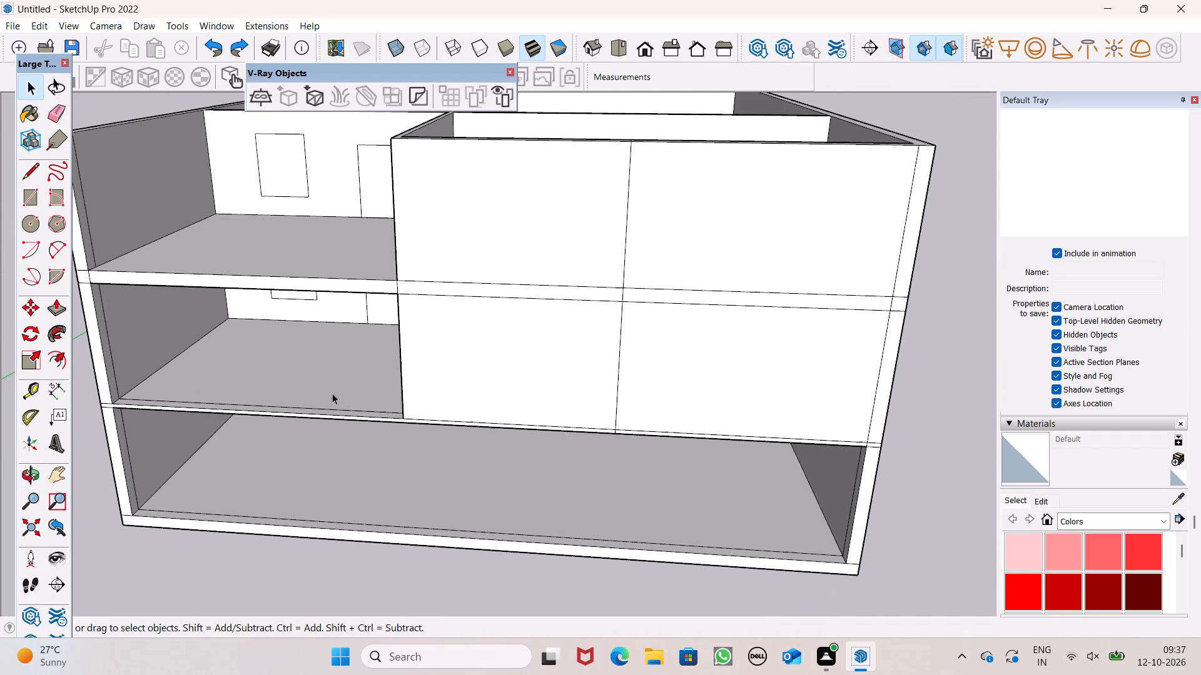
{"action": "left_click", "coordinate": [59, 114]}
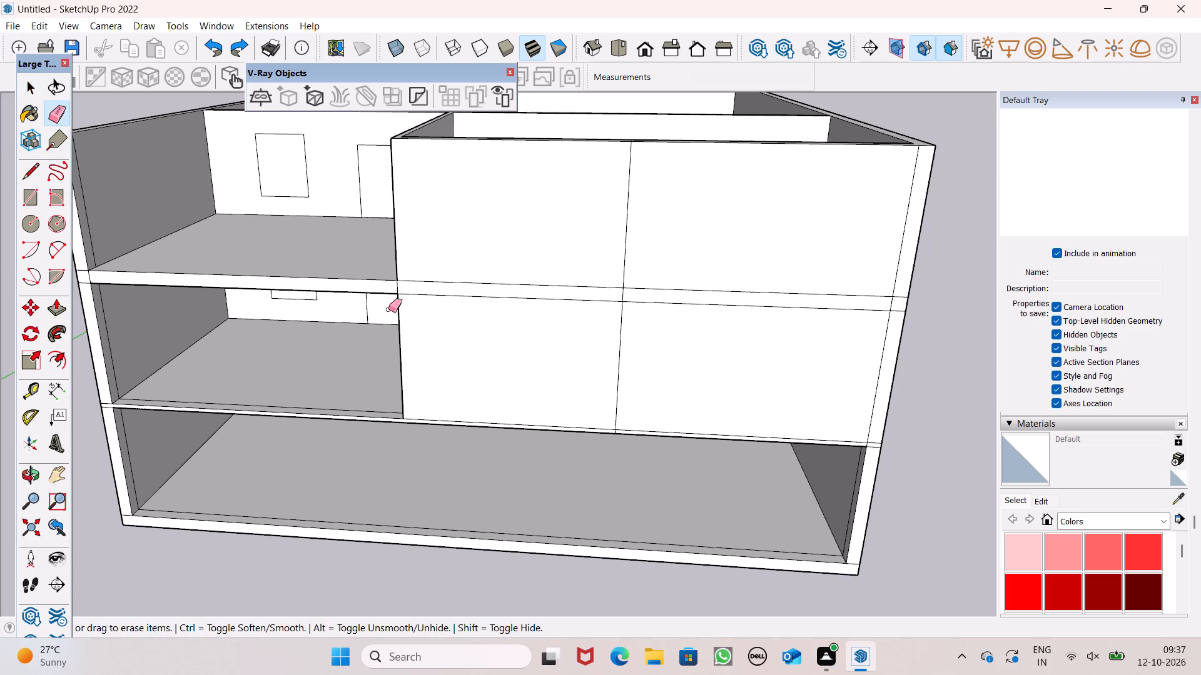
{"action": "left_click_drag", "start_coordinate": [420, 286], "coordinate": [428, 297]}
{"action": "left_click_drag", "start_coordinate": [433, 279], "coordinate": [436, 289]}
{"action": "scroll", "coordinate": [496, 296], "scroll_direction": "down", "scroll_amount": 5}
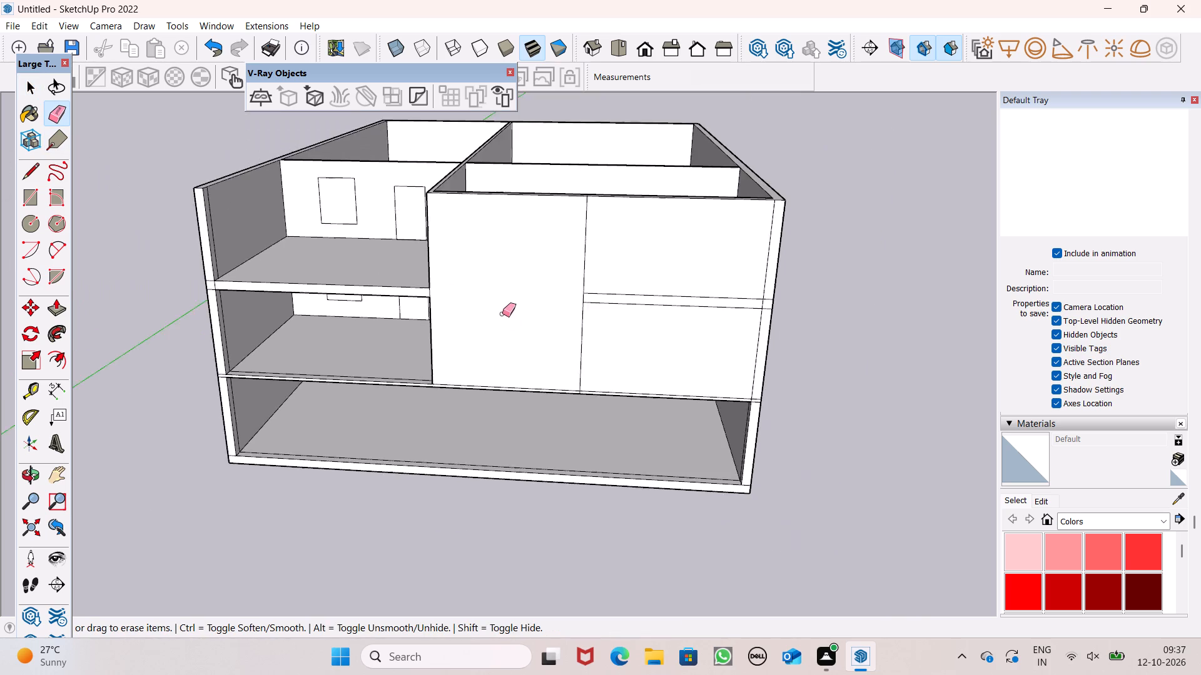
{"action": "middle_click_drag", "start_coordinate": [529, 327], "coordinate": [520, 416]}
{"action": "key", "text": "space"}
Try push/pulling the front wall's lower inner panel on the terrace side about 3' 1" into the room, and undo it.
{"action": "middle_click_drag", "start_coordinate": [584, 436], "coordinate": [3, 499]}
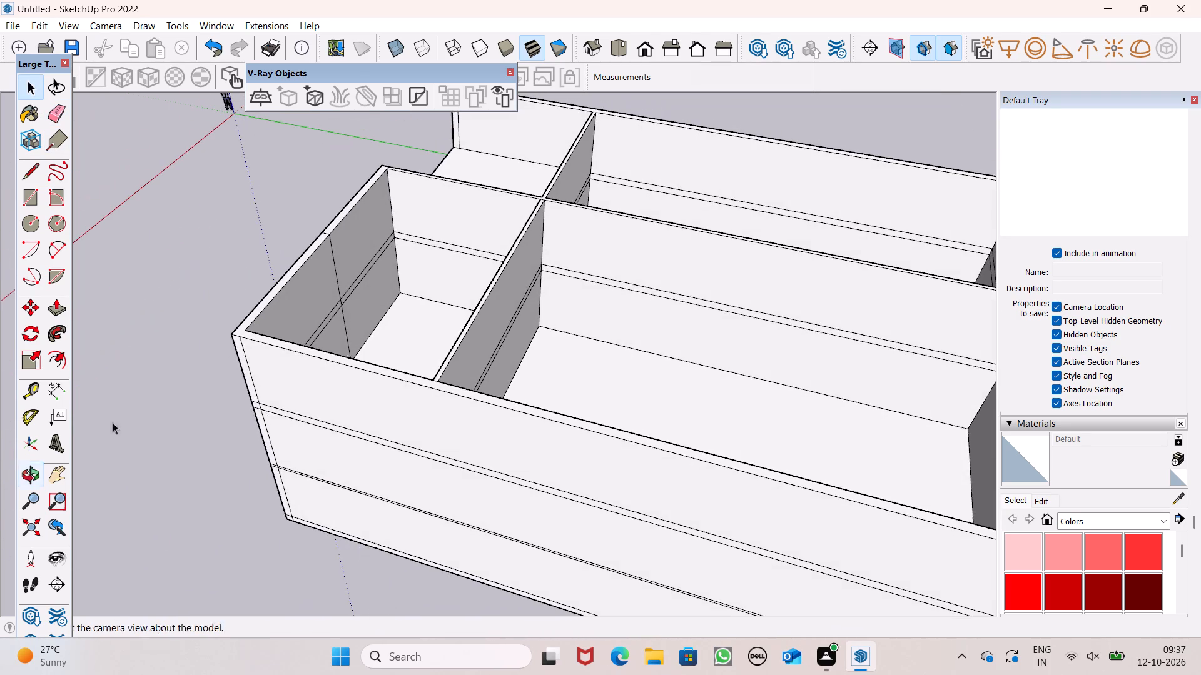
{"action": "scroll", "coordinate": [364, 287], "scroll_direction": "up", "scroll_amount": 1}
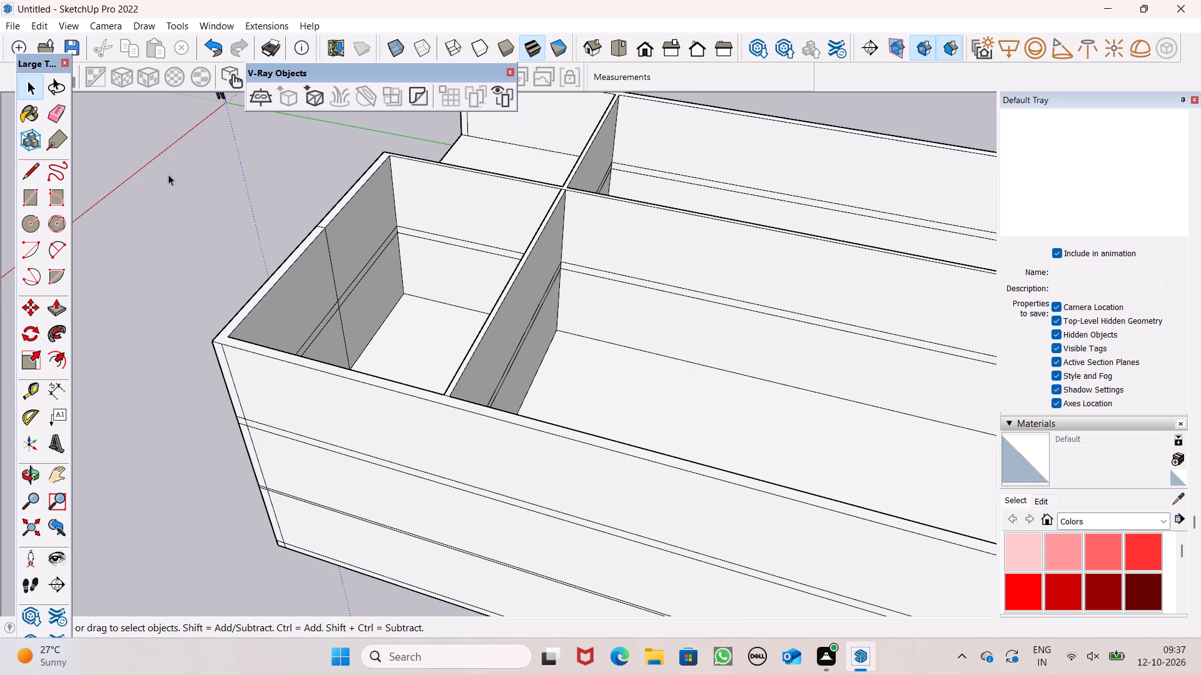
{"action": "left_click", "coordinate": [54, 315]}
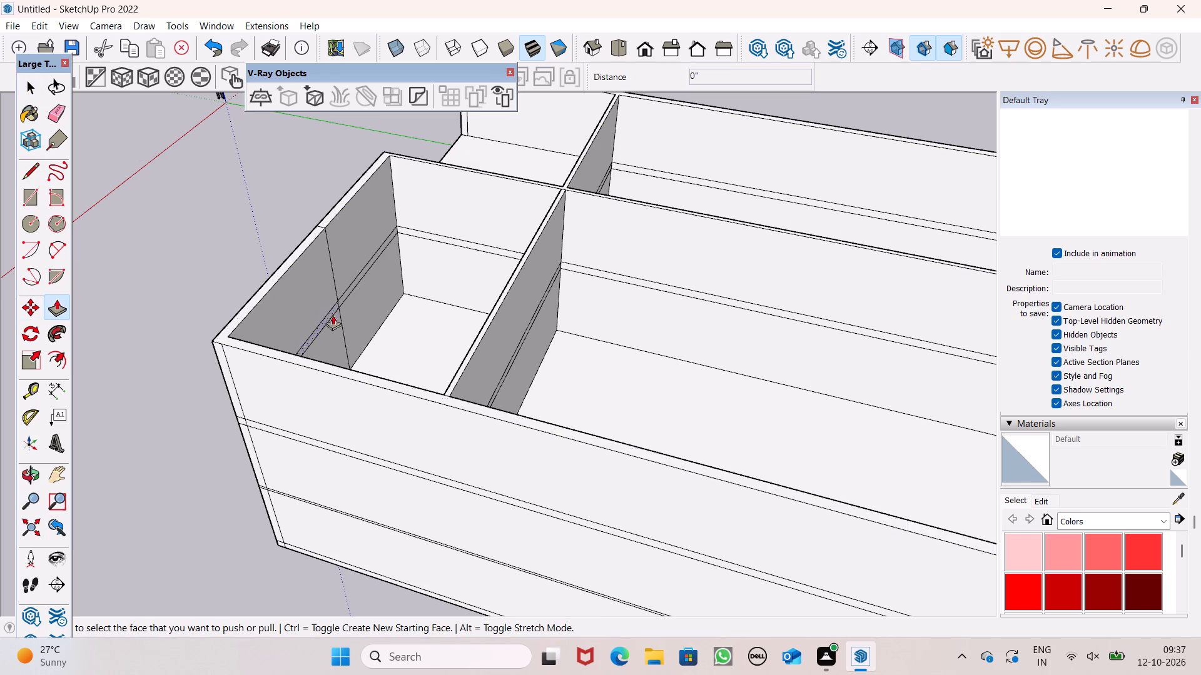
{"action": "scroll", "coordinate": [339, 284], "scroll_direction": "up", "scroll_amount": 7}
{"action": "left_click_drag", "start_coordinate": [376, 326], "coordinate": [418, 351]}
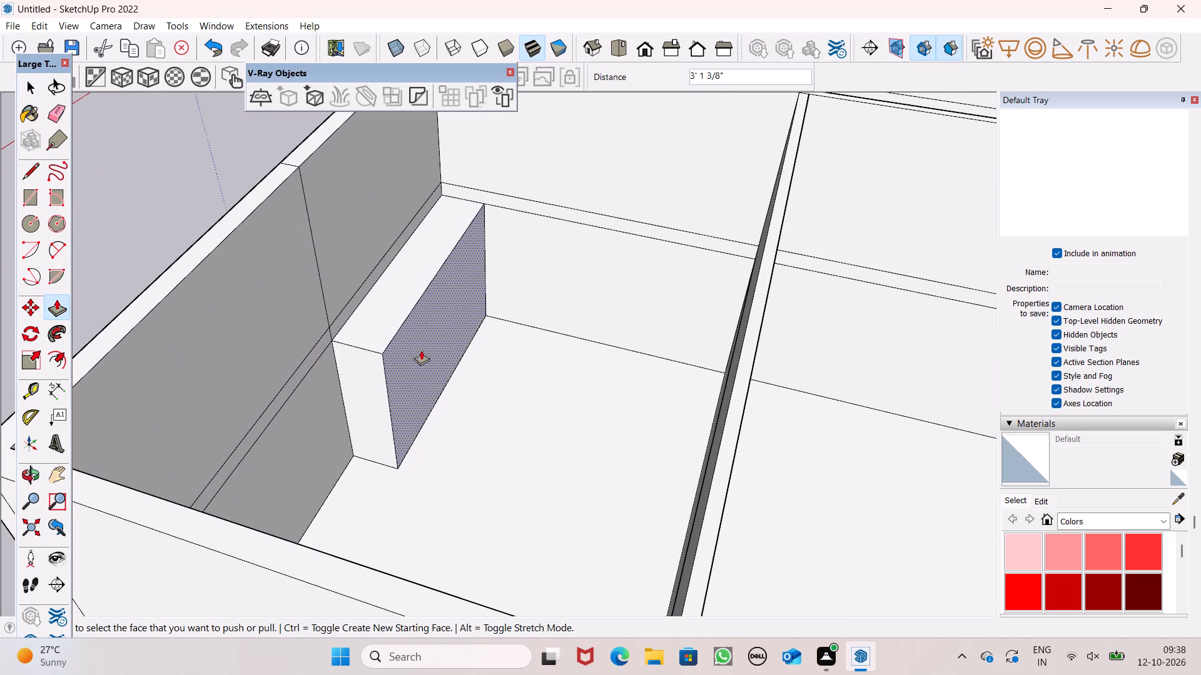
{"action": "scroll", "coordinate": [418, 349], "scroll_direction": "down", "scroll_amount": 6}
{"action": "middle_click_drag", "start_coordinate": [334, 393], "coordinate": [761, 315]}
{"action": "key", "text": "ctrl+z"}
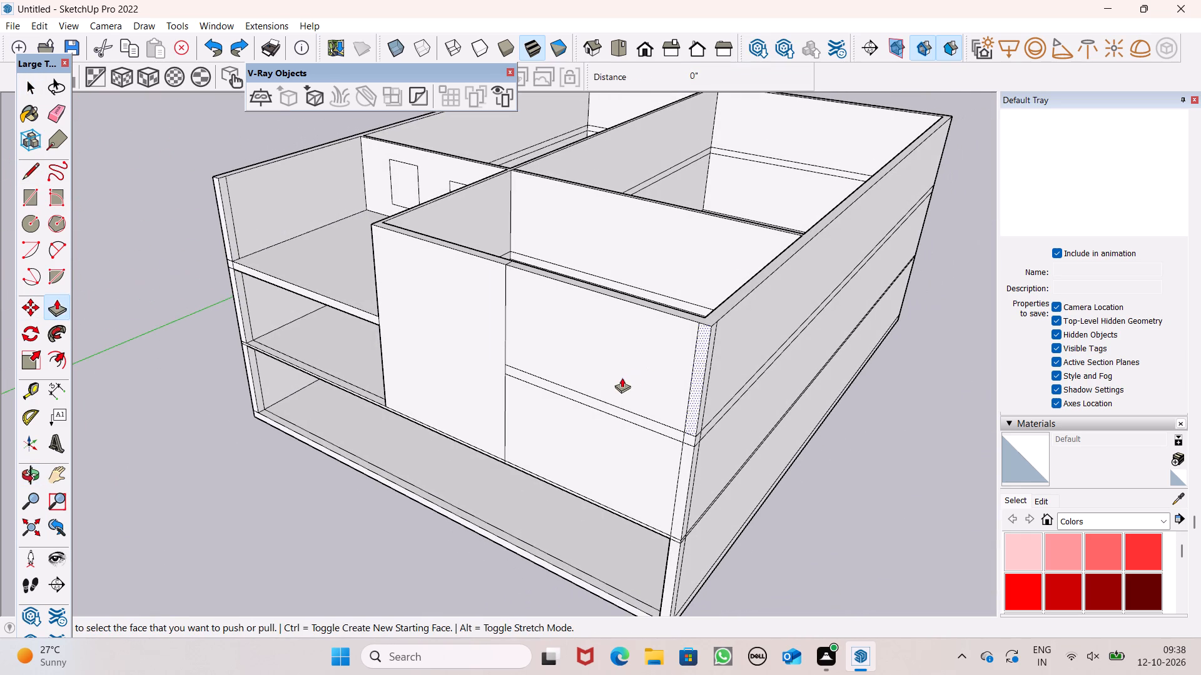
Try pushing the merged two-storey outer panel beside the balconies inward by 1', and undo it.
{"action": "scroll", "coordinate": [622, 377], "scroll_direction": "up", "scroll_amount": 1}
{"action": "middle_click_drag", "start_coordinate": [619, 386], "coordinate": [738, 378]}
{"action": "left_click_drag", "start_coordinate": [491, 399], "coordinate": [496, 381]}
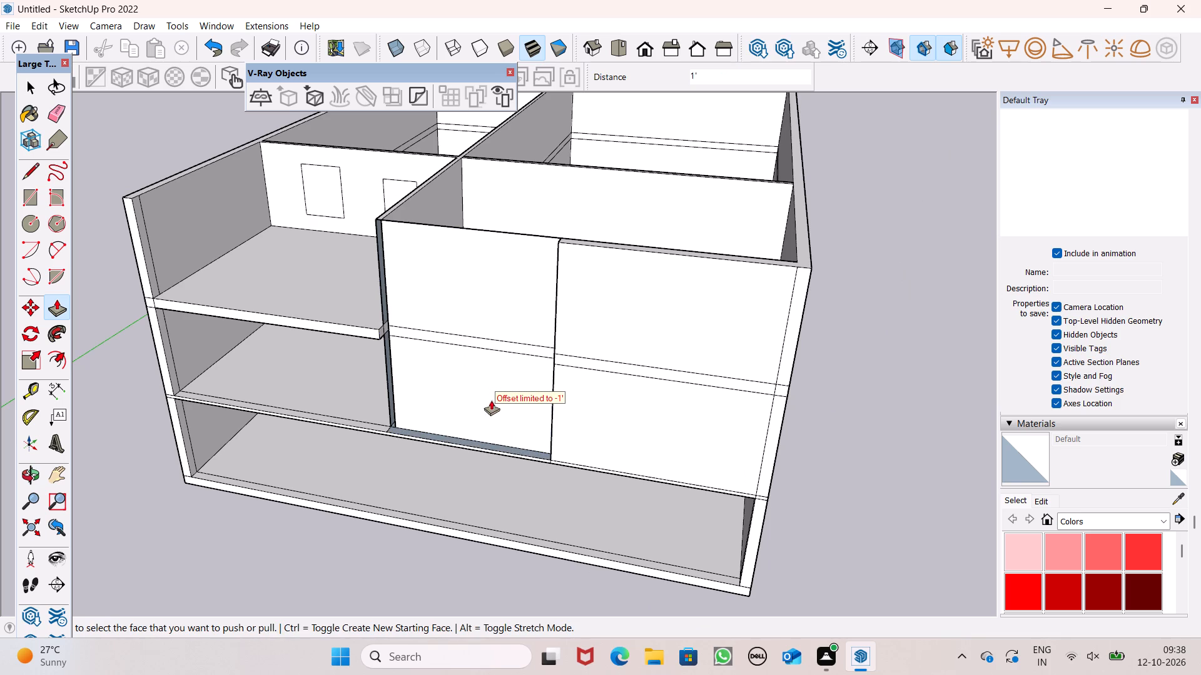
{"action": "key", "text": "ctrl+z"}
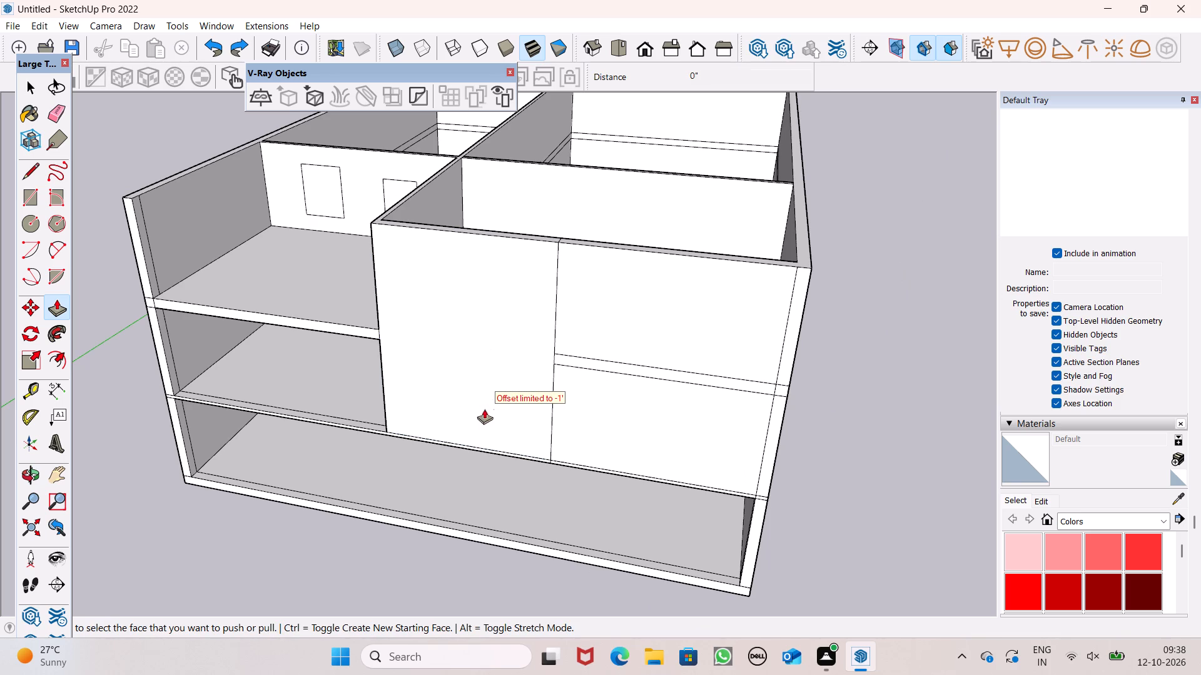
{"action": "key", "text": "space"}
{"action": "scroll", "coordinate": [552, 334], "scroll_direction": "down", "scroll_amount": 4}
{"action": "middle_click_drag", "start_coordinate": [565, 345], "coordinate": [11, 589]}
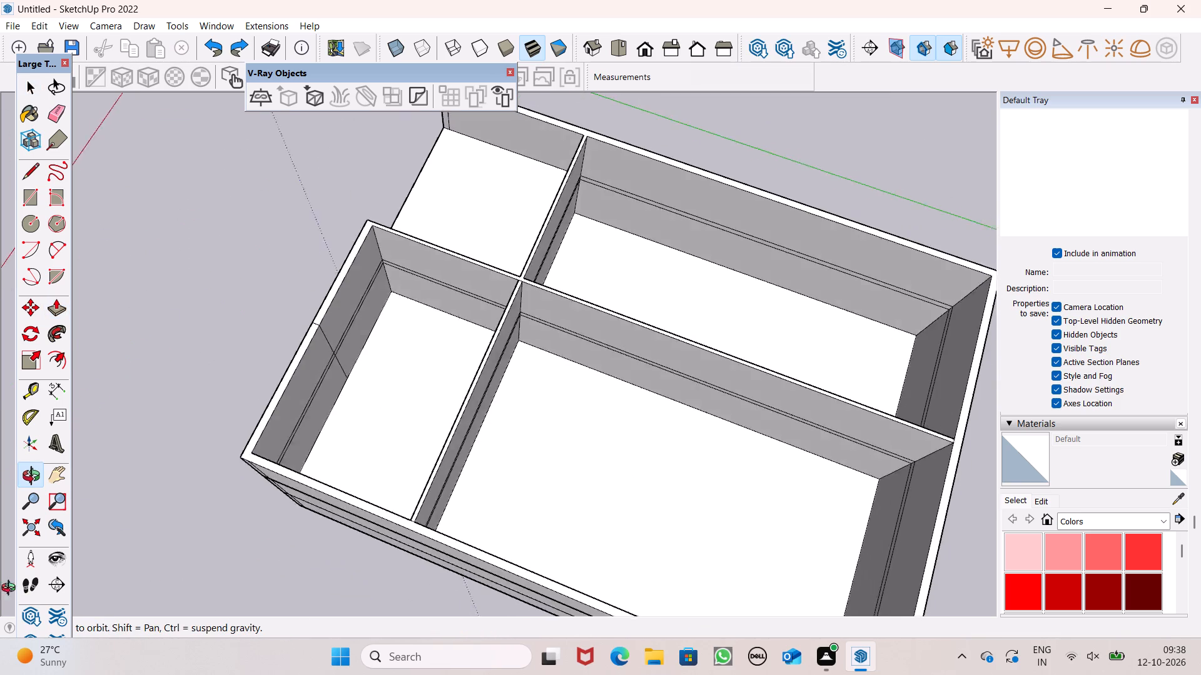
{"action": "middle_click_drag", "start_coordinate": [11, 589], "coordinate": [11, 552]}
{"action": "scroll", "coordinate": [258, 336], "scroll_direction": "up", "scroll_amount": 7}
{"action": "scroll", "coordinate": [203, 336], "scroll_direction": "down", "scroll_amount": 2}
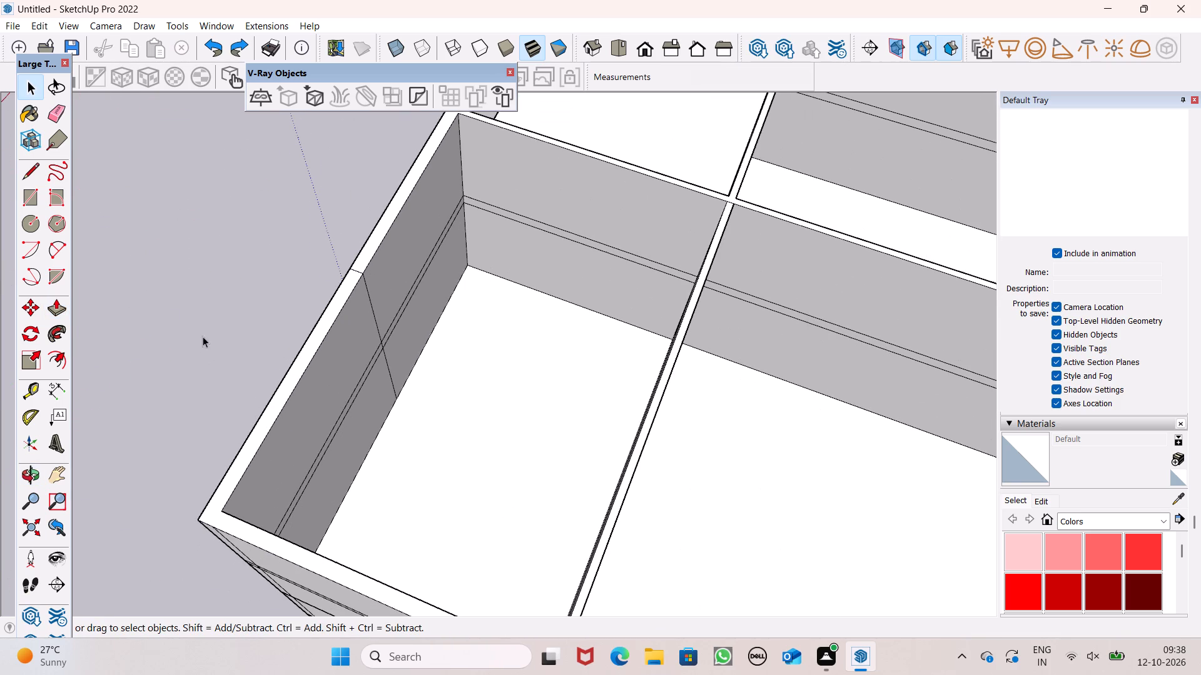
Place a guide across the front room's floor, 15' 7 1/4" from the terrace-side wall, level with the front wall's vertical line.
{"action": "left_click", "coordinate": [24, 196]}
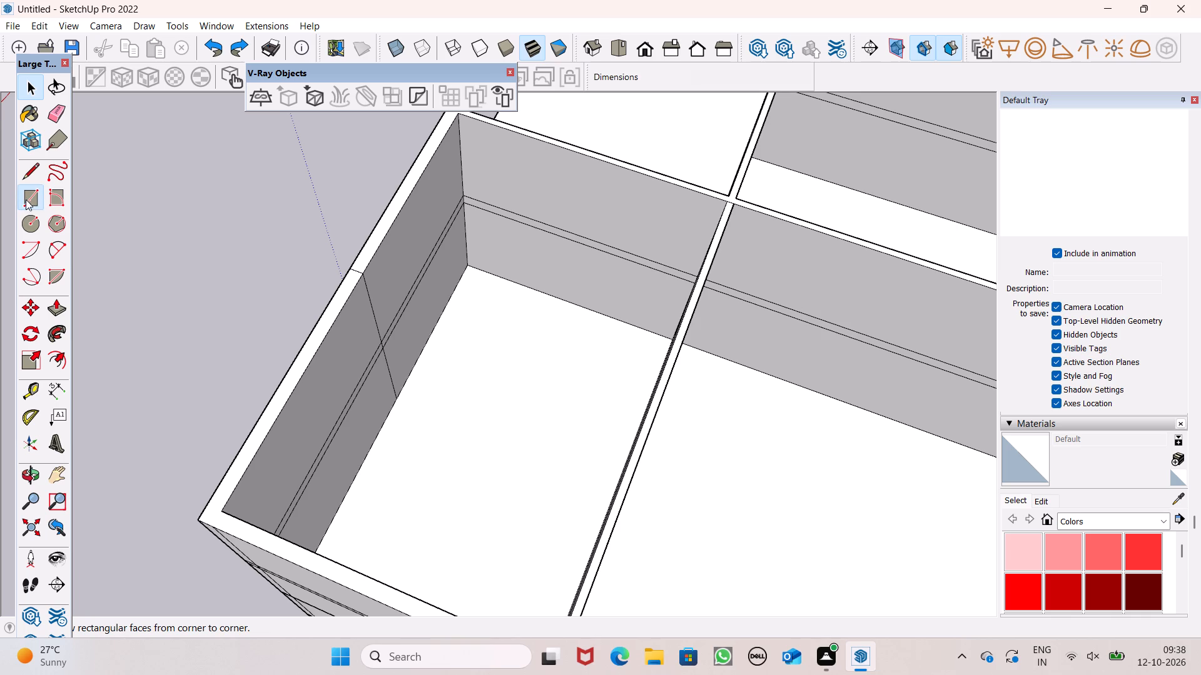
{"action": "scroll", "coordinate": [144, 262], "scroll_direction": "down", "scroll_amount": 3}
{"action": "middle_click_drag", "start_coordinate": [245, 325], "coordinate": [407, 421]}
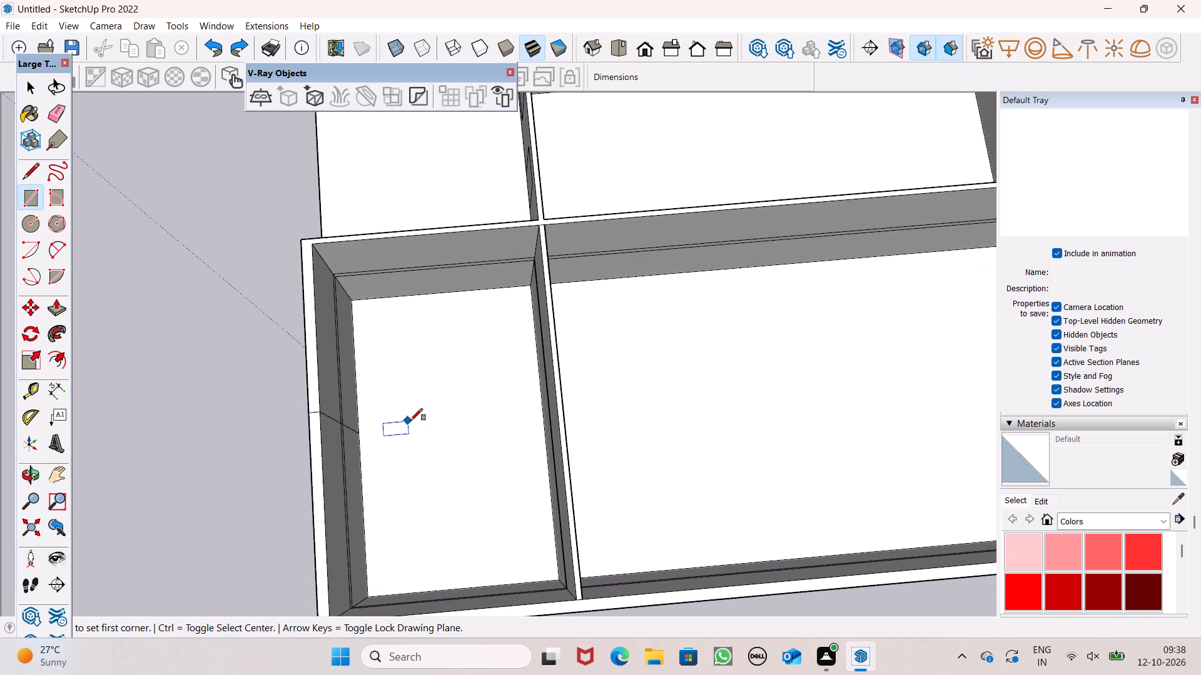
{"action": "scroll", "coordinate": [430, 306], "scroll_direction": "up", "scroll_amount": 5}
{"action": "scroll", "coordinate": [440, 291], "scroll_direction": "down", "scroll_amount": 5}
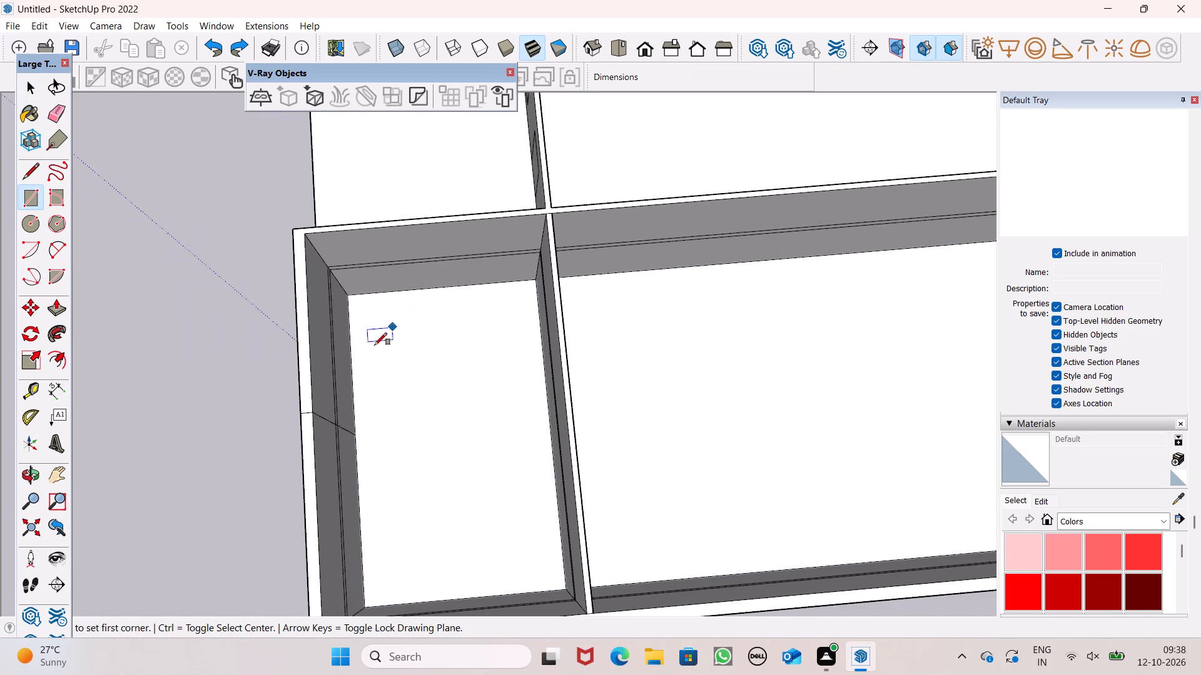
{"action": "left_click", "coordinate": [31, 394]}
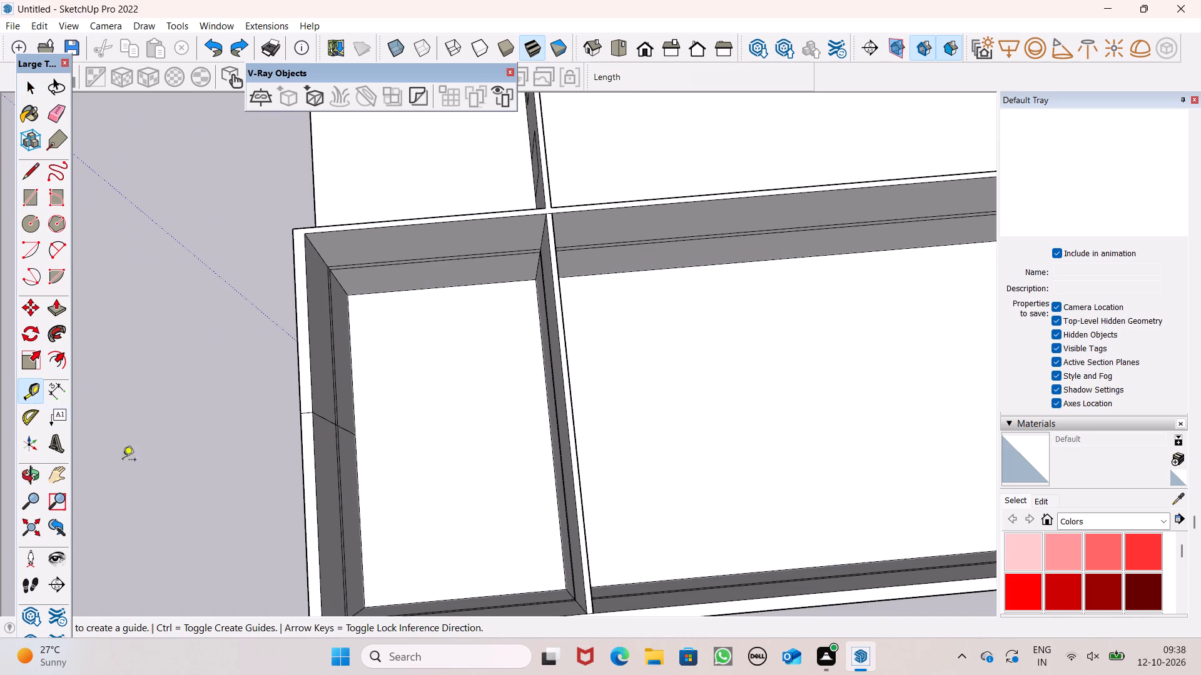
{"action": "left_click", "coordinate": [430, 291]}
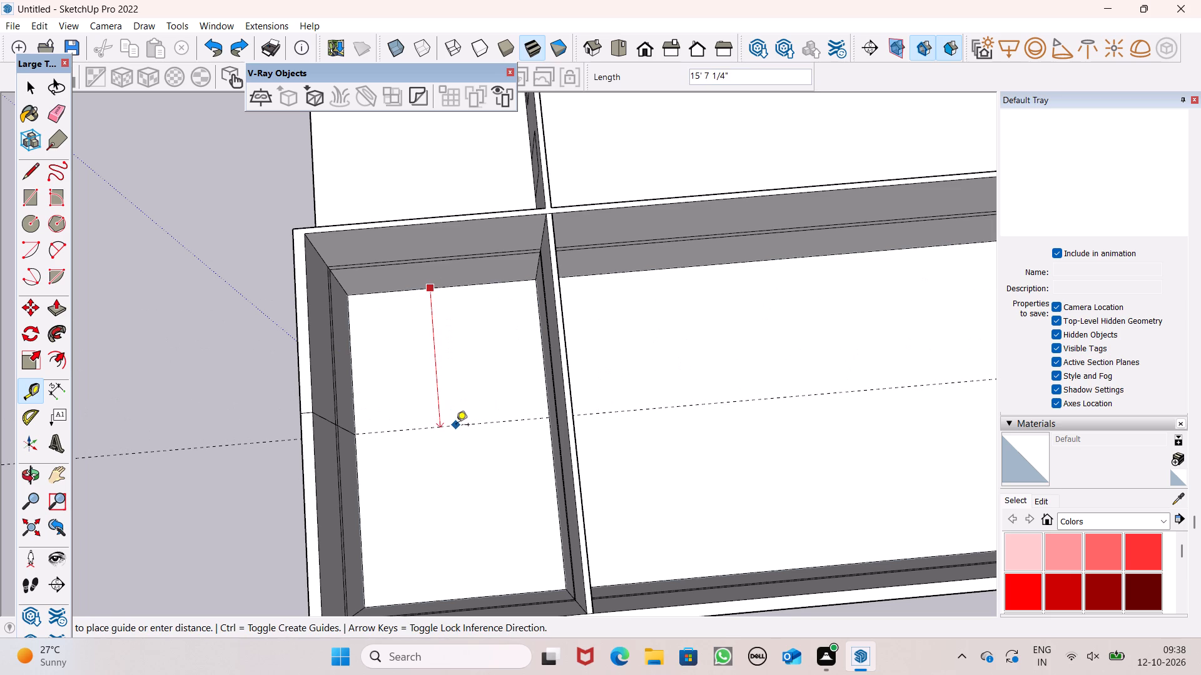
{"action": "left_click", "coordinate": [456, 426]}
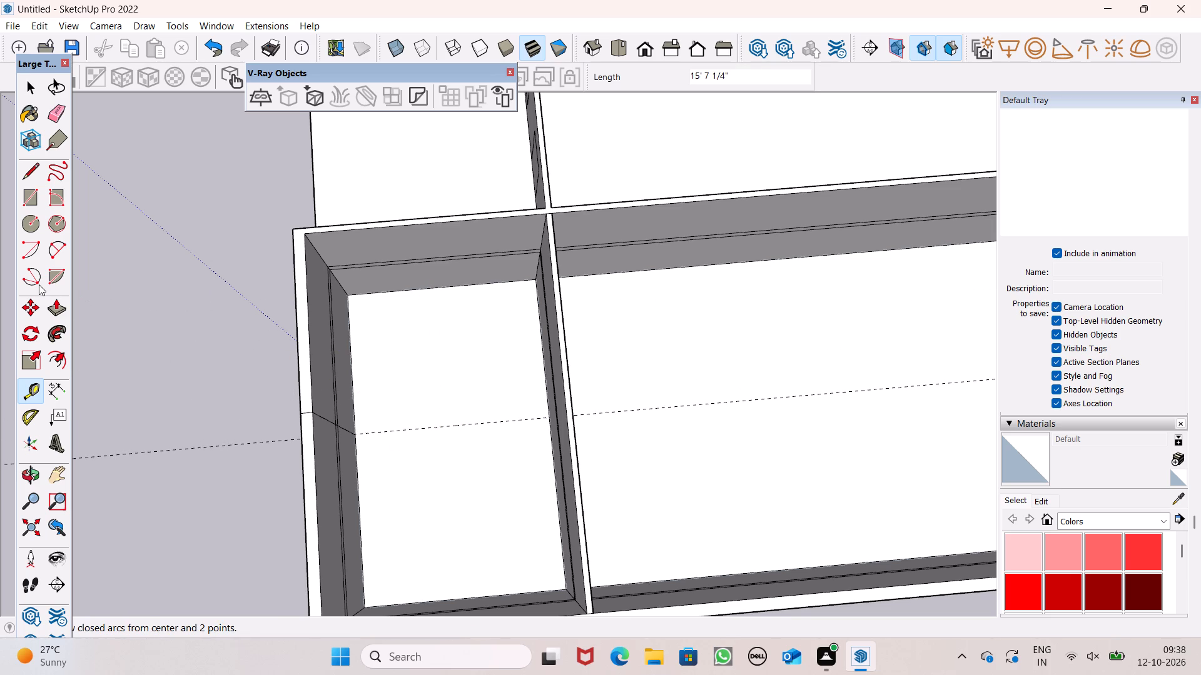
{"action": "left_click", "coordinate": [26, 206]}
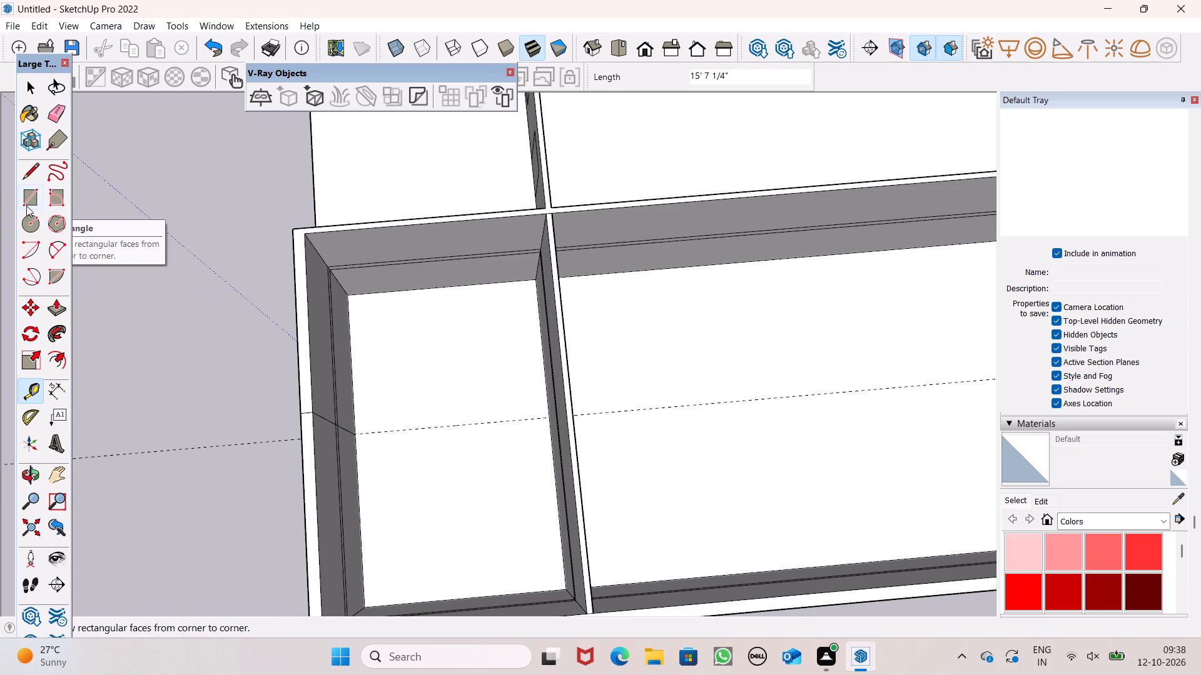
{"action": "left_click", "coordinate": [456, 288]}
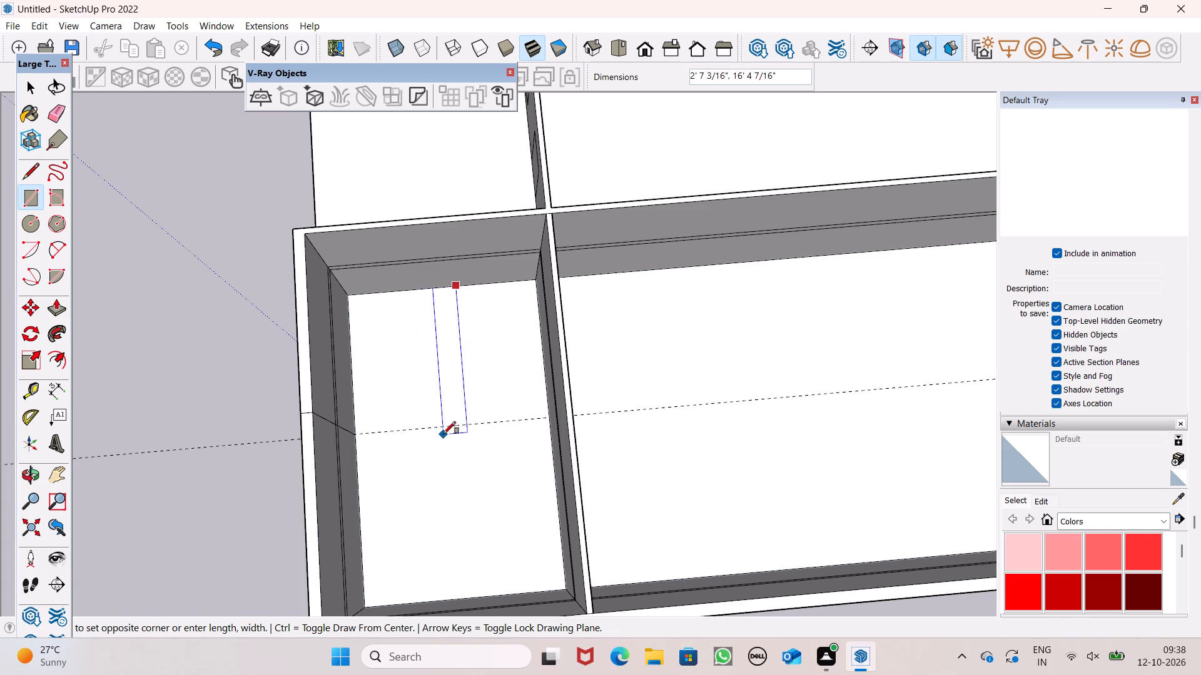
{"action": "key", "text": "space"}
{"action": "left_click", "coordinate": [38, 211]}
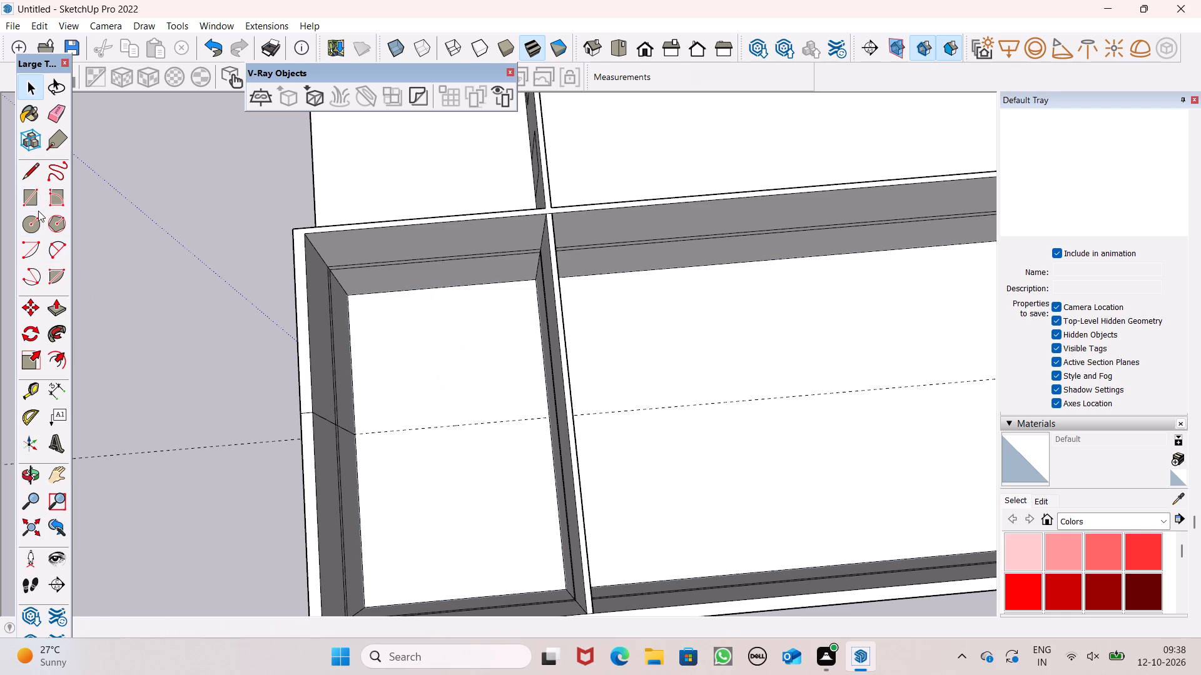
Draw a floor strip about 7 5/16" by 15' 7 1/4" from the terrace-side wall to the guide, parallel to the front wall.
{"action": "left_click", "coordinate": [36, 203]}
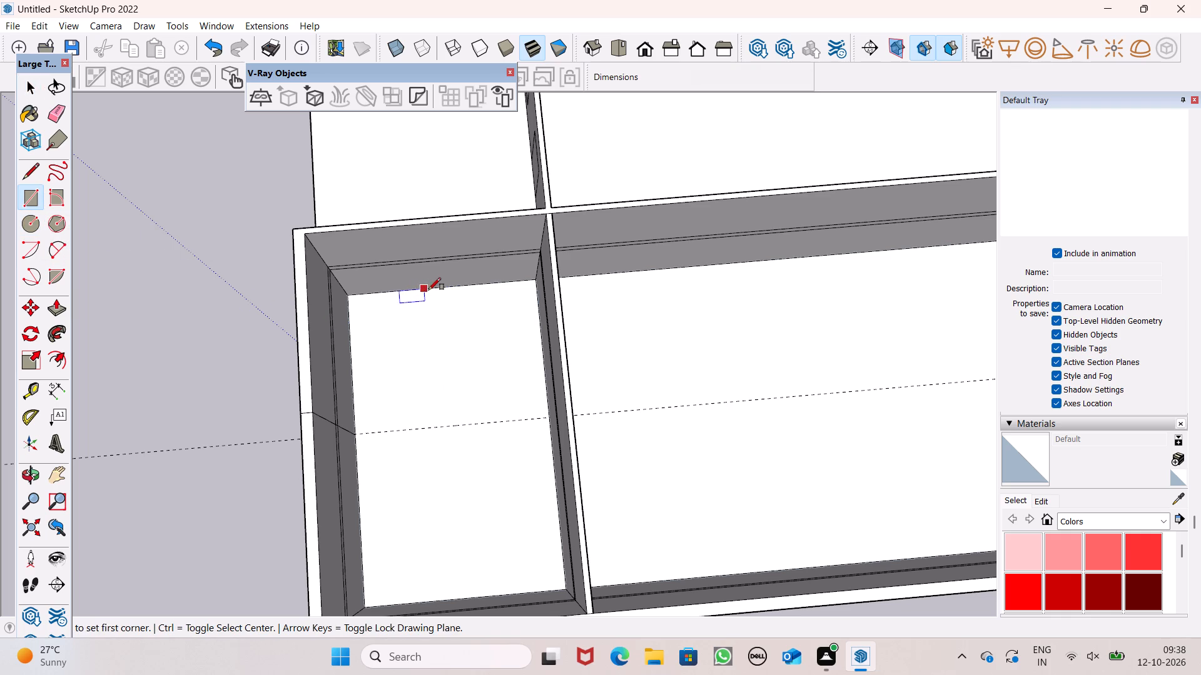
{"action": "left_click", "coordinate": [432, 289]}
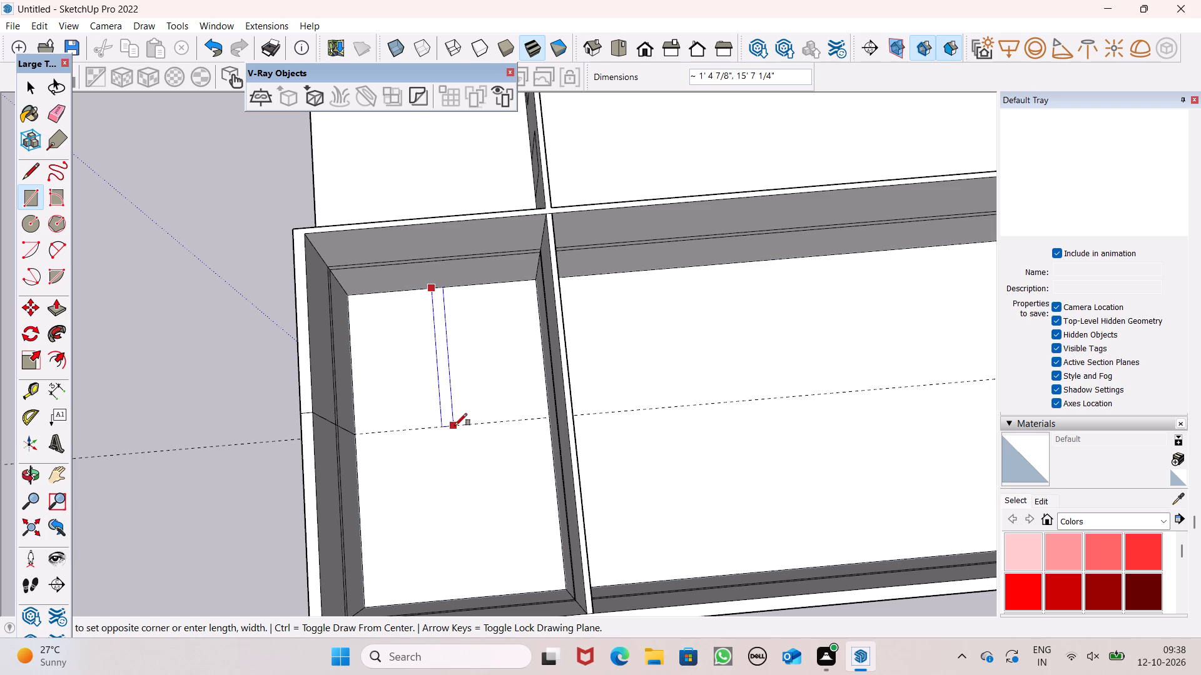
{"action": "scroll", "coordinate": [452, 426], "scroll_direction": "up", "scroll_amount": 6}
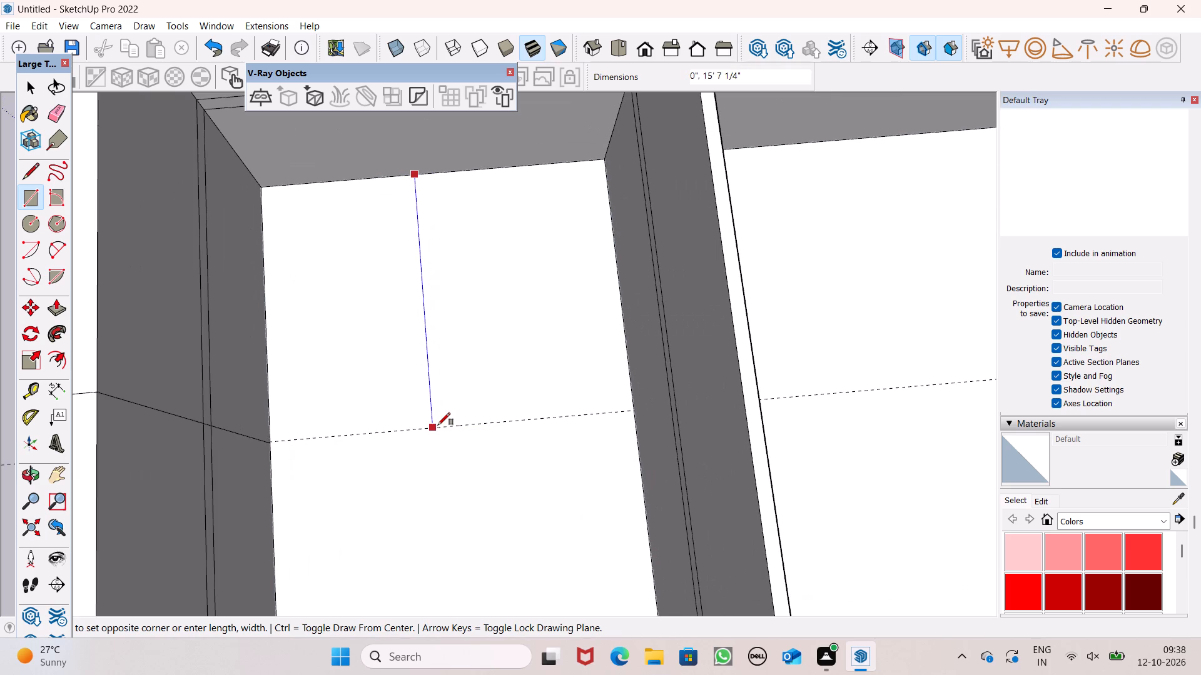
{"action": "left_click", "coordinate": [443, 431]}
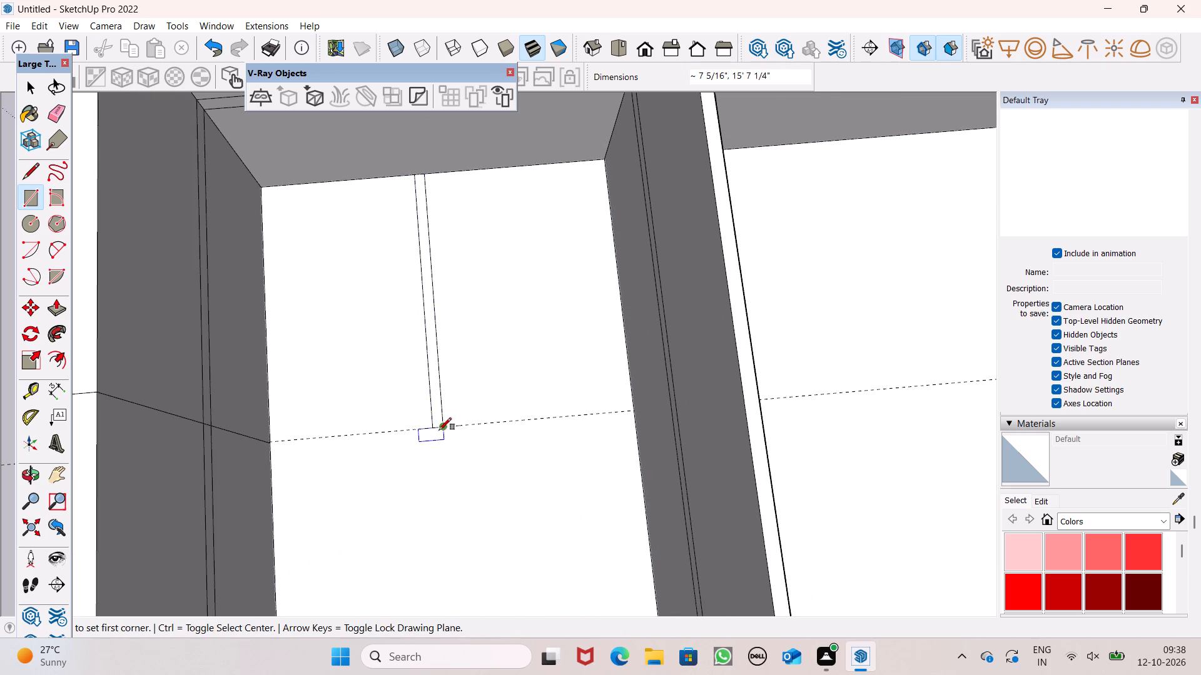
Move the thin floor strip slightly farther from the front wall, keeping it between the terrace-side wall and the guide.
{"action": "key", "text": "space"}
{"action": "double_click", "coordinate": [436, 404]}
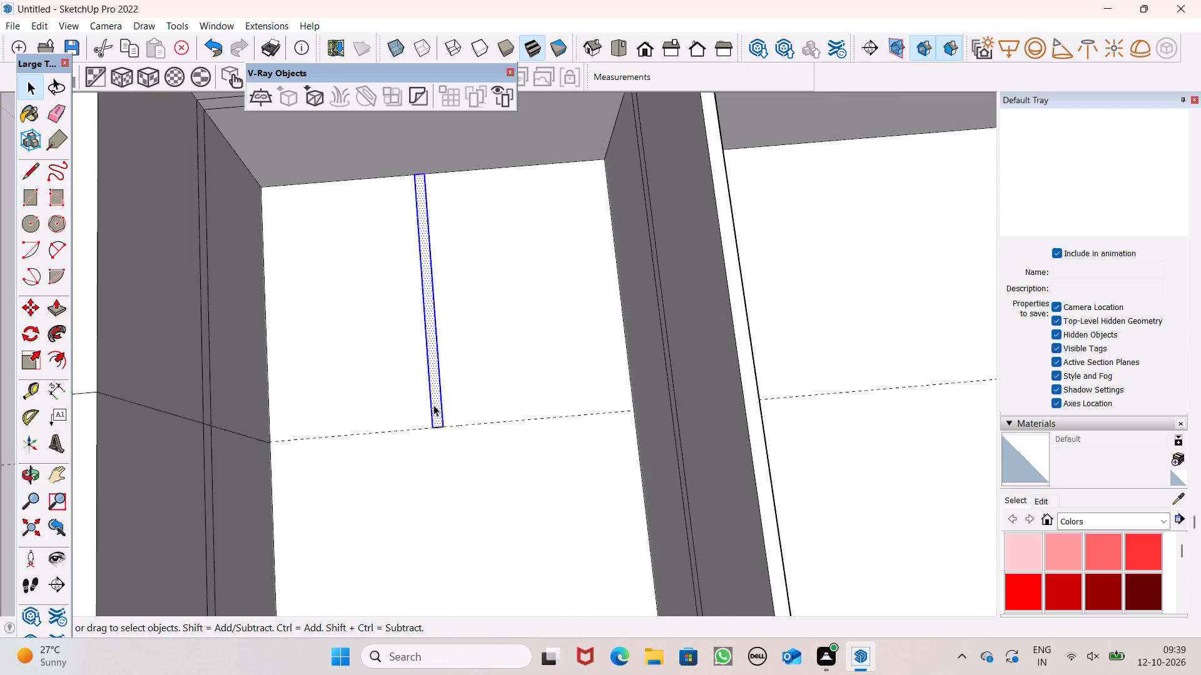
{"action": "key", "text": "m"}
{"action": "key", "text": "Return"}
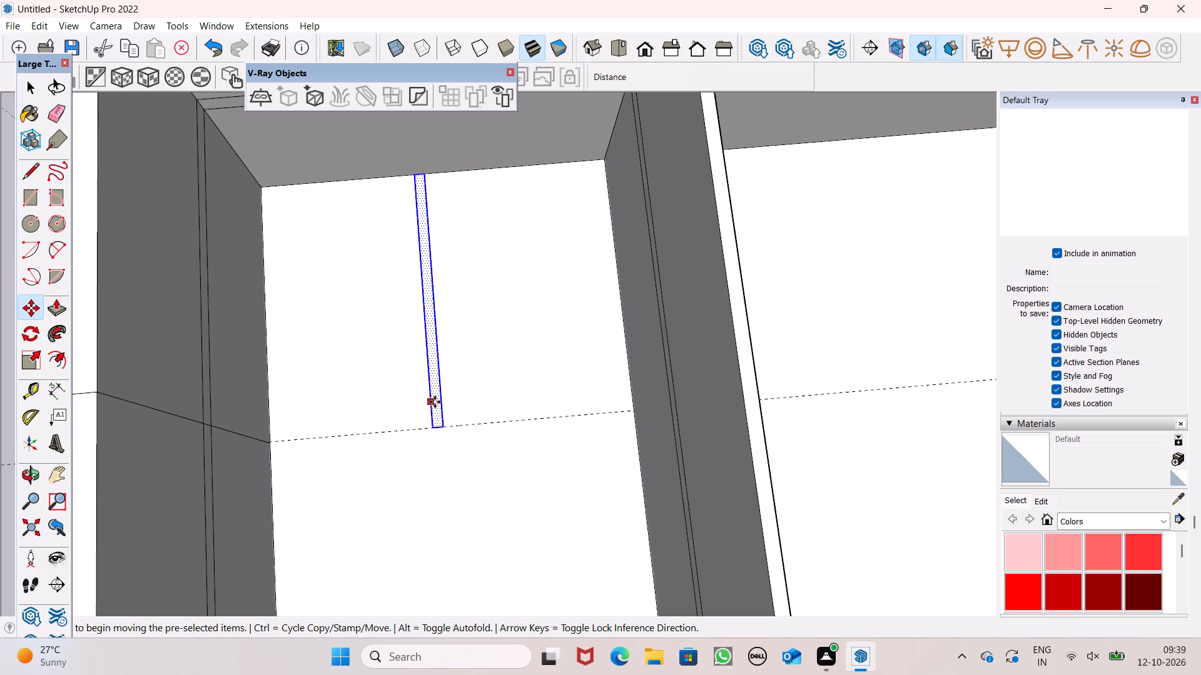
{"action": "left_click_drag", "start_coordinate": [435, 402], "coordinate": [466, 402]}
{"action": "scroll", "coordinate": [451, 399], "scroll_direction": "down", "scroll_amount": 7}
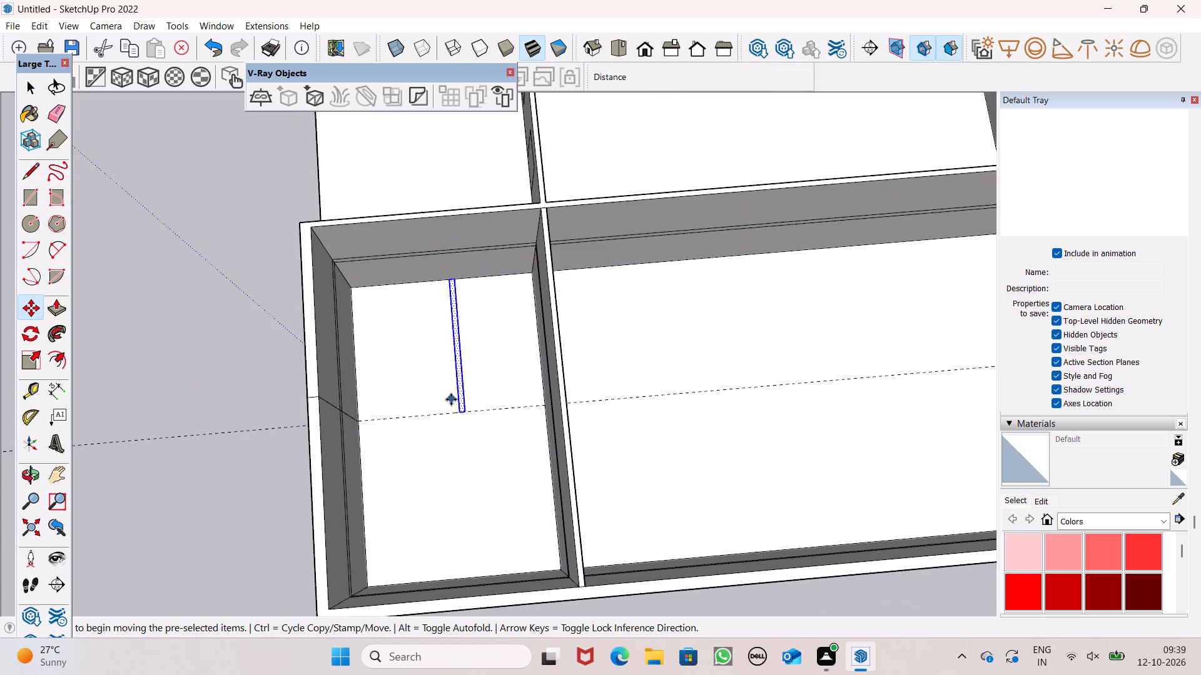
{"action": "scroll", "coordinate": [451, 399], "scroll_direction": "down", "scroll_amount": 4}
{"action": "key", "text": "space"}
{"action": "left_click", "coordinate": [296, 326]}
Draw a 1' line across the front wall's top at the terrace-side corner, separating it from the side wall's top.
{"action": "middle_click_drag", "start_coordinate": [497, 376], "coordinate": [392, 351]}
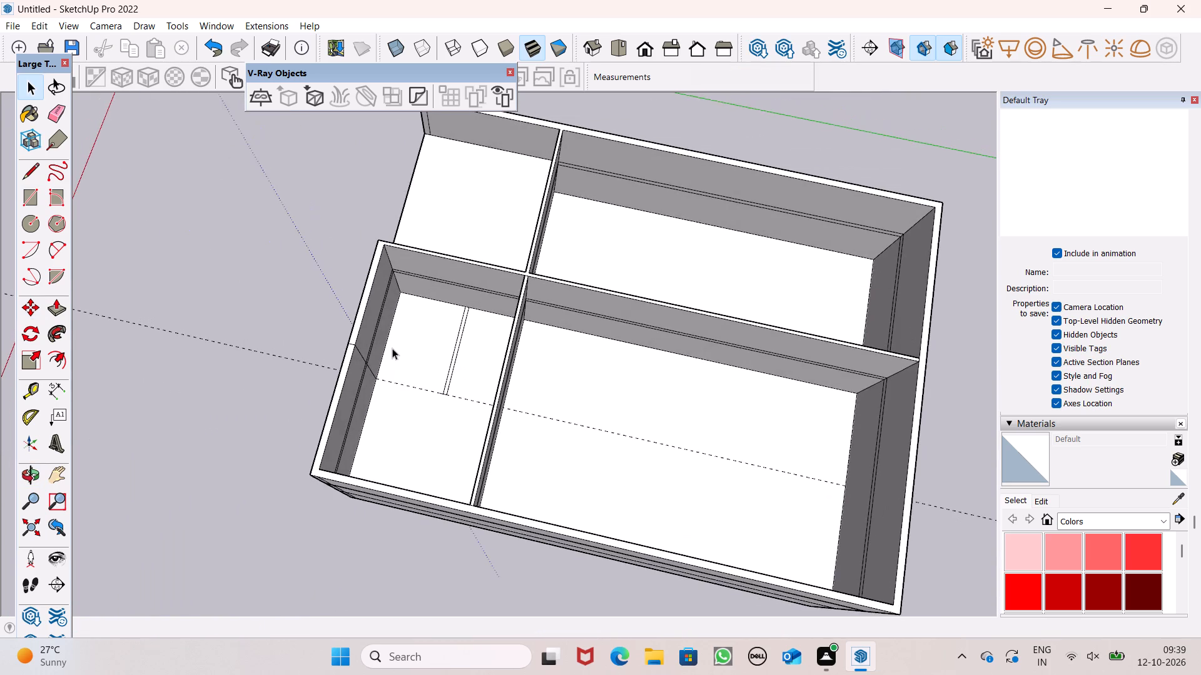
{"action": "scroll", "coordinate": [391, 333], "scroll_direction": "up", "scroll_amount": 8}
{"action": "left_click", "coordinate": [56, 312]}
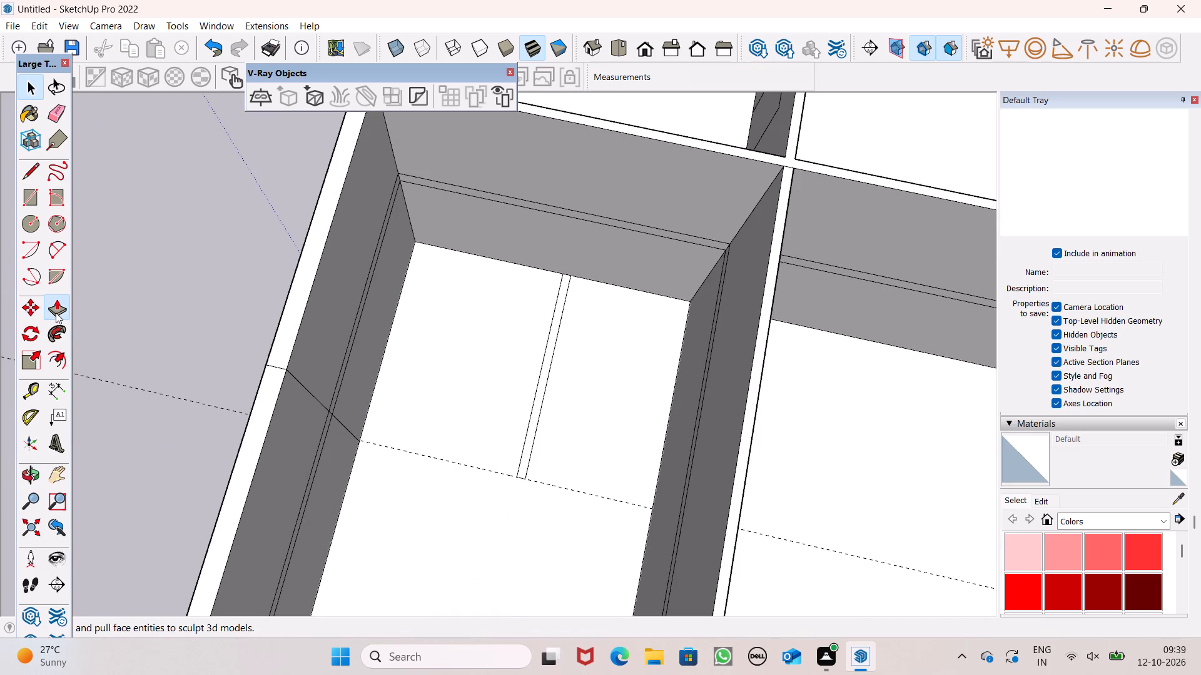
{"action": "scroll", "coordinate": [374, 351], "scroll_direction": "down", "scroll_amount": 6}
{"action": "middle_click_drag", "start_coordinate": [367, 369], "coordinate": [868, 216]}
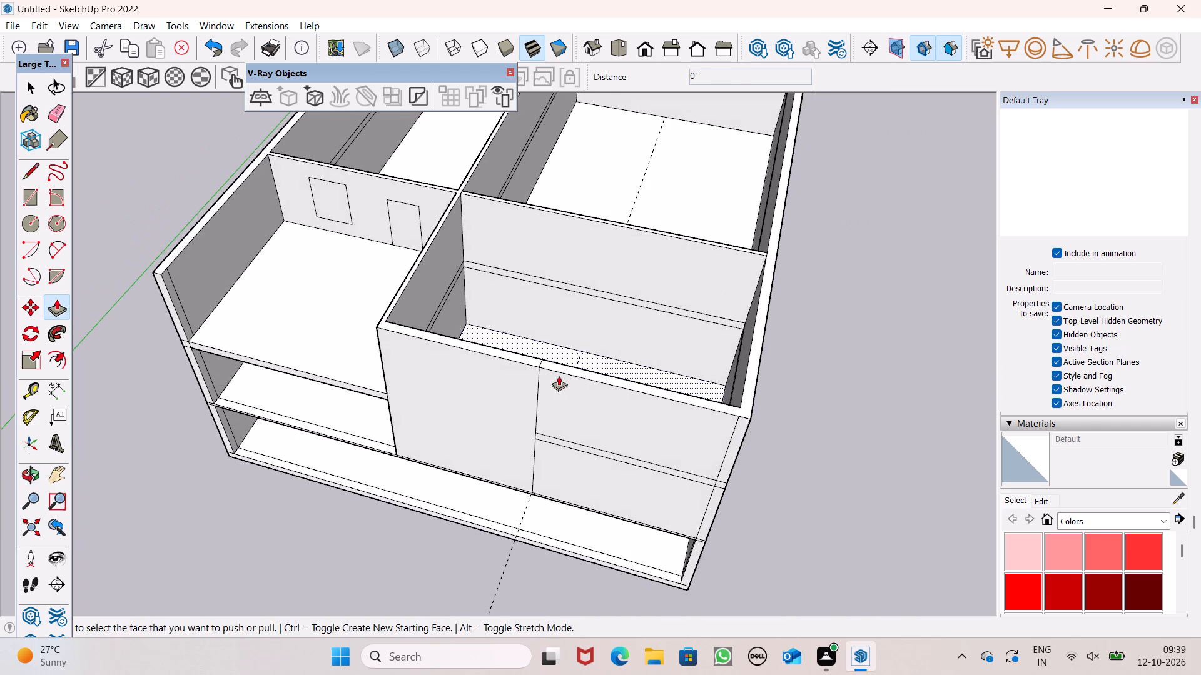
{"action": "scroll", "coordinate": [357, 319], "scroll_direction": "up", "scroll_amount": 4}
{"action": "left_click", "coordinate": [30, 171]}
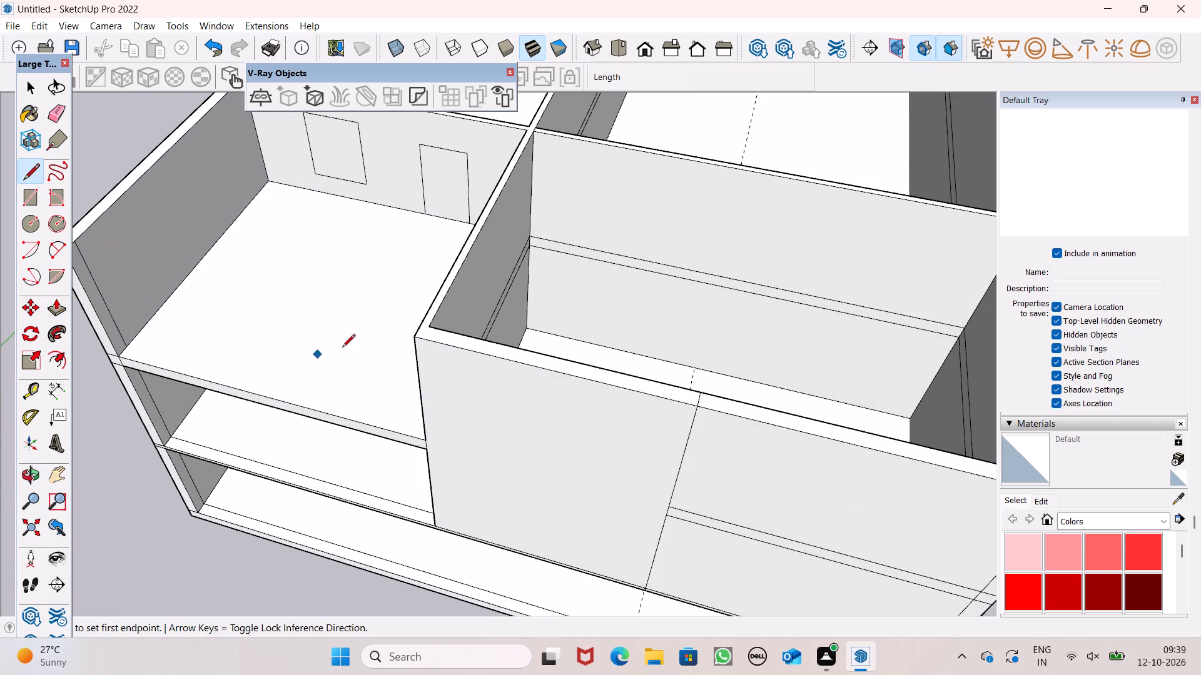
{"action": "scroll", "coordinate": [398, 341], "scroll_direction": "up", "scroll_amount": 5}
{"action": "left_click_drag", "start_coordinate": [462, 316], "coordinate": [457, 322]}
{"action": "left_click", "coordinate": [450, 337]}
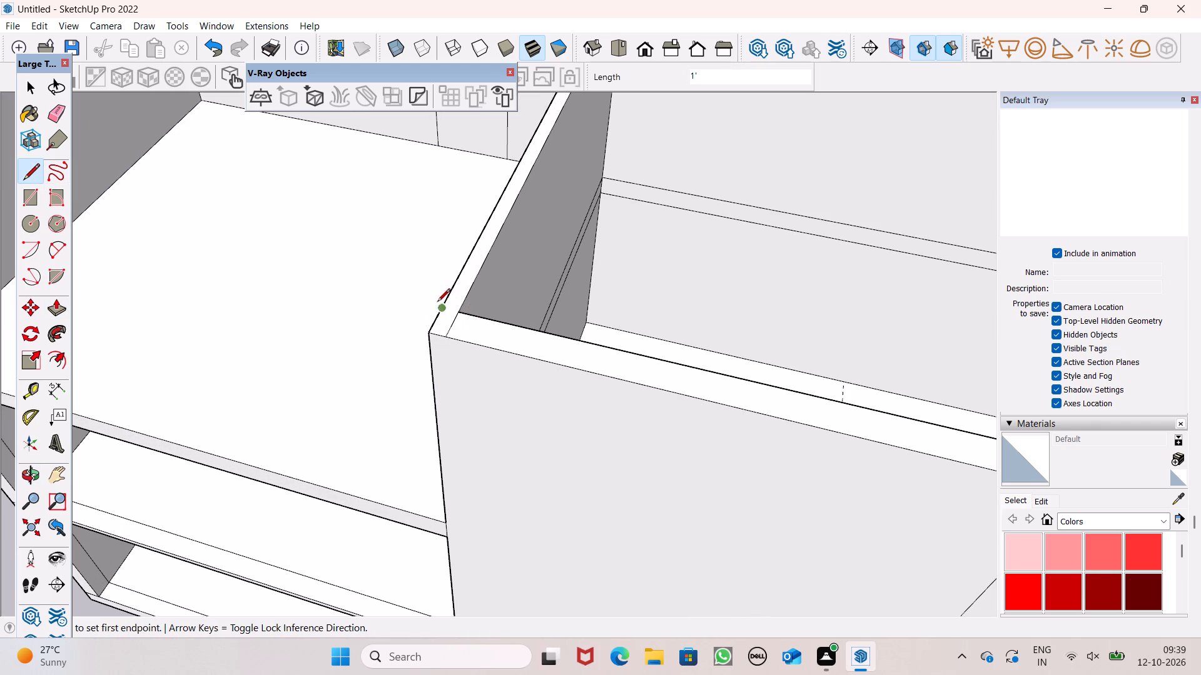
{"action": "scroll", "coordinate": [436, 302], "scroll_direction": "down", "scroll_amount": 7}
{"action": "key", "text": "space"}
Push the two-storey front panel beside the balconies inward through the wall thickness to the room's inner face.
{"action": "middle_click_drag", "start_coordinate": [588, 436], "coordinate": [676, 404]}
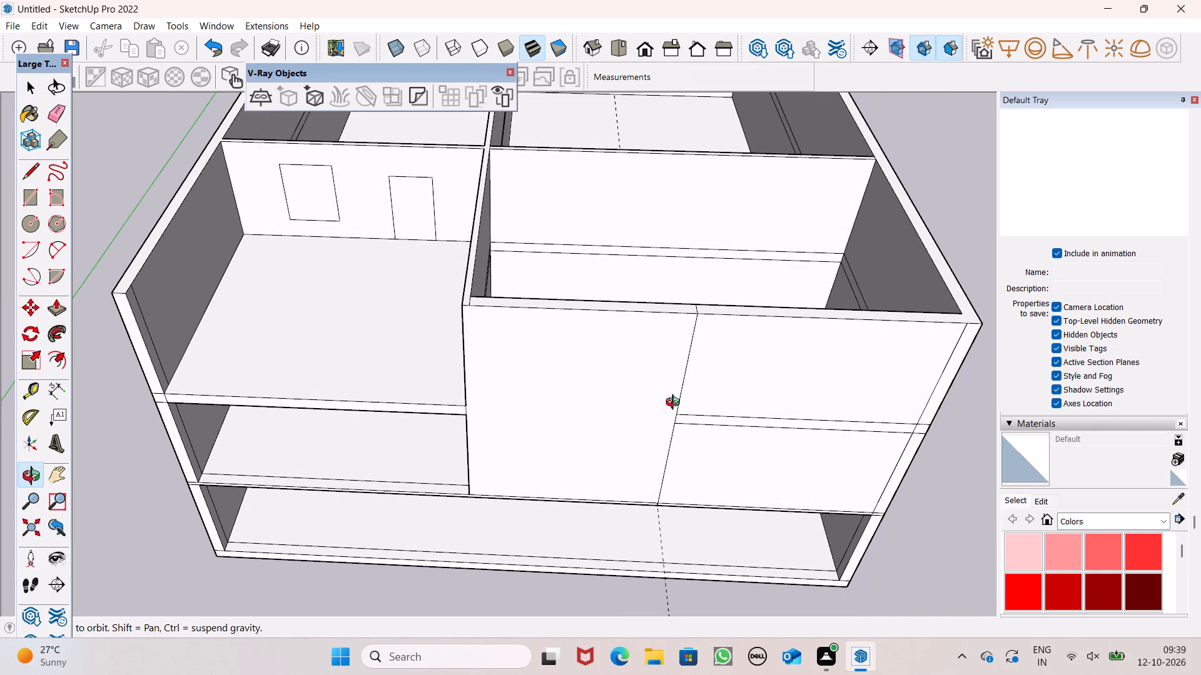
{"action": "middle_click_drag", "start_coordinate": [676, 404], "coordinate": [676, 403]}
{"action": "left_click", "coordinate": [64, 306]}
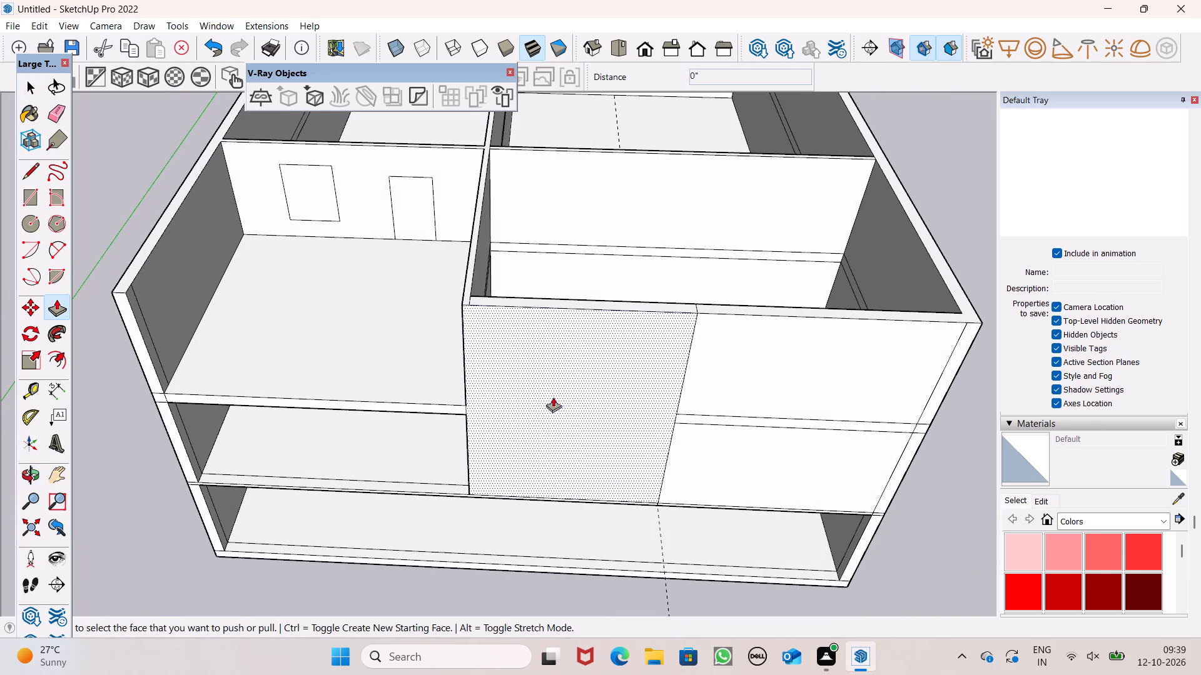
{"action": "left_click_drag", "start_coordinate": [553, 401], "coordinate": [577, 382]}
{"action": "middle_click_drag", "start_coordinate": [582, 435], "coordinate": [569, 452]}
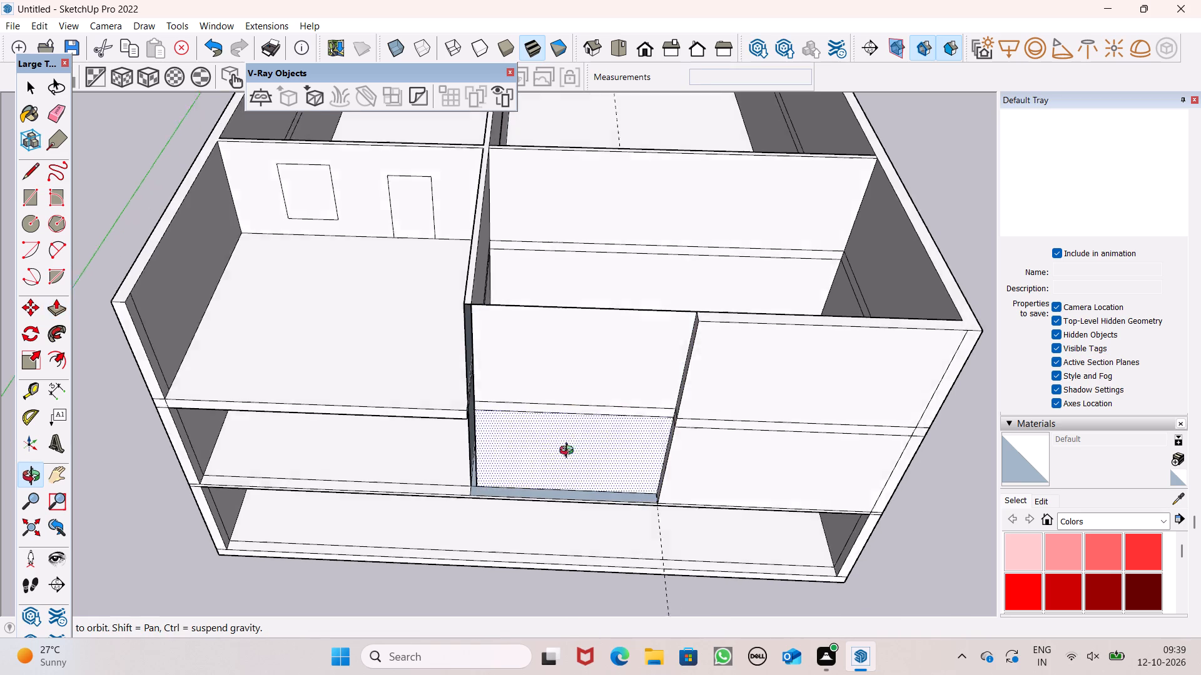
{"action": "middle_click_drag", "start_coordinate": [569, 452], "coordinate": [390, 450]}
{"action": "key", "text": "space"}
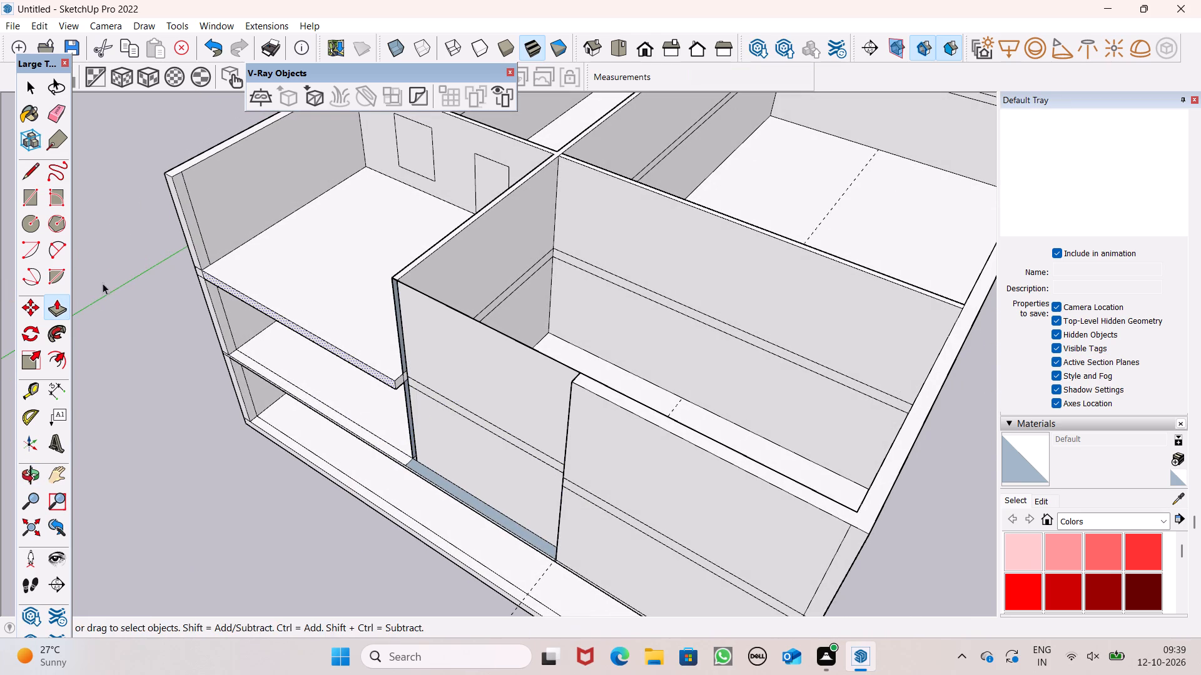
Erase the remaining top edge and slab lines of the pushed-in panel to open the front wall, undoing the over-erased side-wall edges.
{"action": "left_click", "coordinate": [46, 124]}
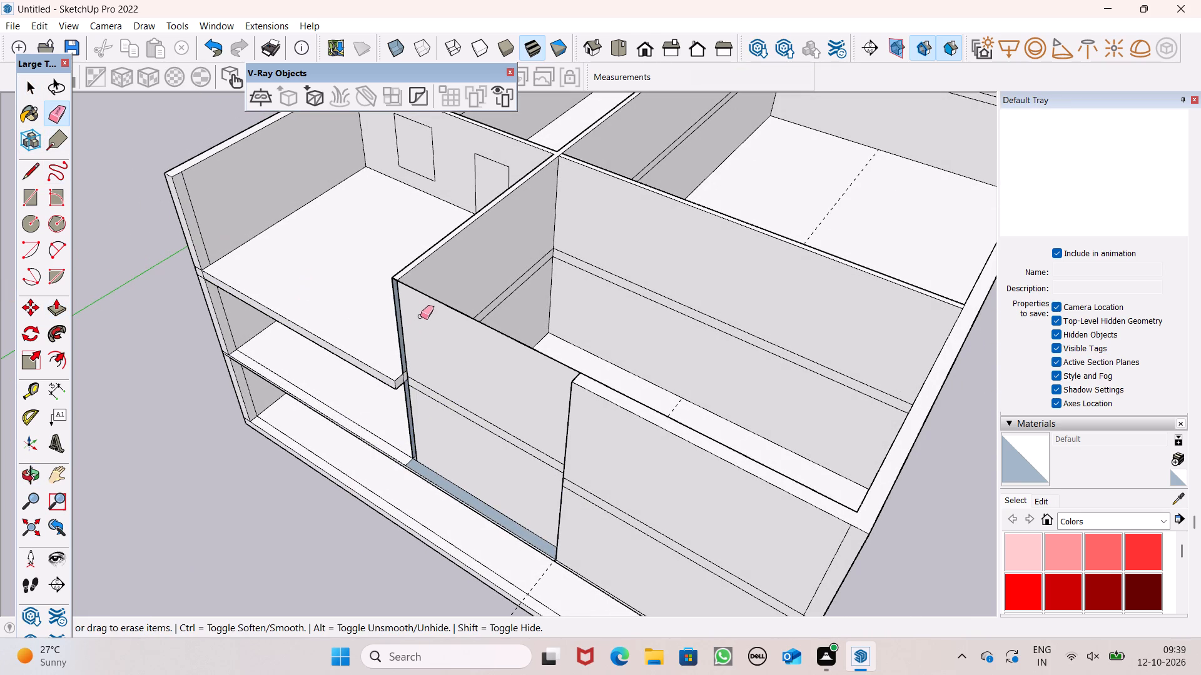
{"action": "left_click_drag", "start_coordinate": [485, 325], "coordinate": [485, 341]}
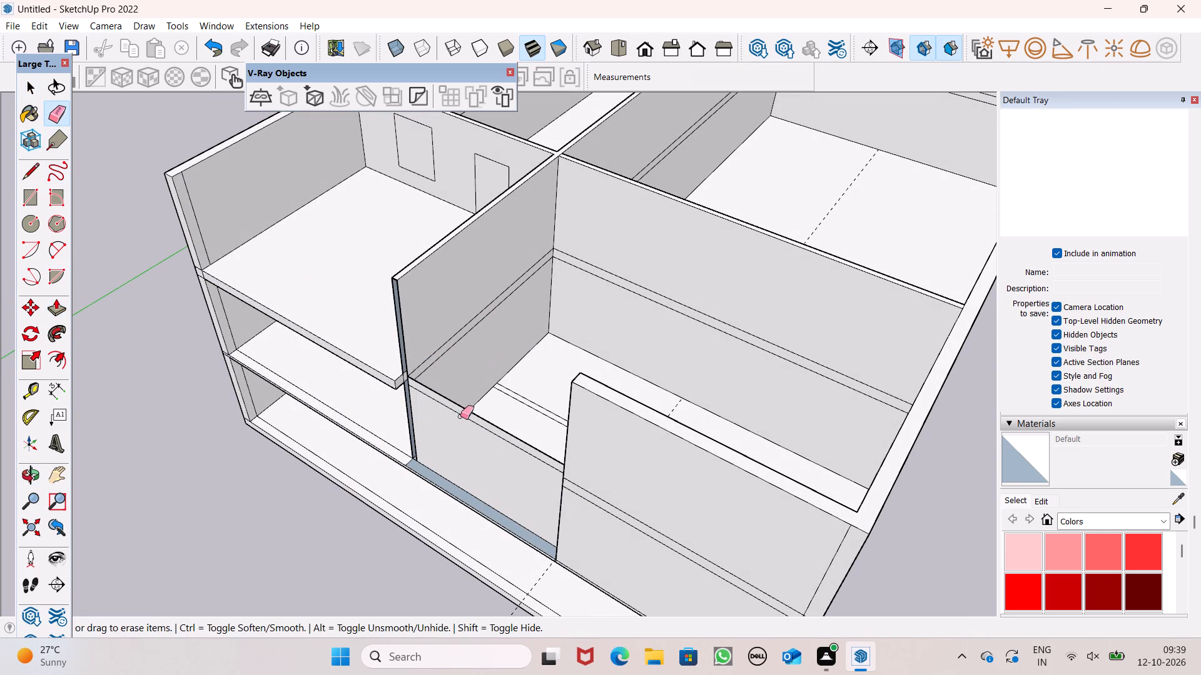
{"action": "left_click_drag", "start_coordinate": [474, 401], "coordinate": [464, 428]}
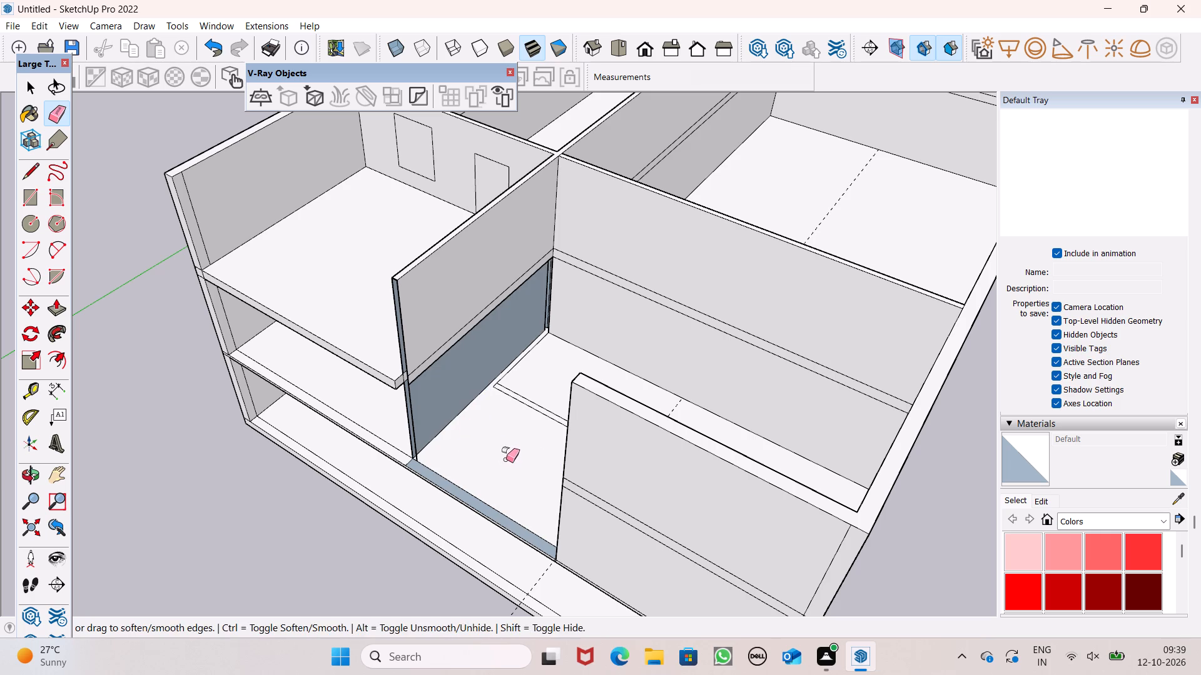
{"action": "key", "text": "ctrl+z"}
{"action": "middle_click_drag", "start_coordinate": [508, 467], "coordinate": [514, 371], "text": "ctrl"}
{"action": "scroll", "coordinate": [469, 372], "scroll_direction": "up", "scroll_amount": 7}
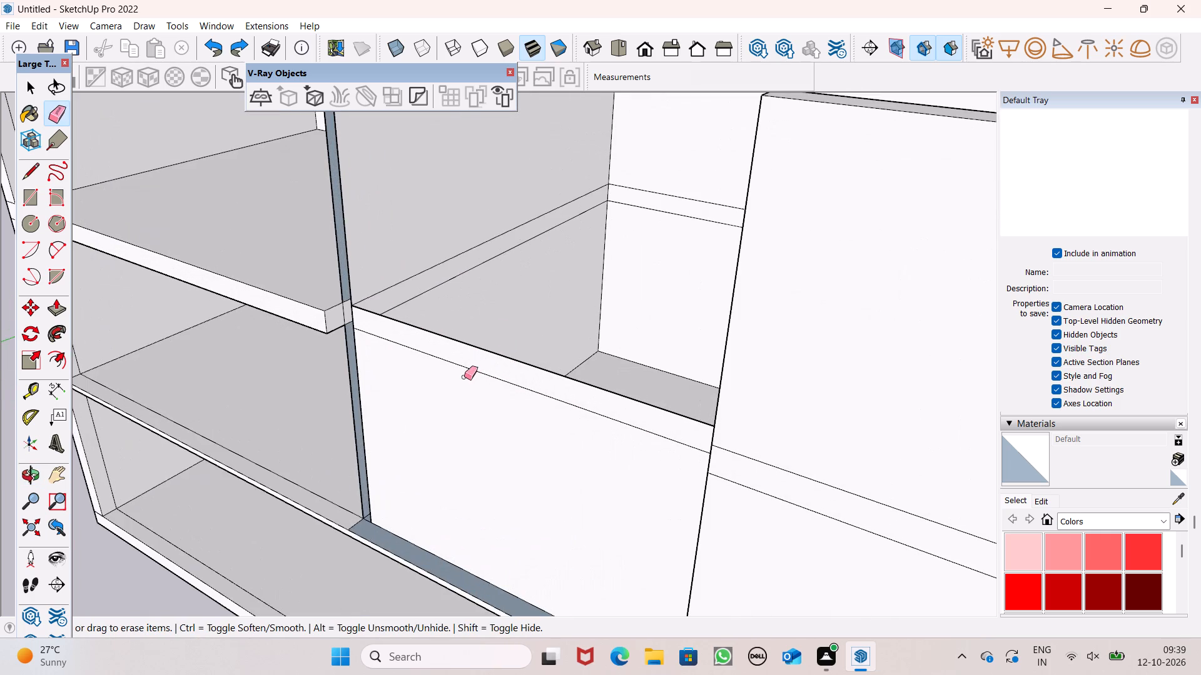
{"action": "left_click_drag", "start_coordinate": [505, 355], "coordinate": [505, 361]}
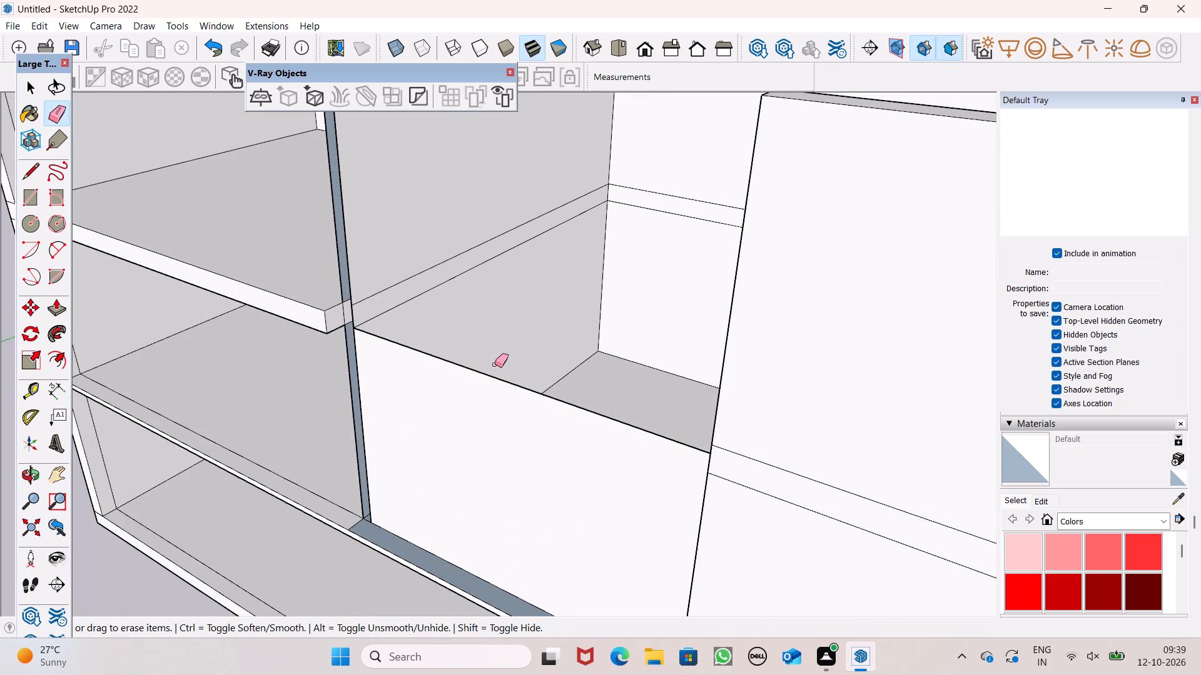
{"action": "left_click_drag", "start_coordinate": [495, 372], "coordinate": [492, 379]}
{"action": "scroll", "coordinate": [475, 399], "scroll_direction": "down", "scroll_amount": 6}
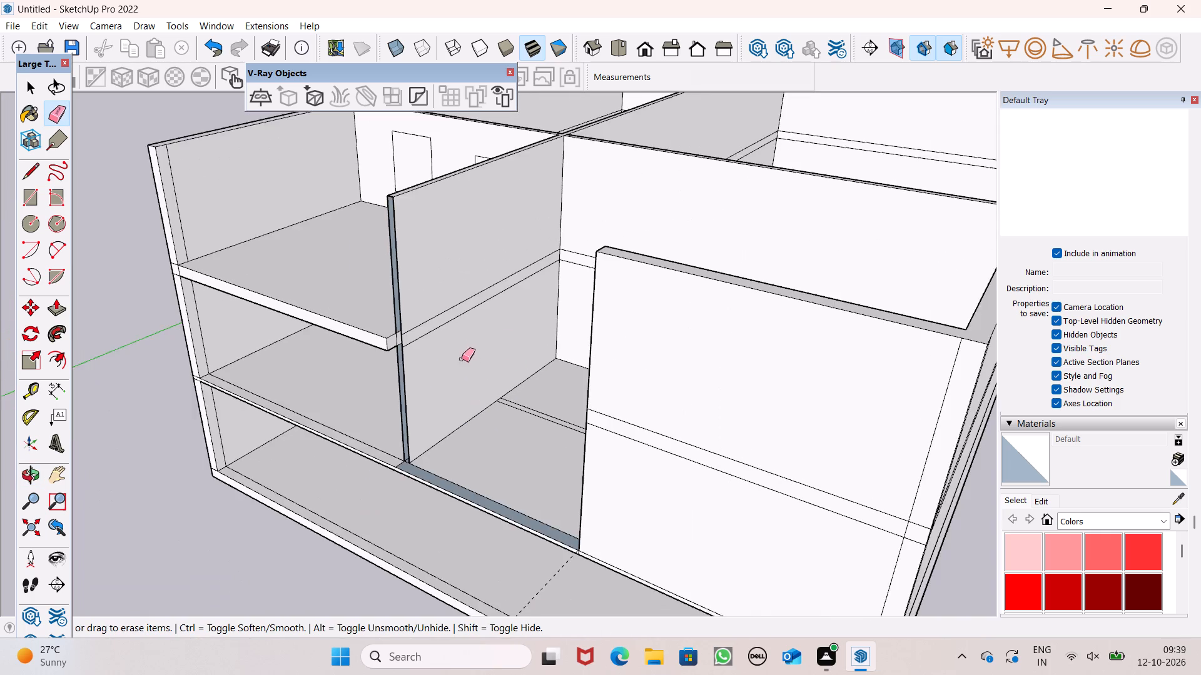
Close the open front end of the wall between terrace and opening by tracing a line about 2 1/16" along its edge.
{"action": "middle_click_drag", "start_coordinate": [463, 368], "coordinate": [578, 331]}
{"action": "scroll", "coordinate": [499, 316], "scroll_direction": "up", "scroll_amount": 1}
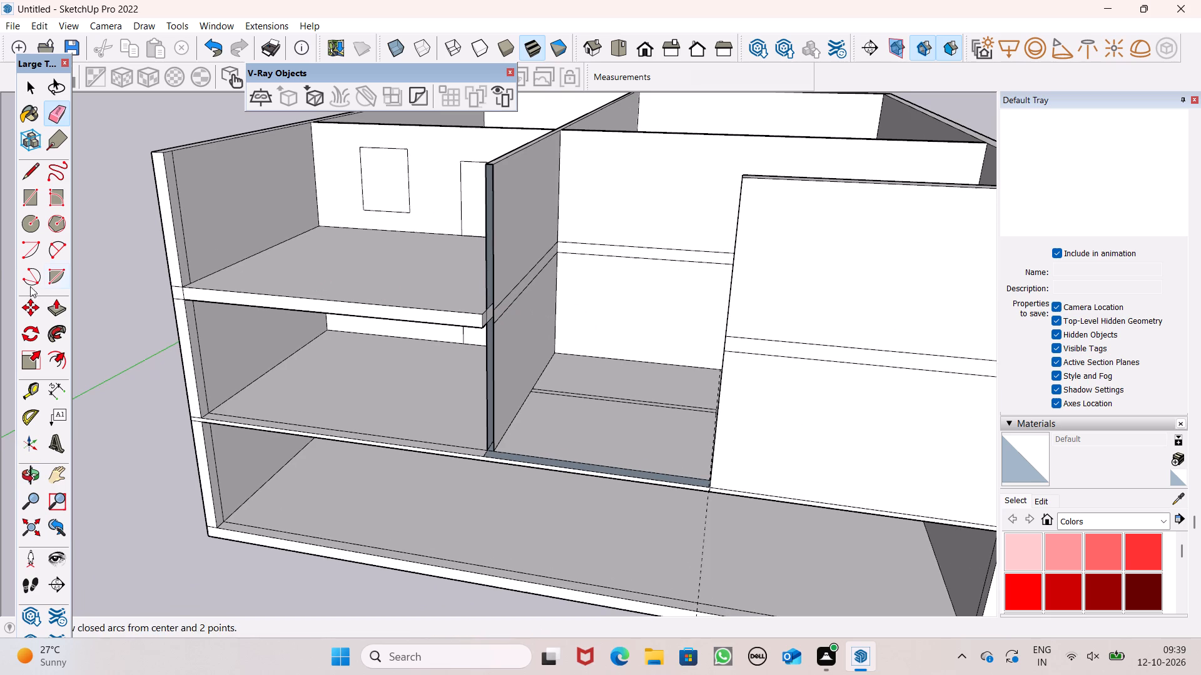
{"action": "left_click", "coordinate": [25, 172]}
{"action": "middle_click_drag", "start_coordinate": [454, 302], "coordinate": [474, 327]}
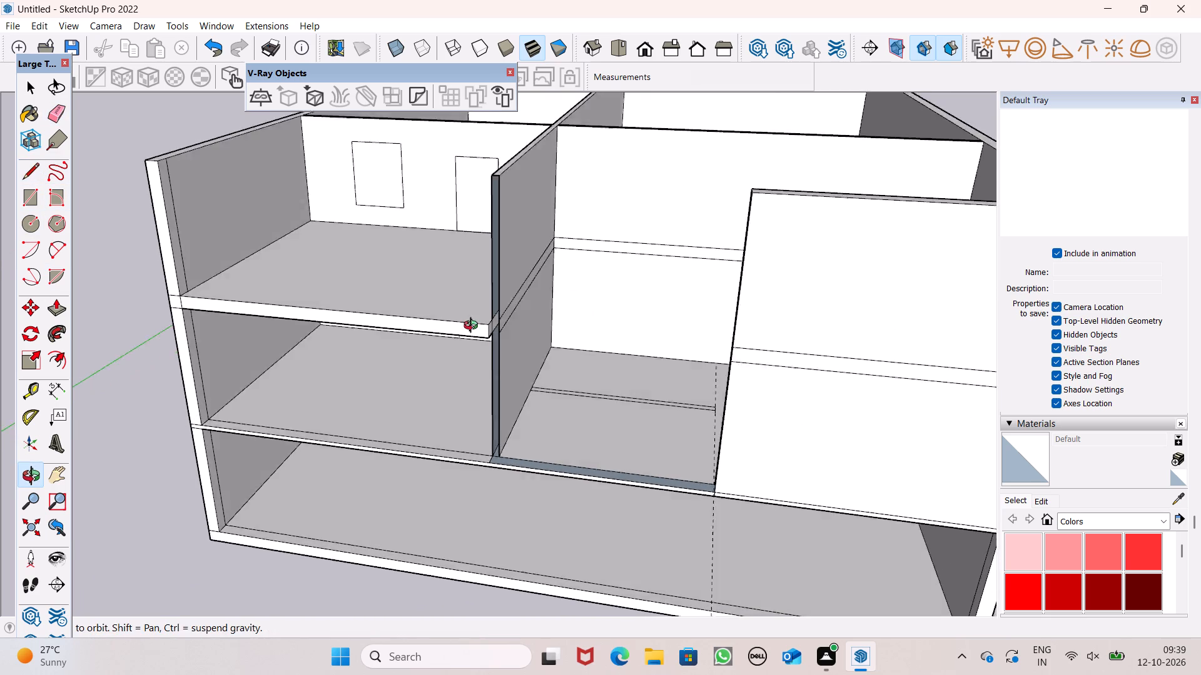
{"action": "middle_click_drag", "start_coordinate": [474, 327], "coordinate": [535, 266]}
{"action": "scroll", "coordinate": [513, 204], "scroll_direction": "up", "scroll_amount": 7}
{"action": "scroll", "coordinate": [524, 221], "scroll_direction": "down", "scroll_amount": 4}
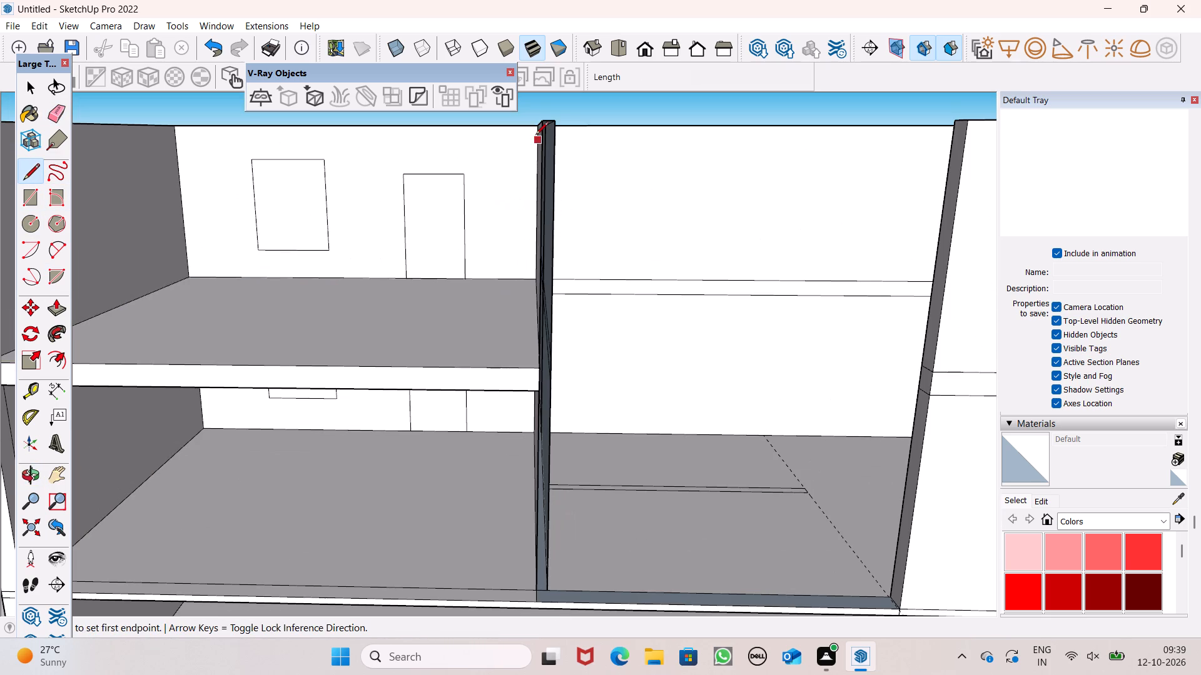
{"action": "scroll", "coordinate": [543, 123], "scroll_direction": "up", "scroll_amount": 6}
{"action": "scroll", "coordinate": [530, 161], "scroll_direction": "down", "scroll_amount": 2}
{"action": "scroll", "coordinate": [512, 232], "scroll_direction": "down", "scroll_amount": 20}
{"action": "scroll", "coordinate": [506, 251], "scroll_direction": "down", "scroll_amount": 2}
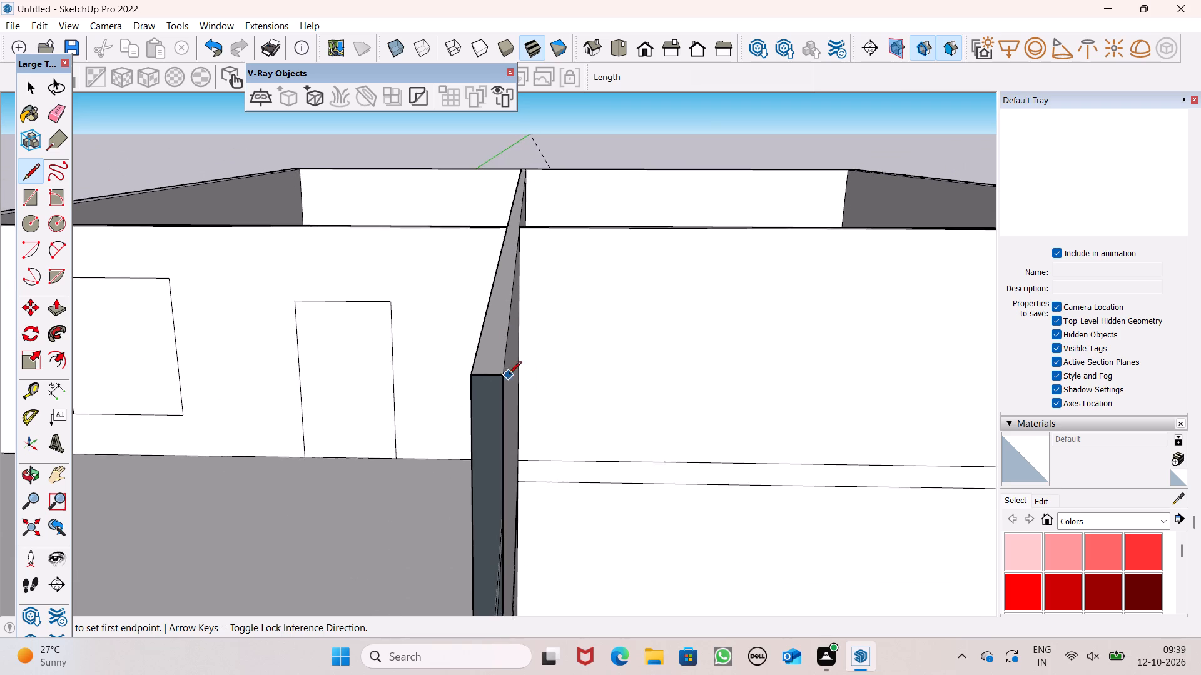
{"action": "middle_click_drag", "start_coordinate": [505, 374], "coordinate": [512, 256]}
{"action": "scroll", "coordinate": [467, 371], "scroll_direction": "up", "scroll_amount": 5}
{"action": "scroll", "coordinate": [472, 376], "scroll_direction": "down", "scroll_amount": 1}
{"action": "scroll", "coordinate": [474, 376], "scroll_direction": "up", "scroll_amount": 1}
{"action": "scroll", "coordinate": [490, 372], "scroll_direction": "down", "scroll_amount": 3}
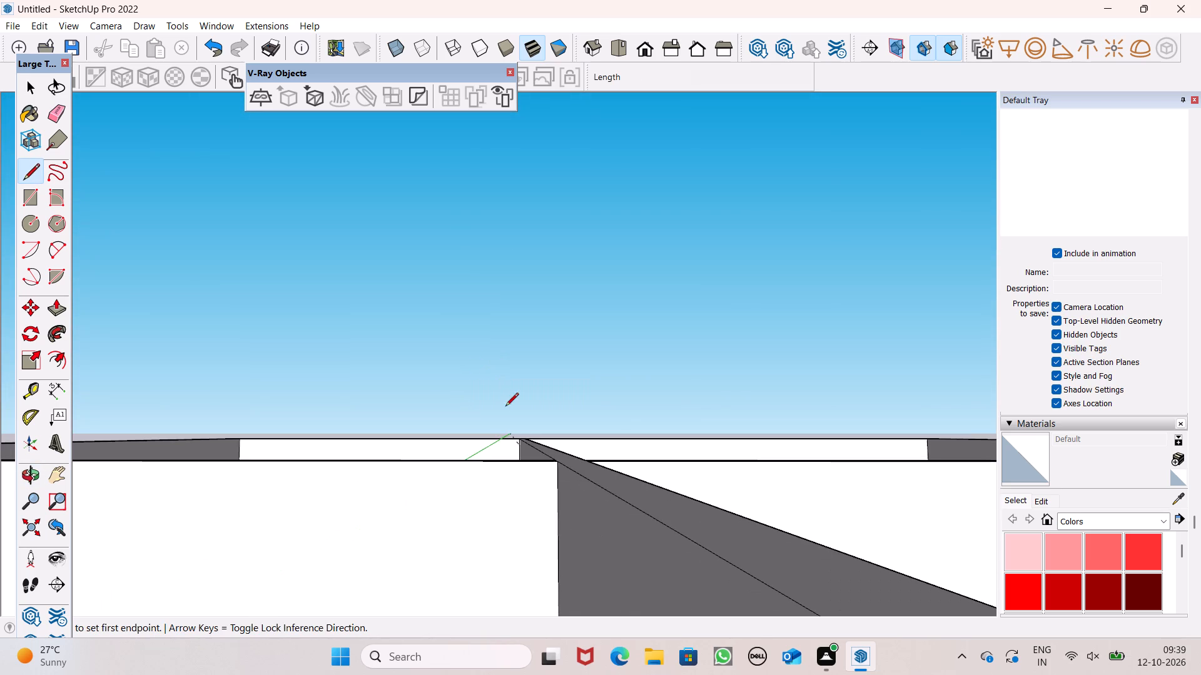
{"action": "scroll", "coordinate": [512, 407], "scroll_direction": "down", "scroll_amount": 6}
{"action": "scroll", "coordinate": [537, 434], "scroll_direction": "up", "scroll_amount": 7}
{"action": "scroll", "coordinate": [527, 419], "scroll_direction": "down", "scroll_amount": 1}
{"action": "scroll", "coordinate": [527, 419], "scroll_direction": "up", "scroll_amount": 6}
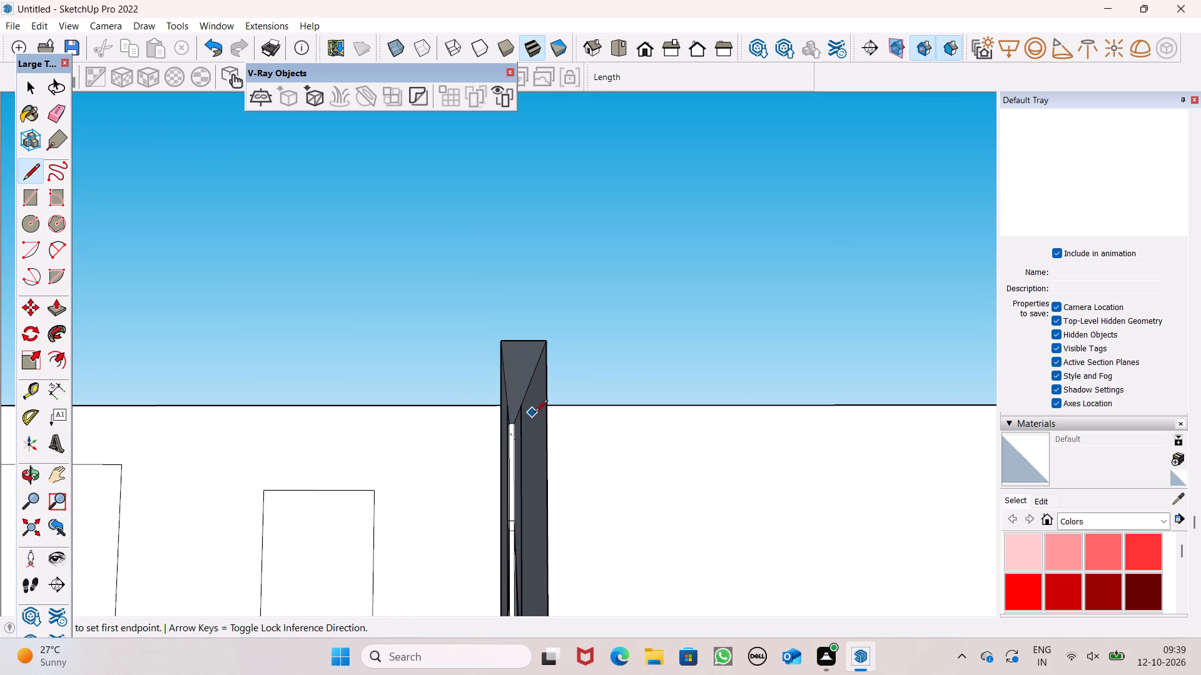
{"action": "left_click", "coordinate": [547, 406]}
{"action": "left_click", "coordinate": [542, 422]}
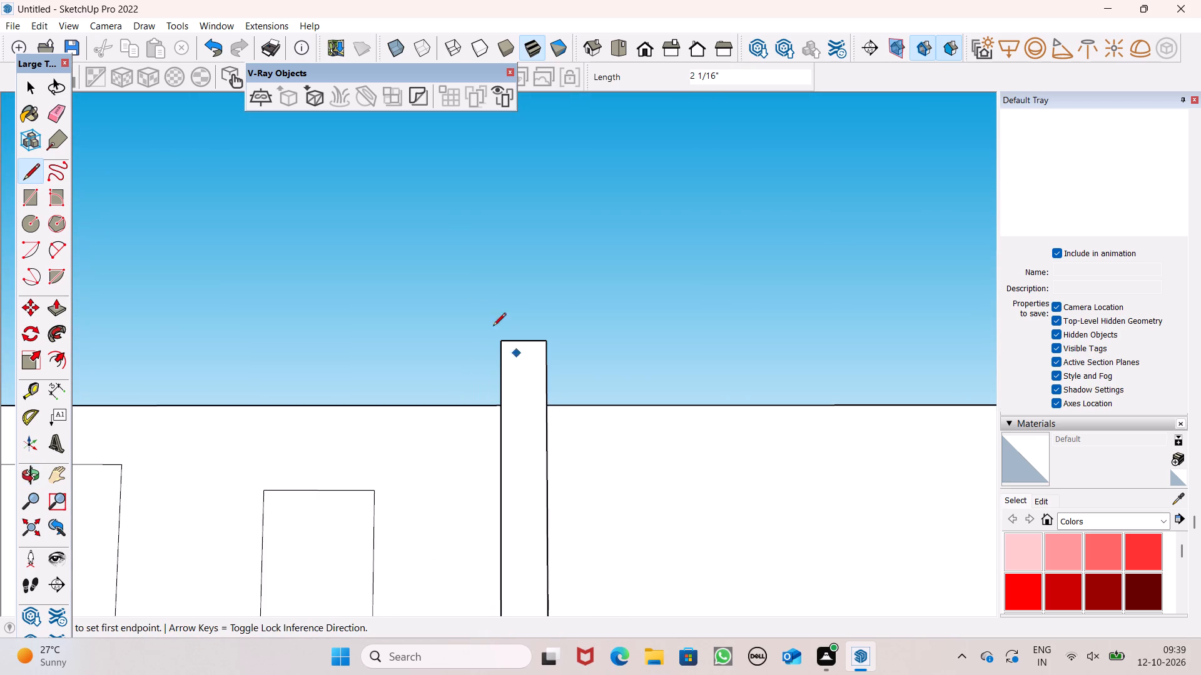
Push/Pull the thin floor strip inside the two-storey opening up 21' as a recessed wall.
{"action": "scroll", "coordinate": [471, 312], "scroll_direction": "down", "scroll_amount": 6}
{"action": "scroll", "coordinate": [386, 271], "scroll_direction": "down", "scroll_amount": 5}
{"action": "middle_click_drag", "start_coordinate": [428, 401], "coordinate": [434, 477]}
{"action": "scroll", "coordinate": [442, 494], "scroll_direction": "down", "scroll_amount": 1}
{"action": "scroll", "coordinate": [512, 400], "scroll_direction": "down", "scroll_amount": 3}
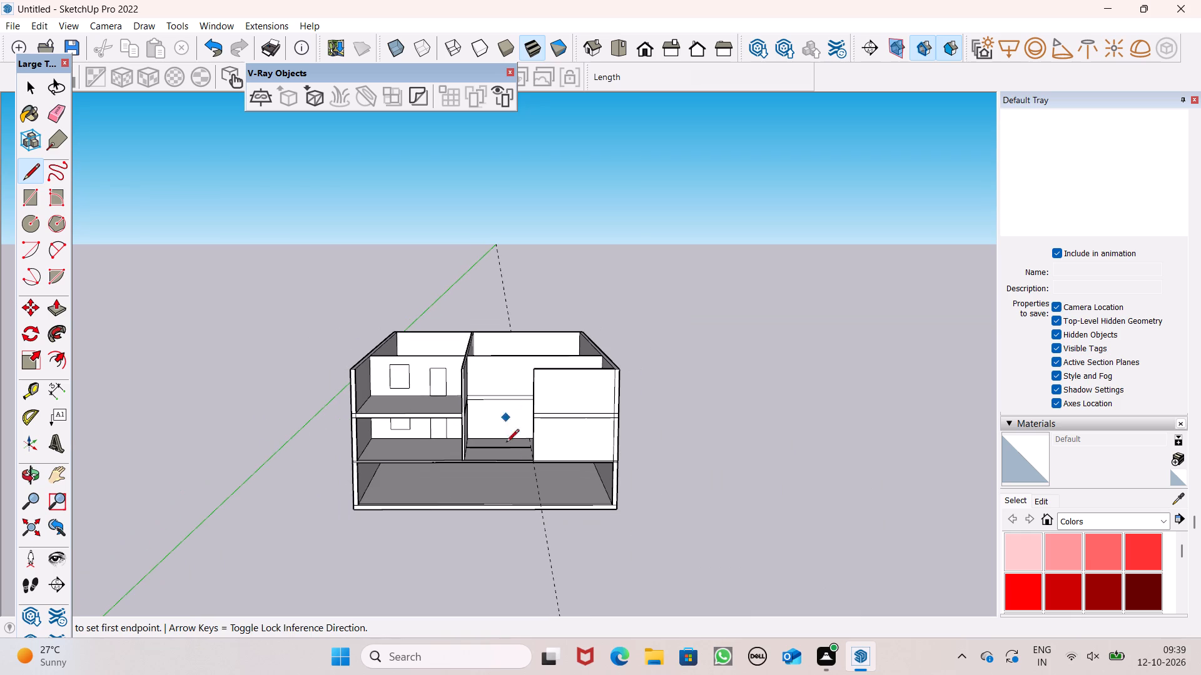
{"action": "scroll", "coordinate": [471, 315], "scroll_direction": "down", "scroll_amount": 4}
{"action": "middle_click_drag", "start_coordinate": [512, 364], "coordinate": [465, 586]}
{"action": "scroll", "coordinate": [482, 522], "scroll_direction": "up", "scroll_amount": 7}
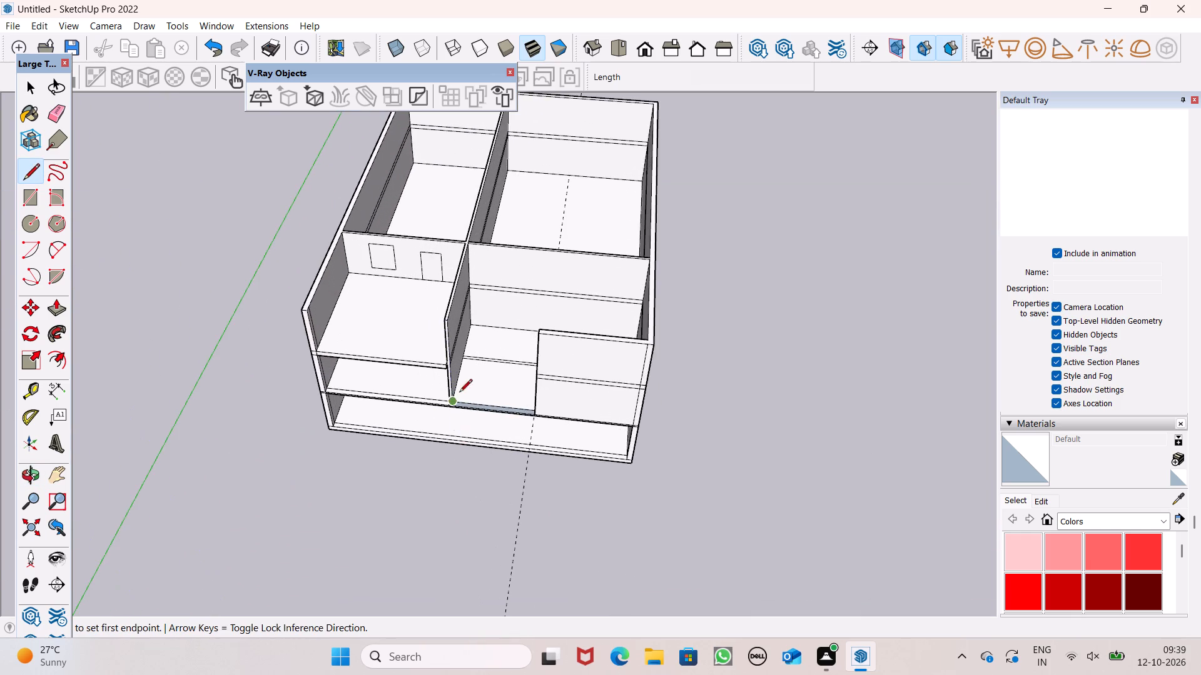
{"action": "scroll", "coordinate": [494, 363], "scroll_direction": "up", "scroll_amount": 7}
{"action": "key", "text": "space"}
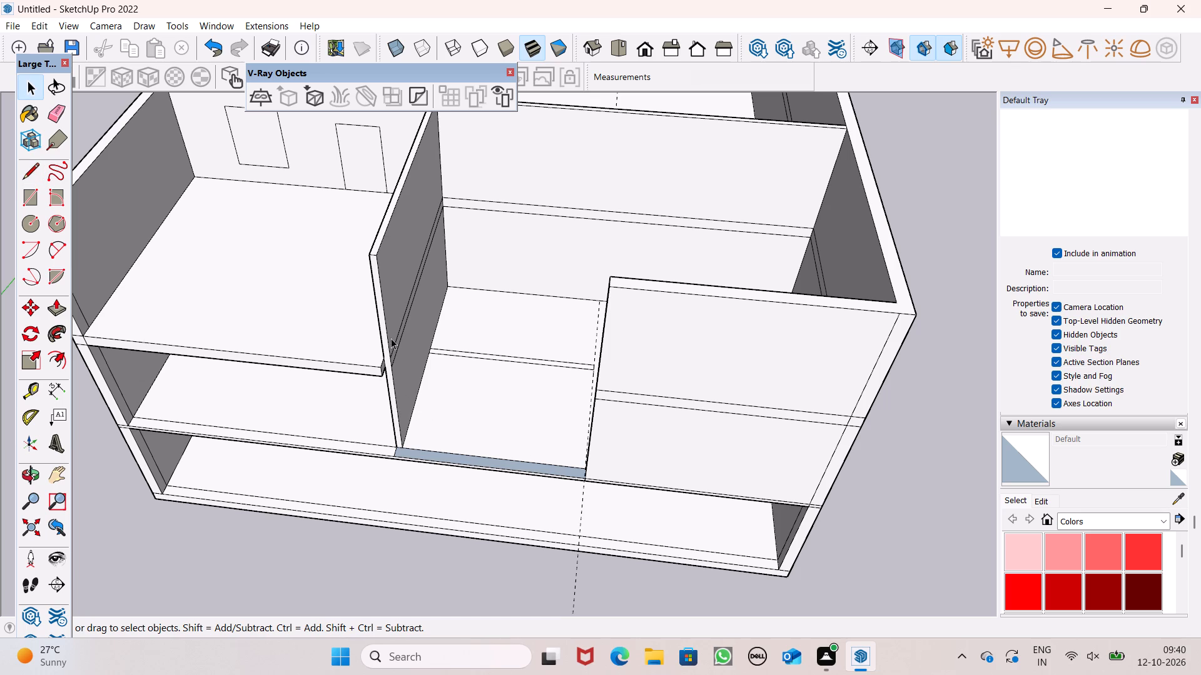
{"action": "left_click", "coordinate": [59, 312]}
{"action": "scroll", "coordinate": [424, 359], "scroll_direction": "up", "scroll_amount": 1}
{"action": "scroll", "coordinate": [424, 376], "scroll_direction": "down", "scroll_amount": 3}
{"action": "middle_click_drag", "start_coordinate": [421, 380], "coordinate": [455, 497]}
{"action": "scroll", "coordinate": [460, 292], "scroll_direction": "up", "scroll_amount": 3}
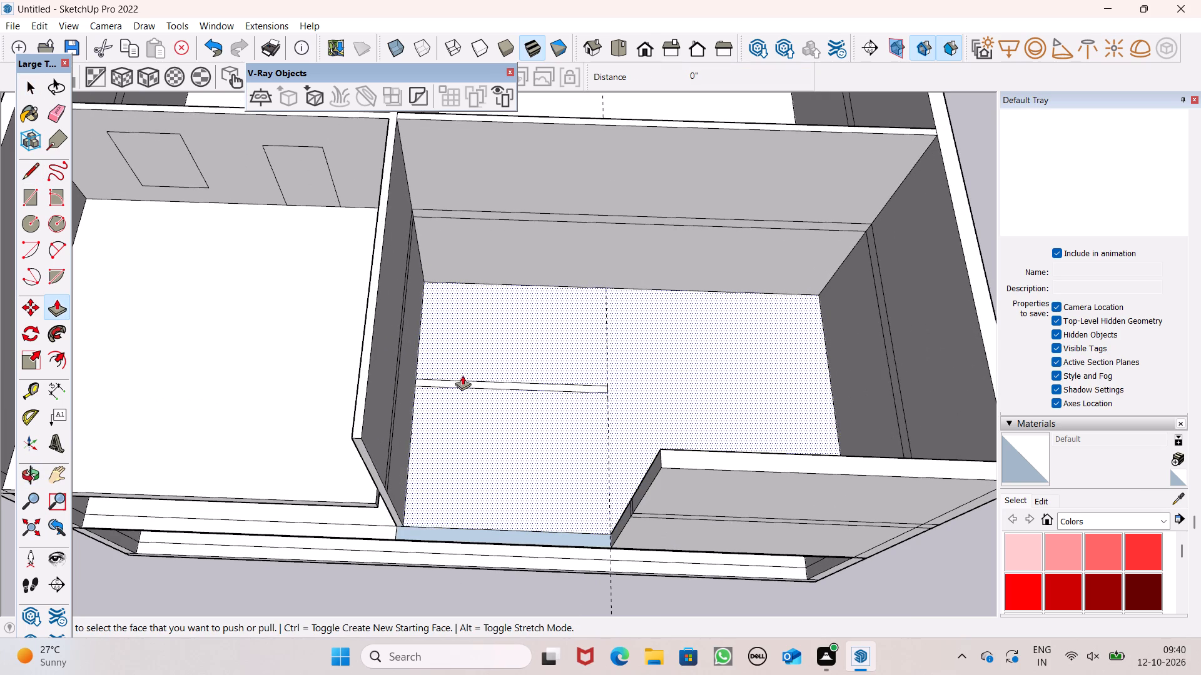
{"action": "left_click_drag", "start_coordinate": [461, 382], "coordinate": [414, 318]}
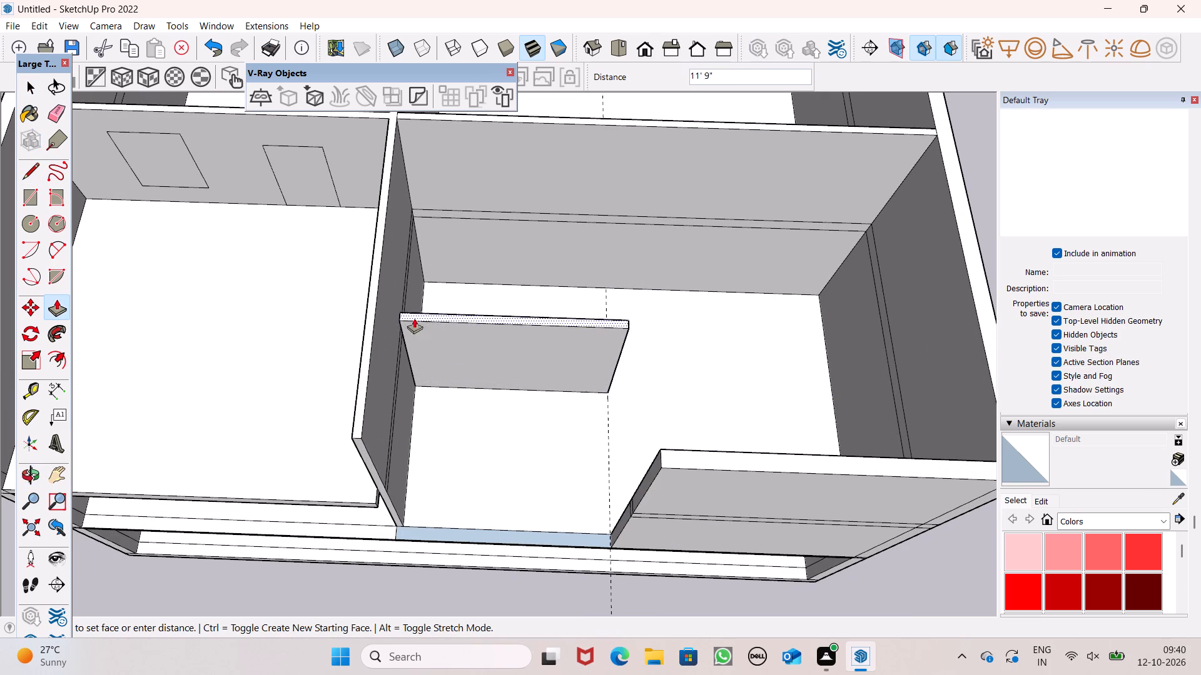
{"action": "left_click_drag", "start_coordinate": [414, 318], "coordinate": [368, 291]}
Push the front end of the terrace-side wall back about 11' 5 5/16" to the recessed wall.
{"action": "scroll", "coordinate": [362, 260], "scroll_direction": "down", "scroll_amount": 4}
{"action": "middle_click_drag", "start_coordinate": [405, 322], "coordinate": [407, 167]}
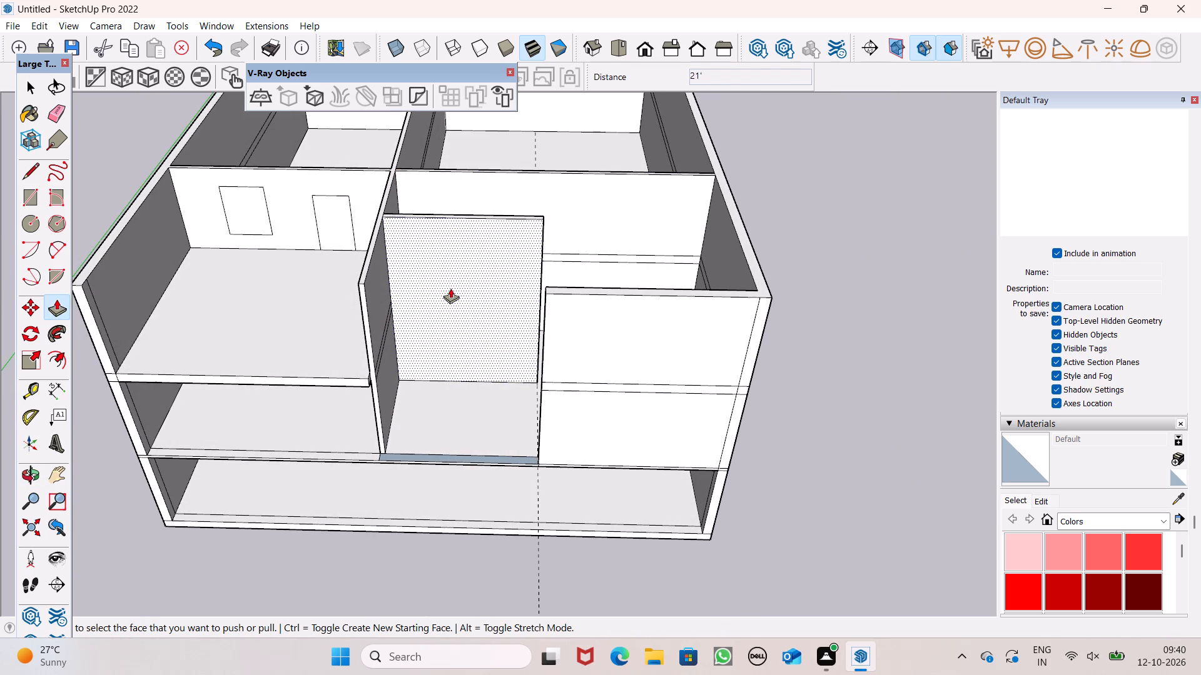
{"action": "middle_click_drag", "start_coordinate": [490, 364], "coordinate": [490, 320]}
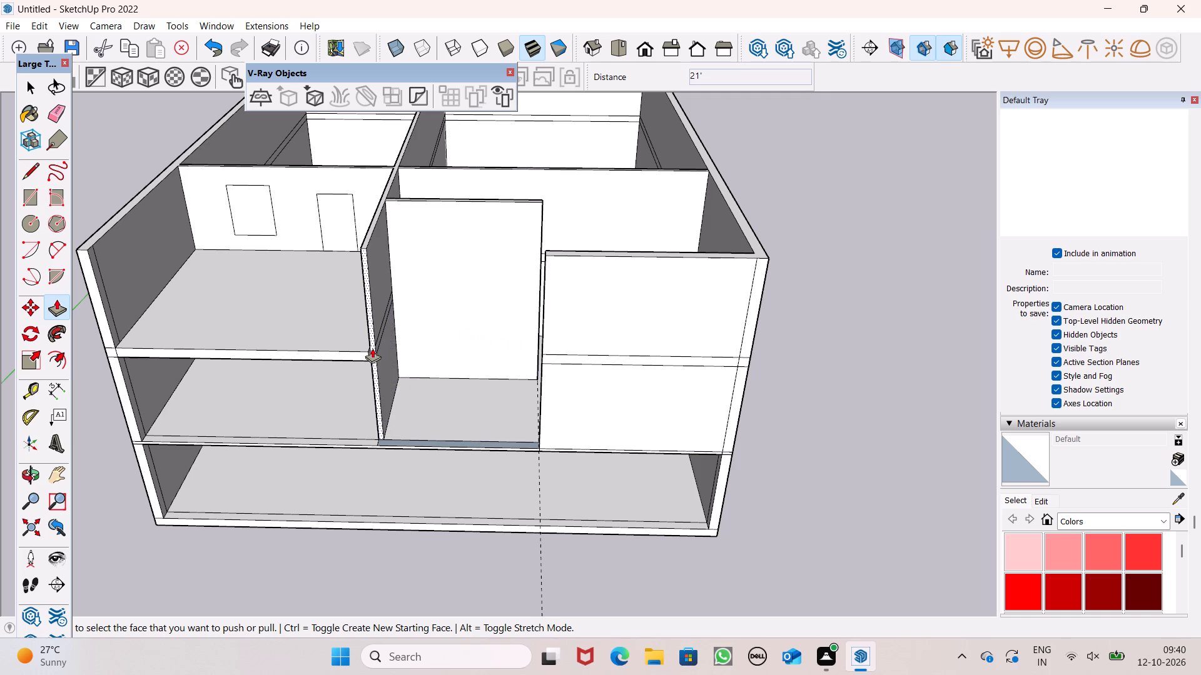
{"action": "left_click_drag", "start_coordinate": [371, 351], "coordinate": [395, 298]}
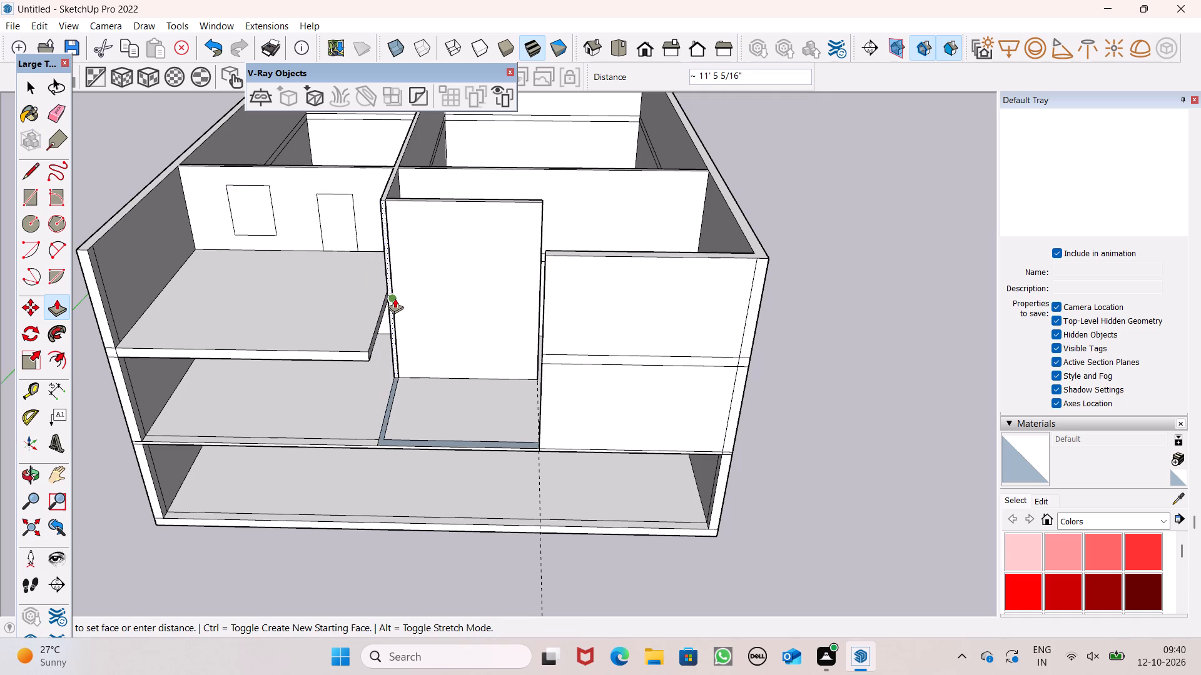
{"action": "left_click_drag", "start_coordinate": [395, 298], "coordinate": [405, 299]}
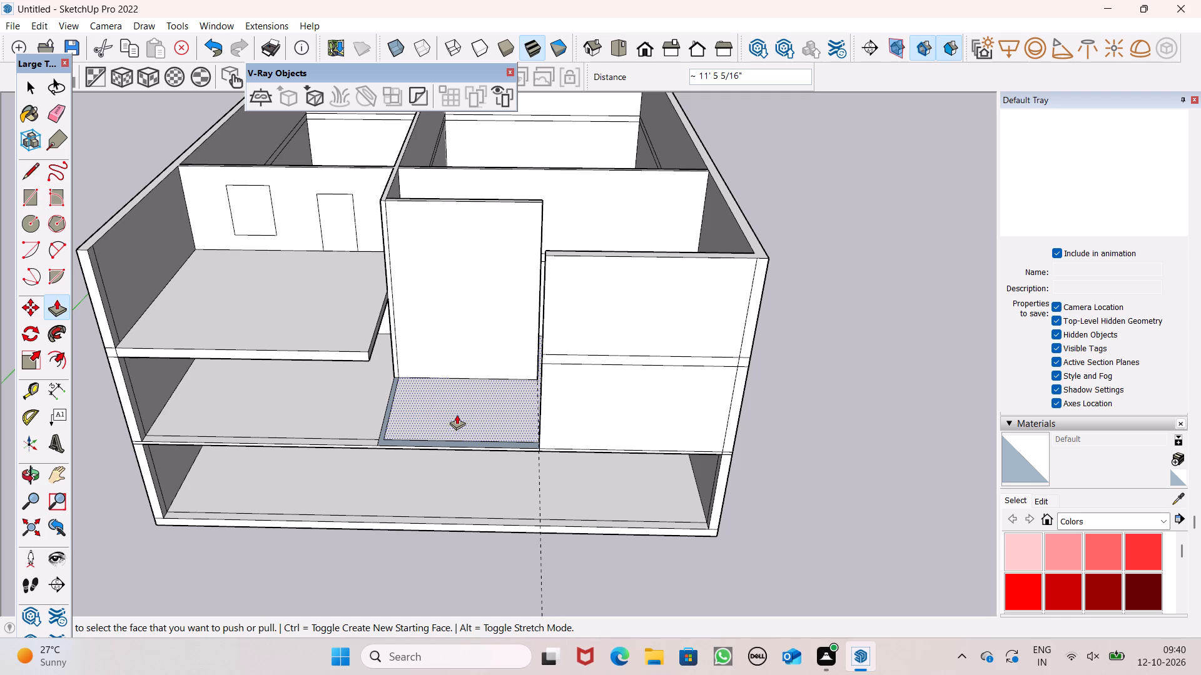
Pull the terrace-side wall's end face forward about 12' 5 5/16" to the building's front edge.
{"action": "middle_click_drag", "start_coordinate": [465, 446], "coordinate": [454, 380]}
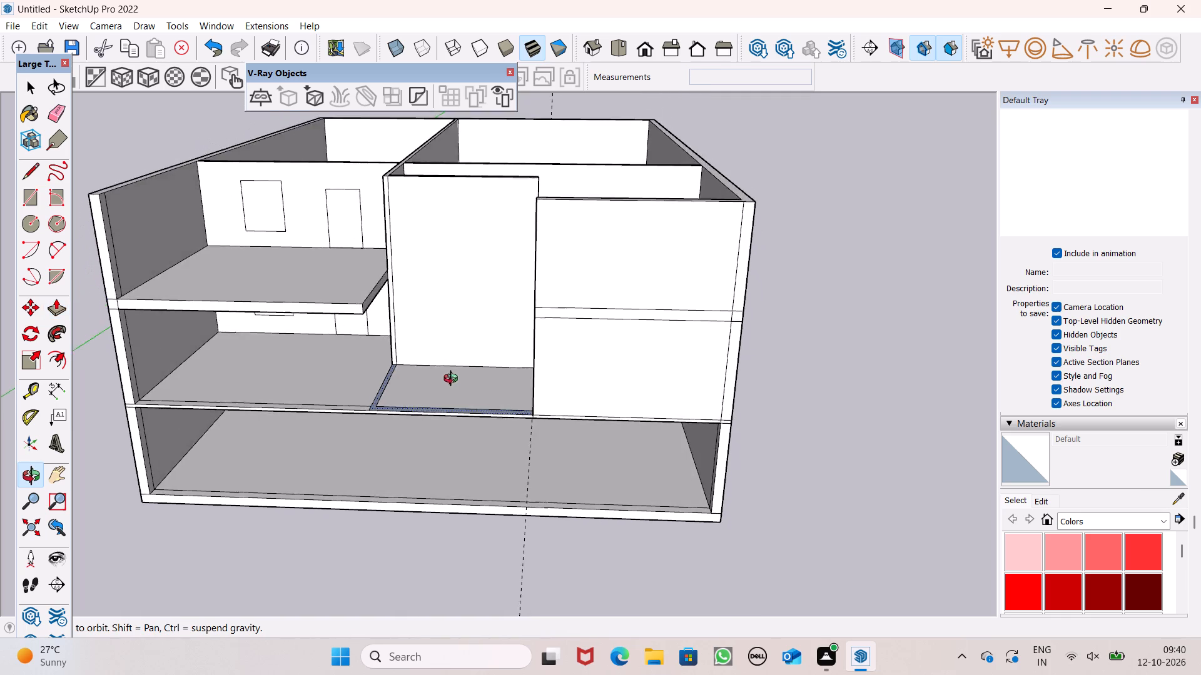
{"action": "middle_click_drag", "start_coordinate": [454, 380], "coordinate": [450, 350]}
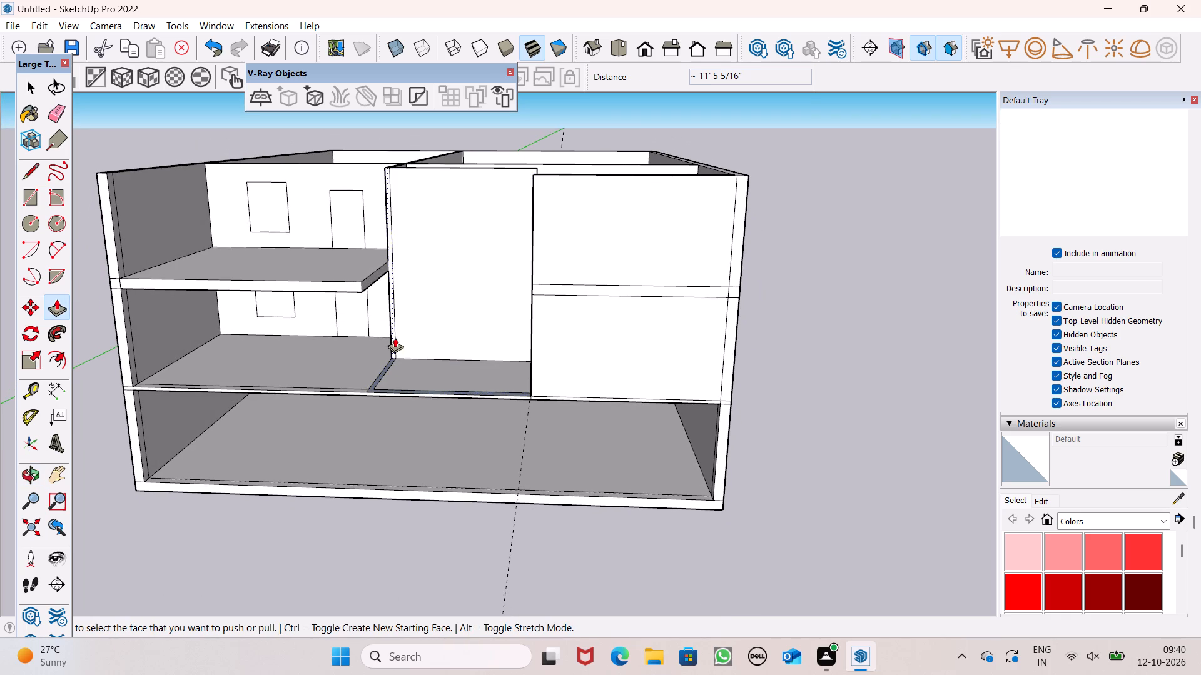
{"action": "left_click_drag", "start_coordinate": [391, 329], "coordinate": [378, 378]}
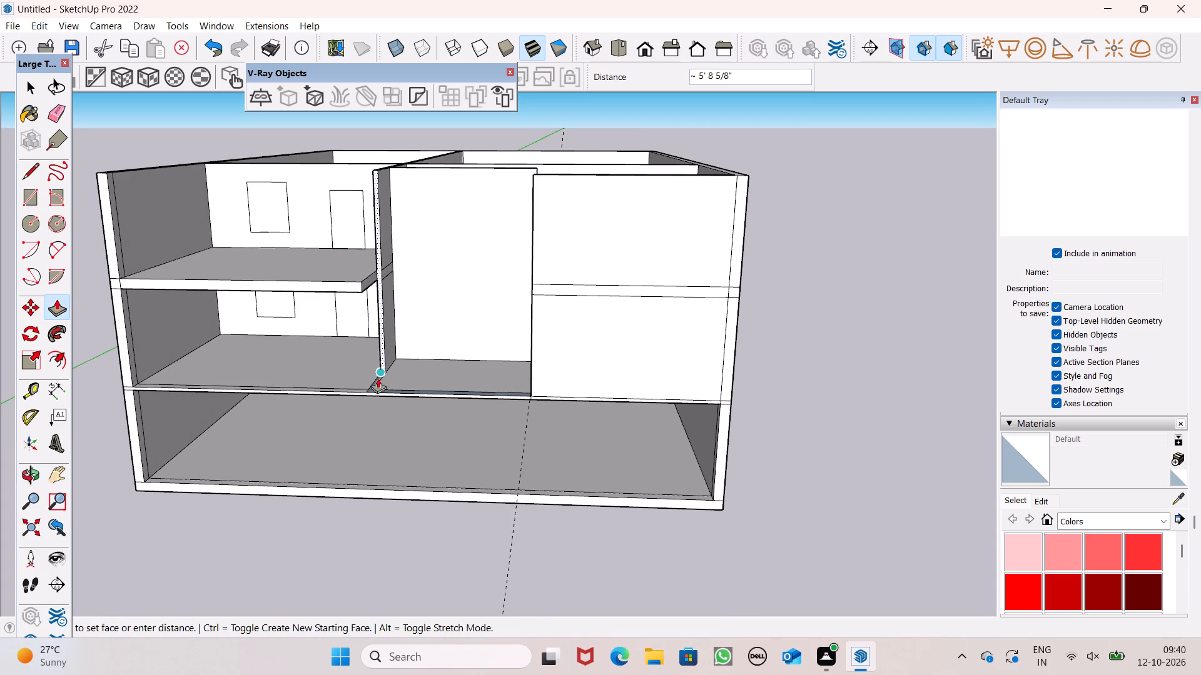
{"action": "left_click_drag", "start_coordinate": [378, 378], "coordinate": [371, 390]}
Pull the recessed wall's front face 6' 3/4" toward the front opening.
{"action": "scroll", "coordinate": [345, 347], "scroll_direction": "down", "scroll_amount": 5}
{"action": "middle_click_drag", "start_coordinate": [436, 336], "coordinate": [450, 418]}
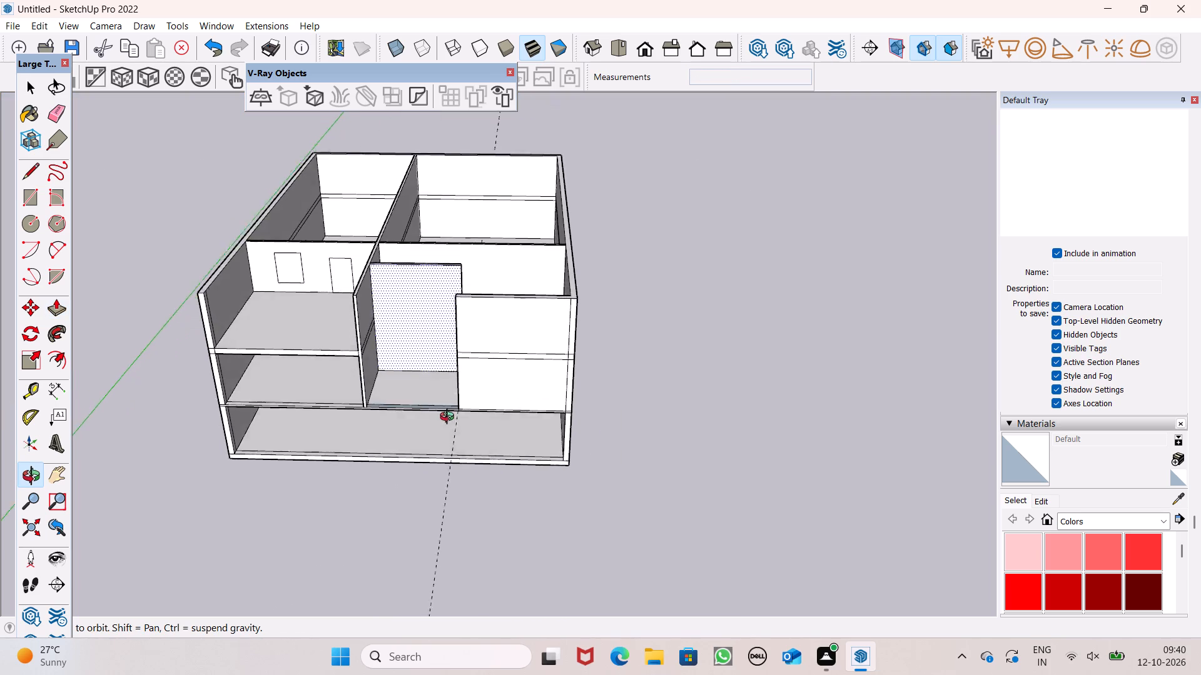
{"action": "middle_click_drag", "start_coordinate": [450, 418], "coordinate": [454, 469]}
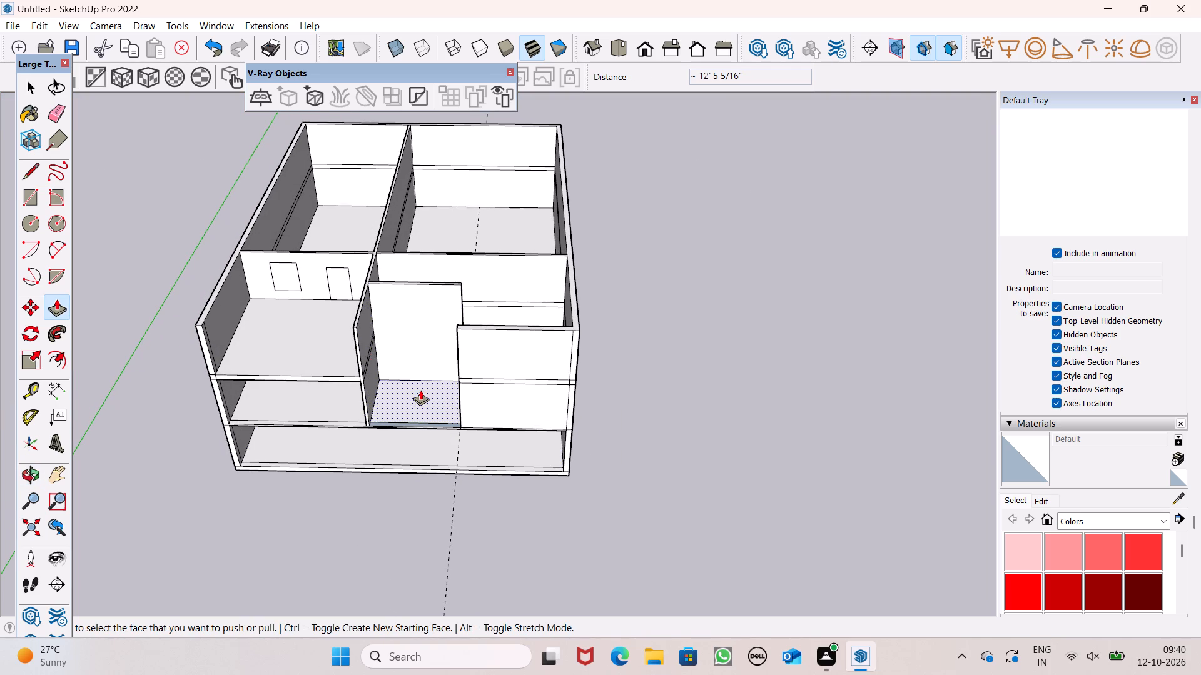
{"action": "scroll", "coordinate": [412, 391], "scroll_direction": "up", "scroll_amount": 4}
{"action": "left_click_drag", "start_coordinate": [407, 351], "coordinate": [407, 354]}
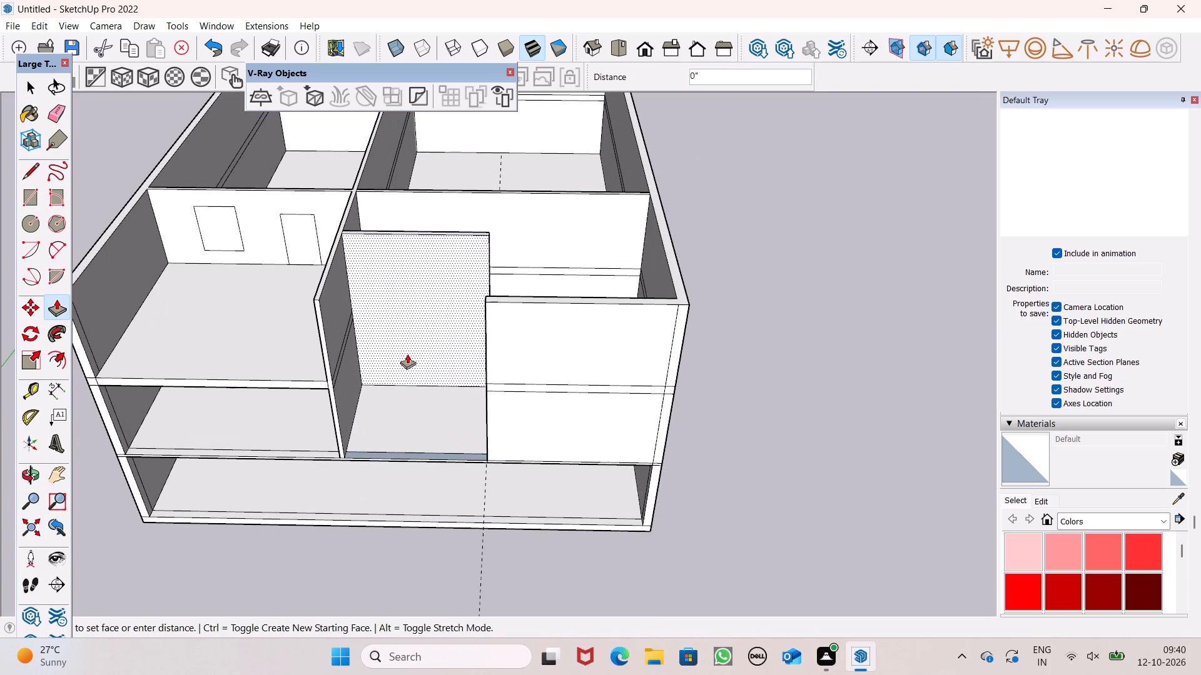
{"action": "left_click_drag", "start_coordinate": [407, 354], "coordinate": [400, 384]}
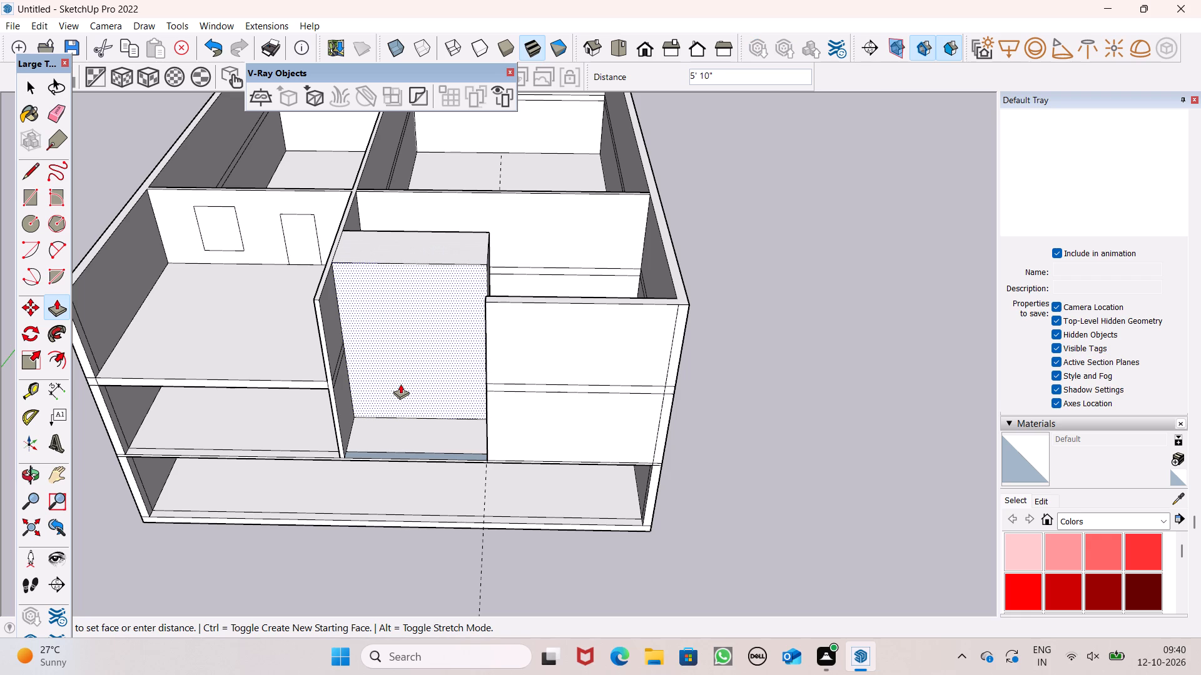
{"action": "left_click_drag", "start_coordinate": [400, 384], "coordinate": [400, 384]}
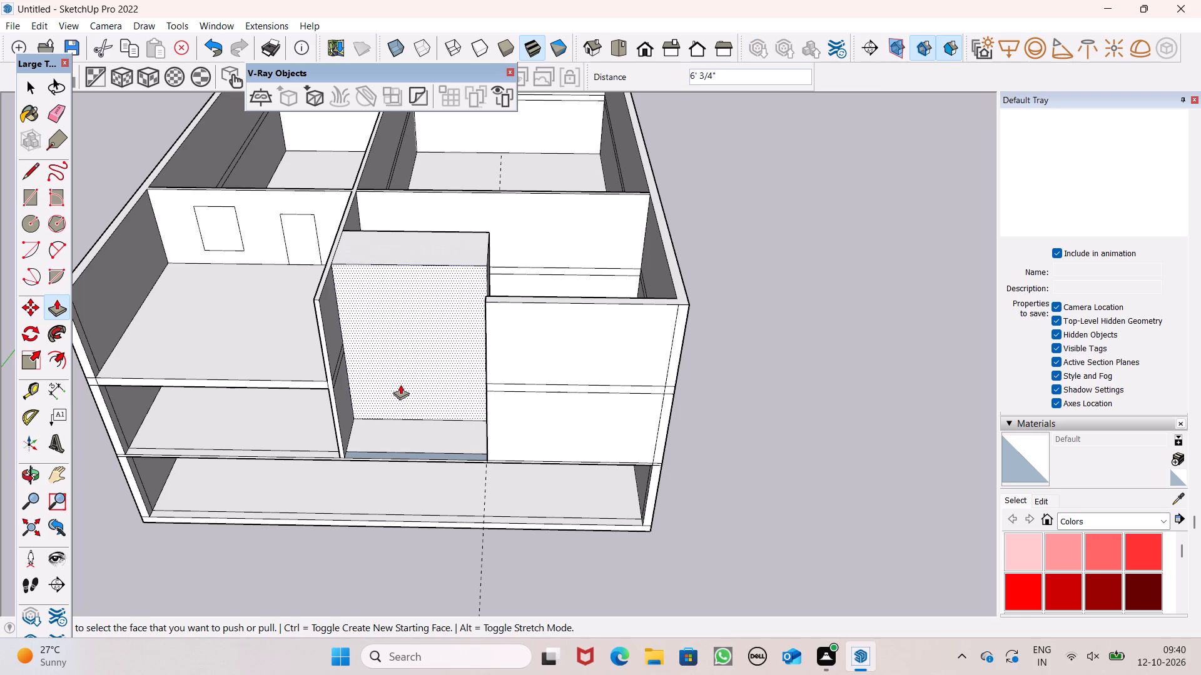
Push the recessed wall's back face 5' 11 11/16" toward the front, thinning the block to a wall.
{"action": "scroll", "coordinate": [457, 376], "scroll_direction": "down", "scroll_amount": 3}
{"action": "middle_click_drag", "start_coordinate": [513, 399], "coordinate": [0, 547]}
{"action": "scroll", "coordinate": [524, 204], "scroll_direction": "up", "scroll_amount": 6}
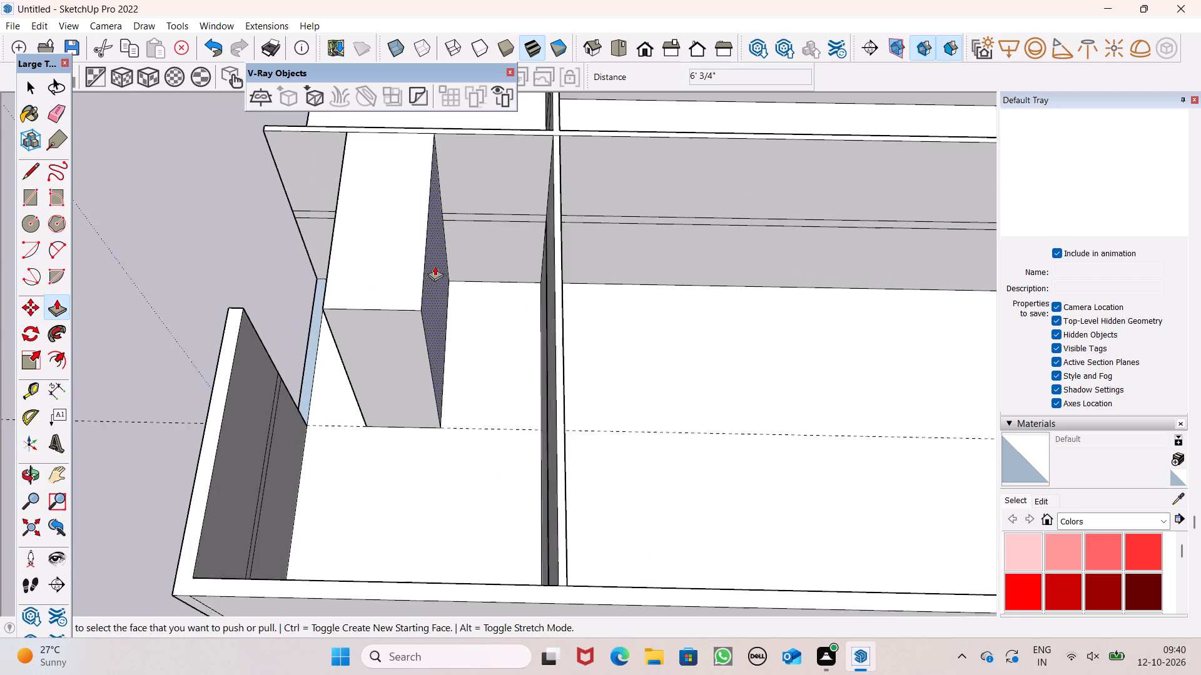
{"action": "scroll", "coordinate": [435, 266], "scroll_direction": "up", "scroll_amount": 1}
{"action": "left_click_drag", "start_coordinate": [433, 287], "coordinate": [364, 278]}
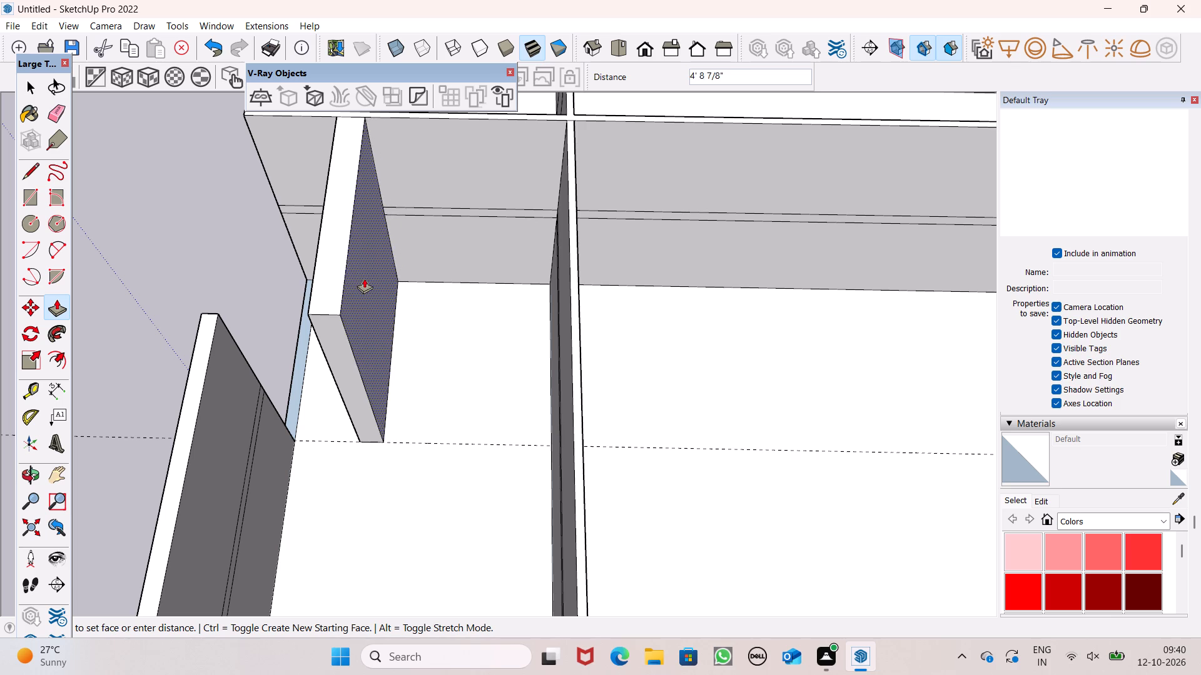
{"action": "left_click_drag", "start_coordinate": [364, 278], "coordinate": [349, 274]}
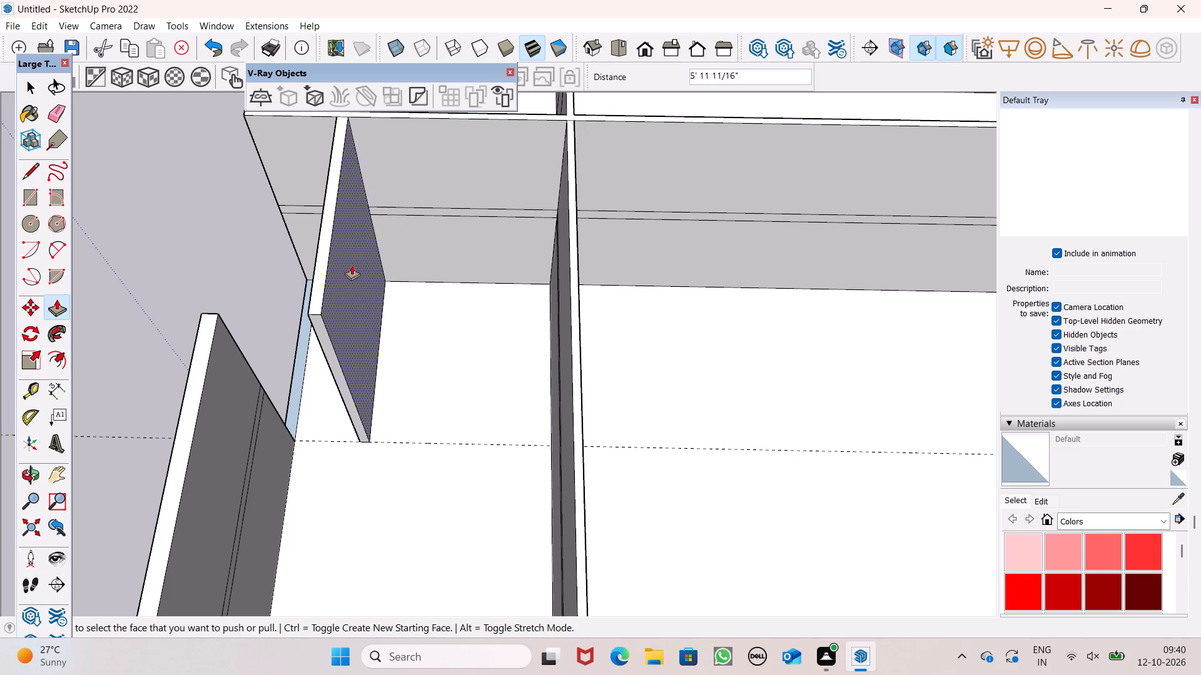
Examine the two-storey front opening and its recessed wall from both sides and from above.
{"action": "scroll", "coordinate": [443, 200], "scroll_direction": "down", "scroll_amount": 5}
{"action": "middle_click_drag", "start_coordinate": [455, 334], "coordinate": [747, 209]}
{"action": "middle_click_drag", "start_coordinate": [474, 397], "coordinate": [602, 376]}
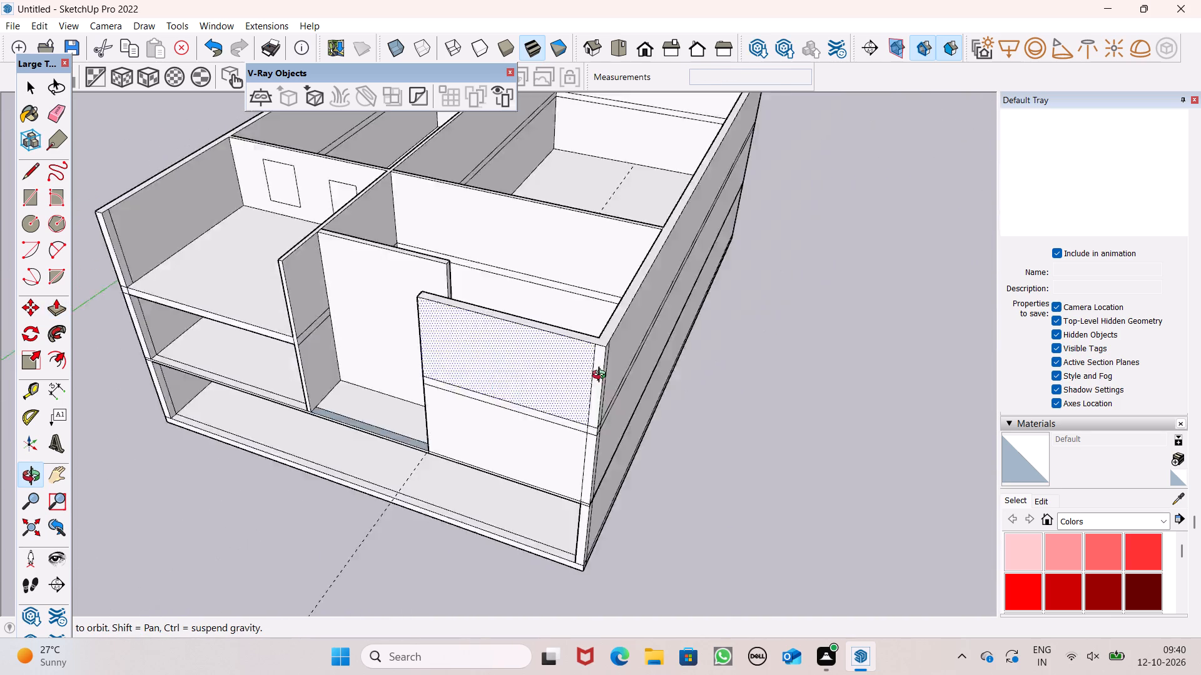
{"action": "middle_click_drag", "start_coordinate": [602, 376], "coordinate": [842, 302]}
{"action": "scroll", "coordinate": [552, 309], "scroll_direction": "up", "scroll_amount": 6}
{"action": "scroll", "coordinate": [597, 279], "scroll_direction": "down", "scroll_amount": 5}
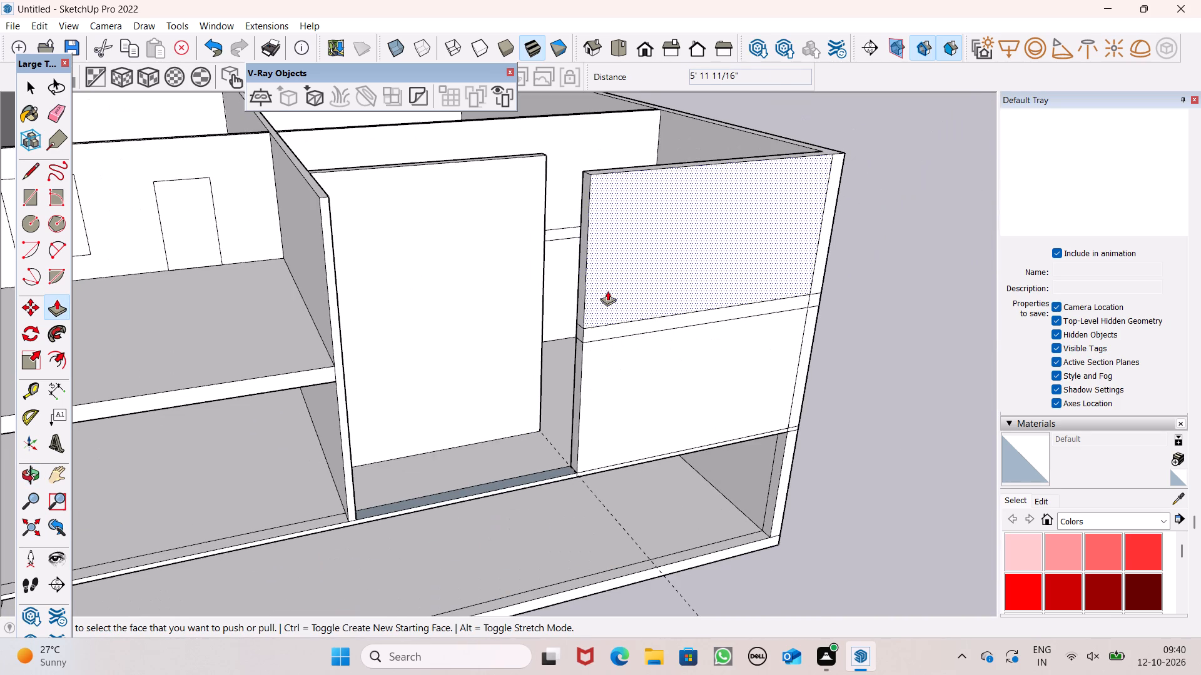
{"action": "scroll", "coordinate": [607, 291], "scroll_direction": "down", "scroll_amount": 3}
{"action": "middle_click_drag", "start_coordinate": [617, 330], "coordinate": [616, 379]}
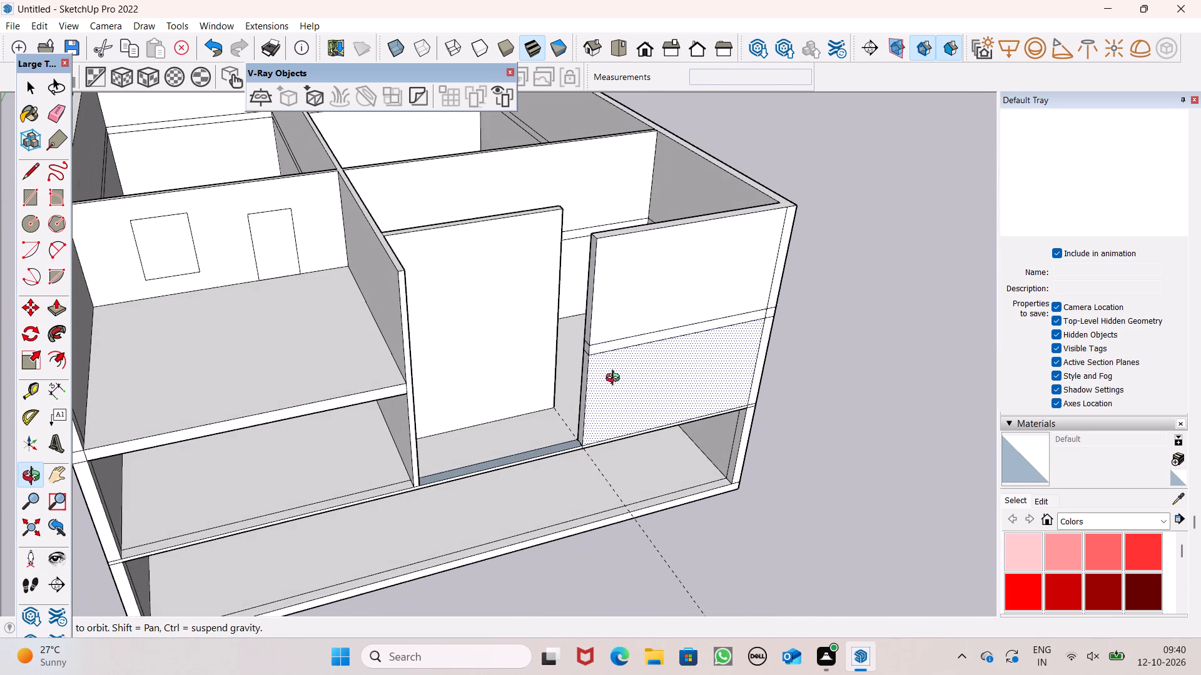
{"action": "middle_click_drag", "start_coordinate": [616, 379], "coordinate": [594, 407]}
{"action": "scroll", "coordinate": [552, 322], "scroll_direction": "up", "scroll_amount": 4}
{"action": "scroll", "coordinate": [622, 381], "scroll_direction": "down", "scroll_amount": 3}
{"action": "middle_click_drag", "start_coordinate": [597, 423], "coordinate": [597, 424]}
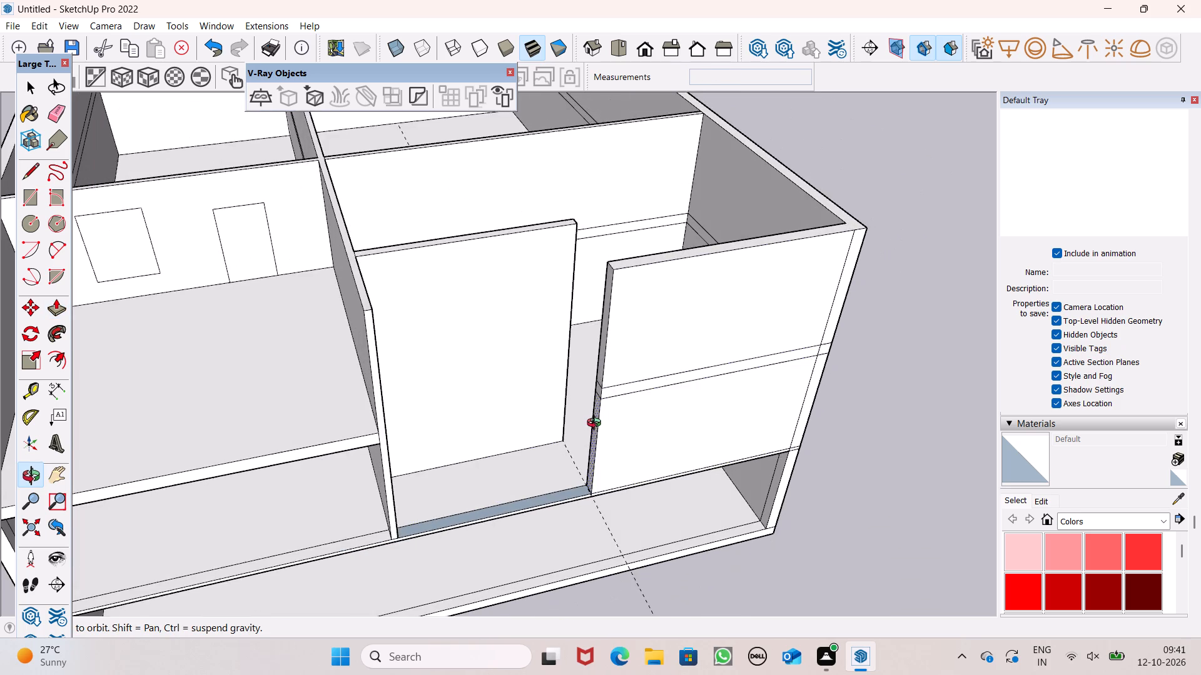
{"action": "middle_click_drag", "start_coordinate": [597, 424], "coordinate": [641, 369]}
{"action": "scroll", "coordinate": [662, 315], "scroll_direction": "down", "scroll_amount": 5}
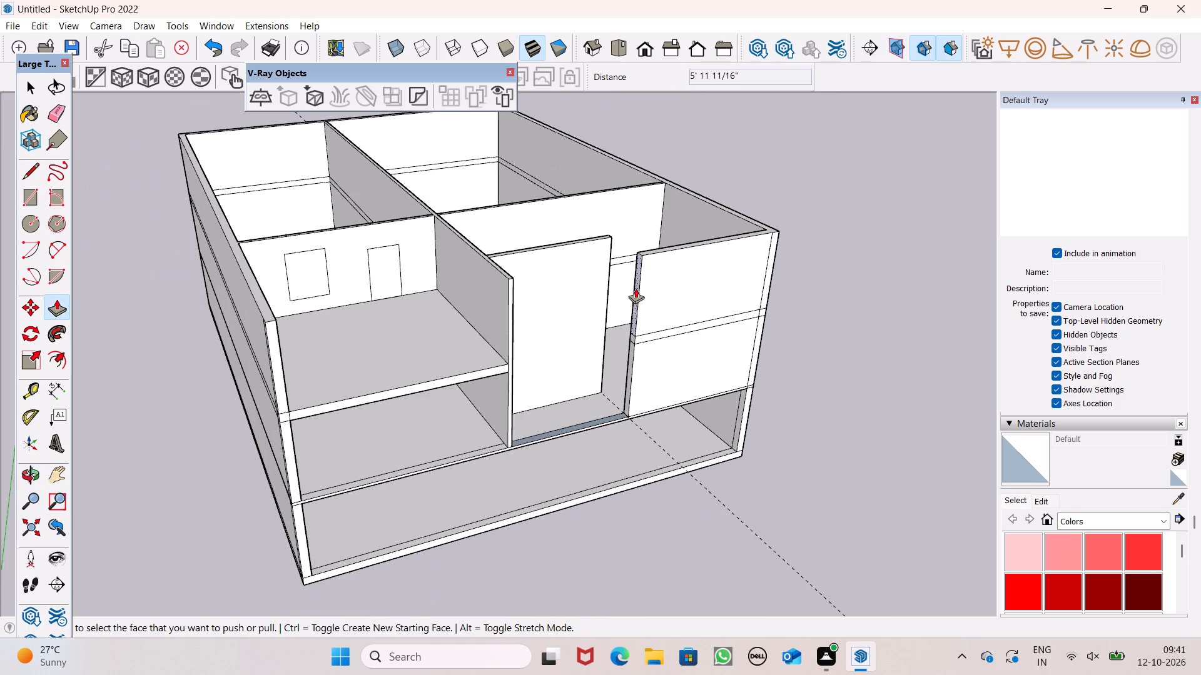
{"action": "scroll", "coordinate": [631, 279], "scroll_direction": "down", "scroll_amount": 3}
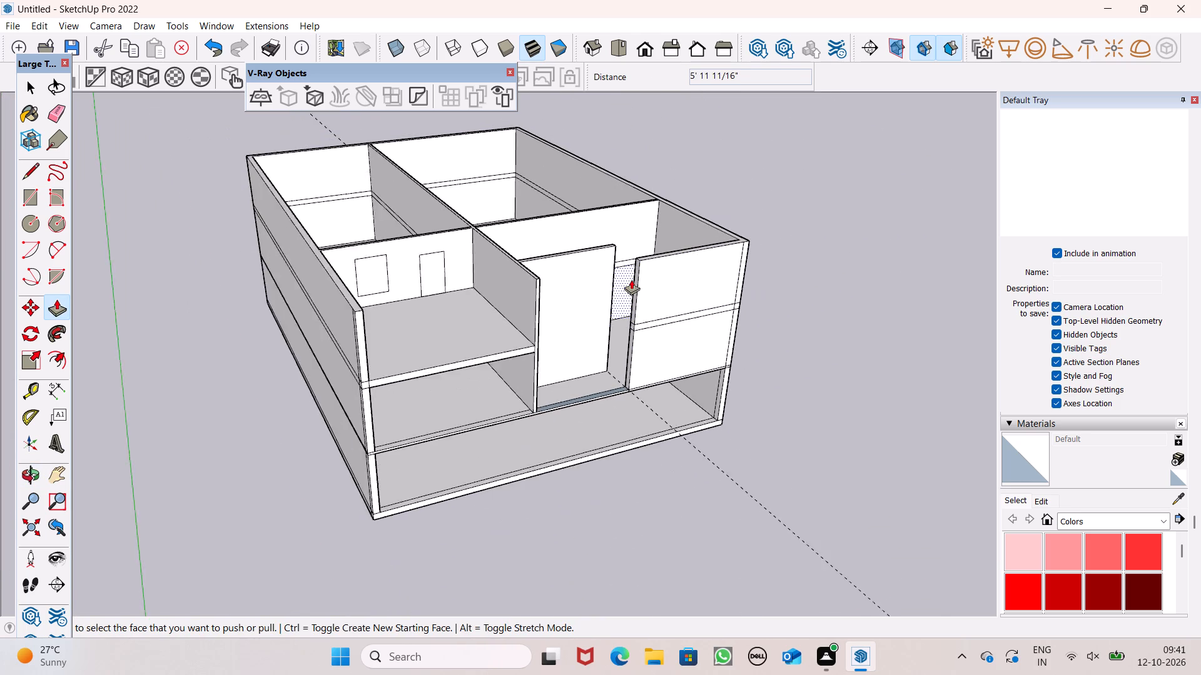
{"action": "scroll", "coordinate": [631, 279], "scroll_direction": "down", "scroll_amount": 2}
{"action": "middle_click_drag", "start_coordinate": [645, 315], "coordinate": [549, 357]}
{"action": "middle_click", "coordinate": [549, 357]}
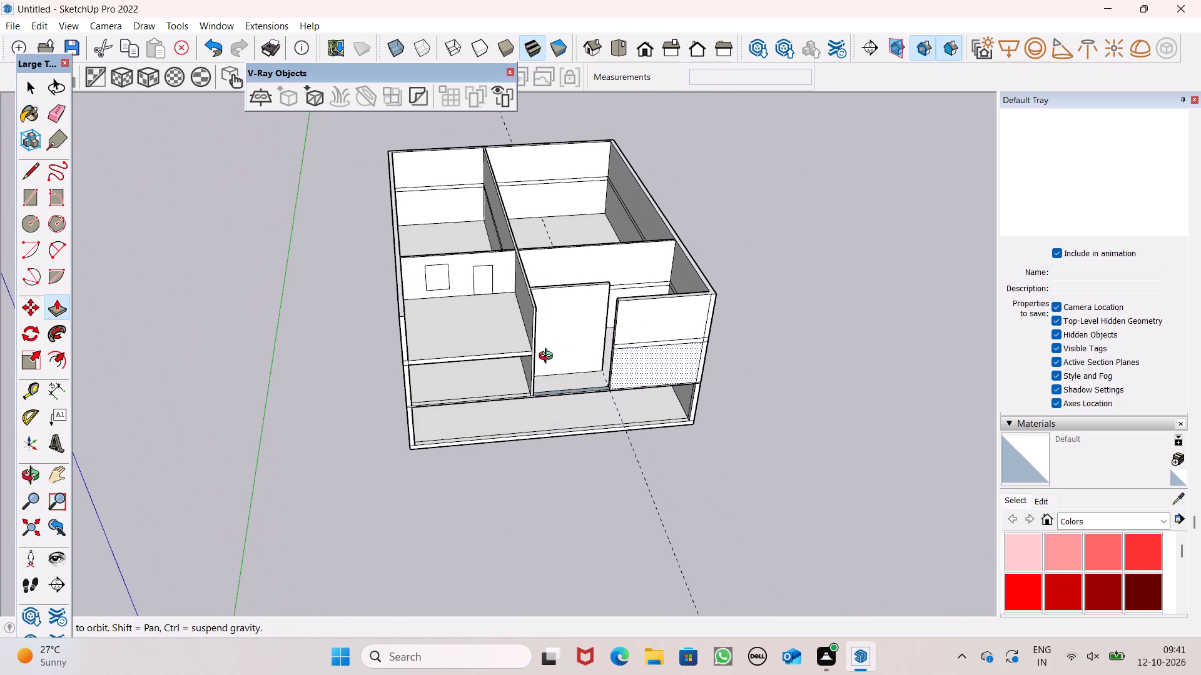
{"action": "scroll", "coordinate": [515, 264], "scroll_direction": "down", "scroll_amount": 1}
{"action": "middle_click_drag", "start_coordinate": [540, 282], "coordinate": [448, 309]}
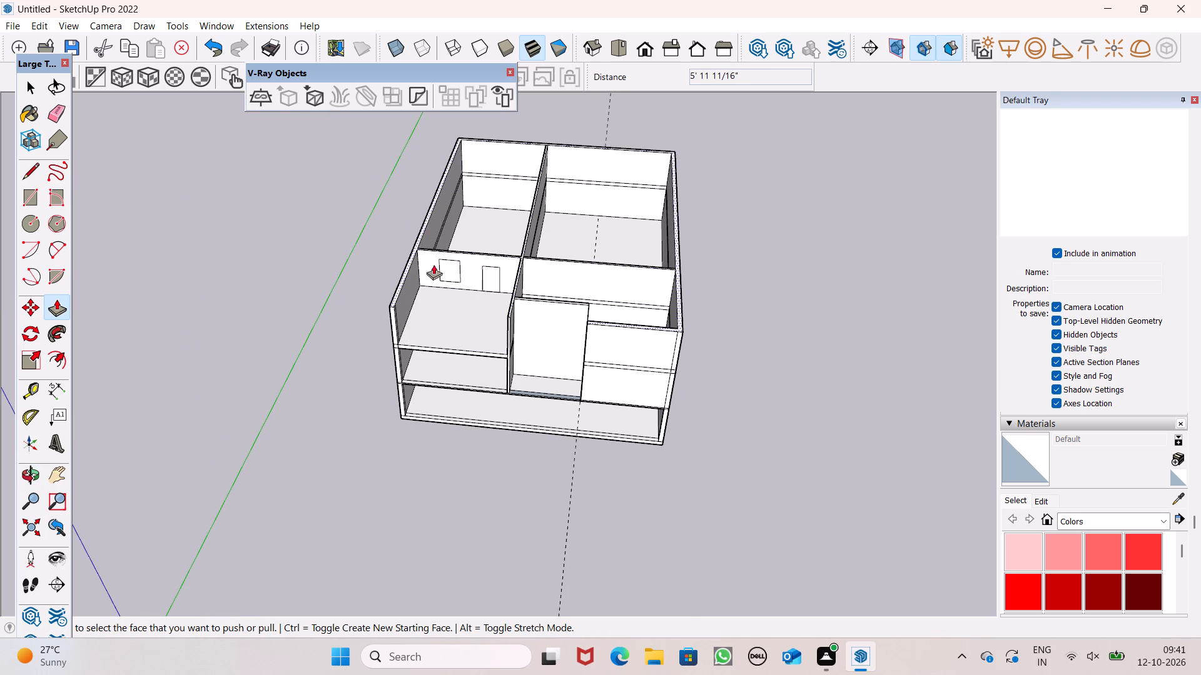
Pull the recessed wall's front face 2' 7 3/8" toward the two-storey front opening.
{"action": "scroll", "coordinate": [545, 347], "scroll_direction": "up", "scroll_amount": 3}
{"action": "scroll", "coordinate": [549, 301], "scroll_direction": "down", "scroll_amount": 2}
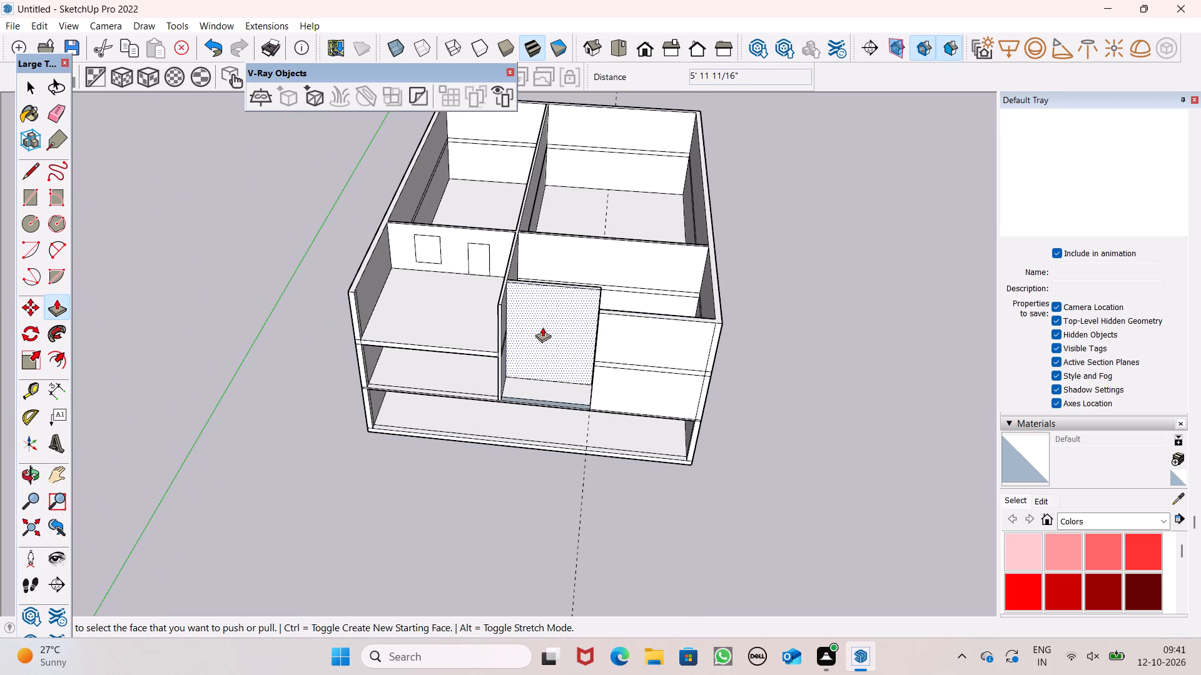
{"action": "scroll", "coordinate": [535, 327], "scroll_direction": "up", "scroll_amount": 6}
{"action": "left_click_drag", "start_coordinate": [524, 342], "coordinate": [524, 359]}
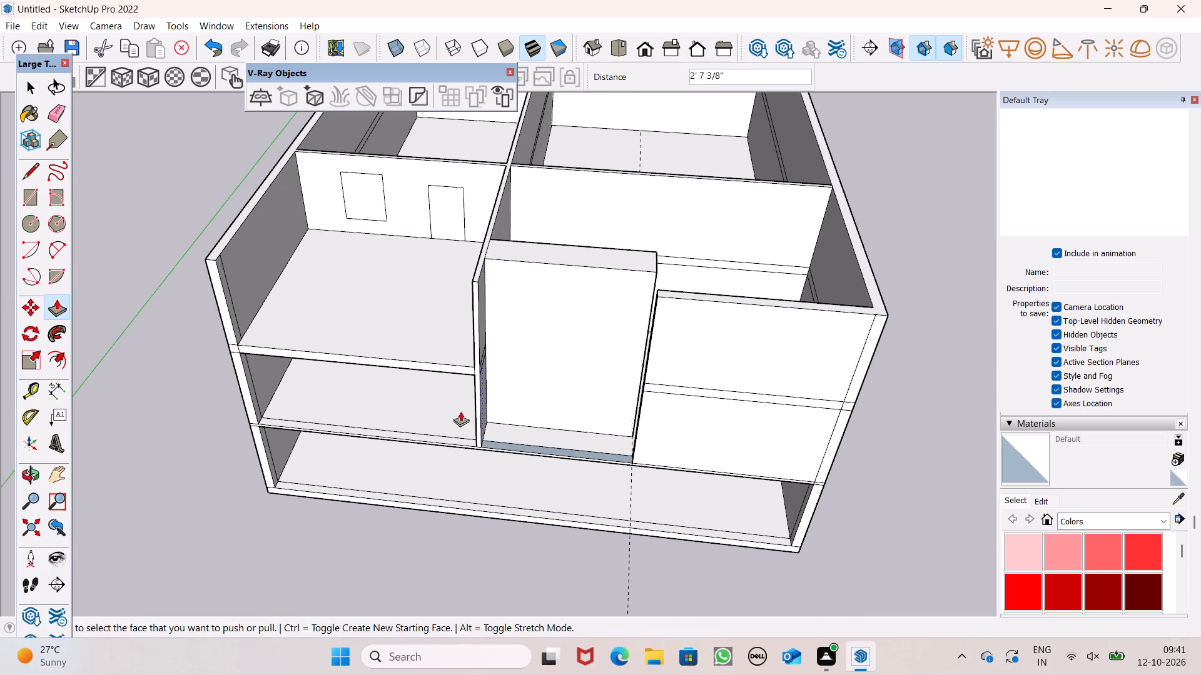
Push the terrace slab's front edge back about 3' 9 3/16" from the building's front.
{"action": "left_click_drag", "start_coordinate": [408, 362], "coordinate": [420, 351]}
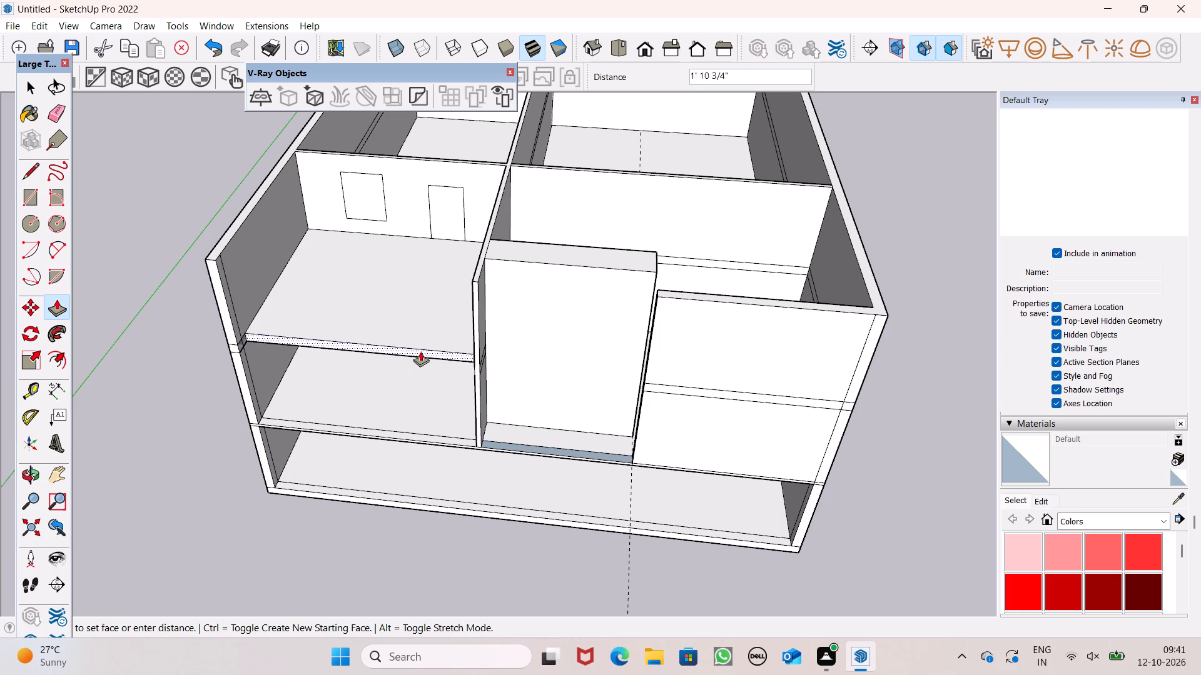
{"action": "left_click_drag", "start_coordinate": [420, 351], "coordinate": [489, 341]}
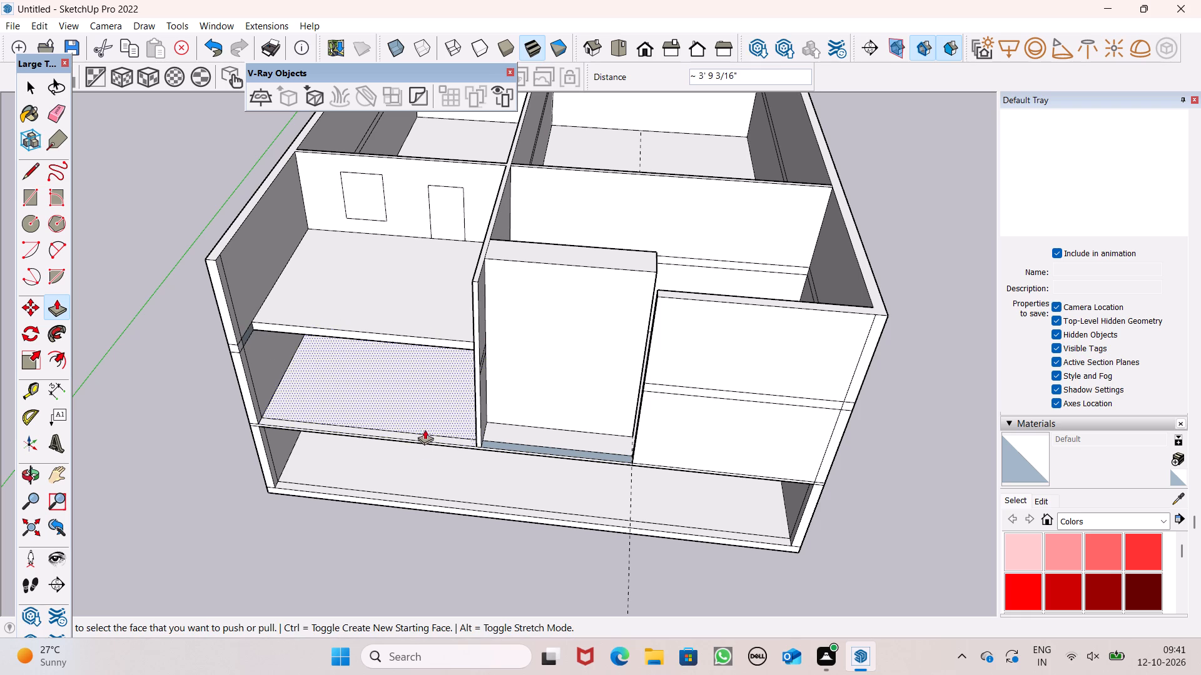
Push the front edge of the floor slab below the terrace back by 1'.
{"action": "scroll", "coordinate": [450, 447], "scroll_direction": "up", "scroll_amount": 4}
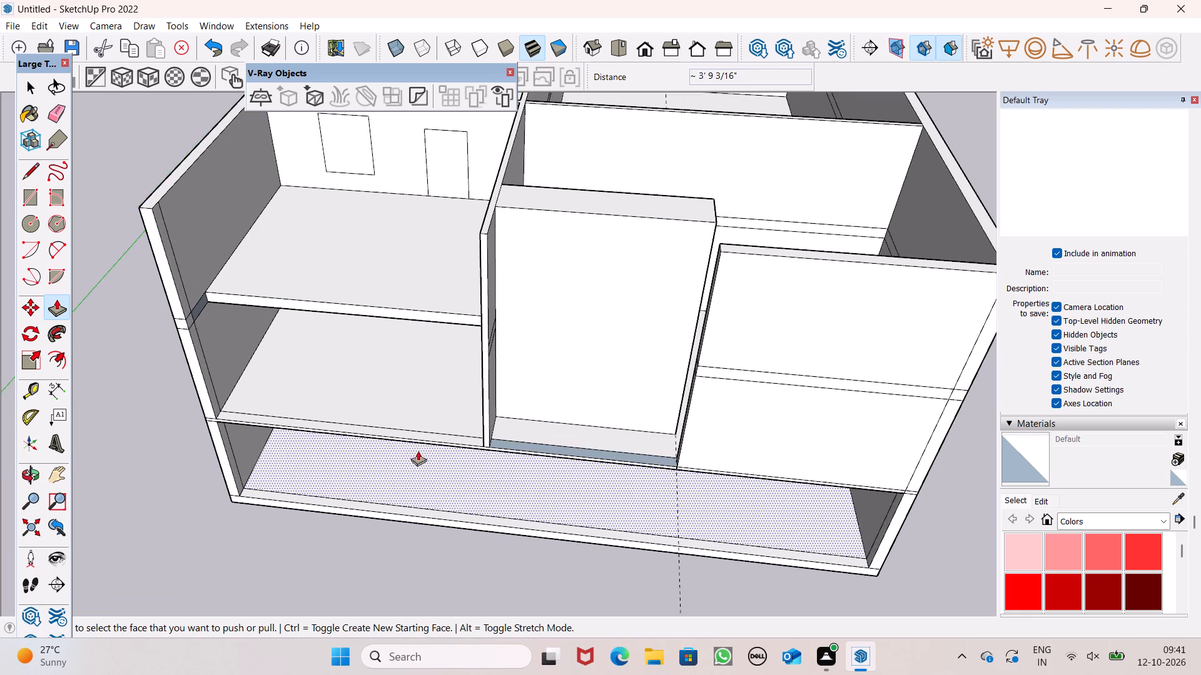
{"action": "middle_click_drag", "start_coordinate": [416, 452], "coordinate": [442, 403]}
{"action": "scroll", "coordinate": [416, 453], "scroll_direction": "up", "scroll_amount": 1}
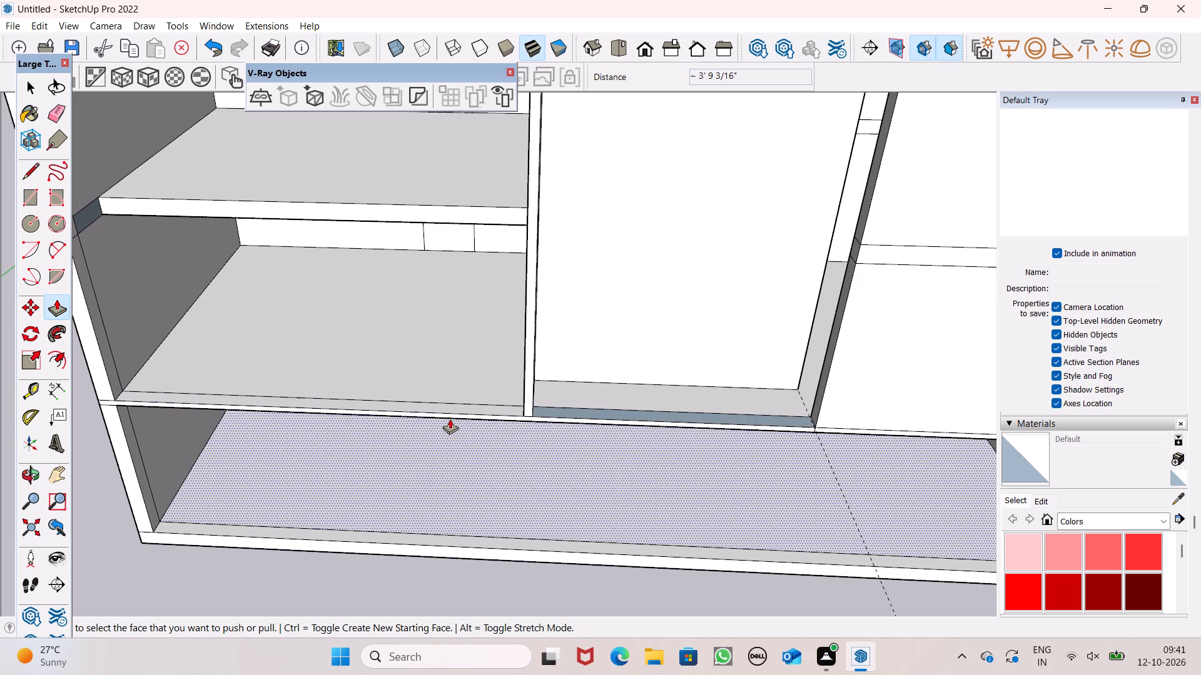
{"action": "left_click_drag", "start_coordinate": [455, 416], "coordinate": [500, 388]}
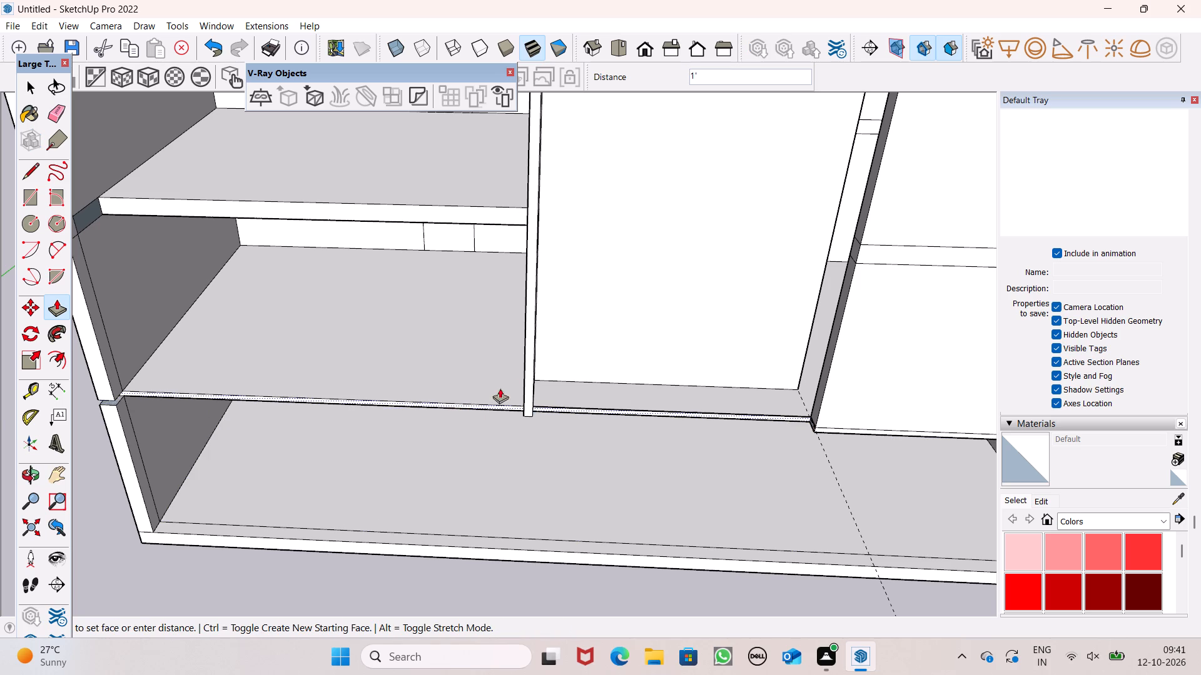
{"action": "left_click_drag", "start_coordinate": [500, 388], "coordinate": [549, 356]}
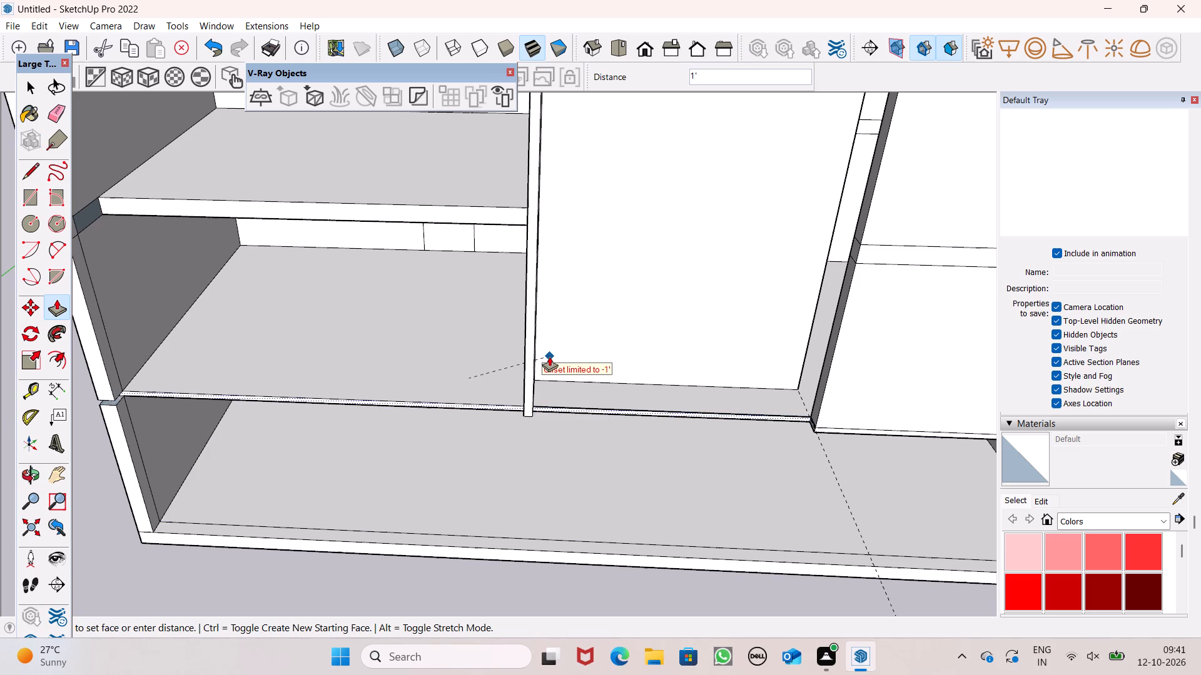
{"action": "left_click_drag", "start_coordinate": [549, 356], "coordinate": [555, 353]}
Push the lower slab's front edge back about another 2' 9 3/16" to the recessed wall's front face.
{"action": "scroll", "coordinate": [403, 359], "scroll_direction": "down", "scroll_amount": 2}
{"action": "middle_click_drag", "start_coordinate": [494, 394], "coordinate": [529, 539]}
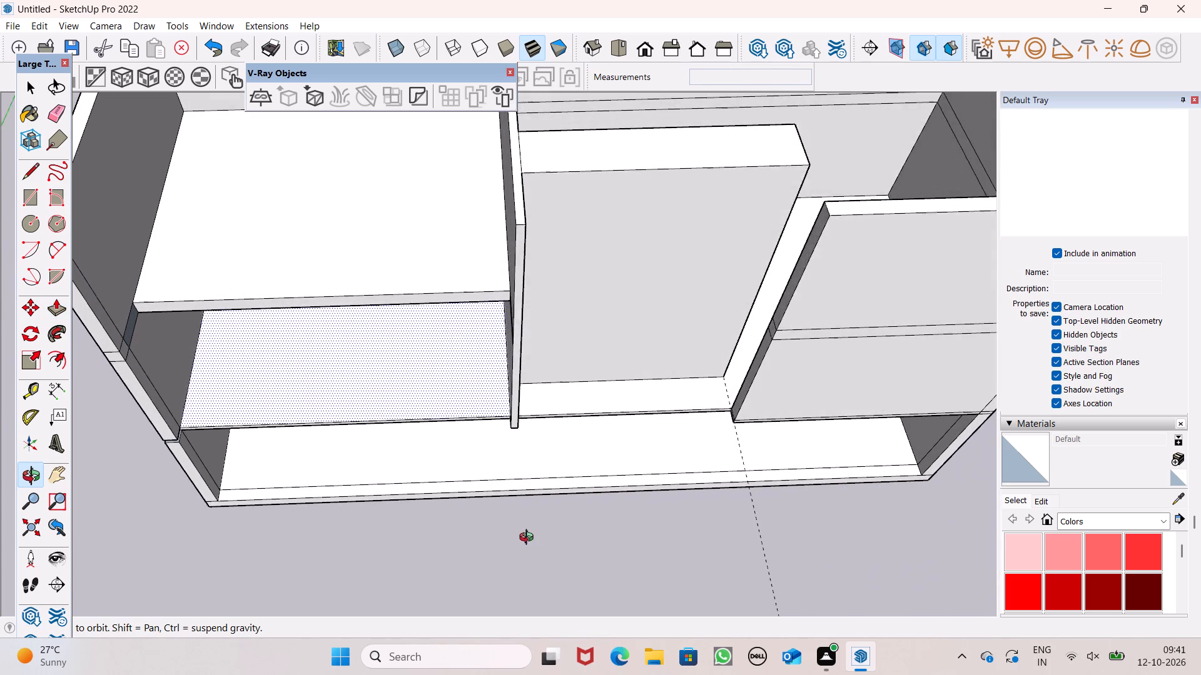
{"action": "middle_click_drag", "start_coordinate": [529, 539], "coordinate": [530, 544]}
{"action": "scroll", "coordinate": [497, 290], "scroll_direction": "up", "scroll_amount": 6}
{"action": "scroll", "coordinate": [497, 290], "scroll_direction": "down", "scroll_amount": 3}
{"action": "middle_click_drag", "start_coordinate": [532, 313], "coordinate": [532, 314]}
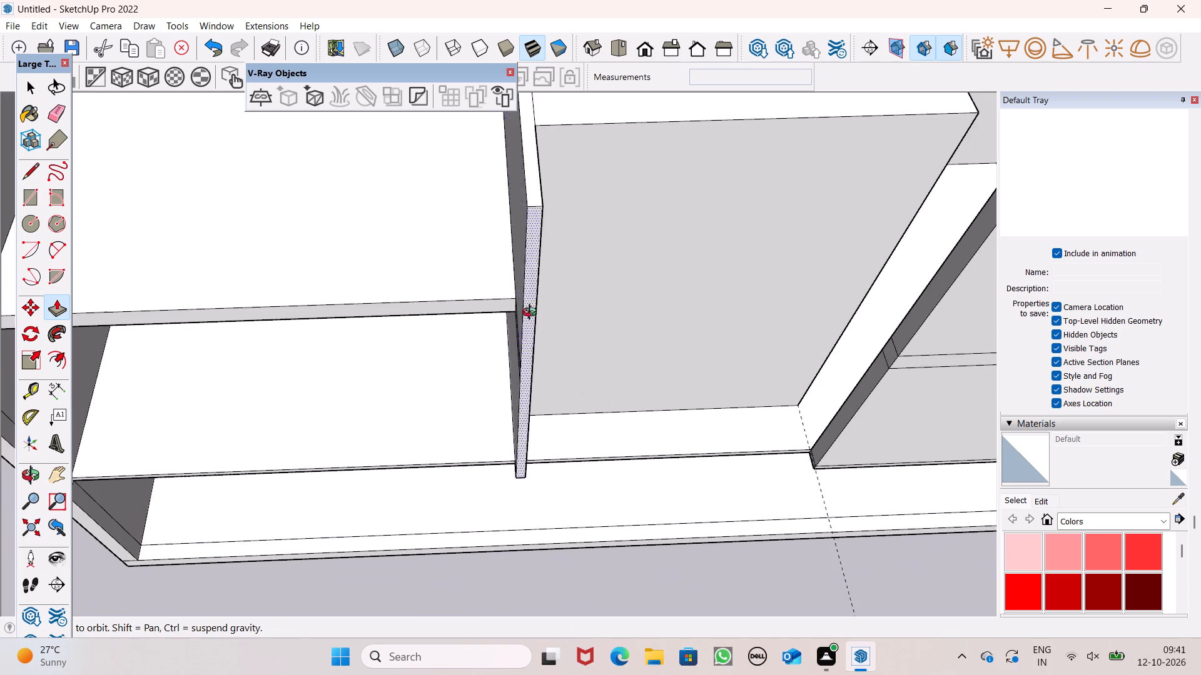
{"action": "middle_click_drag", "start_coordinate": [532, 314], "coordinate": [447, 342]}
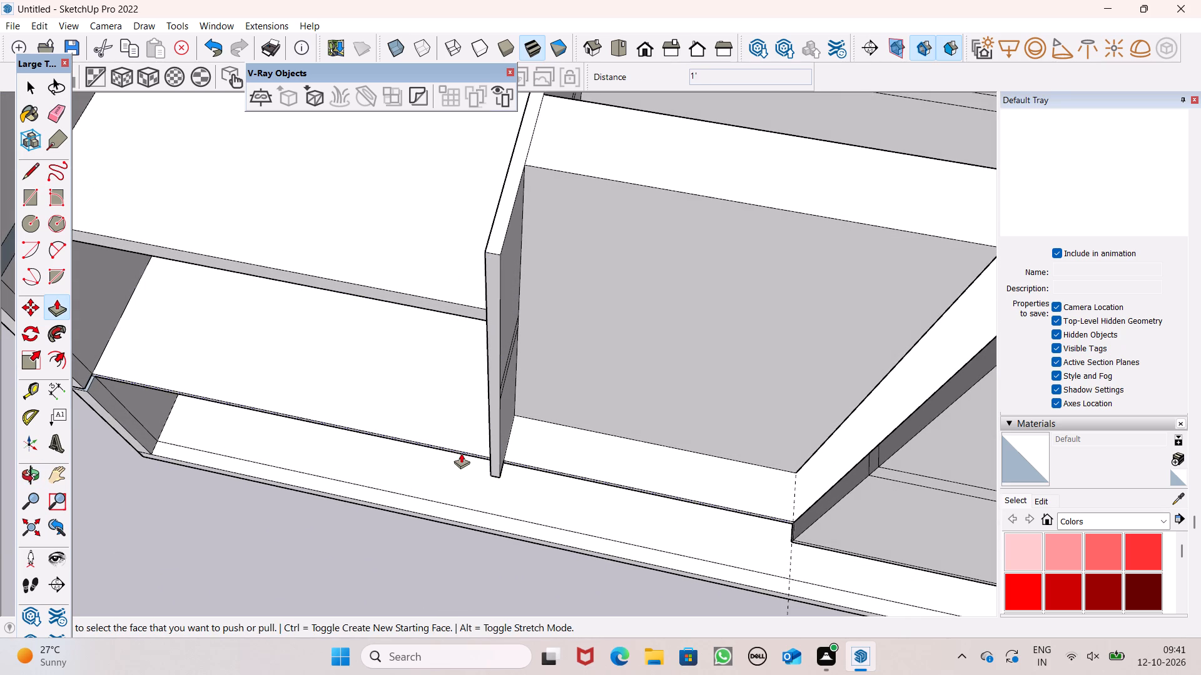
{"action": "middle_click_drag", "start_coordinate": [458, 451], "coordinate": [481, 364]}
{"action": "middle_click_drag", "start_coordinate": [481, 359], "coordinate": [493, 336]}
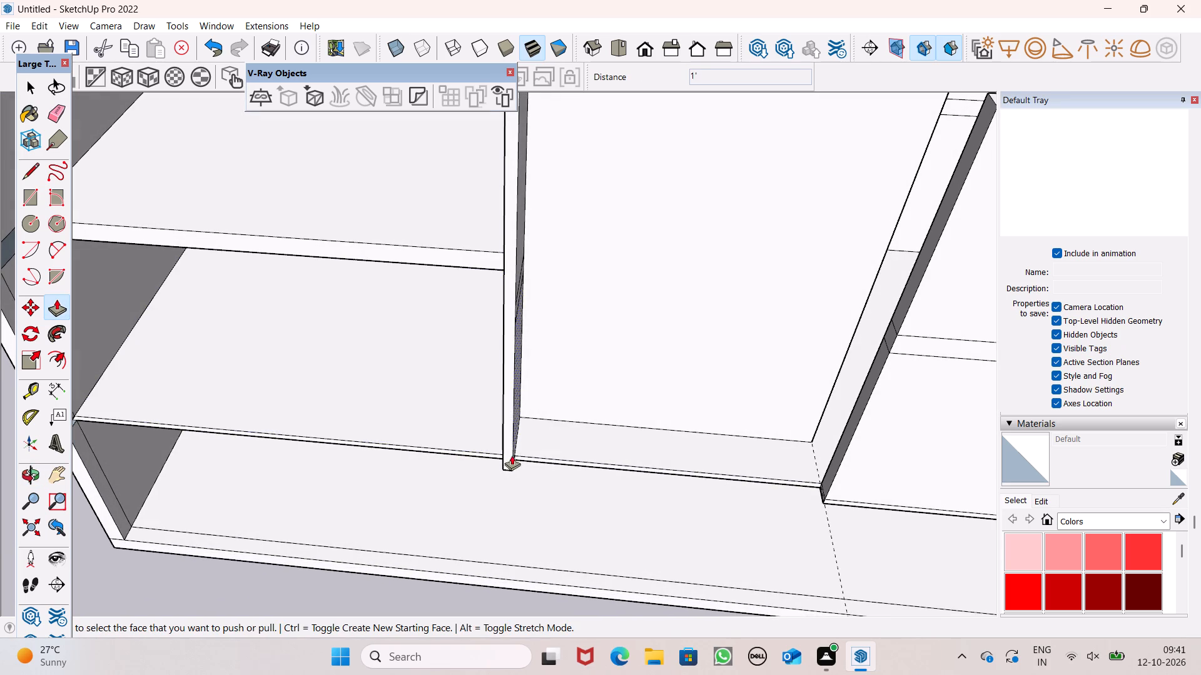
{"action": "left_click_drag", "start_coordinate": [494, 456], "coordinate": [516, 423]}
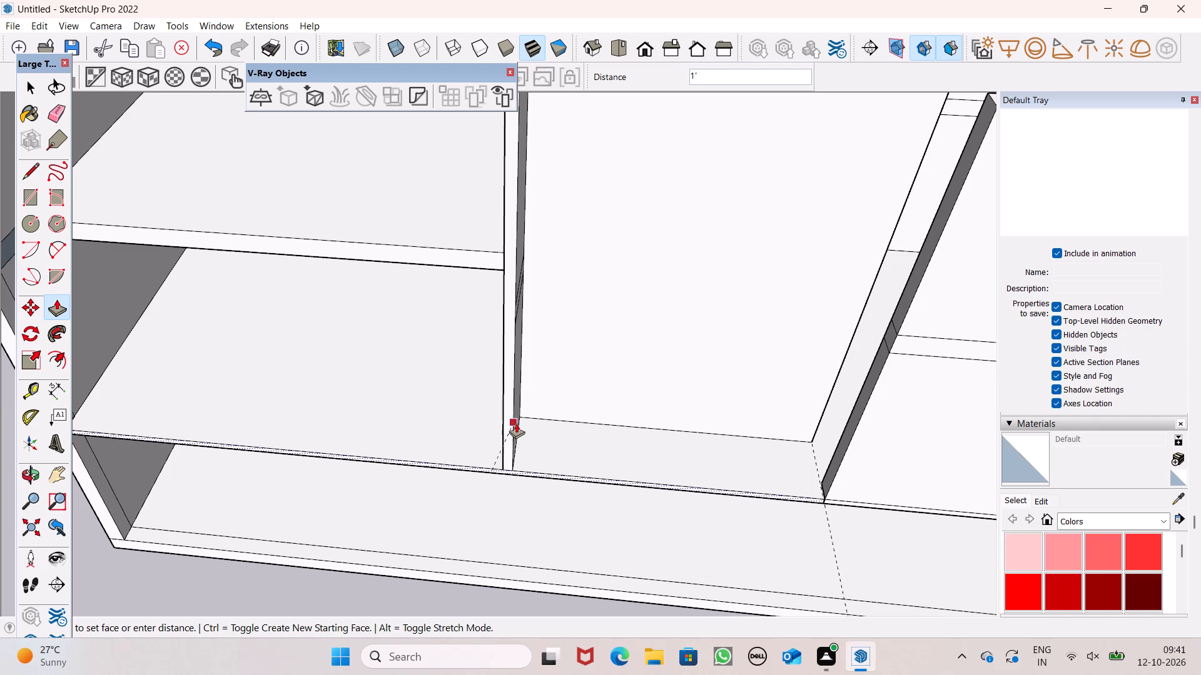
{"action": "left_click_drag", "start_coordinate": [516, 423], "coordinate": [545, 363]}
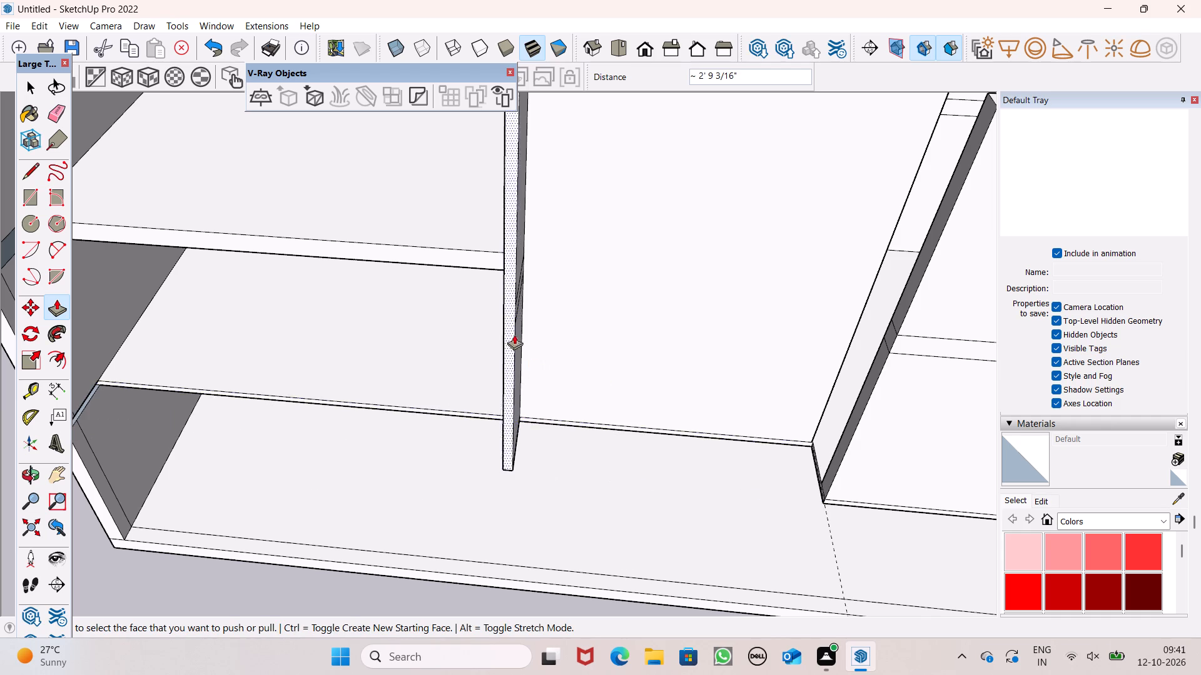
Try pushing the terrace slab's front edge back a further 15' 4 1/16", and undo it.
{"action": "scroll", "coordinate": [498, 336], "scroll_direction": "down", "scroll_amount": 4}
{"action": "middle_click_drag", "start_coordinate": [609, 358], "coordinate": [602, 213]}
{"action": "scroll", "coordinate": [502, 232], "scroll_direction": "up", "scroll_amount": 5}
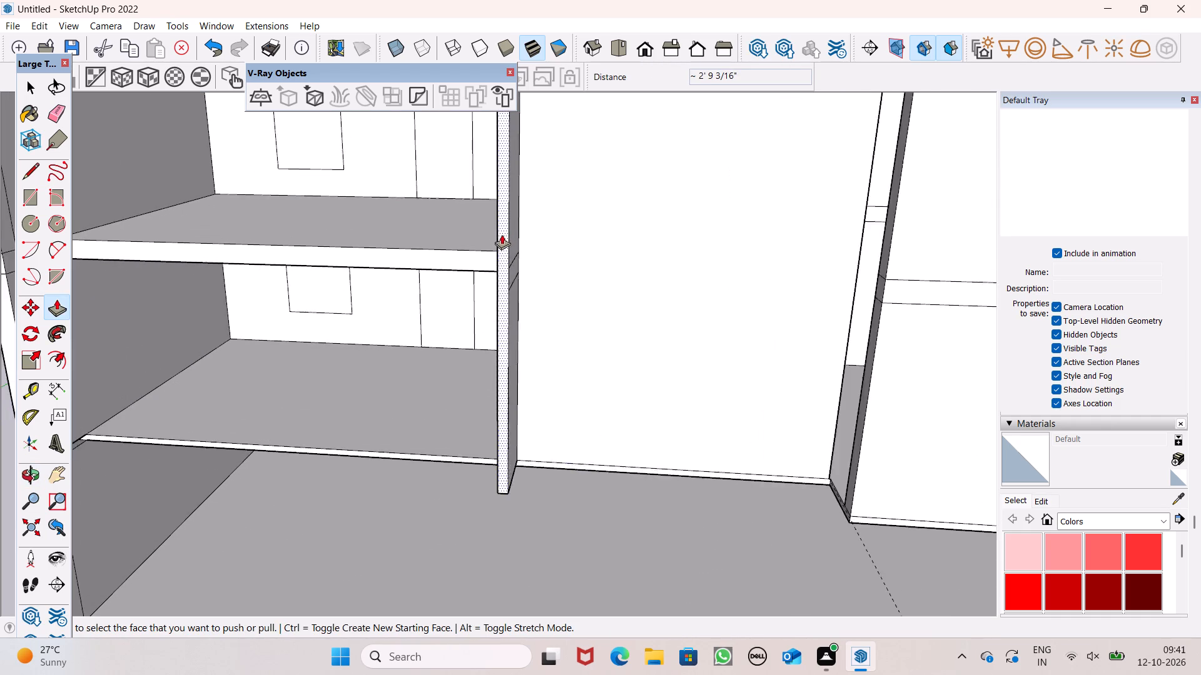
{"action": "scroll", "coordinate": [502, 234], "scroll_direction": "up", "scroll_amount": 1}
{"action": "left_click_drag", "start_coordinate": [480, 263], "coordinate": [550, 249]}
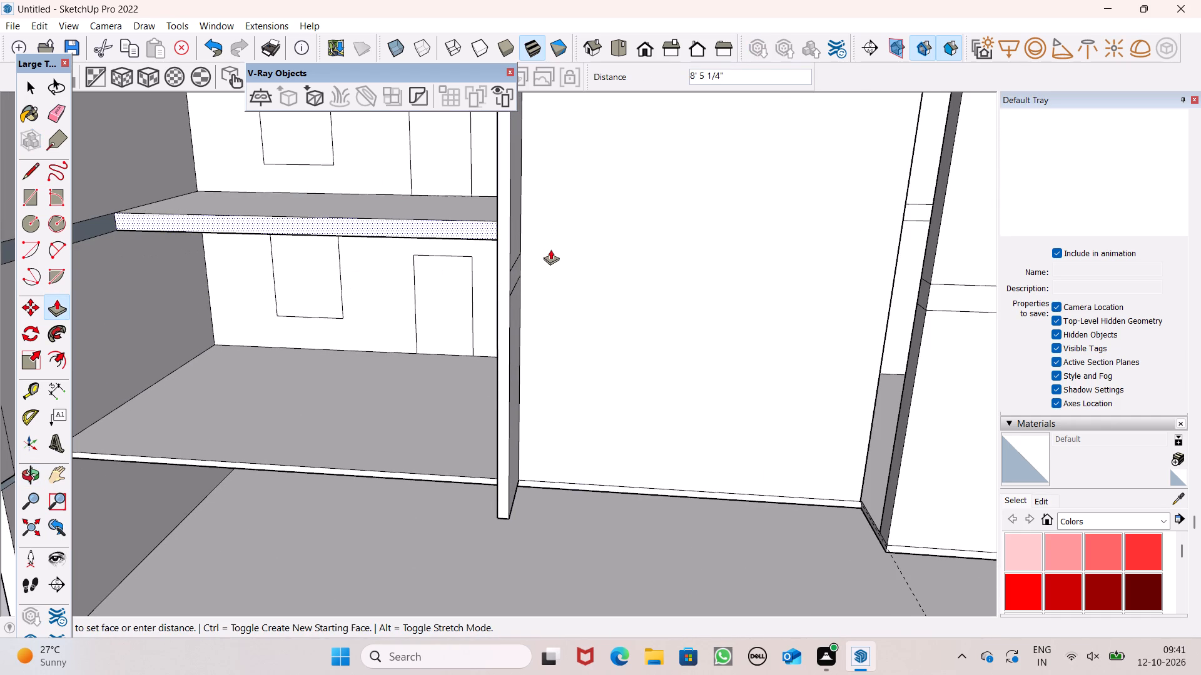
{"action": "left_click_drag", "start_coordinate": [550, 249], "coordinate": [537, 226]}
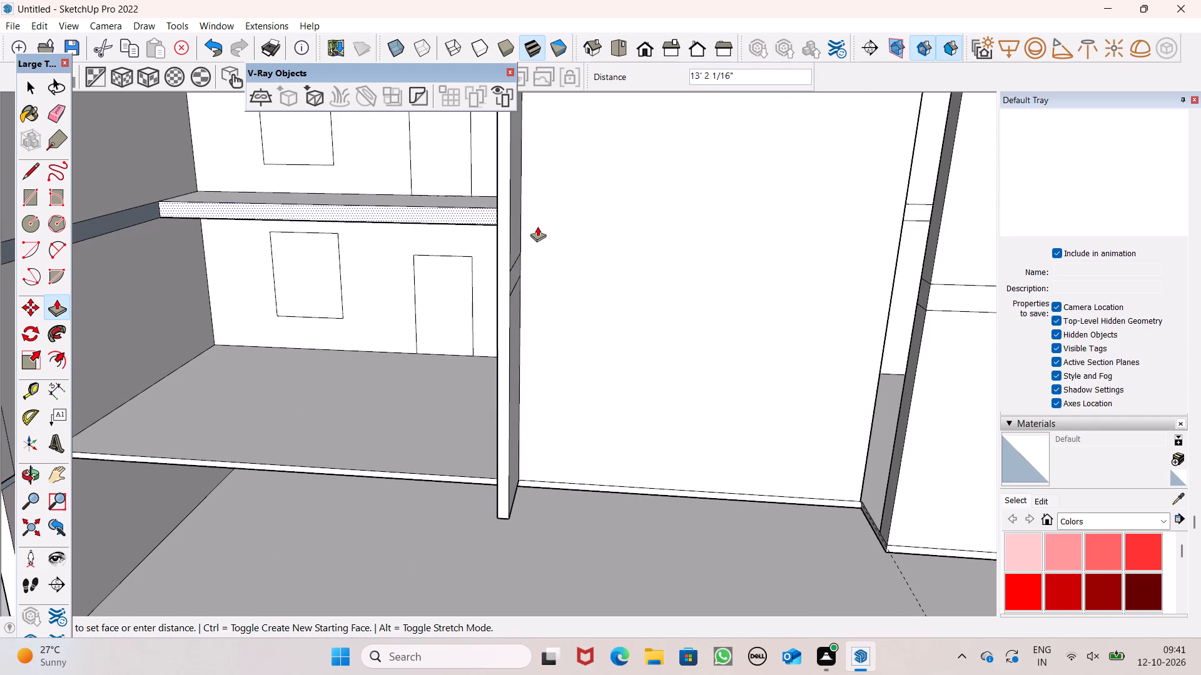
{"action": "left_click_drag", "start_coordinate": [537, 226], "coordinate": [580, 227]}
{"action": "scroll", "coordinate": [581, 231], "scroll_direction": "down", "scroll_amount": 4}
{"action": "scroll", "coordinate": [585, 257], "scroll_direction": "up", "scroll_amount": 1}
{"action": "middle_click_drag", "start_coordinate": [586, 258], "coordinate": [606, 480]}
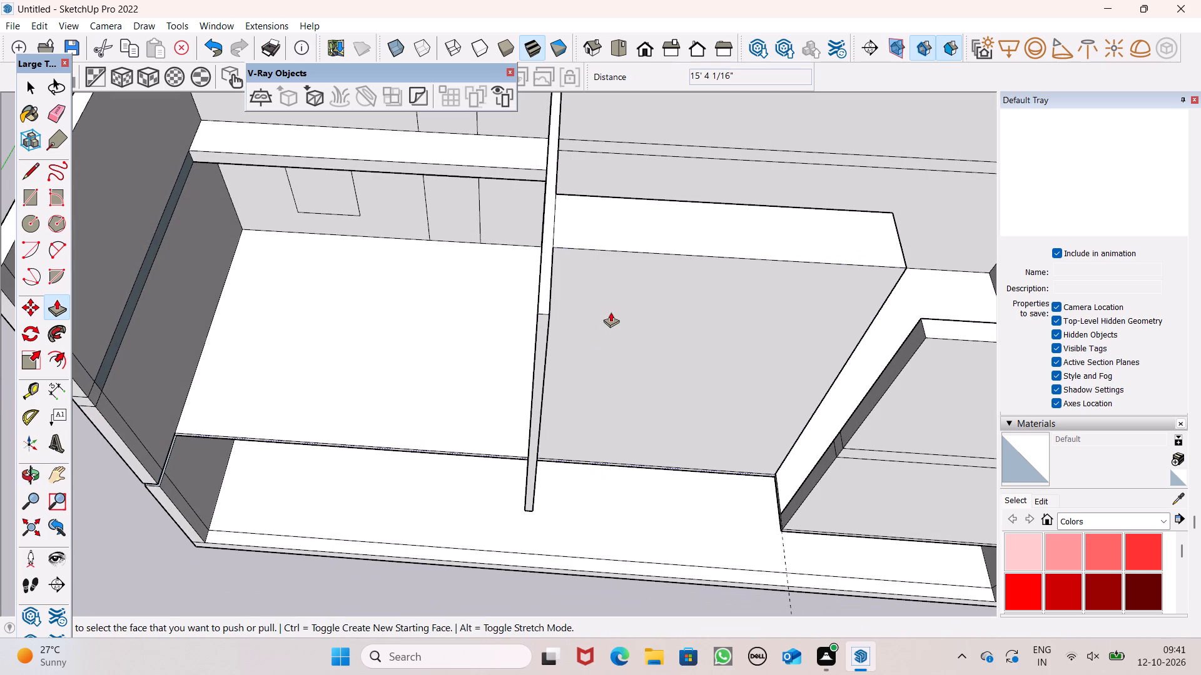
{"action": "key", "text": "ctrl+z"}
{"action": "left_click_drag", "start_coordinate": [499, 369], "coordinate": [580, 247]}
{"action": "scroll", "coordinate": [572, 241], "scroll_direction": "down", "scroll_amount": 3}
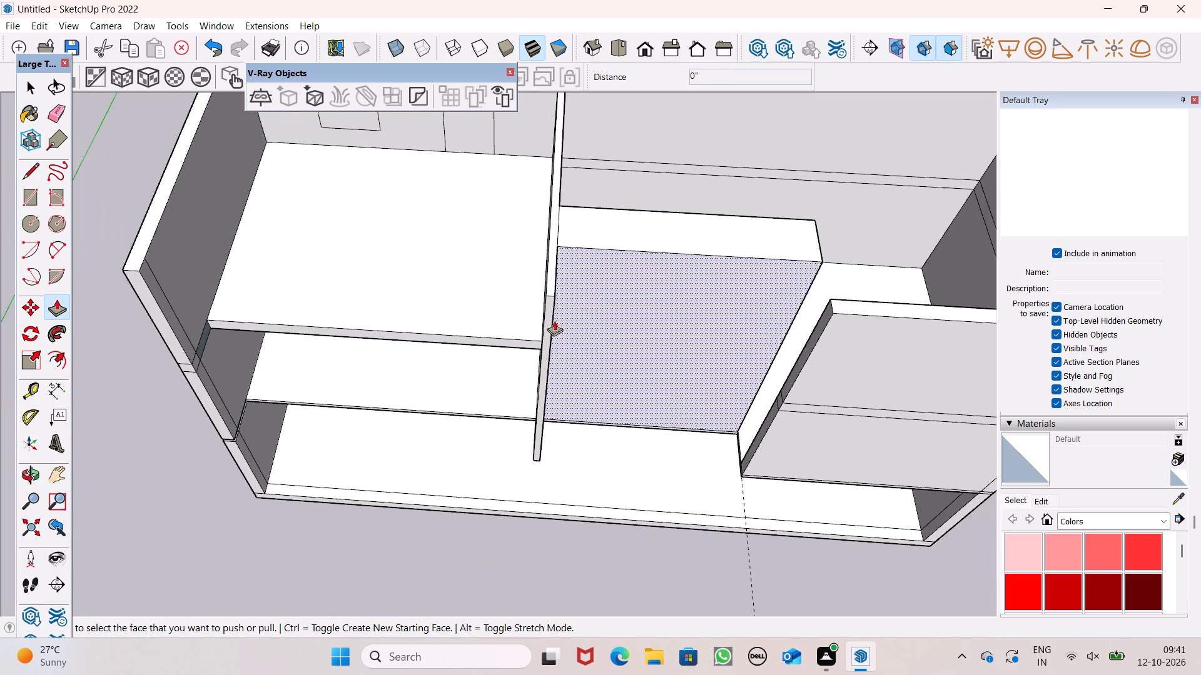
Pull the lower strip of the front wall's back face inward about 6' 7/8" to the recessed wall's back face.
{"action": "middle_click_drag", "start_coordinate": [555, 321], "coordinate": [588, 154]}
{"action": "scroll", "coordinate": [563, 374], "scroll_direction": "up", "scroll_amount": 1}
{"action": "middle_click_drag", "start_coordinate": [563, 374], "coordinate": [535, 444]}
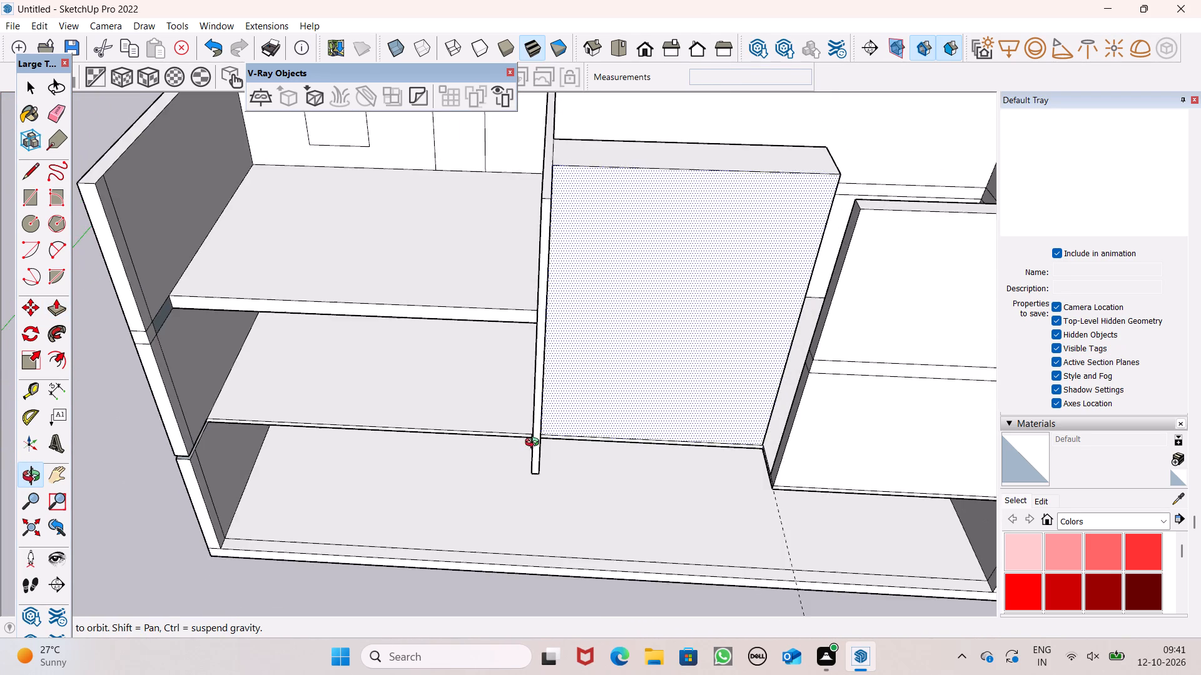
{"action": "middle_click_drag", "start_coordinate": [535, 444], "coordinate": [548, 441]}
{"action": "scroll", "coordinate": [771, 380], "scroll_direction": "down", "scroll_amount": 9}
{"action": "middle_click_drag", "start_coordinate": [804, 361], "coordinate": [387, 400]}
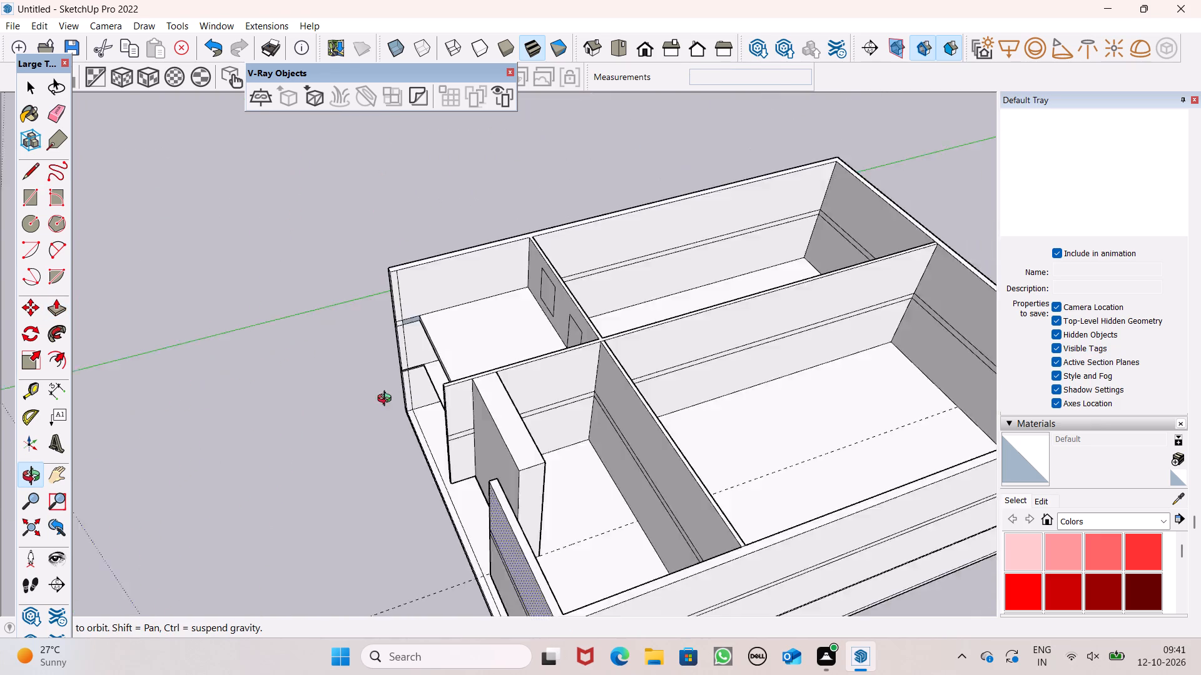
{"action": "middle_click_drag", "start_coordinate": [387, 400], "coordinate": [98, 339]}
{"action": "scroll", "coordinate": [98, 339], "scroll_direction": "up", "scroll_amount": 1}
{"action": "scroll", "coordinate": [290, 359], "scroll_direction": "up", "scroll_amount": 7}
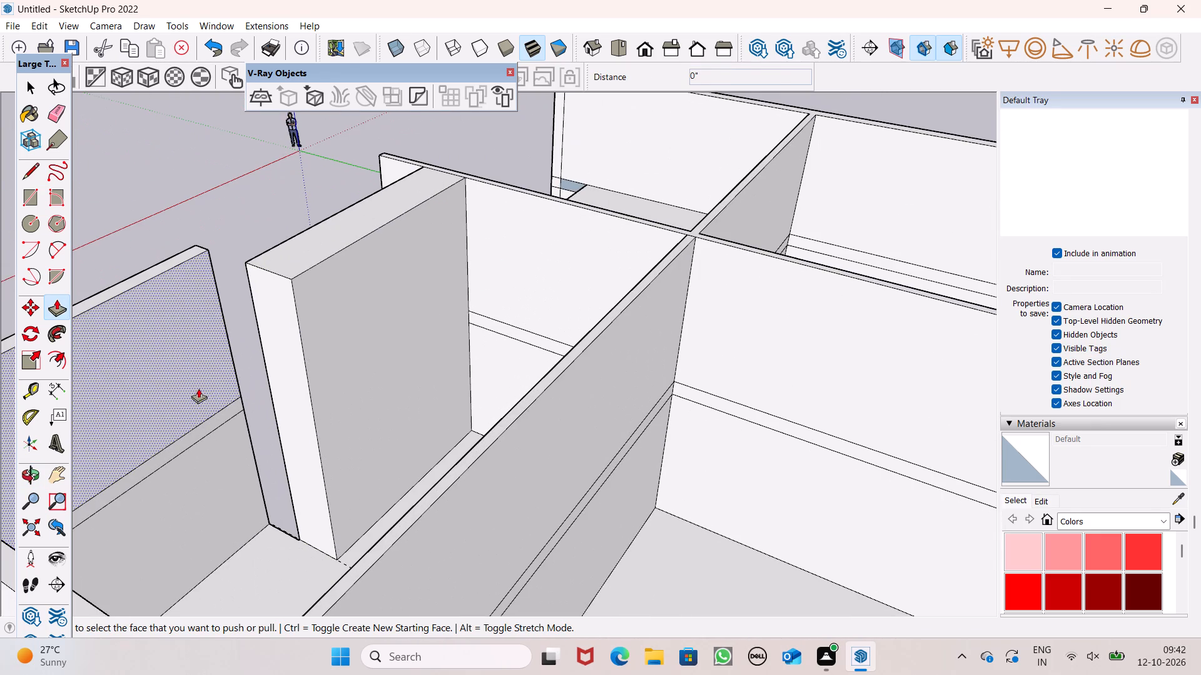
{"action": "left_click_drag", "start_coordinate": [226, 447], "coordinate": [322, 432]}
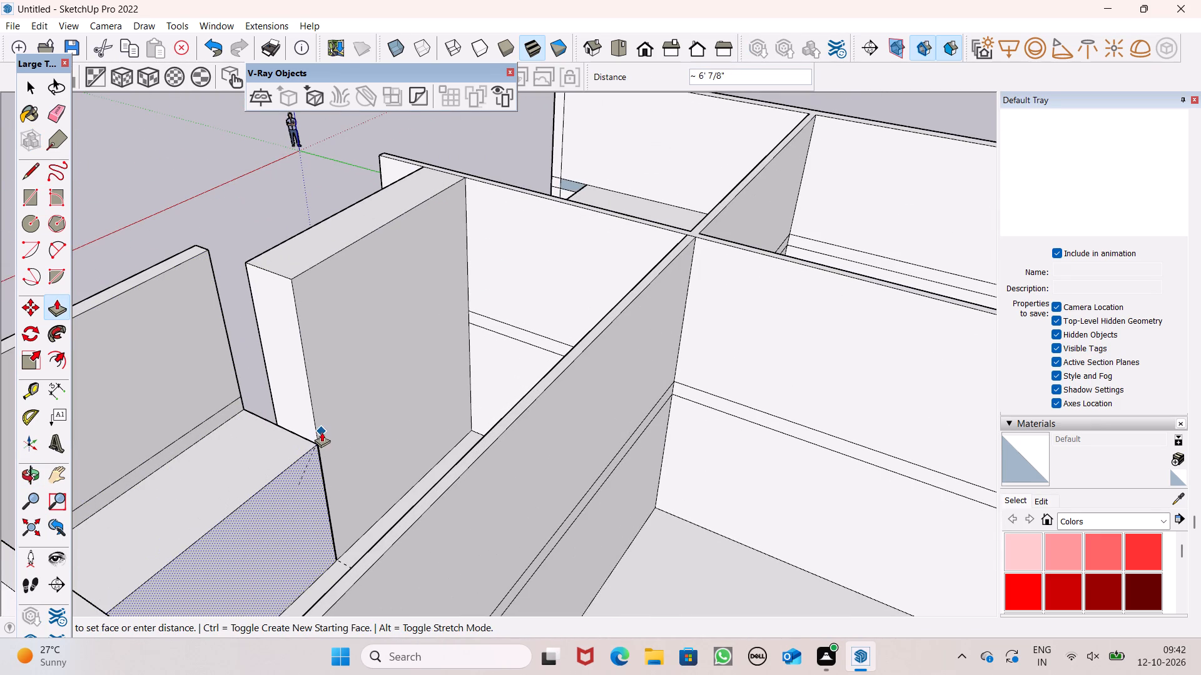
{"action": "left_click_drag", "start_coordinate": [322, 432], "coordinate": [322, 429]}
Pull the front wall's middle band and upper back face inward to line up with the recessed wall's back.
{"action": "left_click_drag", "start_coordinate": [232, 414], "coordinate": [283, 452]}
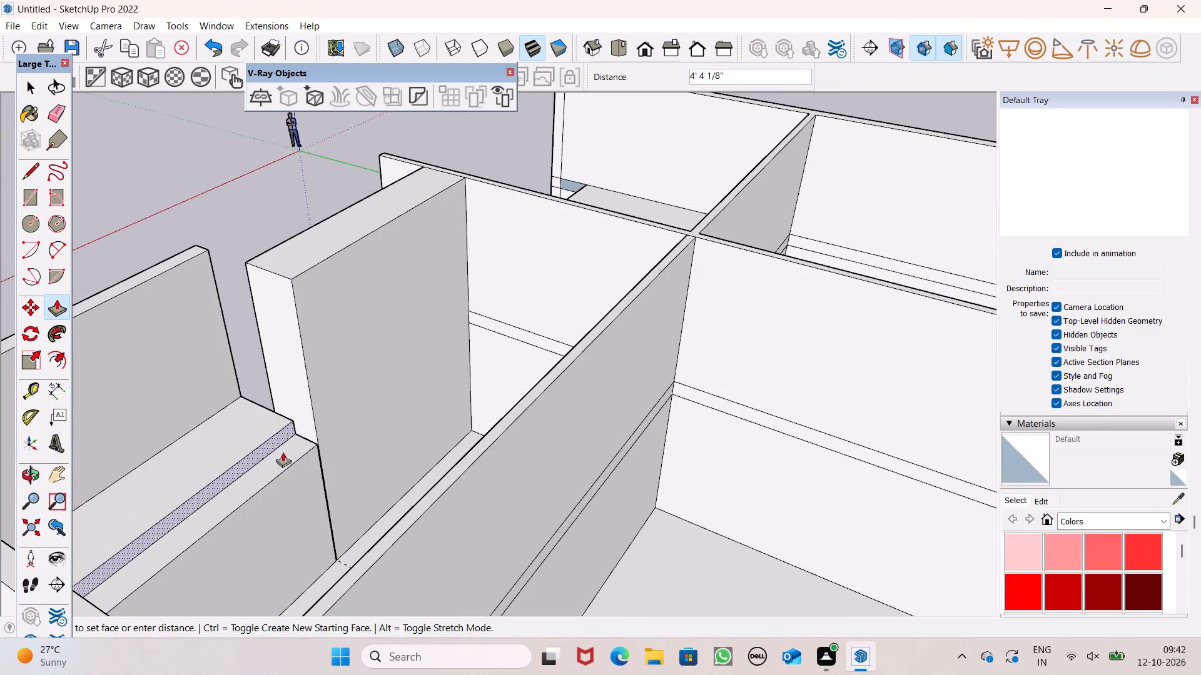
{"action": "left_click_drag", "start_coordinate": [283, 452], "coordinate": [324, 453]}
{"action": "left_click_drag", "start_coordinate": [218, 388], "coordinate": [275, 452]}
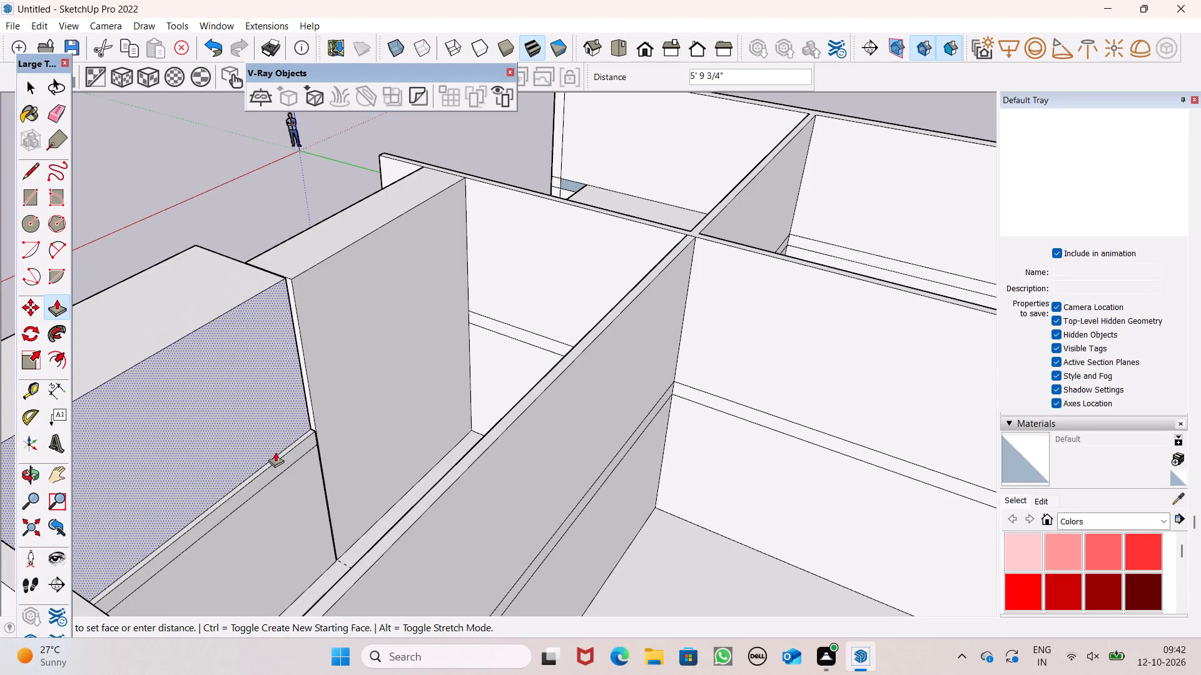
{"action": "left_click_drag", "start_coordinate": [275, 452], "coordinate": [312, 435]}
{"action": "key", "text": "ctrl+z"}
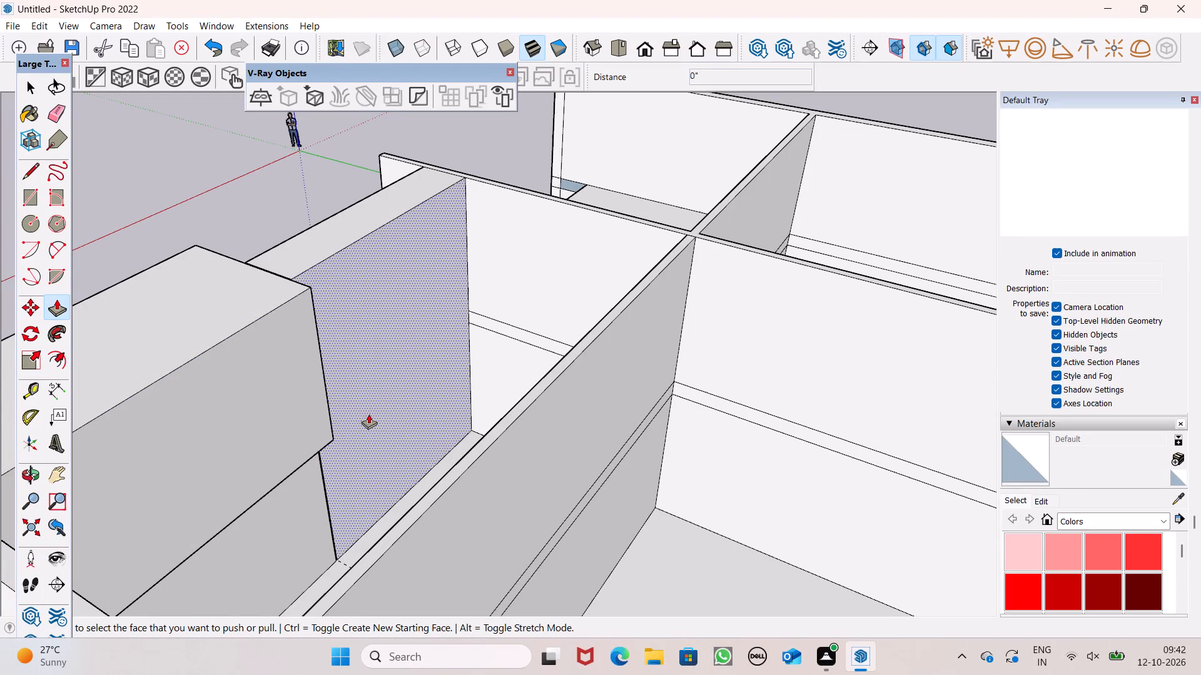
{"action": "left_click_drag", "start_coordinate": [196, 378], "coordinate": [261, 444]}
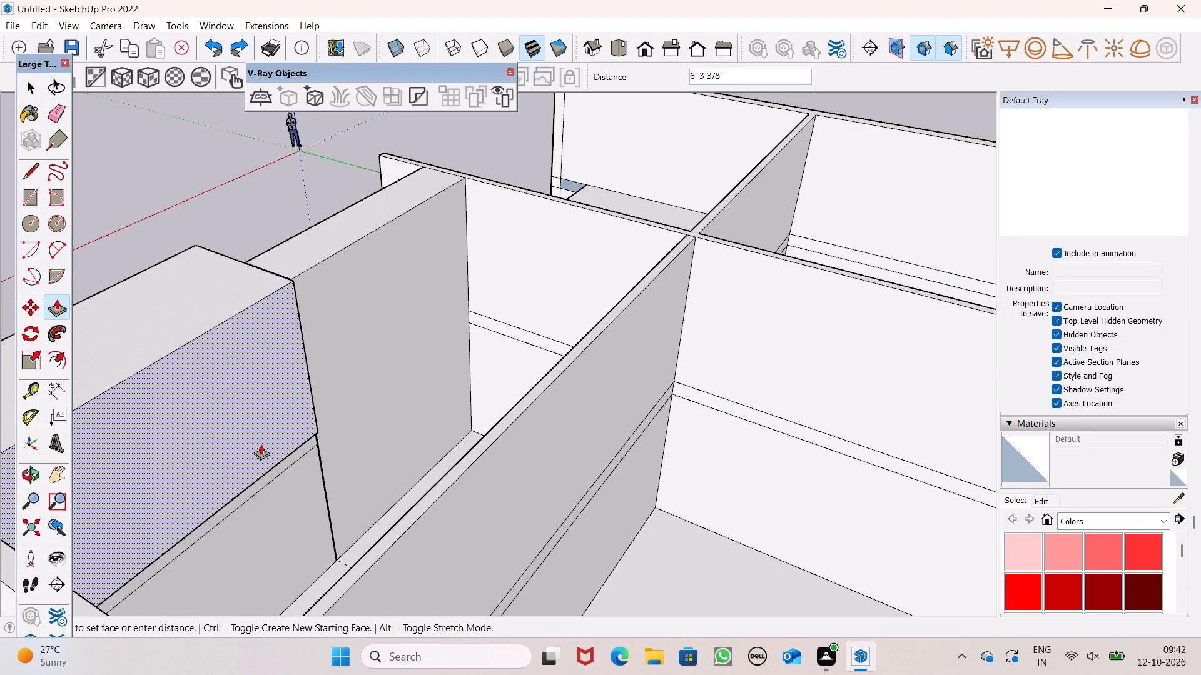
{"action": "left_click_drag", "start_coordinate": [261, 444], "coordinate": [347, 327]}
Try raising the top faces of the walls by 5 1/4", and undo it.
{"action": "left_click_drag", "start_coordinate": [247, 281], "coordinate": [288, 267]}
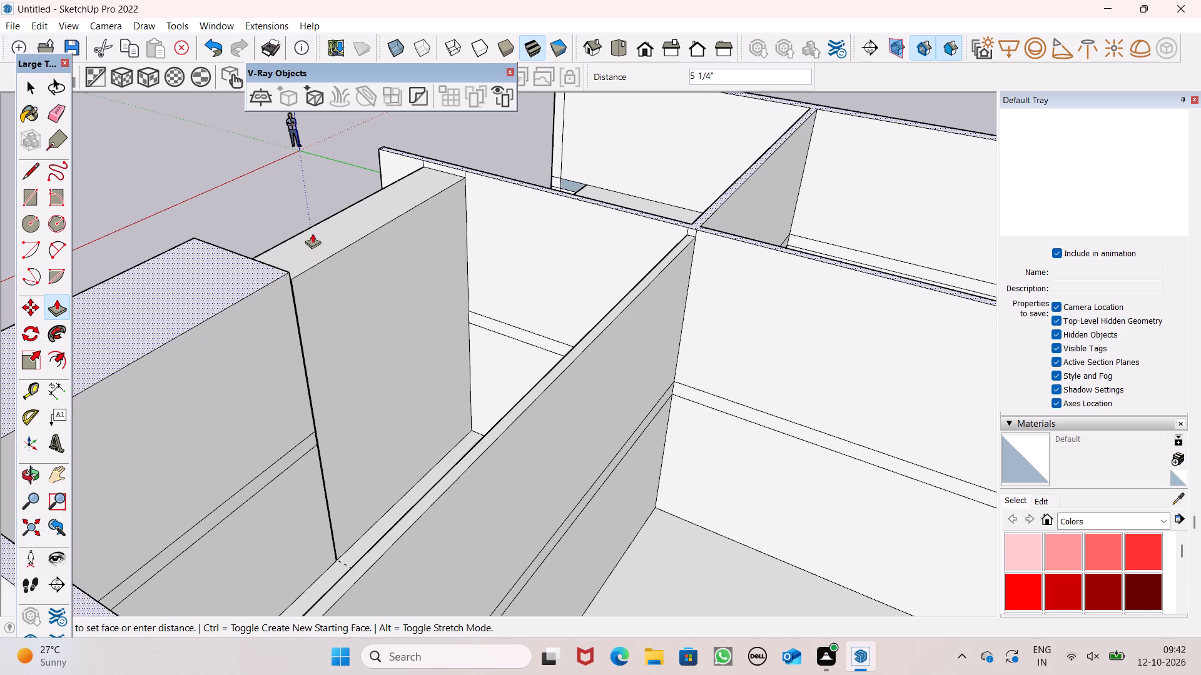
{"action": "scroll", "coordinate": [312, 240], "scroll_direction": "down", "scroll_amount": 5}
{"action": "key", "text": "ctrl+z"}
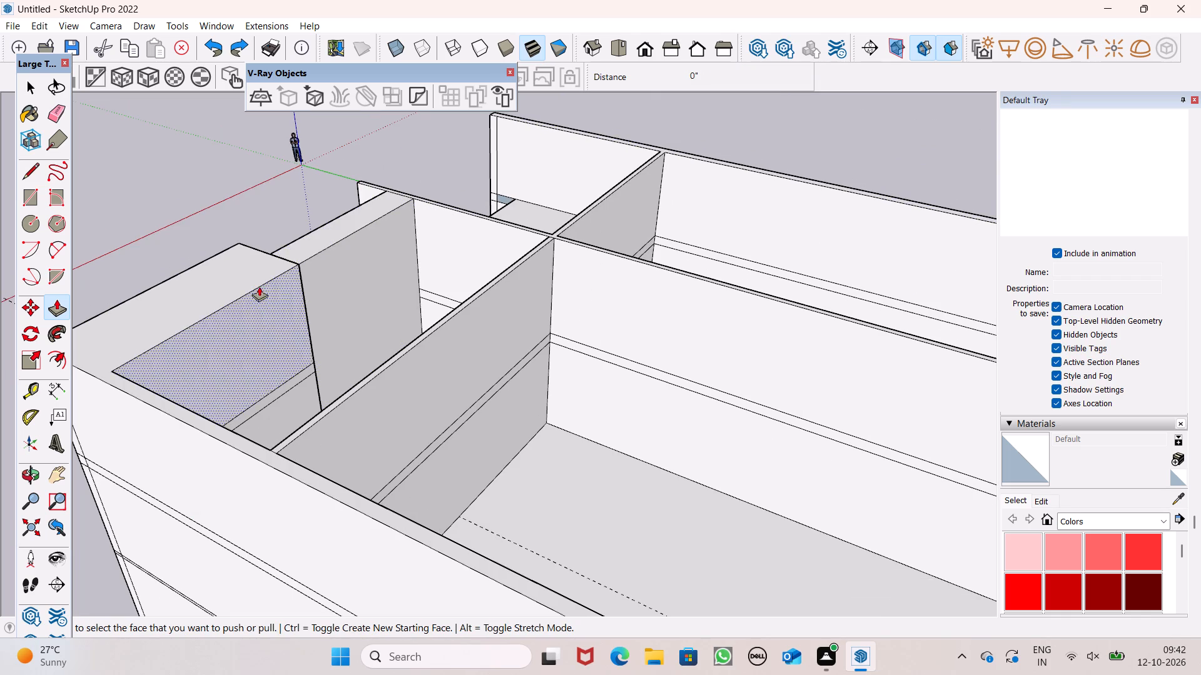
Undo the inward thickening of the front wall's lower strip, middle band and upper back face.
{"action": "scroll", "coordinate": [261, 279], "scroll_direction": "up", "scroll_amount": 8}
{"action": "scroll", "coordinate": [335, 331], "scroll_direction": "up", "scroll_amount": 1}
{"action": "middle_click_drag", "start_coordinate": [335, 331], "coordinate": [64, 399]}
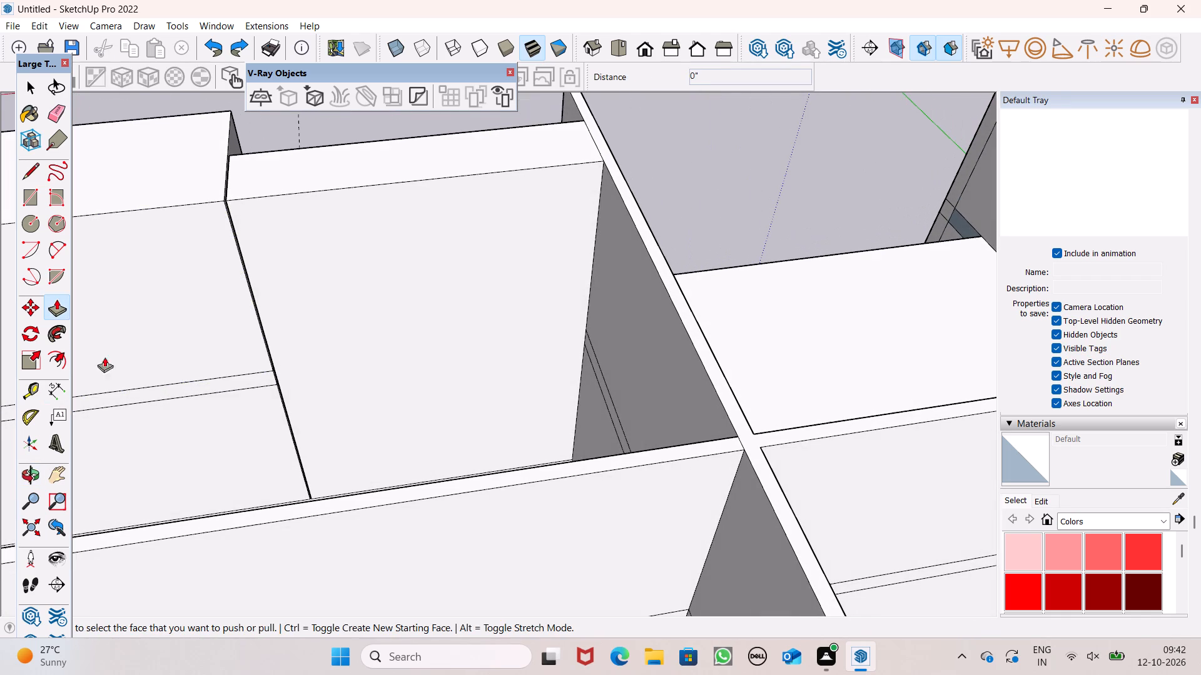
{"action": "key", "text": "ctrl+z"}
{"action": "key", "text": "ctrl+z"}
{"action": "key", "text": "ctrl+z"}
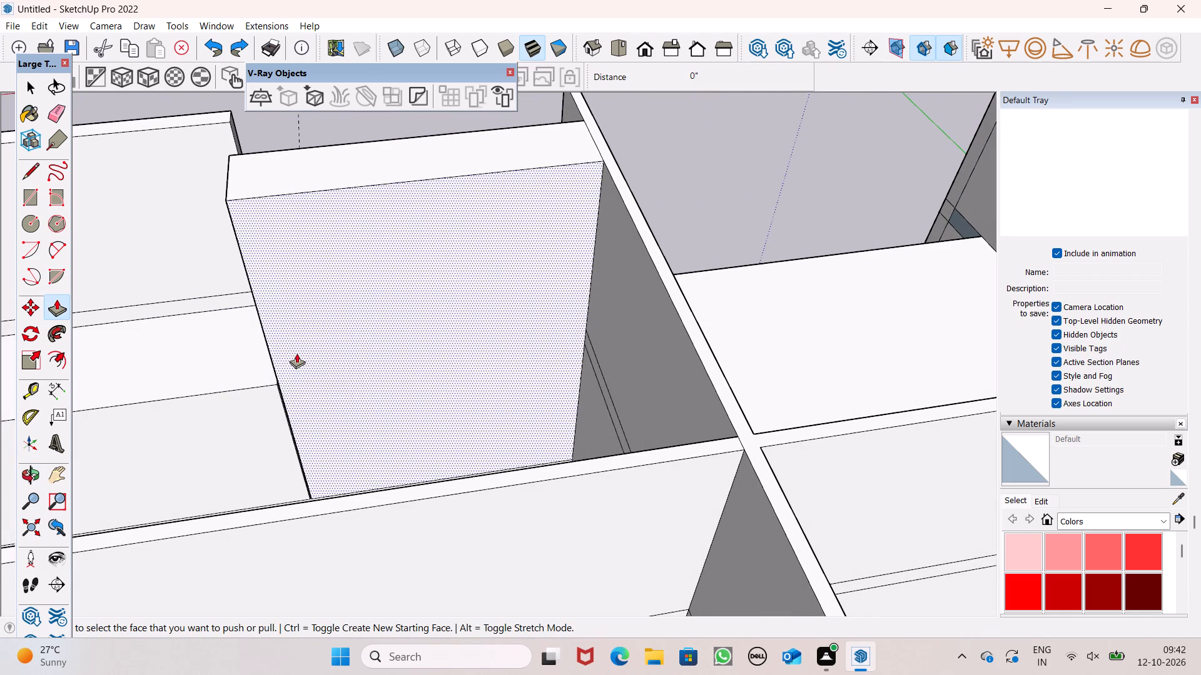
Push the recessed wall's back face 1' 5 1/4" toward the front to thin the wall.
{"action": "scroll", "coordinate": [320, 324], "scroll_direction": "down", "scroll_amount": 4}
{"action": "middle_click_drag", "start_coordinate": [312, 352], "coordinate": [492, 250]}
{"action": "scroll", "coordinate": [315, 251], "scroll_direction": "down", "scroll_amount": 6}
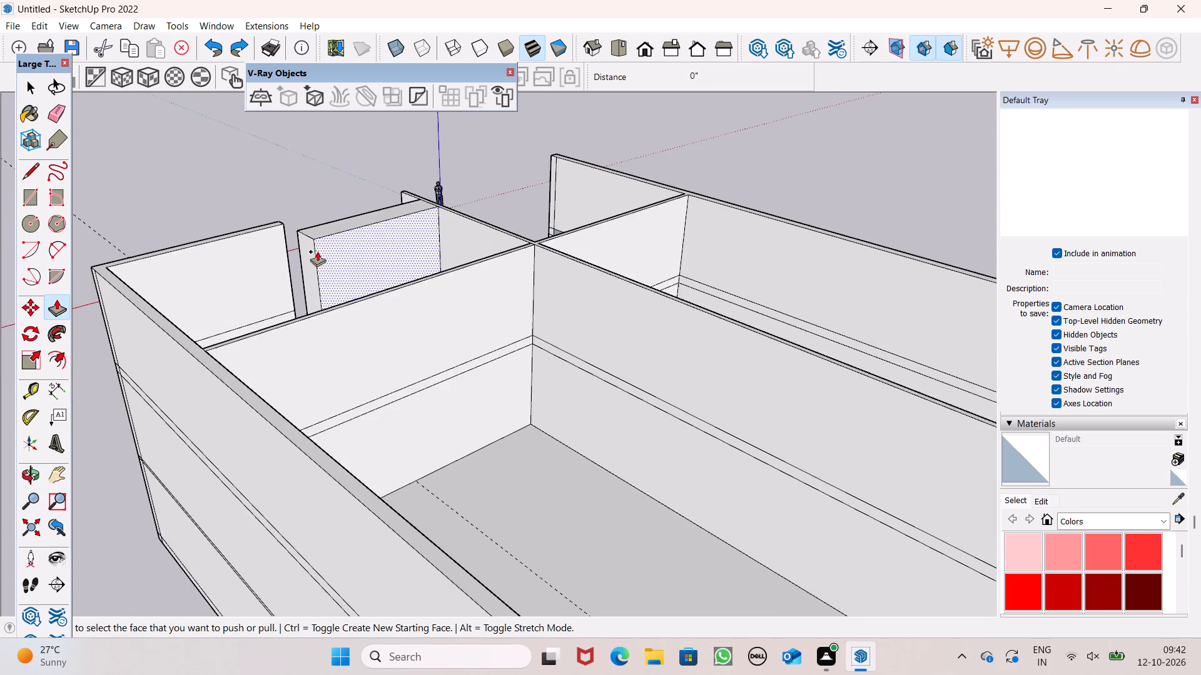
{"action": "scroll", "coordinate": [317, 251], "scroll_direction": "down", "scroll_amount": 1}
{"action": "middle_click_drag", "start_coordinate": [348, 313], "coordinate": [317, 567]}
{"action": "scroll", "coordinate": [303, 561], "scroll_direction": "up", "scroll_amount": 1}
{"action": "scroll", "coordinate": [242, 365], "scroll_direction": "up", "scroll_amount": 5}
{"action": "left_click_drag", "start_coordinate": [421, 301], "coordinate": [421, 299]}
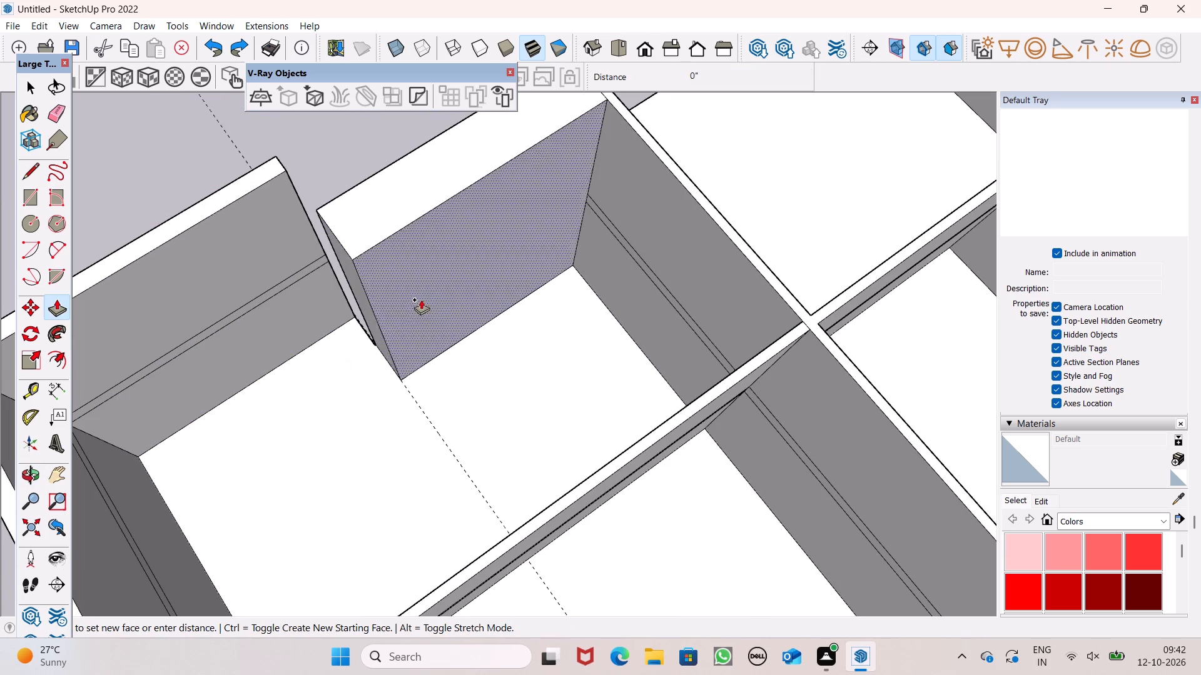
{"action": "left_click_drag", "start_coordinate": [421, 299], "coordinate": [408, 287]}
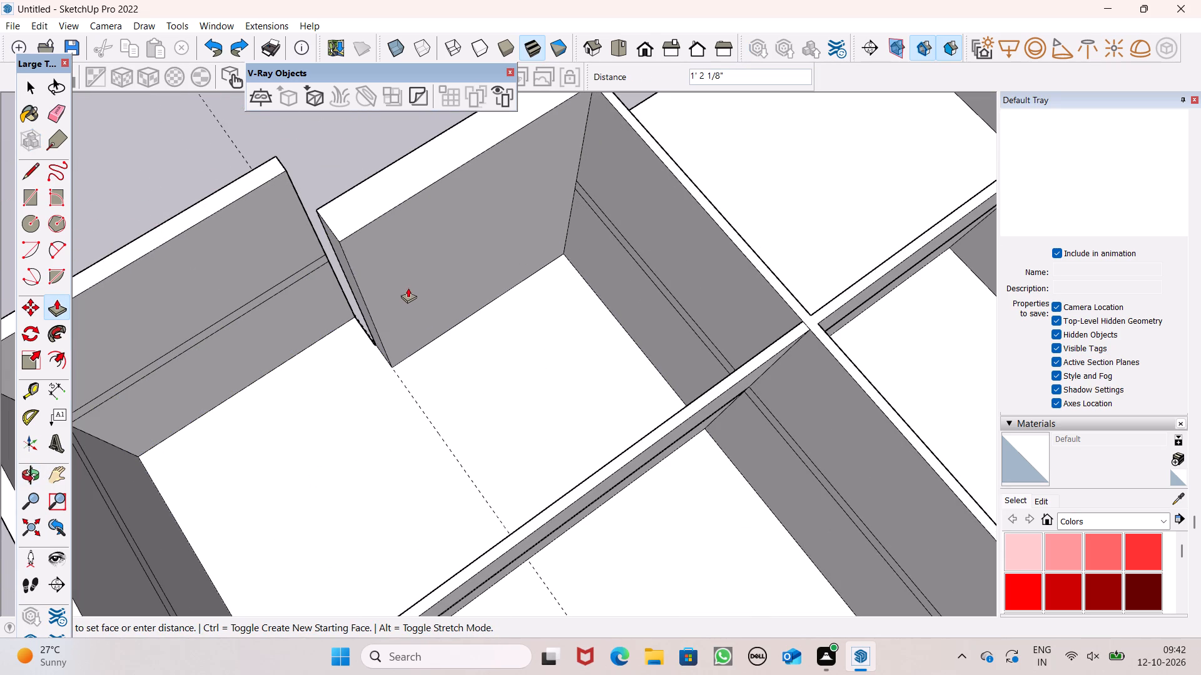
{"action": "left_click_drag", "start_coordinate": [408, 287], "coordinate": [405, 284]}
{"action": "scroll", "coordinate": [405, 330], "scroll_direction": "down", "scroll_amount": 5}
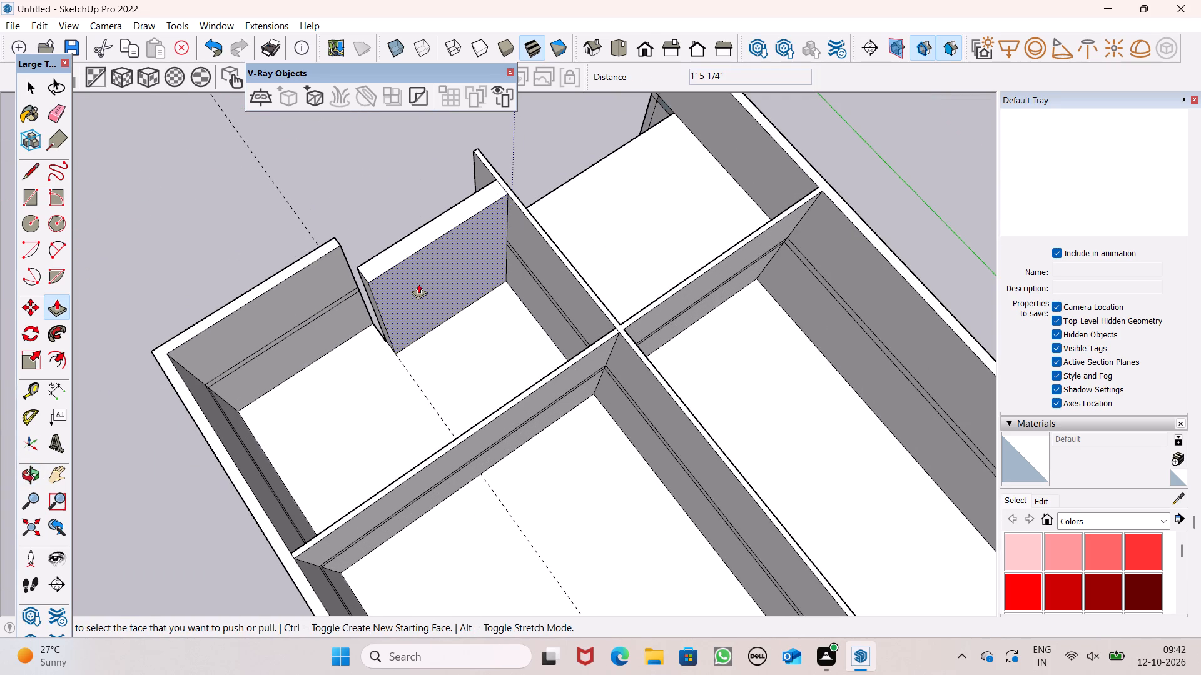
Push the recessed wall's back face another 11 1/16" toward the front to thin the wall further.
{"action": "left_click_drag", "start_coordinate": [418, 284], "coordinate": [414, 276]}
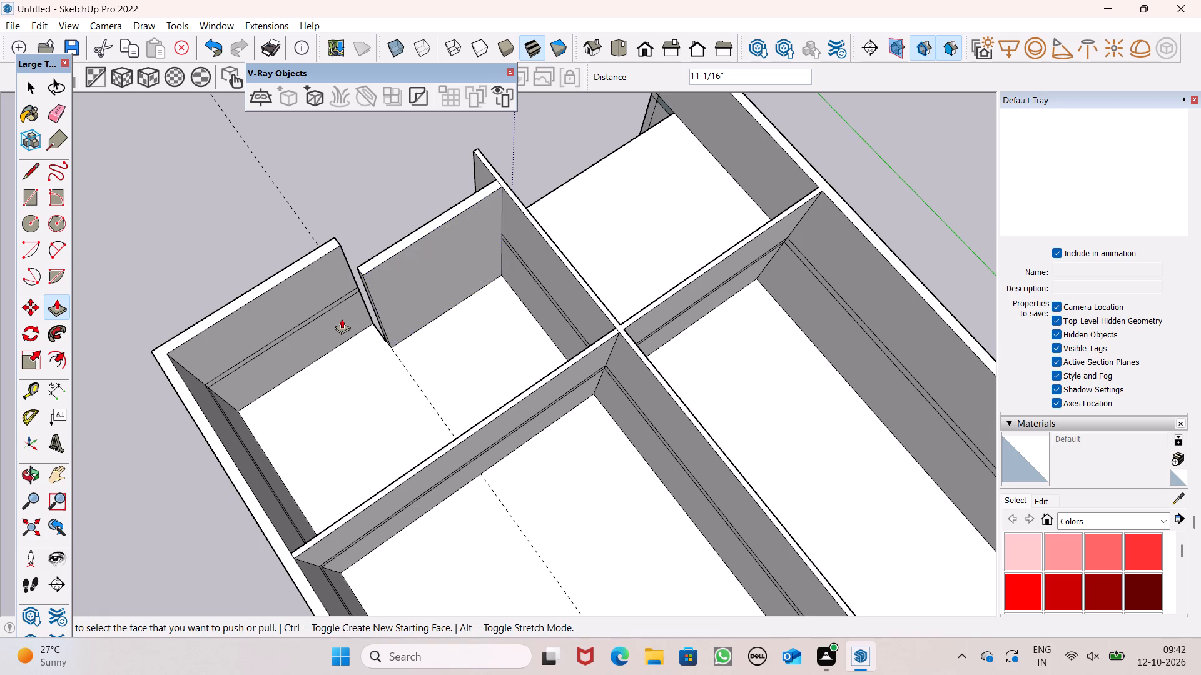
Pull the front wall's lower, middle and upper back faces inward about 3' 8 9/16" to line up with the recessed wall's back.
{"action": "scroll", "coordinate": [342, 318], "scroll_direction": "up", "scroll_amount": 9}
{"action": "left_click_drag", "start_coordinate": [352, 302], "coordinate": [410, 321]}
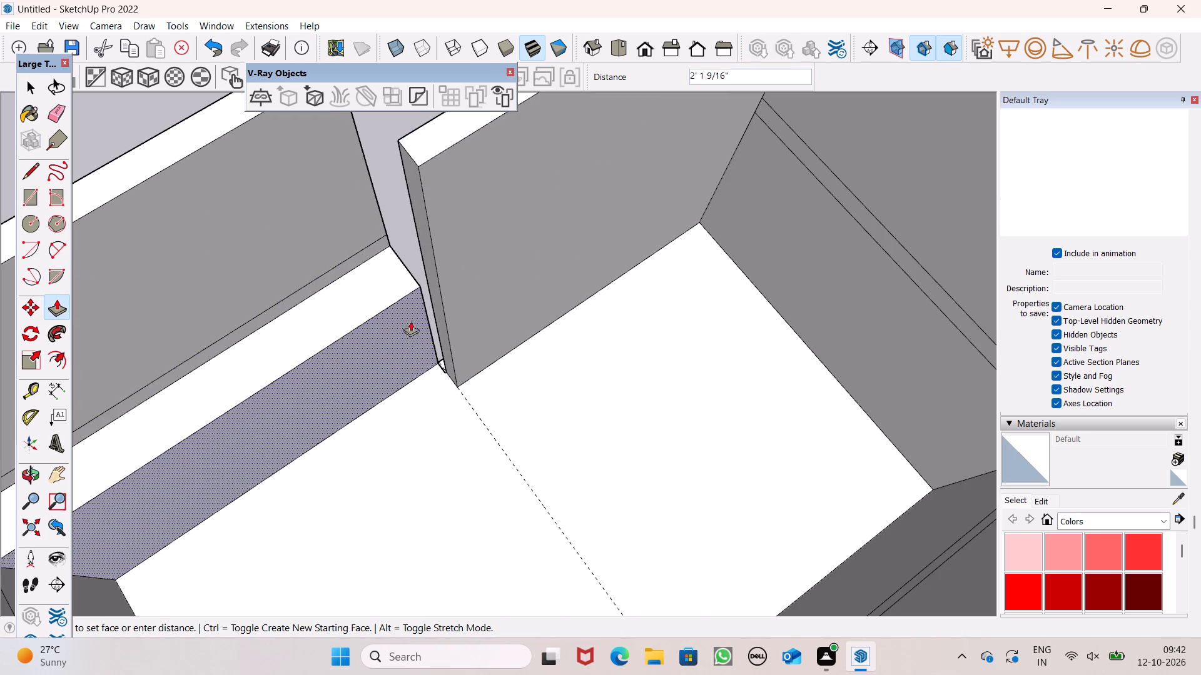
{"action": "left_click_drag", "start_coordinate": [410, 321], "coordinate": [455, 311]}
{"action": "scroll", "coordinate": [437, 332], "scroll_direction": "up", "scroll_amount": 8}
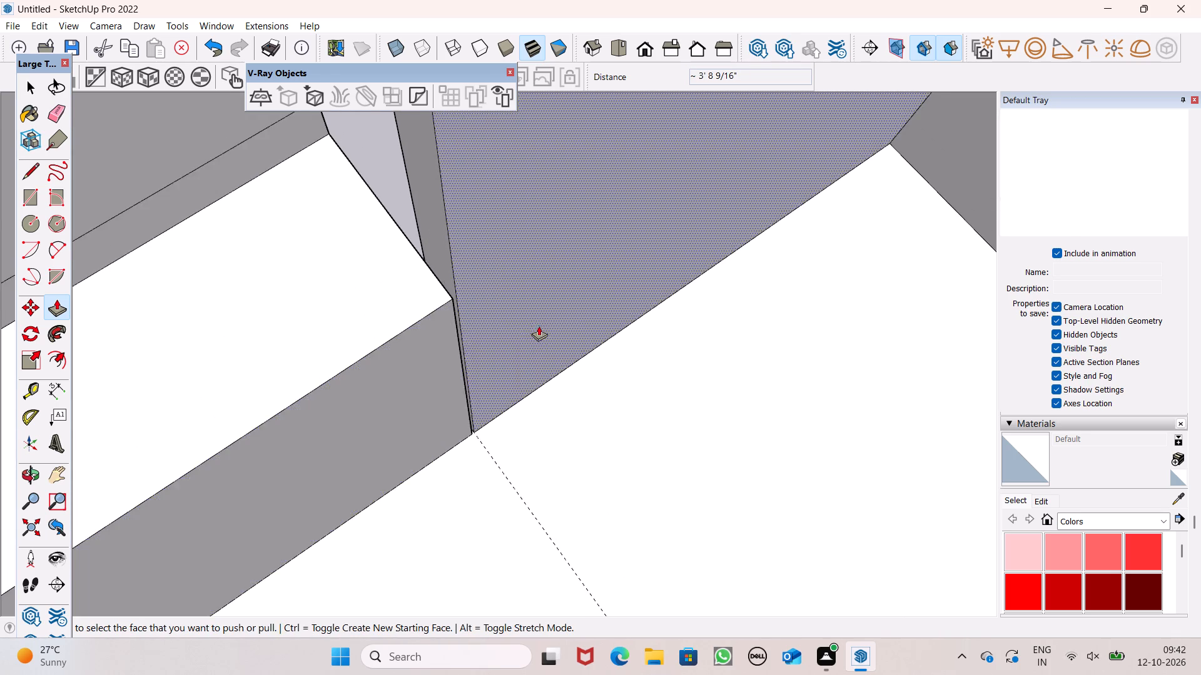
{"action": "scroll", "coordinate": [535, 329], "scroll_direction": "up", "scroll_amount": 1}
{"action": "middle_click_drag", "start_coordinate": [535, 329], "coordinate": [565, 375]}
{"action": "left_click_drag", "start_coordinate": [443, 364], "coordinate": [437, 370]}
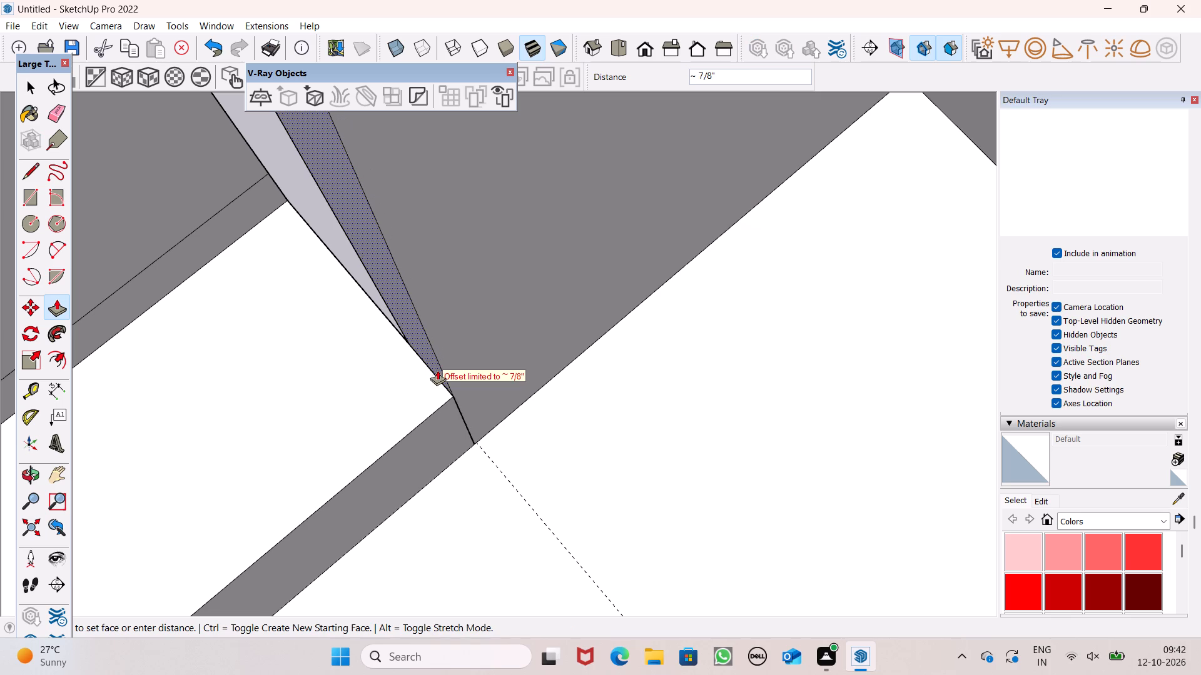
{"action": "left_click_drag", "start_coordinate": [437, 370], "coordinate": [437, 371]}
{"action": "scroll", "coordinate": [510, 359], "scroll_direction": "down", "scroll_amount": 2}
{"action": "left_click_drag", "start_coordinate": [269, 262], "coordinate": [467, 361]}
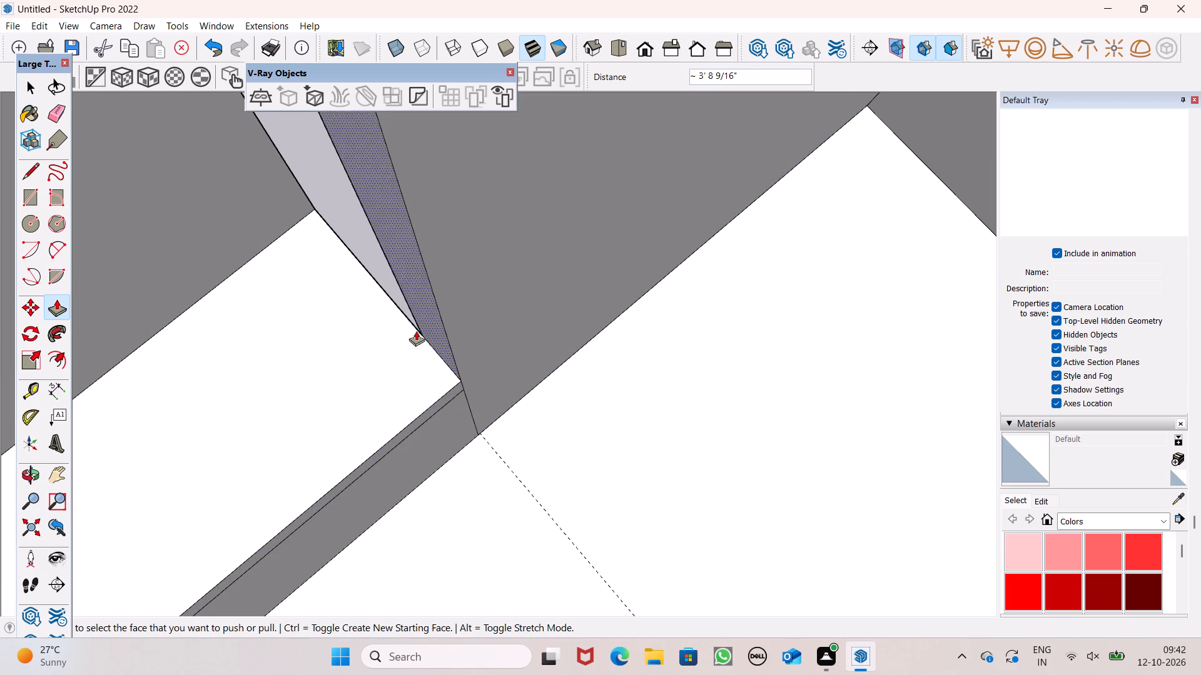
{"action": "left_click_drag", "start_coordinate": [207, 248], "coordinate": [456, 352]}
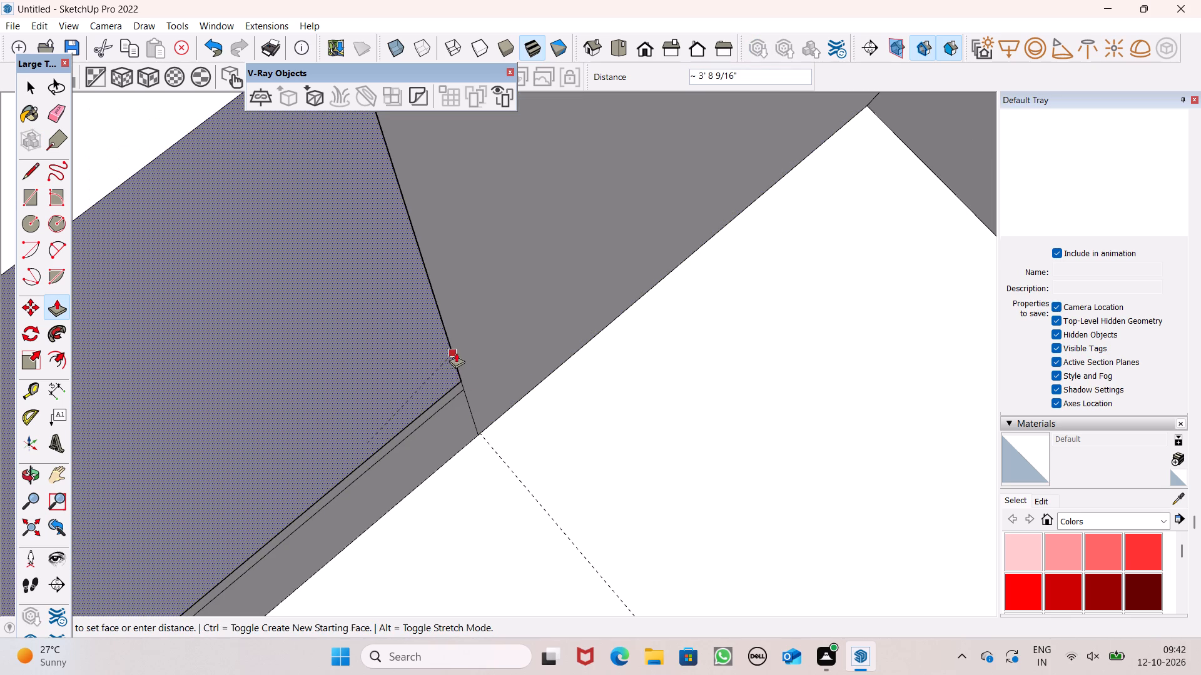
{"action": "left_click_drag", "start_coordinate": [456, 352], "coordinate": [459, 351]}
Push the front wall's upper face, middle strip and lower face back about 3' 9 3/16", flush with the recessed wall's front.
{"action": "scroll", "coordinate": [491, 338], "scroll_direction": "down", "scroll_amount": 8}
{"action": "scroll", "coordinate": [555, 351], "scroll_direction": "down", "scroll_amount": 5}
{"action": "middle_click_drag", "start_coordinate": [531, 376], "coordinate": [935, 291]}
{"action": "middle_click_drag", "start_coordinate": [517, 392], "coordinate": [824, 297]}
{"action": "middle_click_drag", "start_coordinate": [447, 374], "coordinate": [642, 370]}
{"action": "left_click_drag", "start_coordinate": [567, 284], "coordinate": [543, 277]}
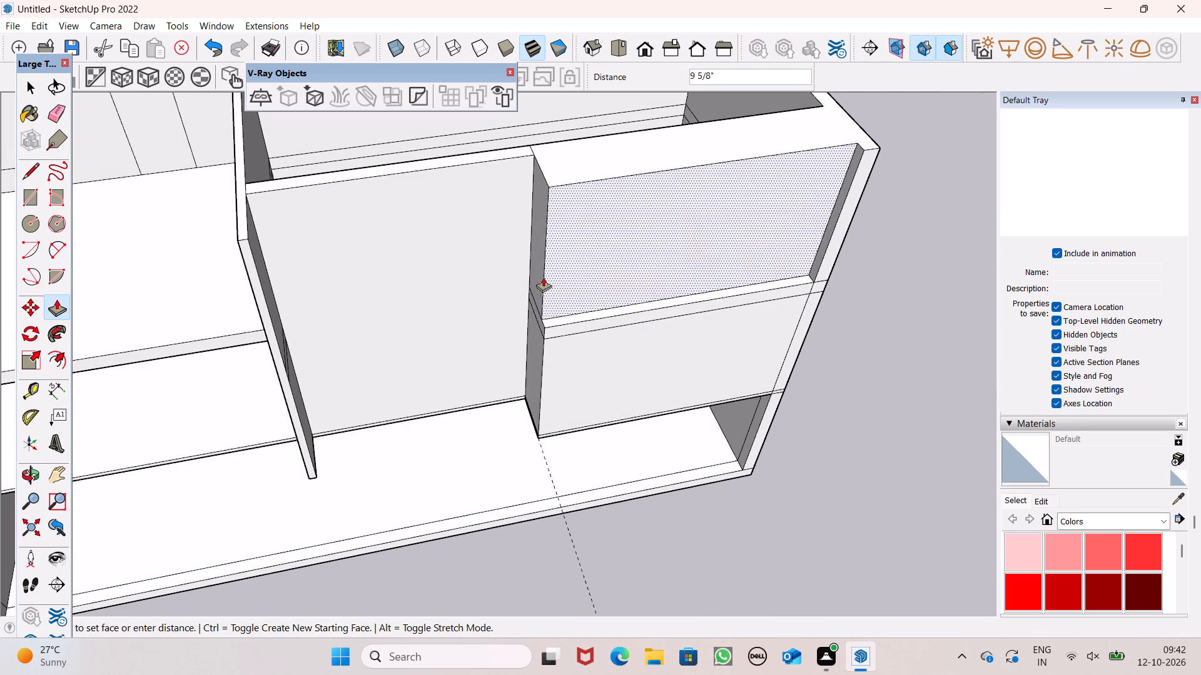
{"action": "left_click_drag", "start_coordinate": [543, 277], "coordinate": [510, 262]}
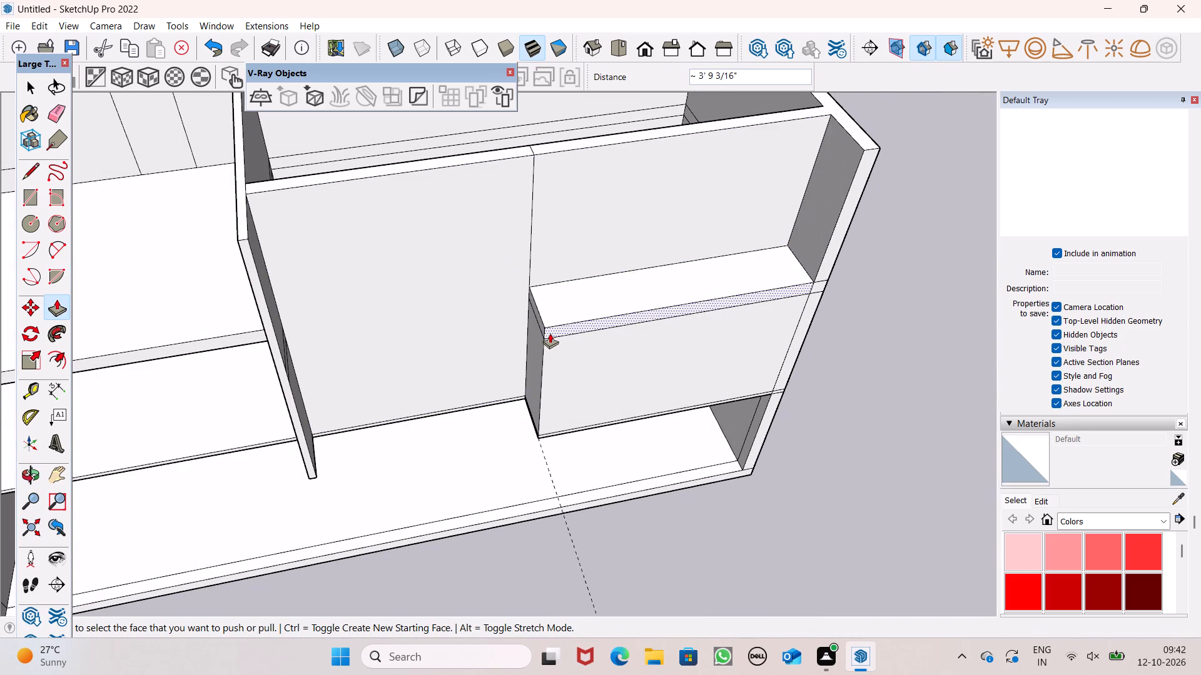
{"action": "left_click_drag", "start_coordinate": [554, 333], "coordinate": [510, 309]}
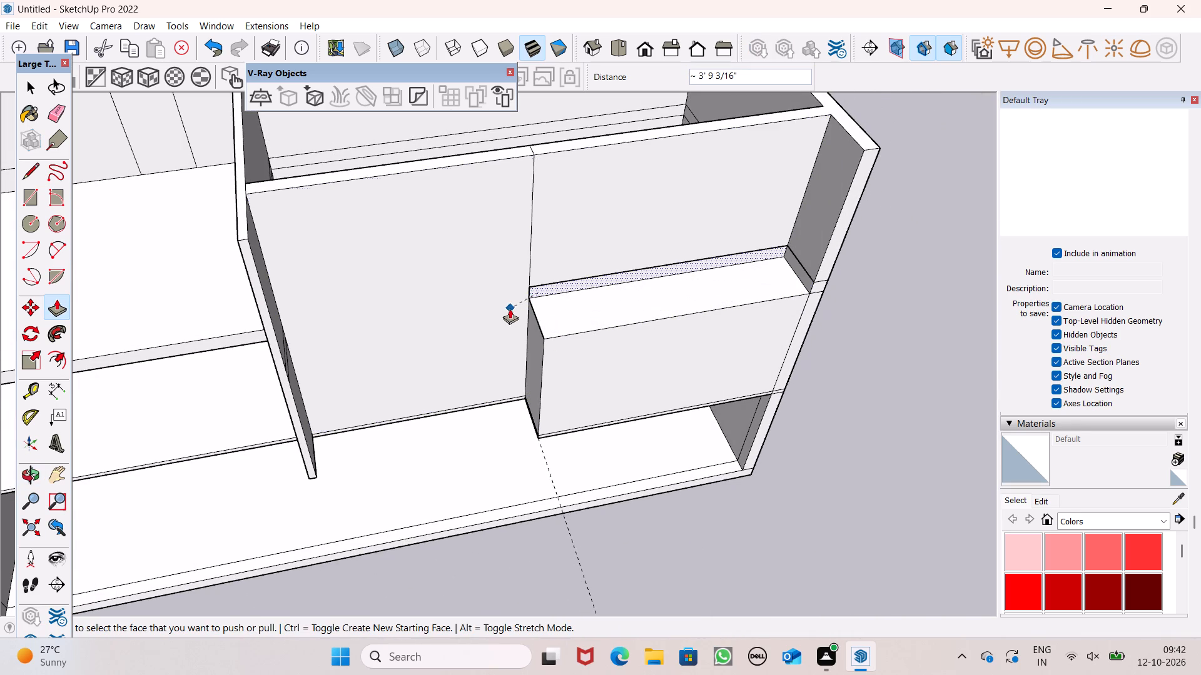
{"action": "left_click_drag", "start_coordinate": [554, 369], "coordinate": [514, 327]}
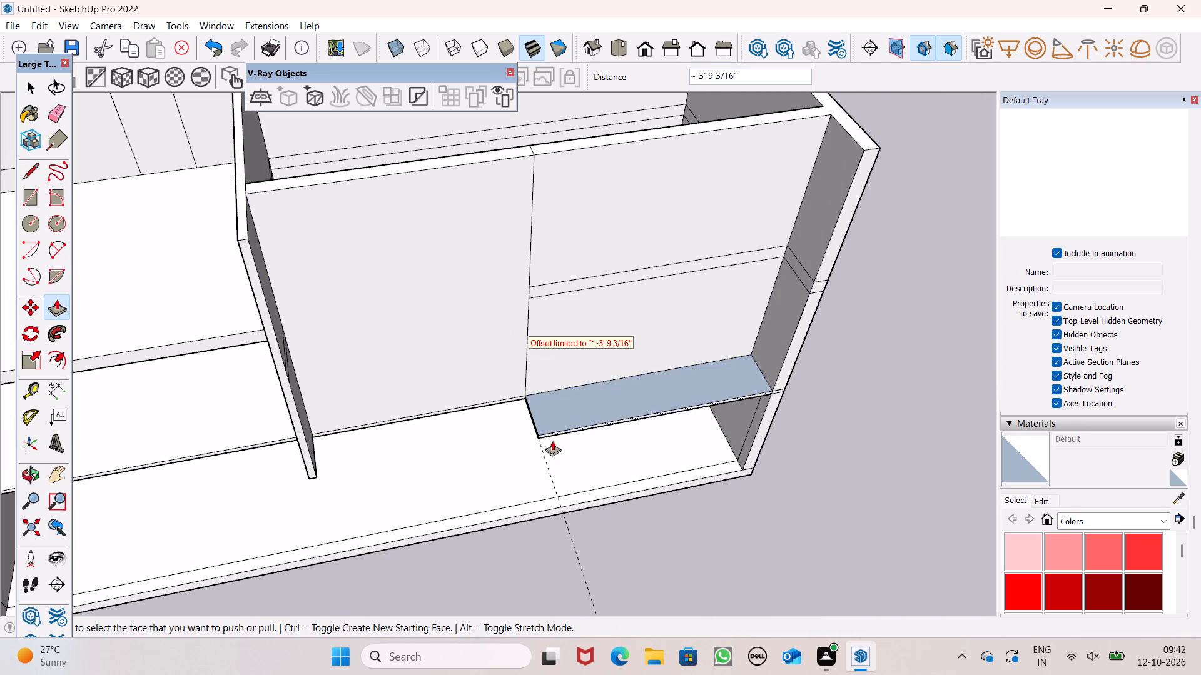
Push the thin slab edge below the front wall back 1' and another 2' 9 3/16", flush with the wall face.
{"action": "middle_click_drag", "start_coordinate": [551, 446], "coordinate": [538, 276]}
{"action": "scroll", "coordinate": [551, 377], "scroll_direction": "up", "scroll_amount": 1}
{"action": "scroll", "coordinate": [524, 436], "scroll_direction": "up", "scroll_amount": 5}
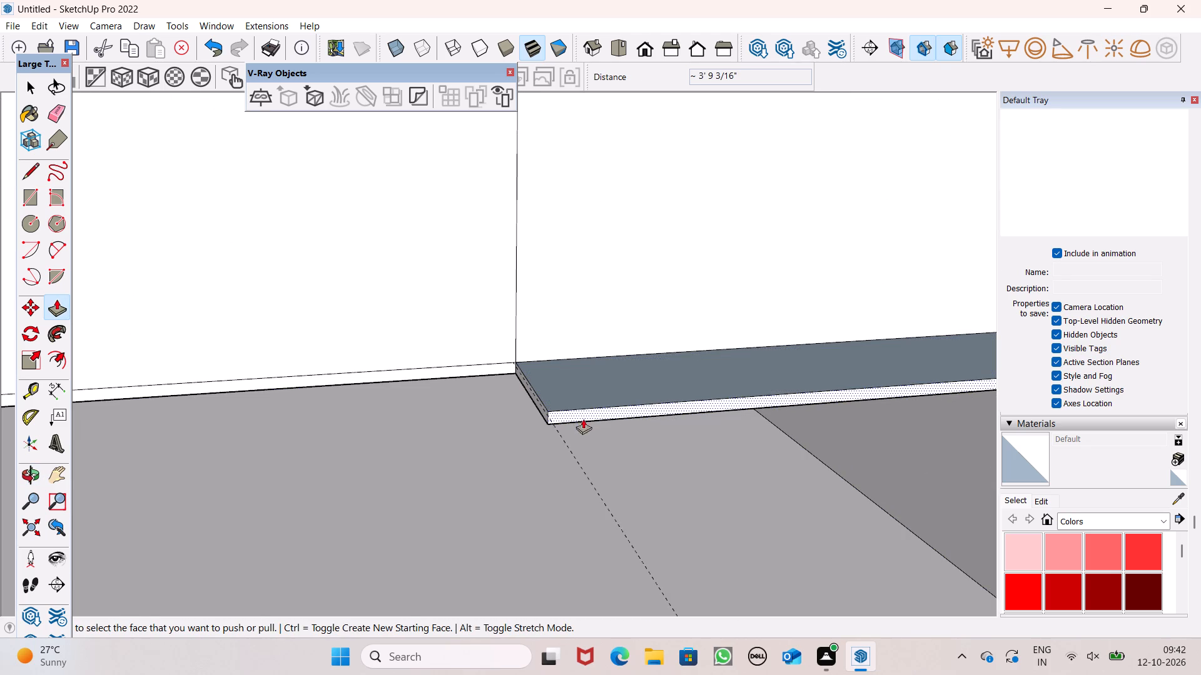
{"action": "left_click_drag", "start_coordinate": [582, 416], "coordinate": [494, 358]}
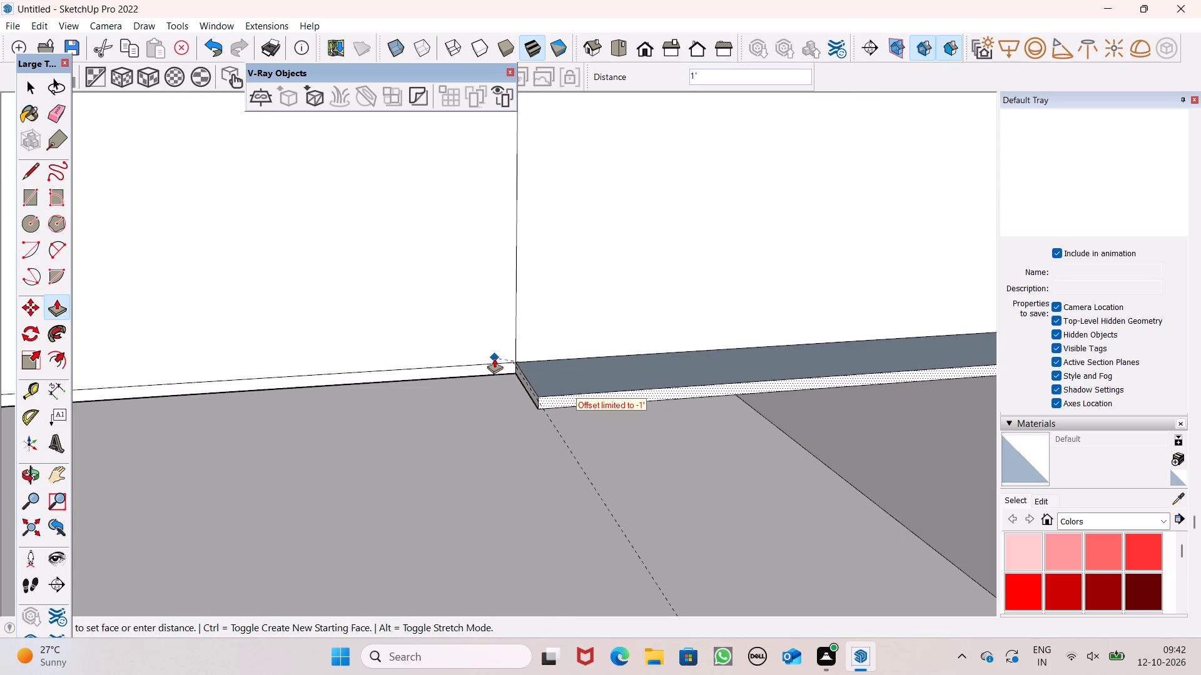
{"action": "left_click_drag", "start_coordinate": [494, 358], "coordinate": [493, 358]}
{"action": "left_click_drag", "start_coordinate": [559, 399], "coordinate": [499, 354]}
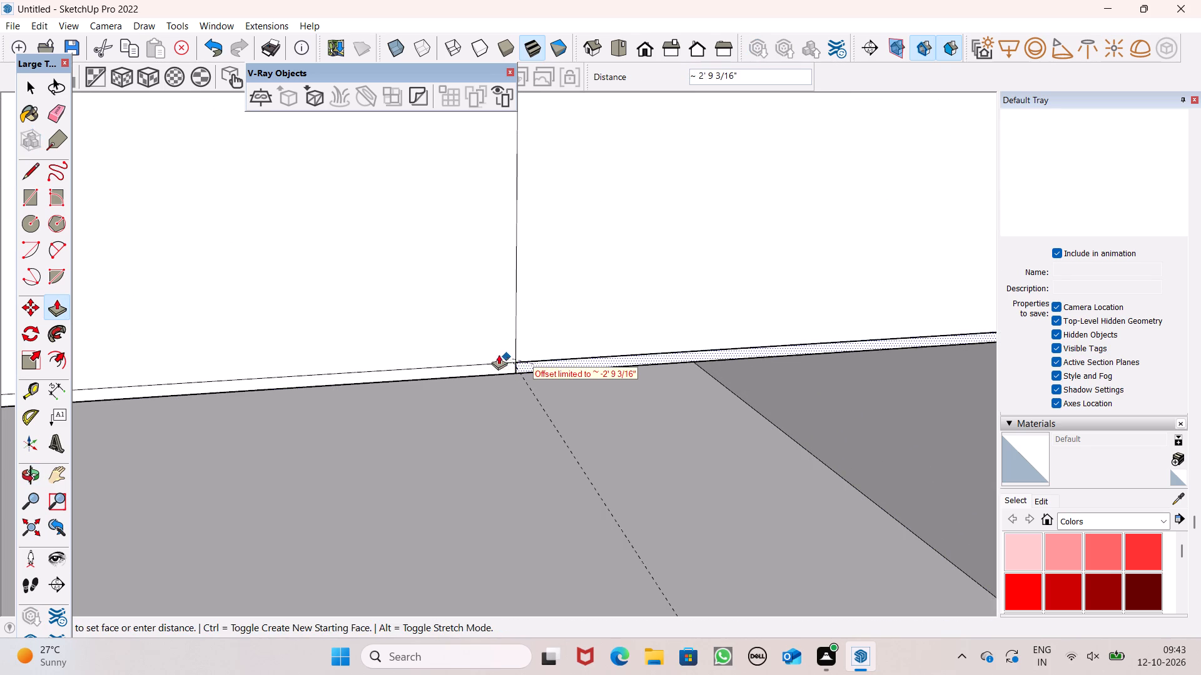
{"action": "left_click_drag", "start_coordinate": [499, 354], "coordinate": [494, 351]}
Erase the dashed guide line running out from the front wall.
{"action": "scroll", "coordinate": [360, 285], "scroll_direction": "down", "scroll_amount": 16}
{"action": "scroll", "coordinate": [419, 298], "scroll_direction": "down", "scroll_amount": 4}
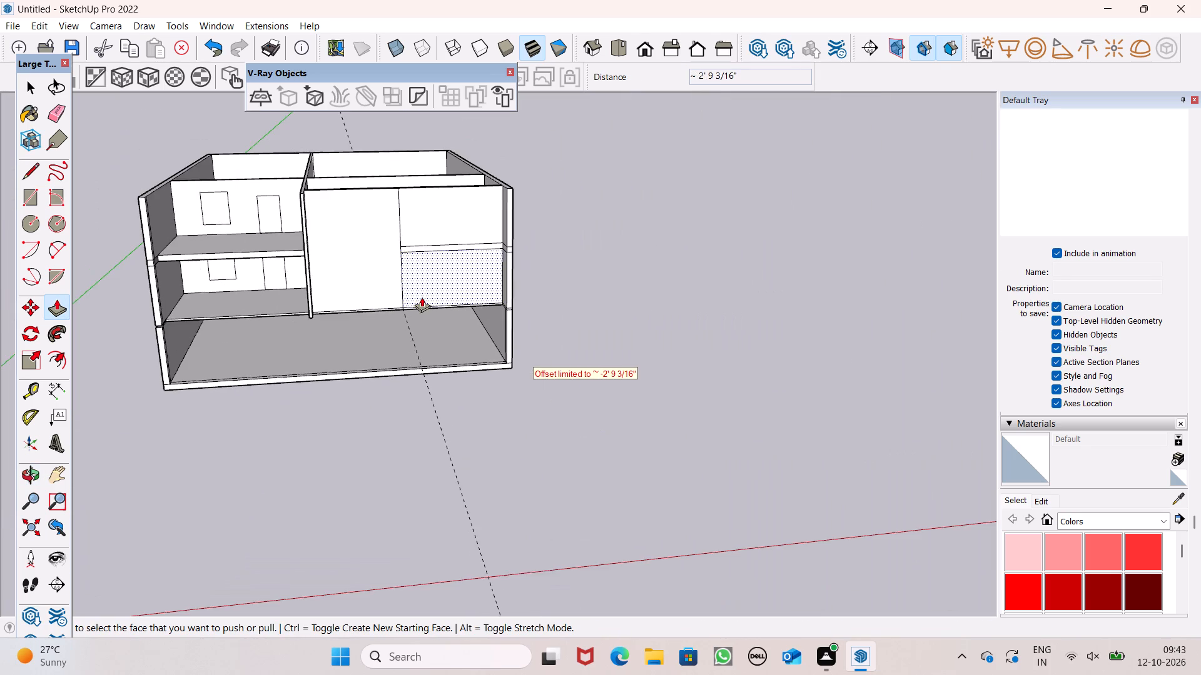
{"action": "middle_click_drag", "start_coordinate": [428, 295], "coordinate": [415, 344]}
{"action": "key", "text": "space"}
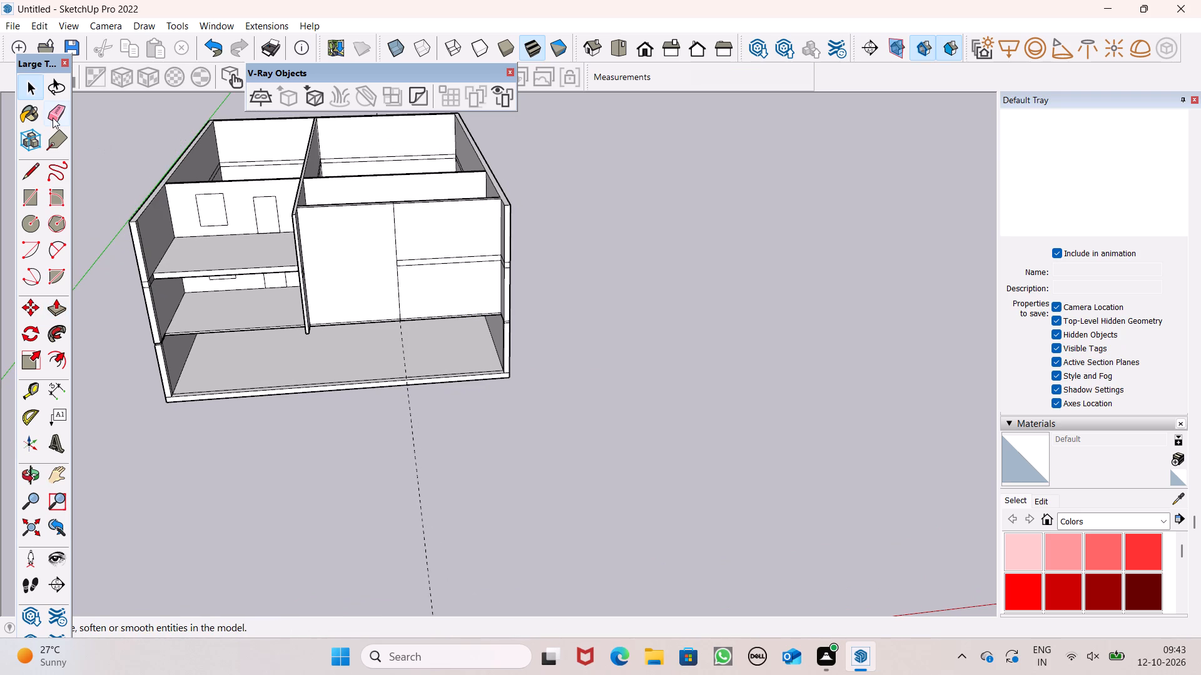
{"action": "left_click", "coordinate": [53, 117]}
{"action": "left_click_drag", "start_coordinate": [434, 451], "coordinate": [401, 438]}
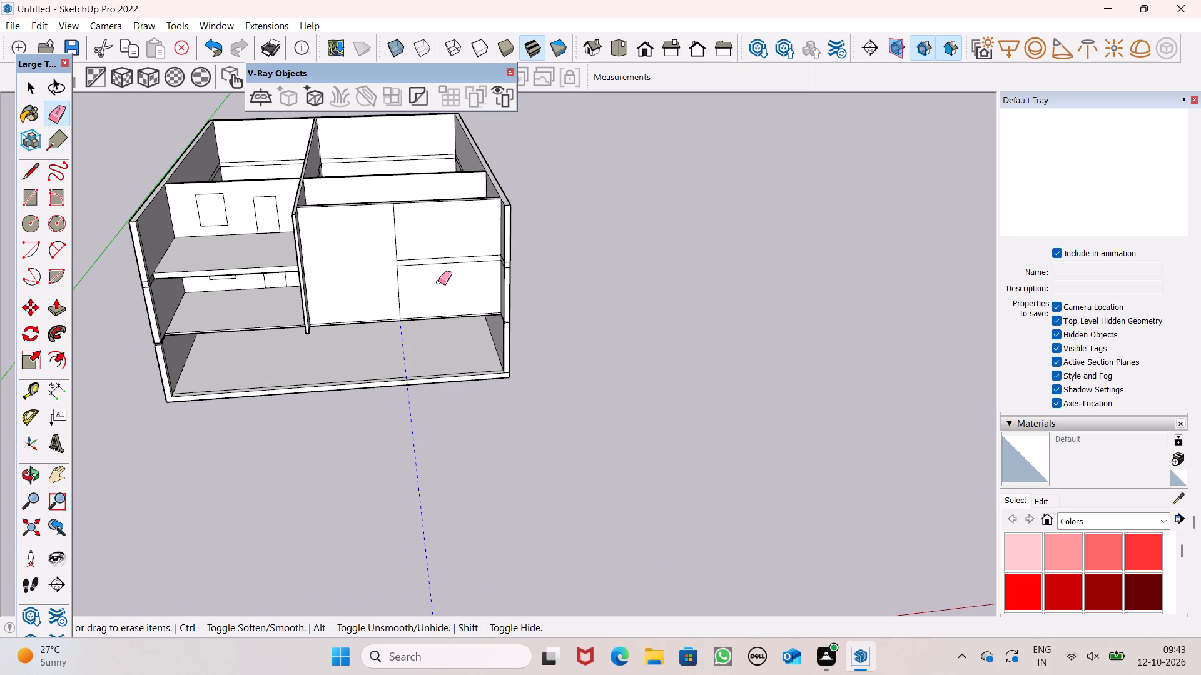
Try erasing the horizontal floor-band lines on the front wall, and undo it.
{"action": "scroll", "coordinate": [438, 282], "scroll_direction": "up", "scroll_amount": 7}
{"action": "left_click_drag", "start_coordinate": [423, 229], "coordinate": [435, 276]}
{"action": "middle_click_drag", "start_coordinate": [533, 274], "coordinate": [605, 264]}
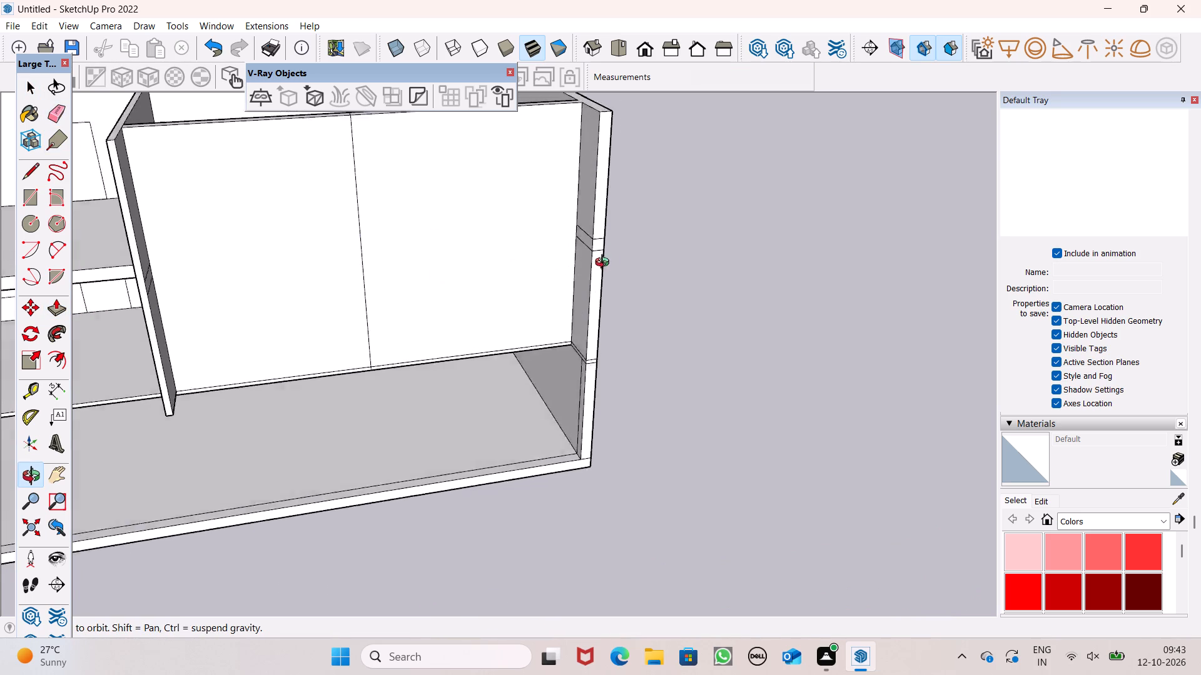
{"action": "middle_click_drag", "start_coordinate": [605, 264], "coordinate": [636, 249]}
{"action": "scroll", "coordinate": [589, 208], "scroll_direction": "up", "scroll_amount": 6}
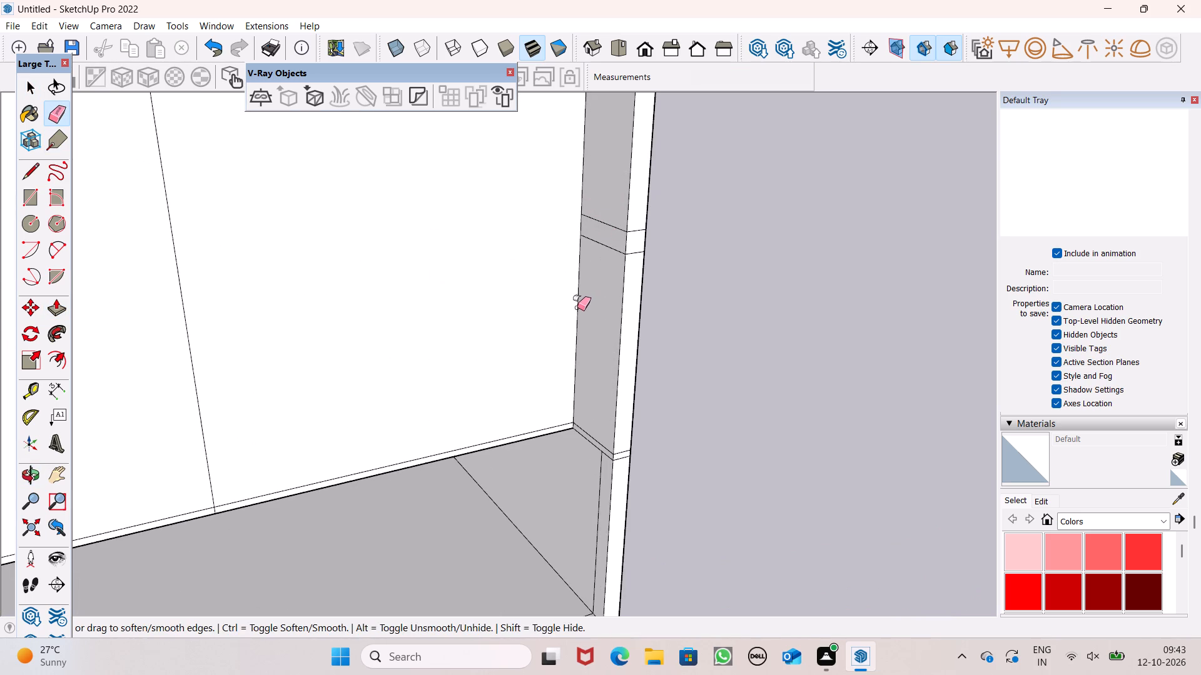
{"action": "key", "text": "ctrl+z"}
Examine the flattened front wall, the open floors beside it and the projecting dividing wall from several angles.
{"action": "scroll", "coordinate": [623, 302], "scroll_direction": "down", "scroll_amount": 10}
{"action": "middle_click_drag", "start_coordinate": [654, 306], "coordinate": [561, 332]}
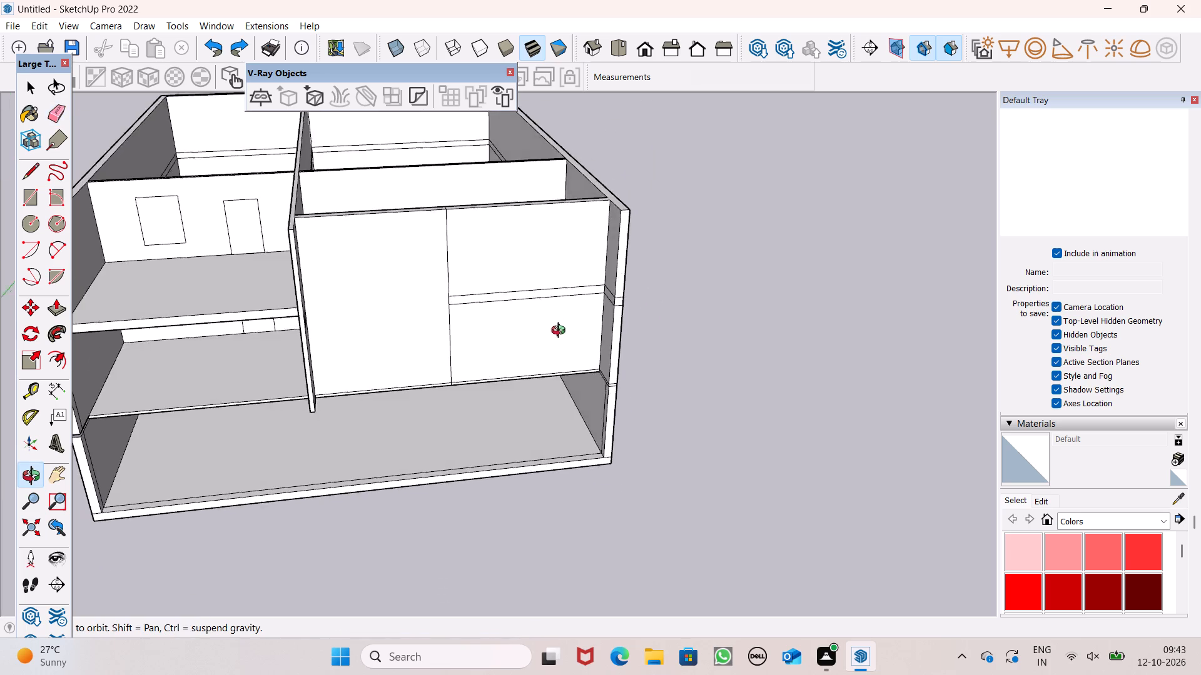
{"action": "middle_click_drag", "start_coordinate": [561, 332], "coordinate": [570, 307]}
{"action": "key", "text": "space"}
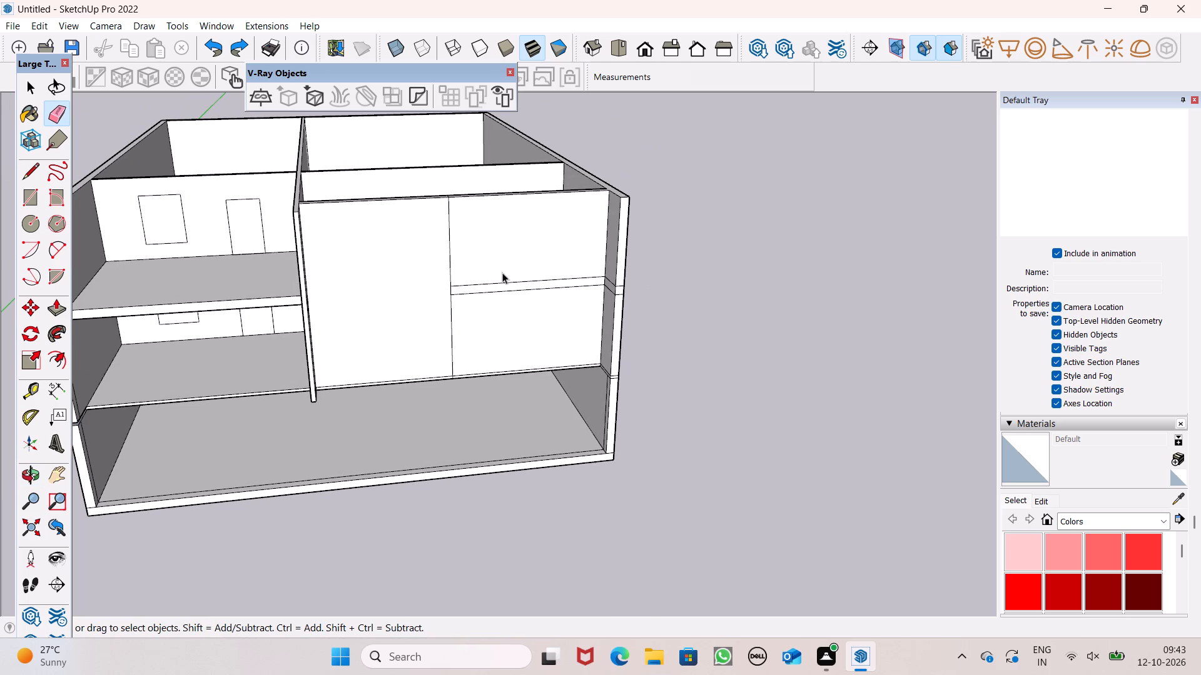
{"action": "scroll", "coordinate": [501, 252], "scroll_direction": "down", "scroll_amount": 1}
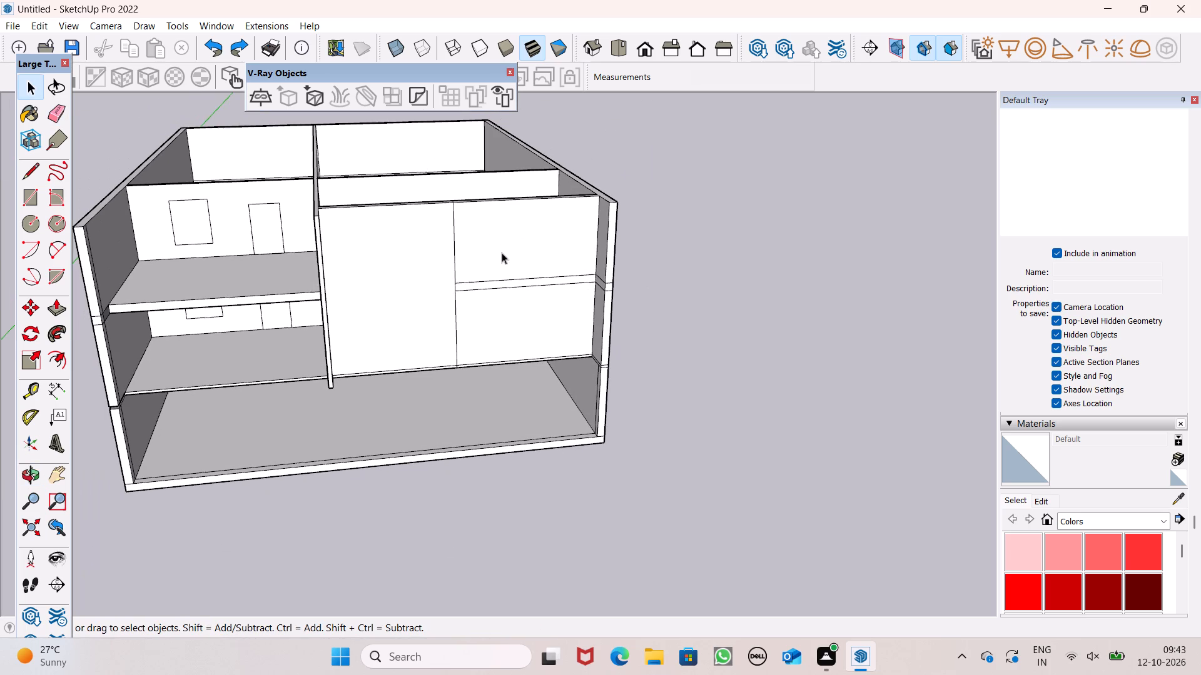
{"action": "middle_click_drag", "start_coordinate": [525, 340], "coordinate": [452, 335]}
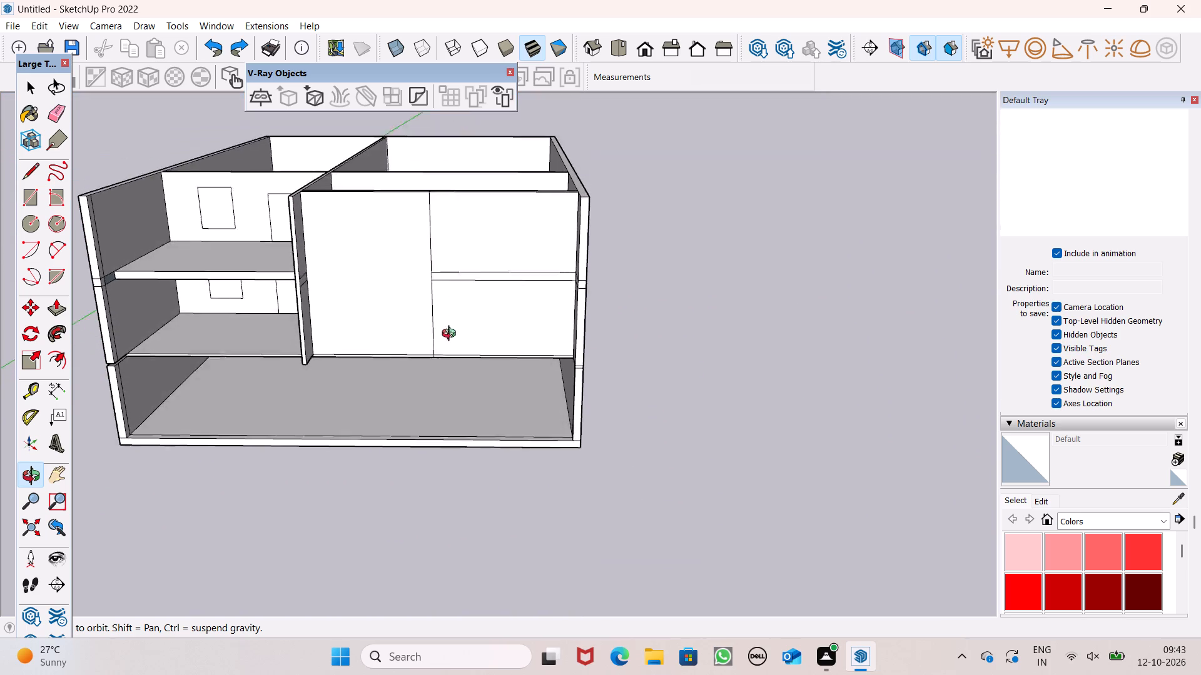
{"action": "middle_click_drag", "start_coordinate": [452, 335], "coordinate": [462, 377]}
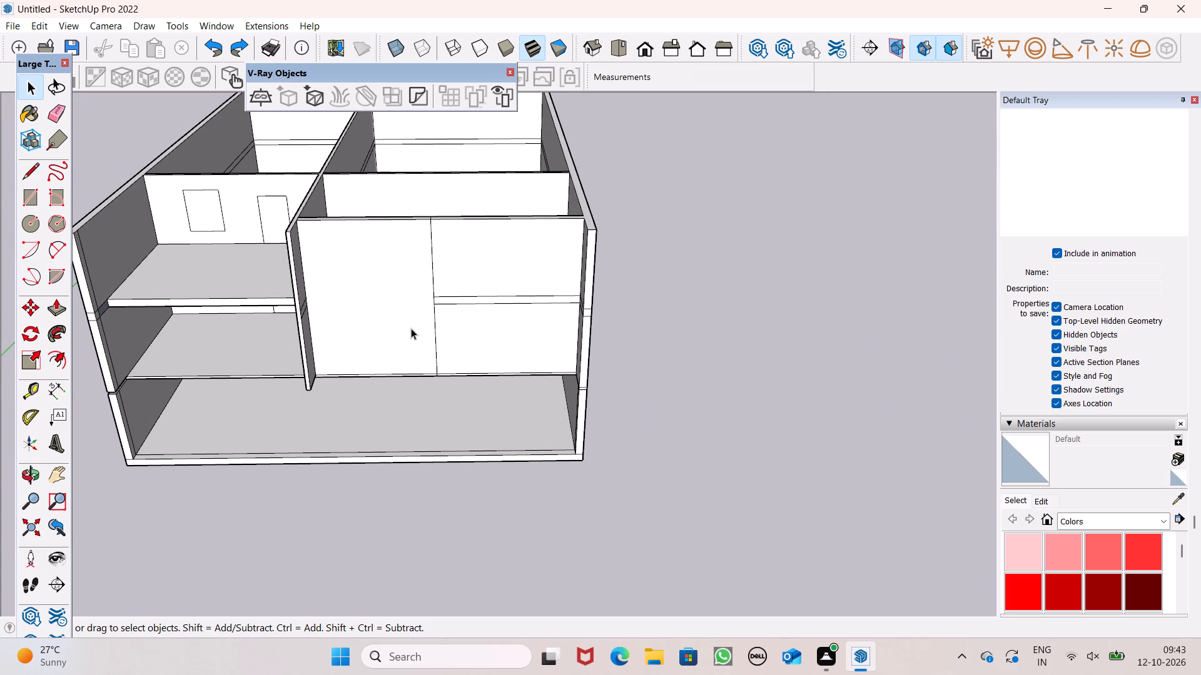
{"action": "middle_click_drag", "start_coordinate": [218, 356], "coordinate": [205, 327]}
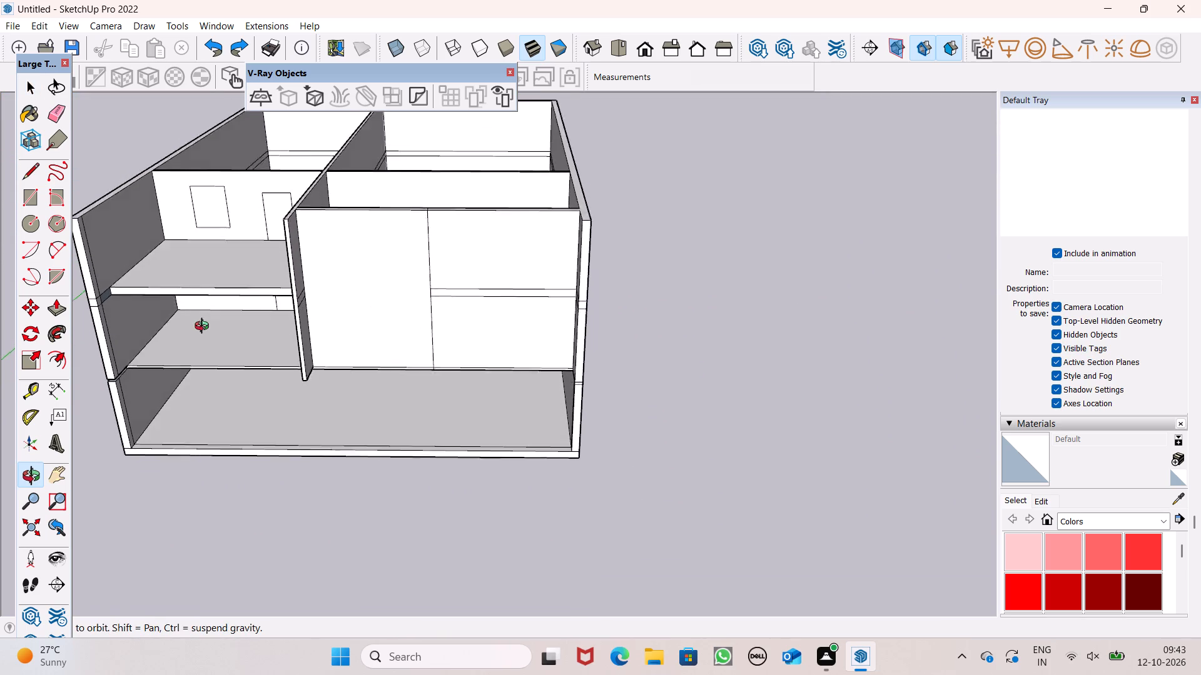
{"action": "middle_click_drag", "start_coordinate": [205, 327], "coordinate": [204, 310]}
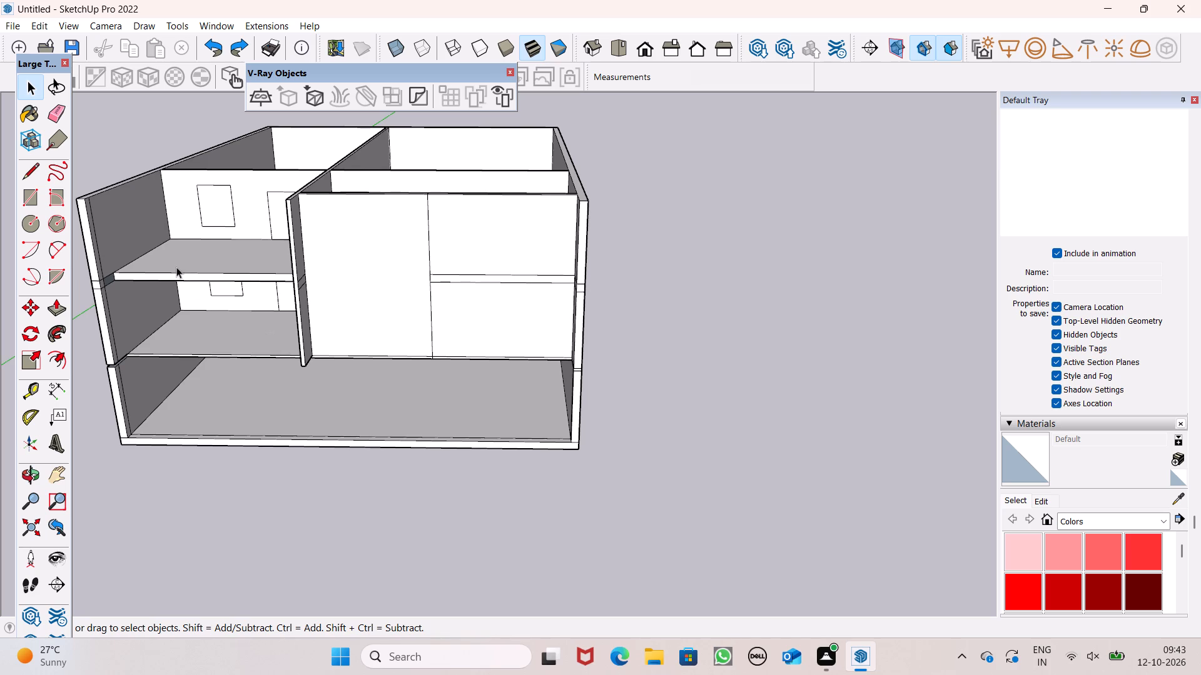
Push the projecting end of the dividing wall back about 3' 9 3/16", flush with the front wall face.
{"action": "middle_click_drag", "start_coordinate": [309, 254], "coordinate": [295, 374]}
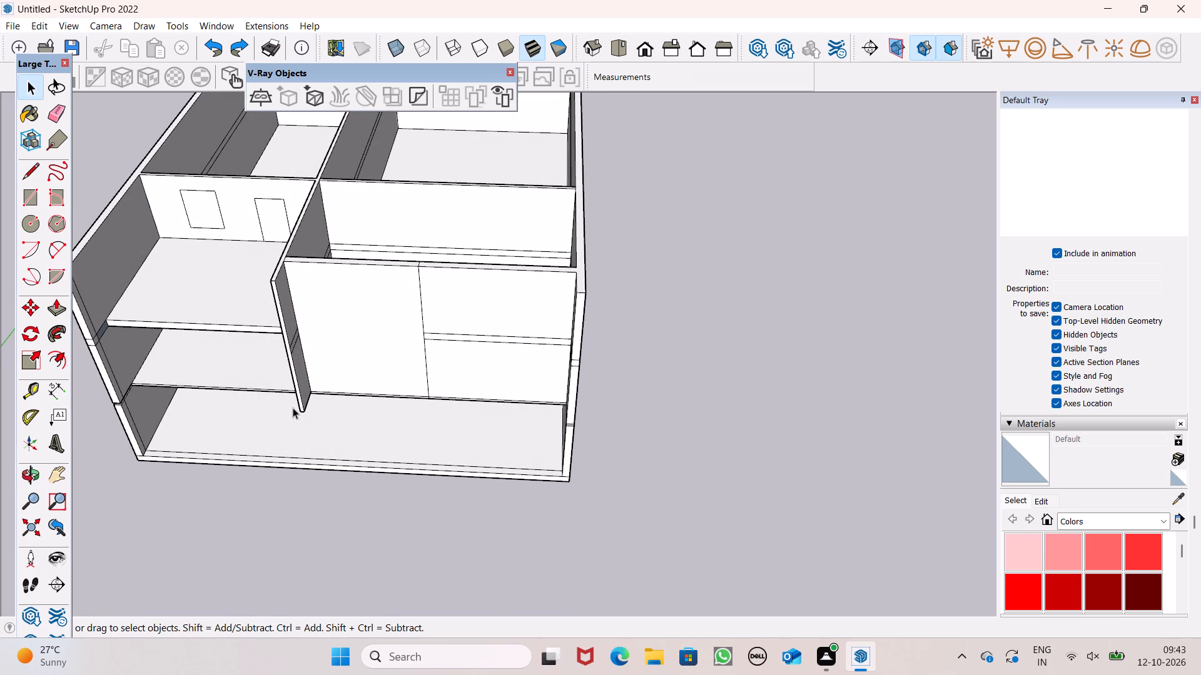
{"action": "scroll", "coordinate": [271, 388], "scroll_direction": "up", "scroll_amount": 1}
{"action": "left_click", "coordinate": [51, 312]}
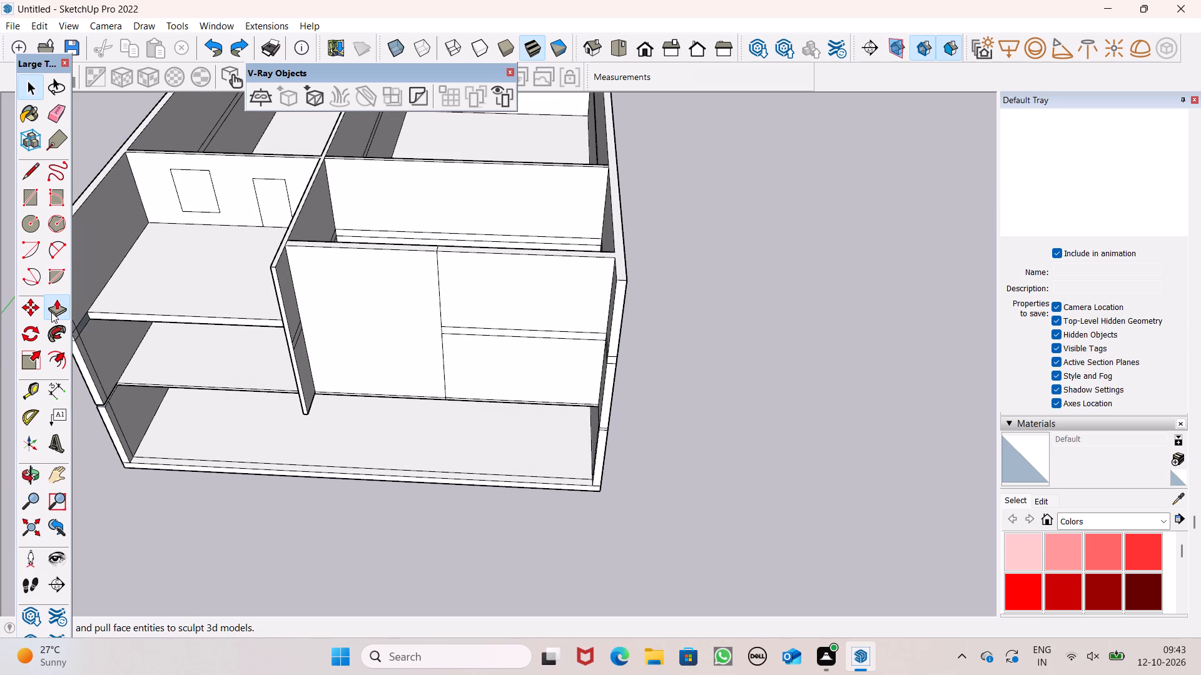
{"action": "scroll", "coordinate": [262, 366], "scroll_direction": "up", "scroll_amount": 4}
{"action": "left_click_drag", "start_coordinate": [312, 391], "coordinate": [350, 354]}
Erase the short seam on the wall tops where the dividing wall meets the front wall, undoing a stroke that removes neighbouring edges.
{"action": "scroll", "coordinate": [384, 456], "scroll_direction": "down", "scroll_amount": 6}
{"action": "scroll", "coordinate": [440, 451], "scroll_direction": "down", "scroll_amount": 1}
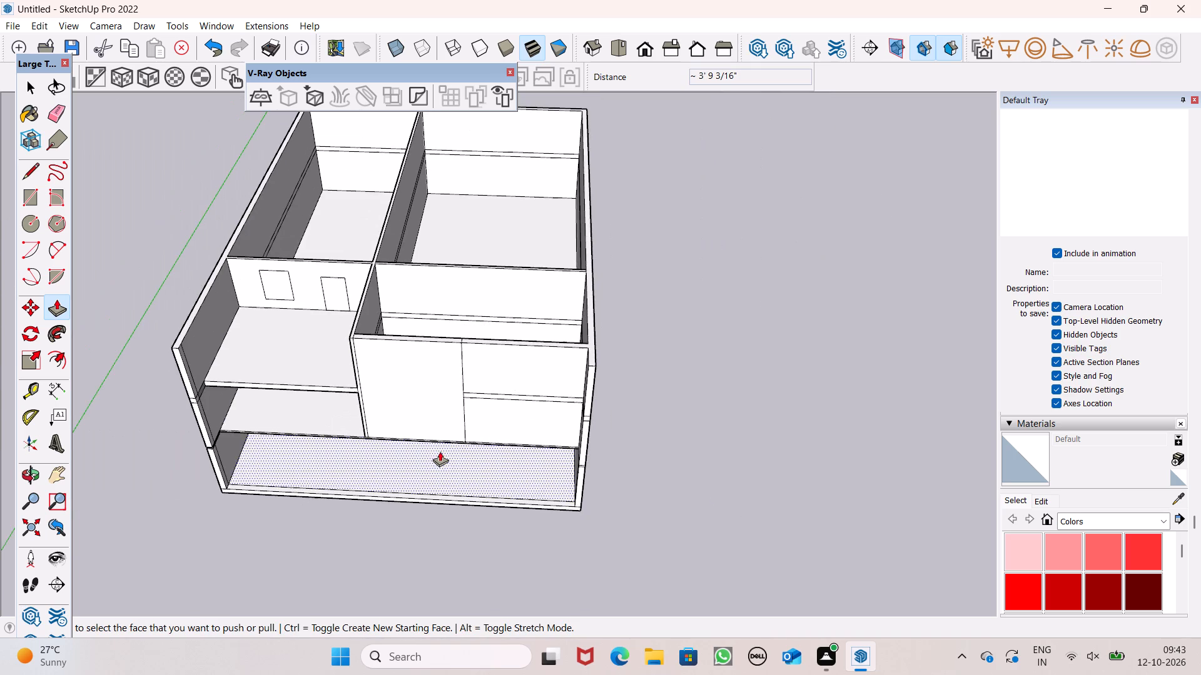
{"action": "scroll", "coordinate": [442, 457], "scroll_direction": "down", "scroll_amount": 5}
{"action": "scroll", "coordinate": [334, 291], "scroll_direction": "up", "scroll_amount": 6}
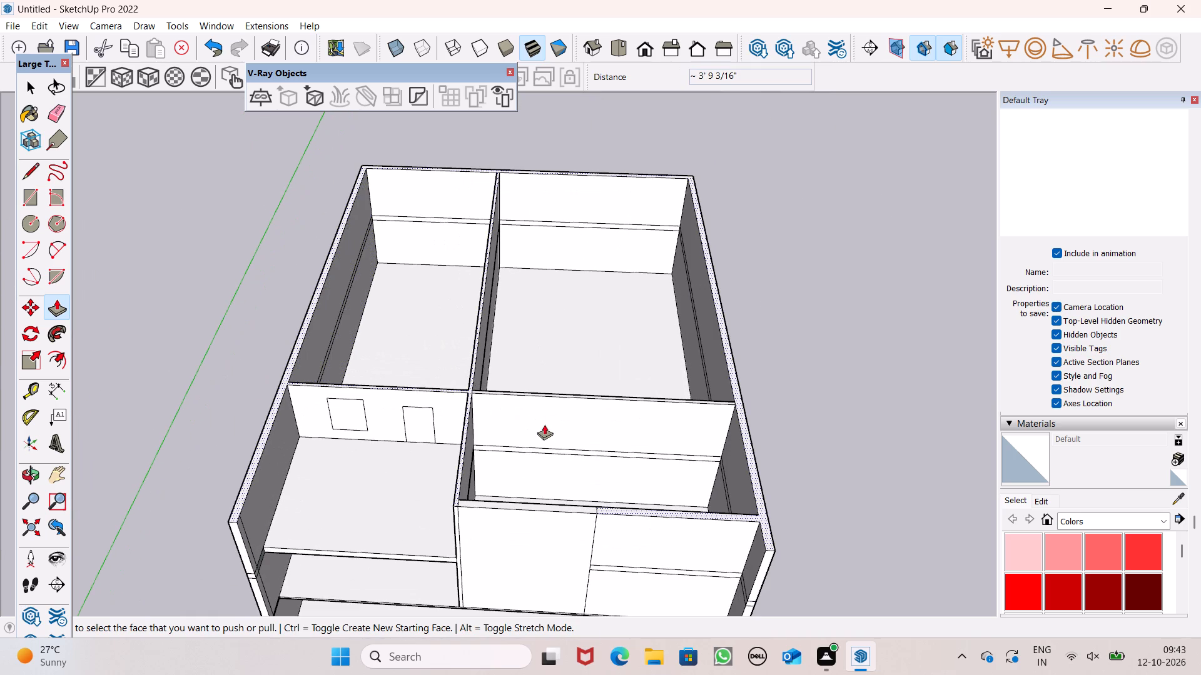
{"action": "left_click", "coordinate": [49, 111]}
{"action": "scroll", "coordinate": [482, 523], "scroll_direction": "up", "scroll_amount": 6}
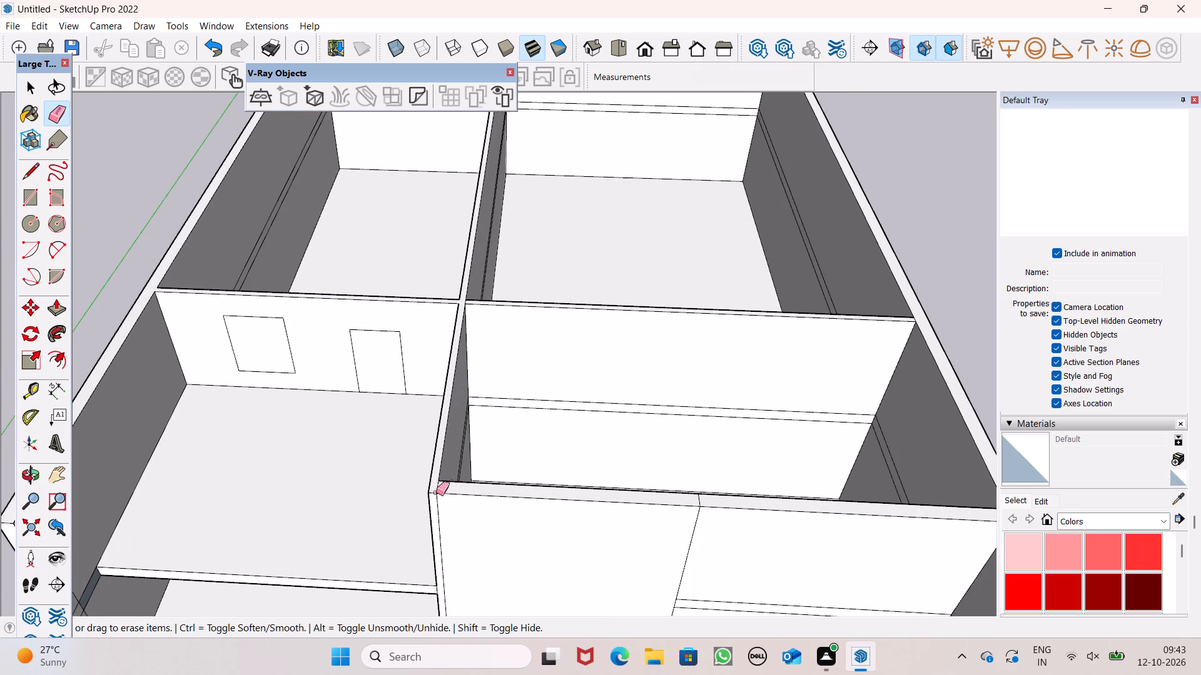
{"action": "scroll", "coordinate": [431, 492], "scroll_direction": "up", "scroll_amount": 6}
{"action": "left_click_drag", "start_coordinate": [445, 487], "coordinate": [425, 488]}
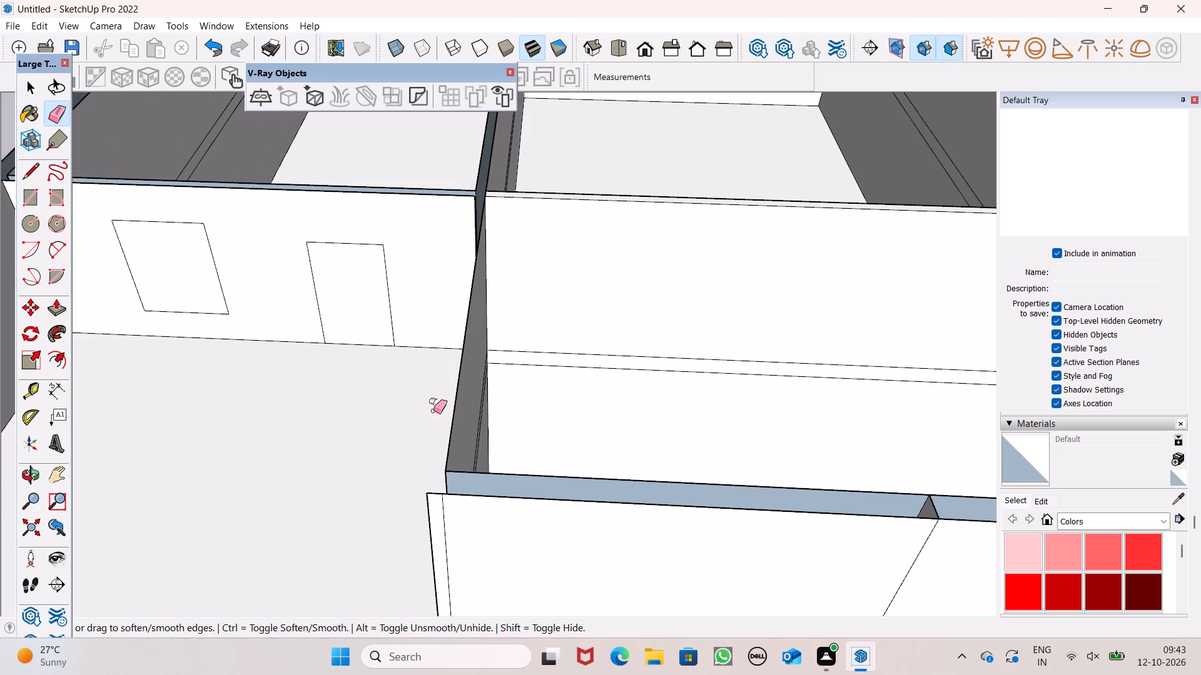
{"action": "key", "text": "ctrl+z"}
{"action": "scroll", "coordinate": [473, 481], "scroll_direction": "up", "scroll_amount": 7}
{"action": "left_click", "coordinate": [413, 489]}
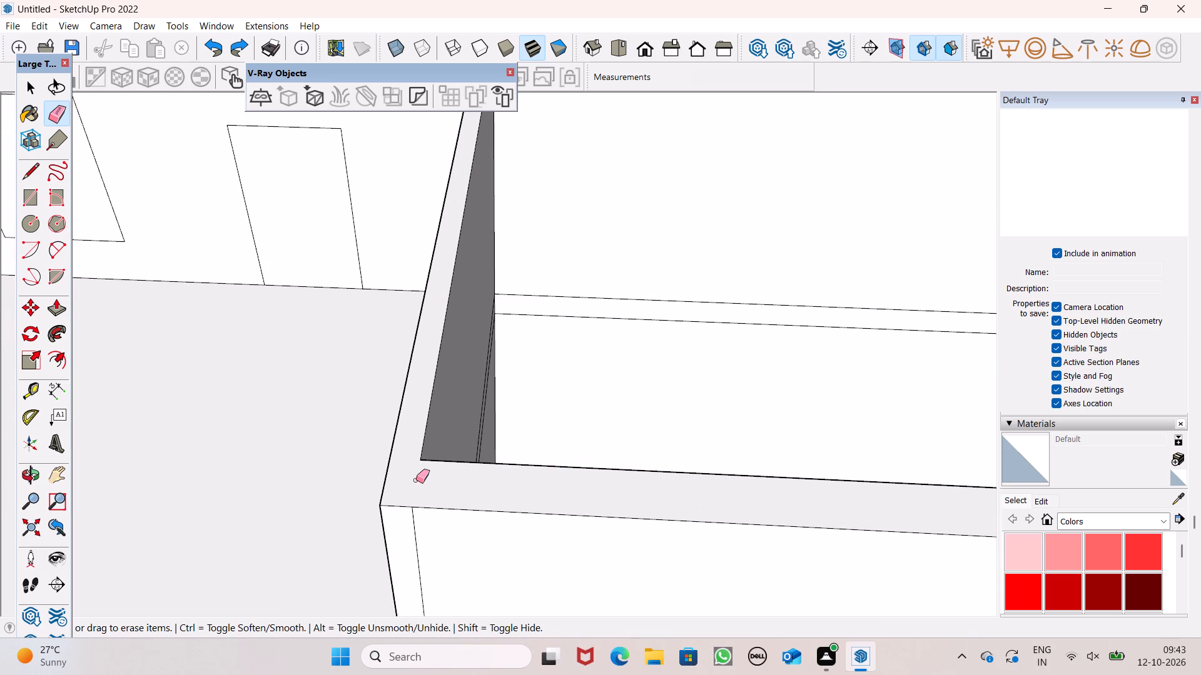
Erase the short seam on the wall tops where the dividing wall crosses the wall behind the front rooms.
{"action": "scroll", "coordinate": [447, 384], "scroll_direction": "down", "scroll_amount": 12}
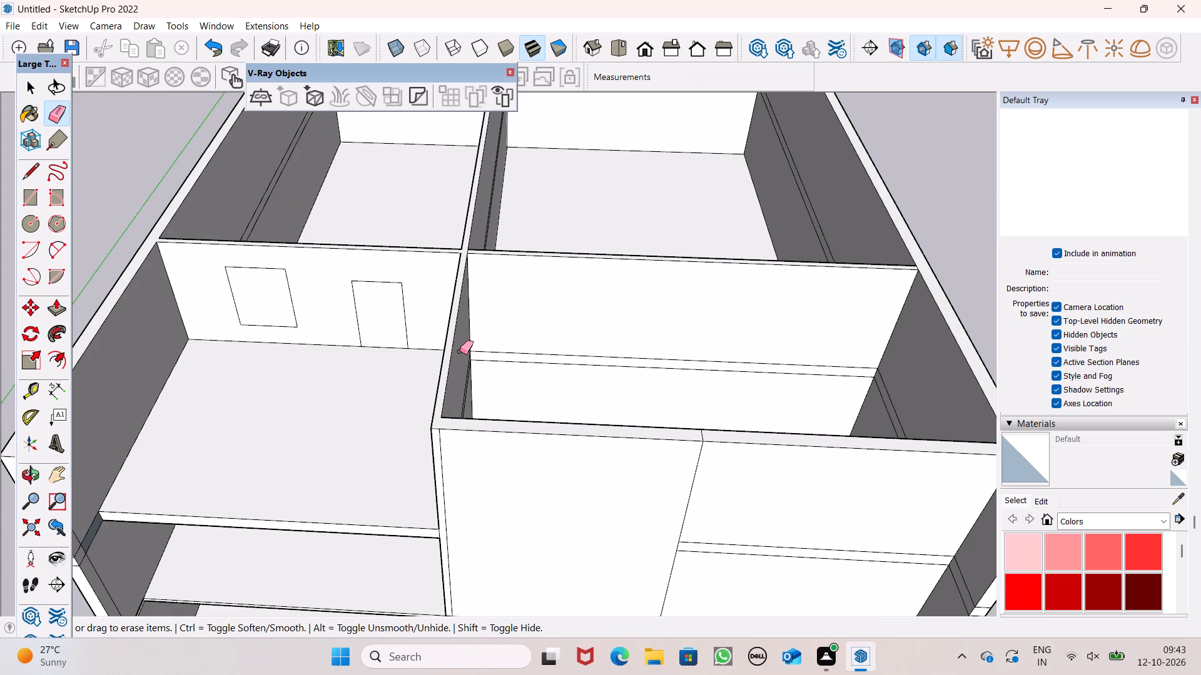
{"action": "scroll", "coordinate": [460, 351], "scroll_direction": "down", "scroll_amount": 4}
{"action": "scroll", "coordinate": [446, 282], "scroll_direction": "up", "scroll_amount": 7}
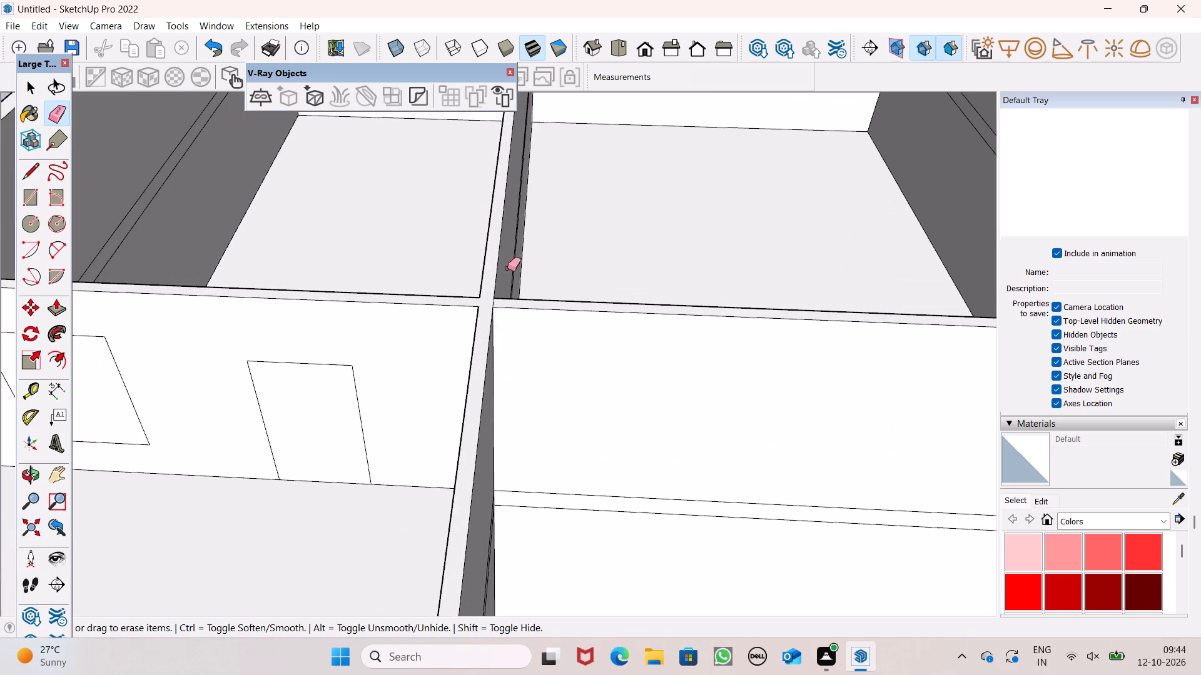
{"action": "scroll", "coordinate": [474, 326], "scroll_direction": "up", "scroll_amount": 9}
{"action": "scroll", "coordinate": [517, 277], "scroll_direction": "up", "scroll_amount": 5}
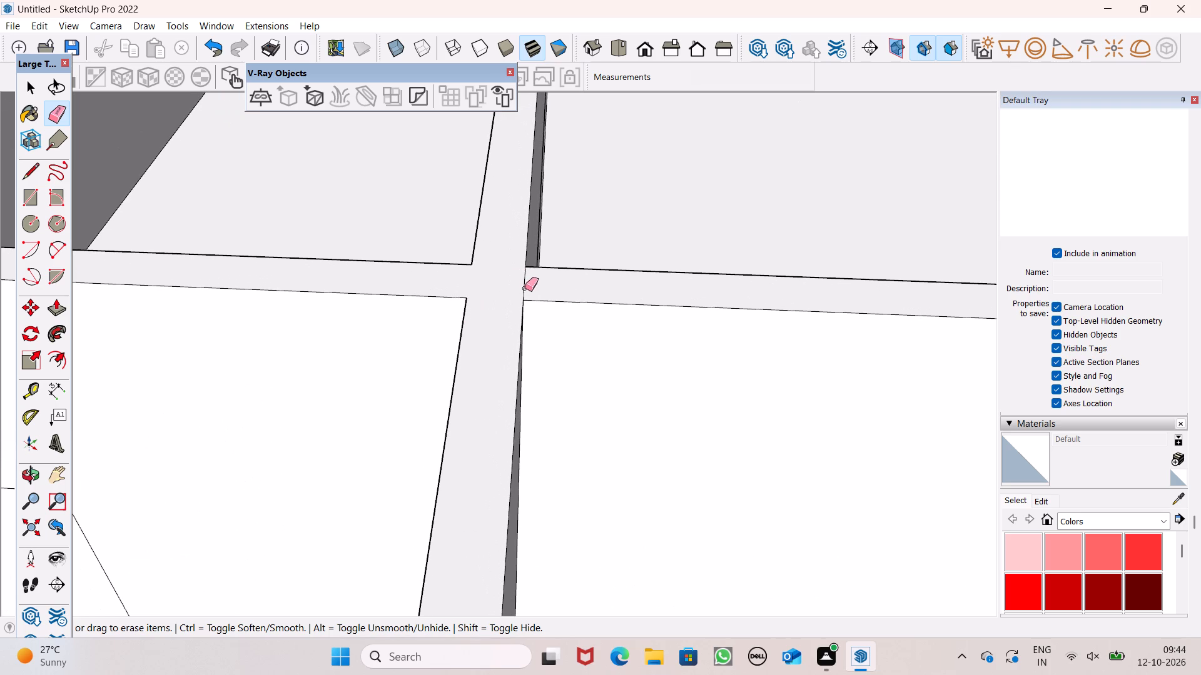
{"action": "left_click", "coordinate": [527, 291]}
{"action": "left_click_drag", "start_coordinate": [530, 289], "coordinate": [514, 287]}
{"action": "scroll", "coordinate": [454, 302], "scroll_direction": "down", "scroll_amount": 4}
{"action": "scroll", "coordinate": [330, 274], "scroll_direction": "down", "scroll_amount": 4}
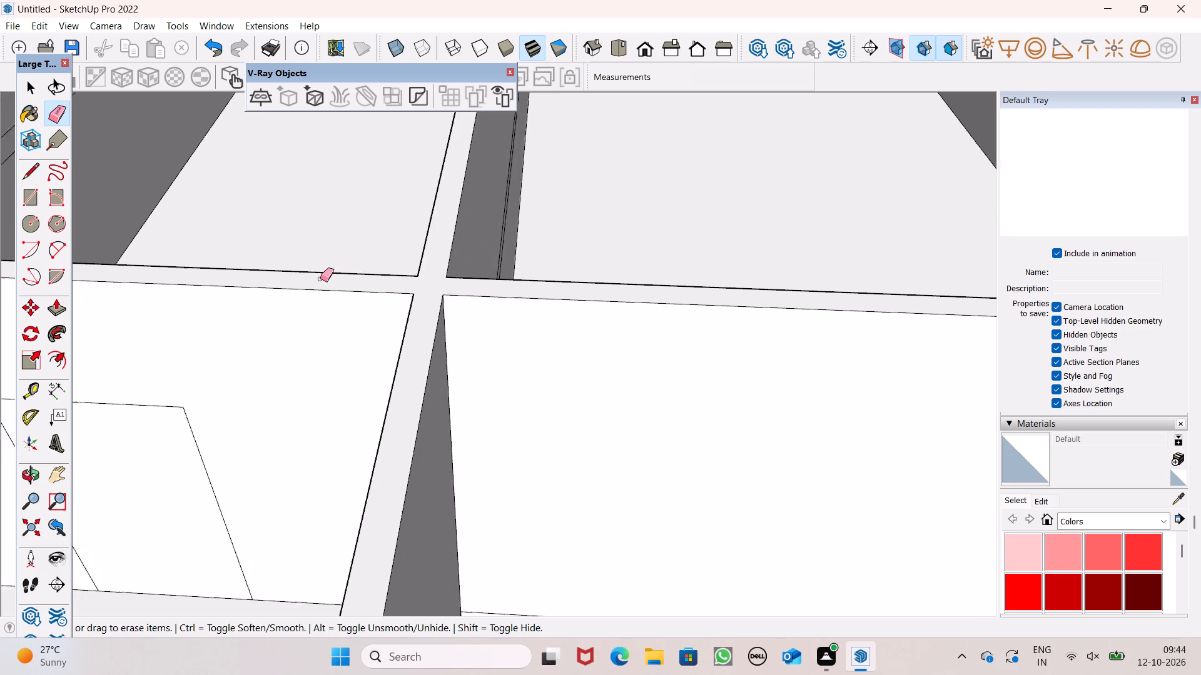
Erase the short seam on the wall tops where the cross wall meets the outer side wall.
{"action": "scroll", "coordinate": [320, 279], "scroll_direction": "down", "scroll_amount": 16}
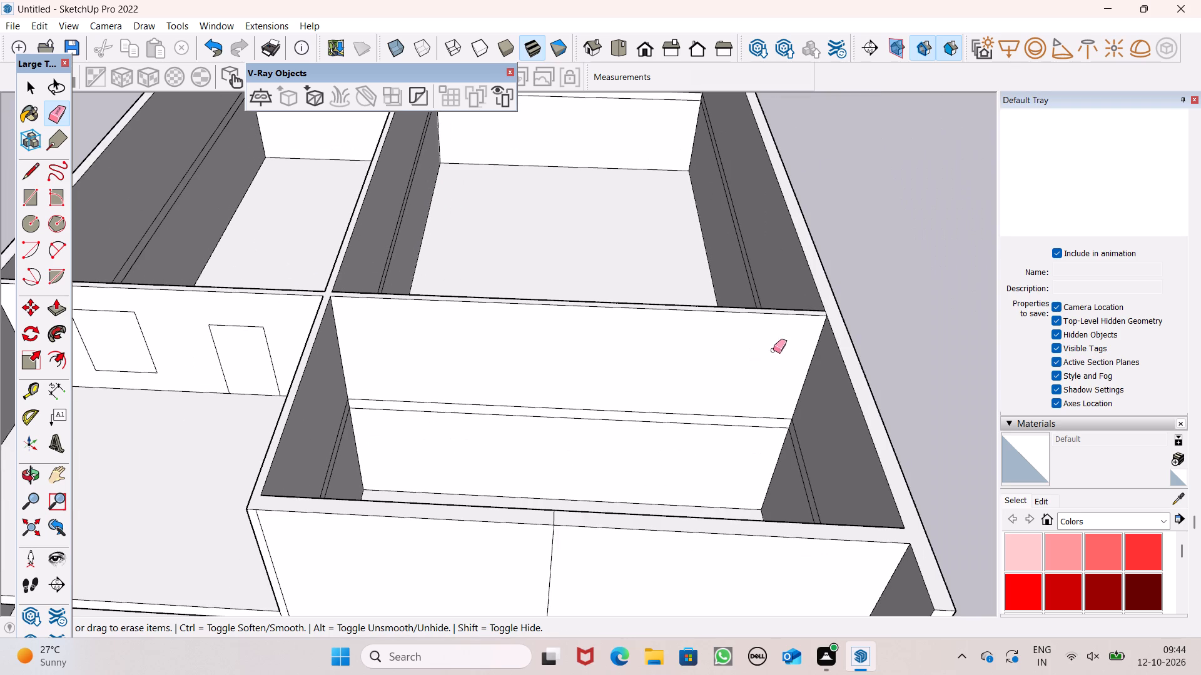
{"action": "scroll", "coordinate": [779, 307], "scroll_direction": "up", "scroll_amount": 14}
{"action": "left_click_drag", "start_coordinate": [776, 319], "coordinate": [783, 316]}
{"action": "key", "text": "space"}
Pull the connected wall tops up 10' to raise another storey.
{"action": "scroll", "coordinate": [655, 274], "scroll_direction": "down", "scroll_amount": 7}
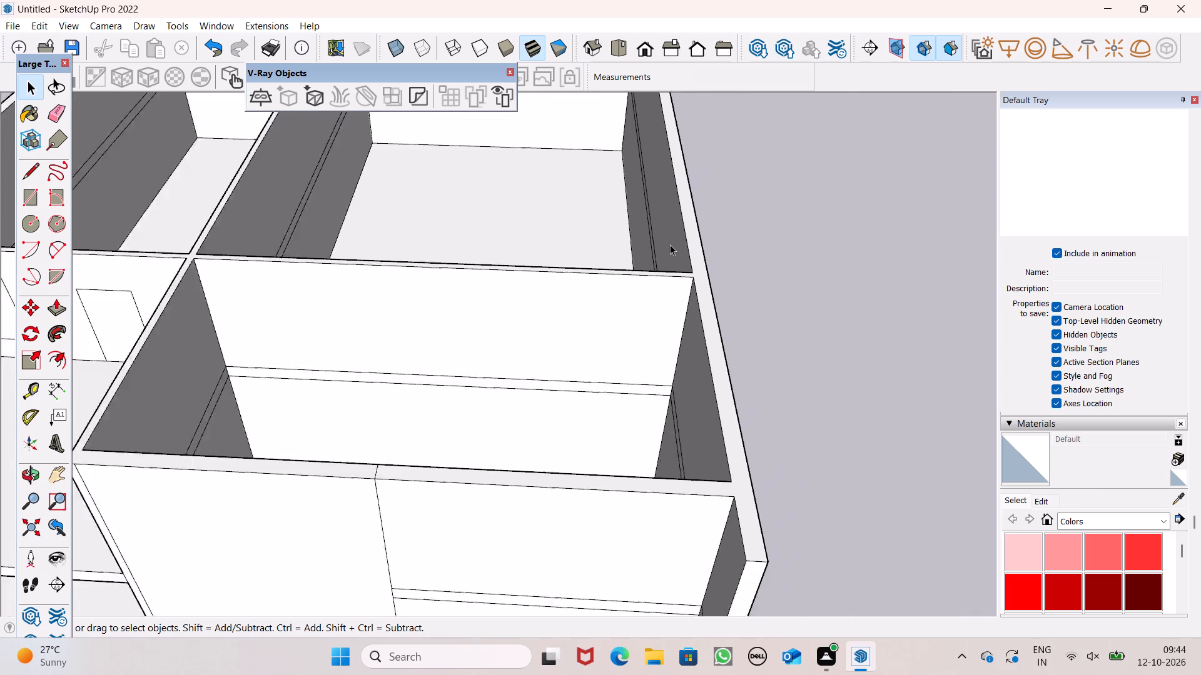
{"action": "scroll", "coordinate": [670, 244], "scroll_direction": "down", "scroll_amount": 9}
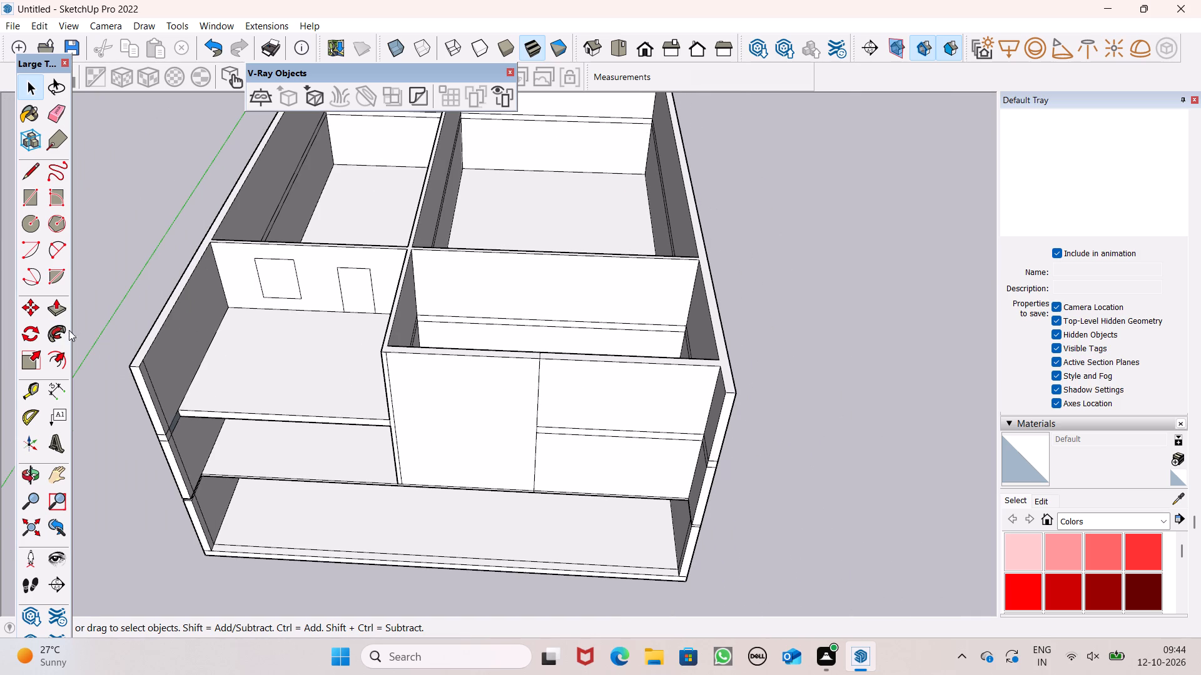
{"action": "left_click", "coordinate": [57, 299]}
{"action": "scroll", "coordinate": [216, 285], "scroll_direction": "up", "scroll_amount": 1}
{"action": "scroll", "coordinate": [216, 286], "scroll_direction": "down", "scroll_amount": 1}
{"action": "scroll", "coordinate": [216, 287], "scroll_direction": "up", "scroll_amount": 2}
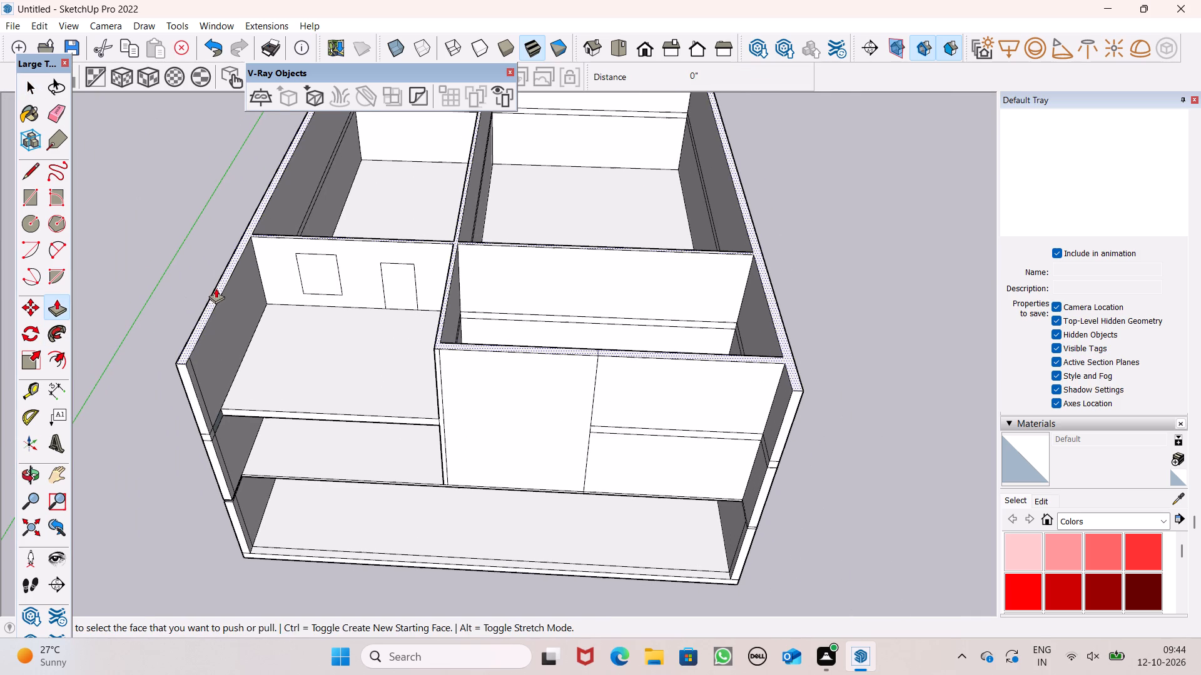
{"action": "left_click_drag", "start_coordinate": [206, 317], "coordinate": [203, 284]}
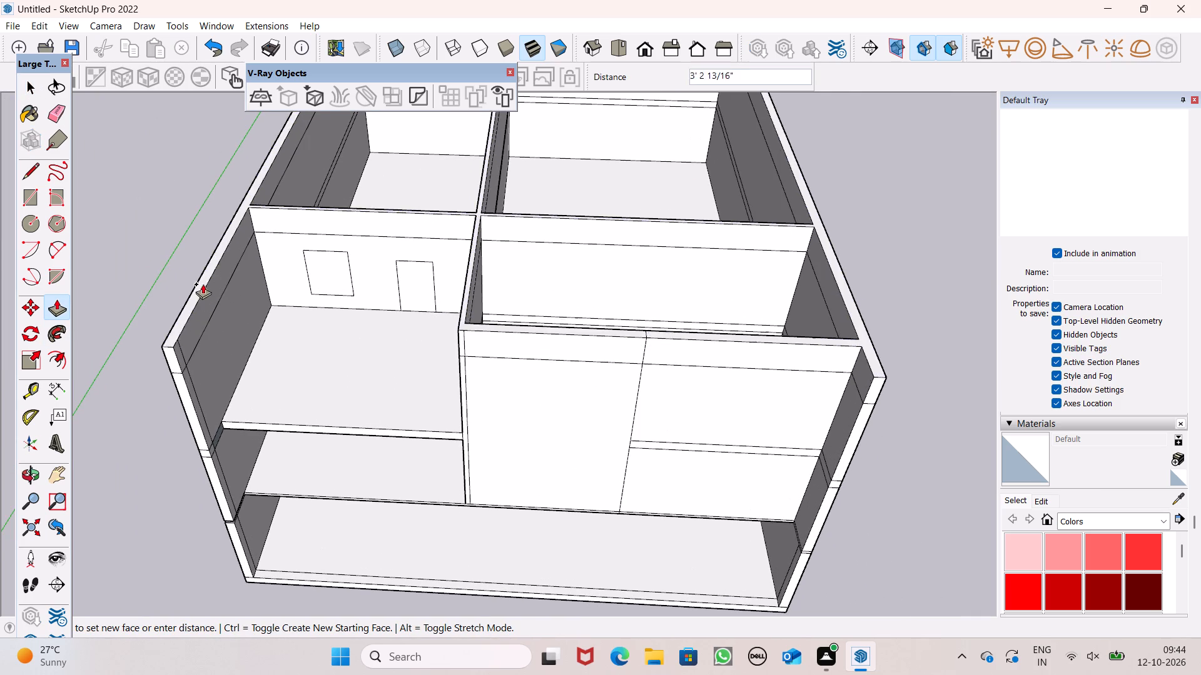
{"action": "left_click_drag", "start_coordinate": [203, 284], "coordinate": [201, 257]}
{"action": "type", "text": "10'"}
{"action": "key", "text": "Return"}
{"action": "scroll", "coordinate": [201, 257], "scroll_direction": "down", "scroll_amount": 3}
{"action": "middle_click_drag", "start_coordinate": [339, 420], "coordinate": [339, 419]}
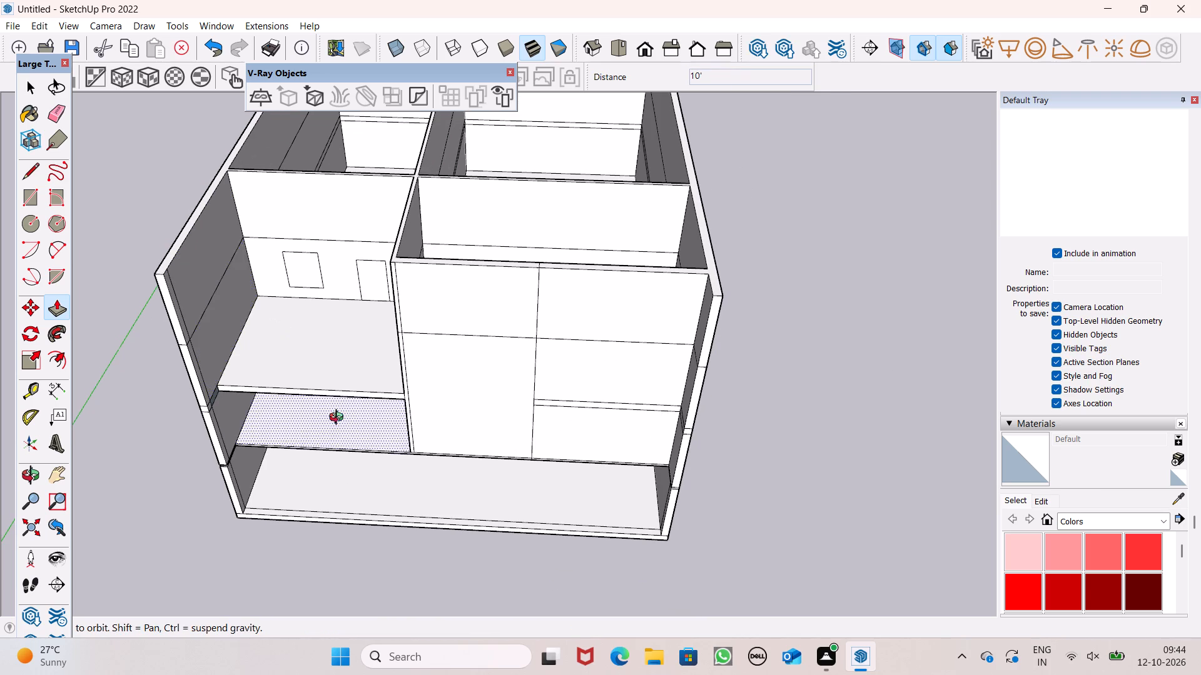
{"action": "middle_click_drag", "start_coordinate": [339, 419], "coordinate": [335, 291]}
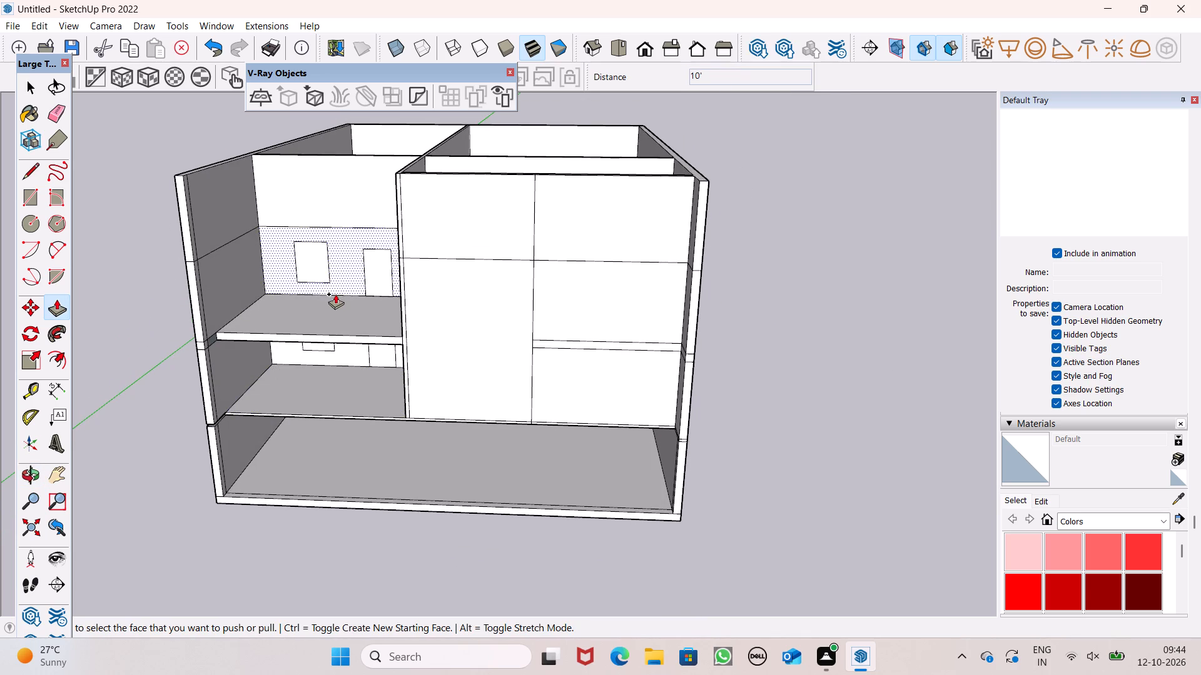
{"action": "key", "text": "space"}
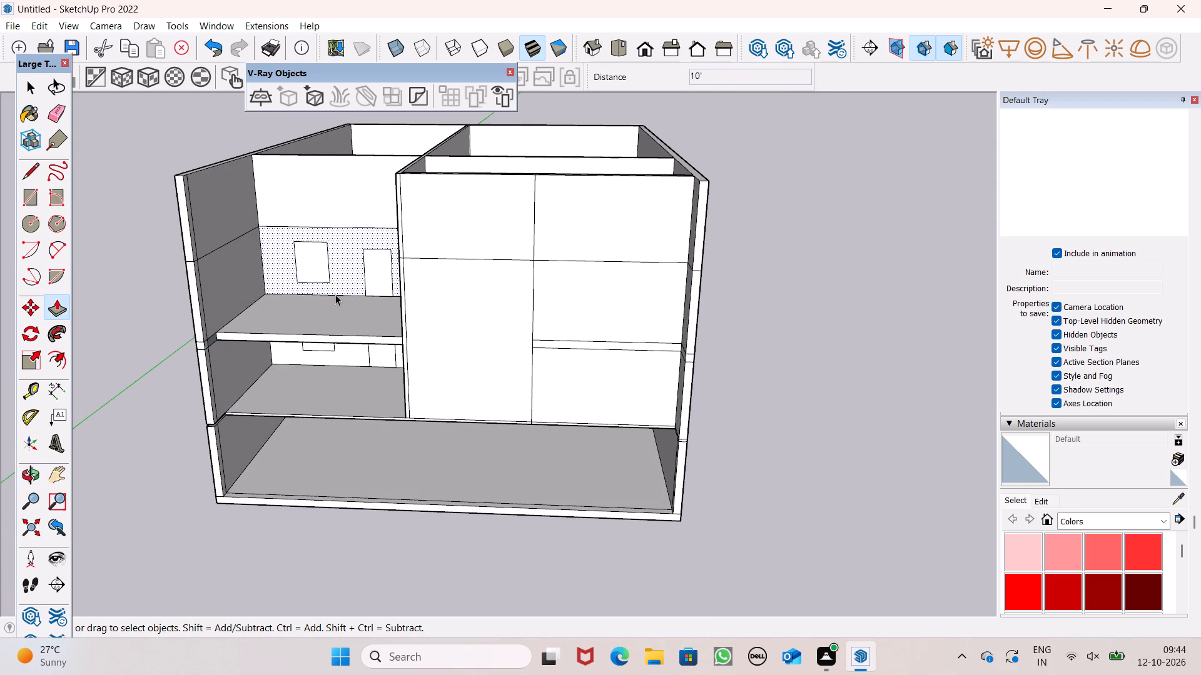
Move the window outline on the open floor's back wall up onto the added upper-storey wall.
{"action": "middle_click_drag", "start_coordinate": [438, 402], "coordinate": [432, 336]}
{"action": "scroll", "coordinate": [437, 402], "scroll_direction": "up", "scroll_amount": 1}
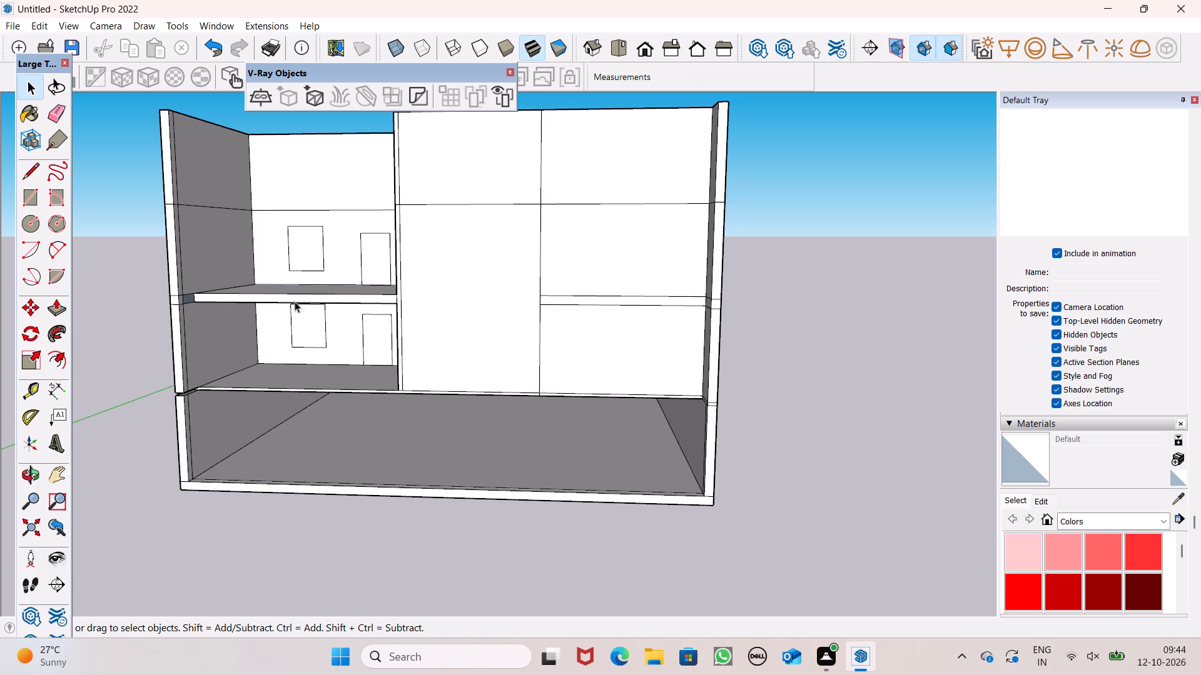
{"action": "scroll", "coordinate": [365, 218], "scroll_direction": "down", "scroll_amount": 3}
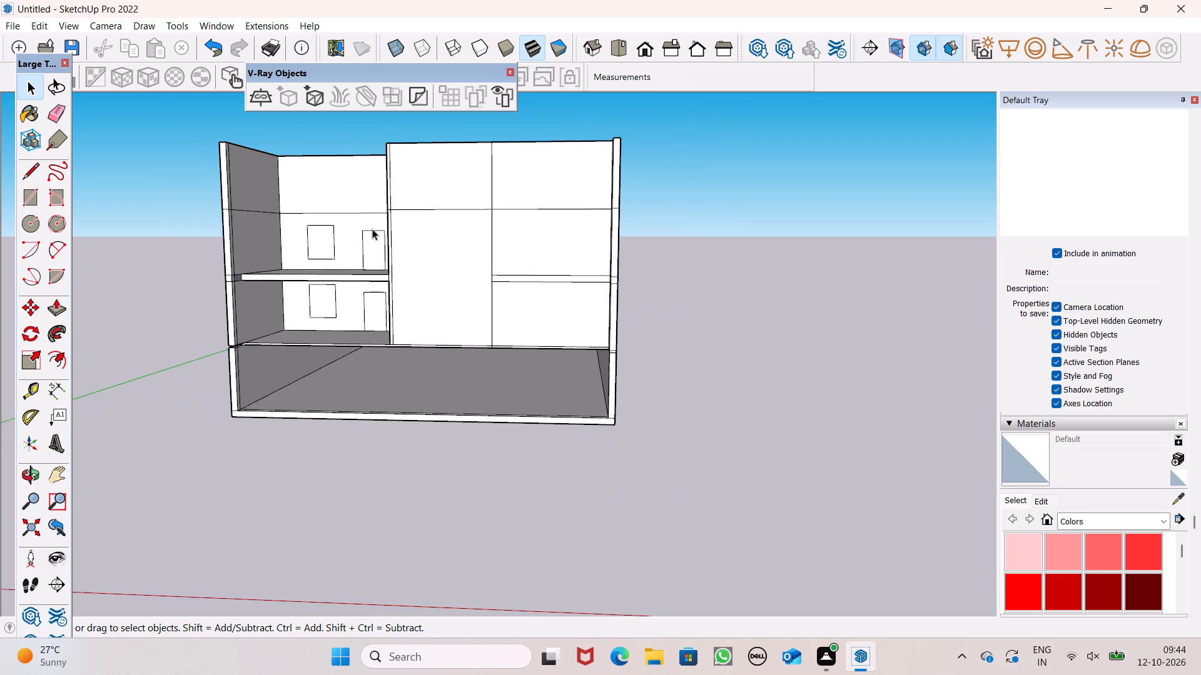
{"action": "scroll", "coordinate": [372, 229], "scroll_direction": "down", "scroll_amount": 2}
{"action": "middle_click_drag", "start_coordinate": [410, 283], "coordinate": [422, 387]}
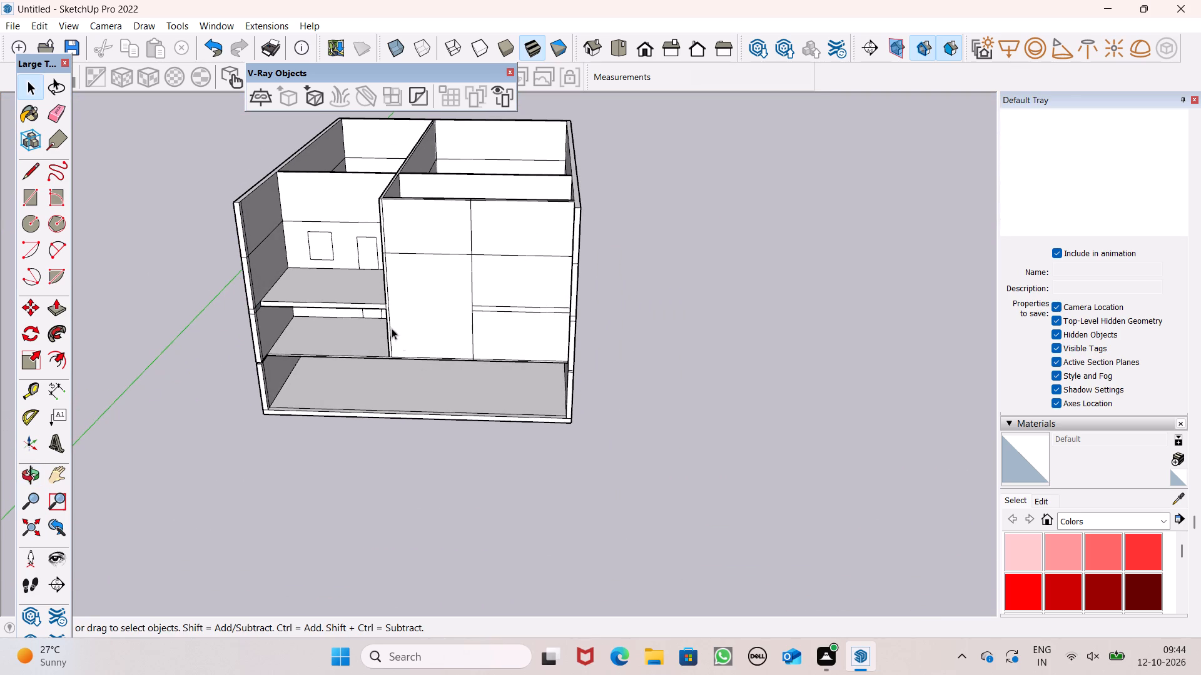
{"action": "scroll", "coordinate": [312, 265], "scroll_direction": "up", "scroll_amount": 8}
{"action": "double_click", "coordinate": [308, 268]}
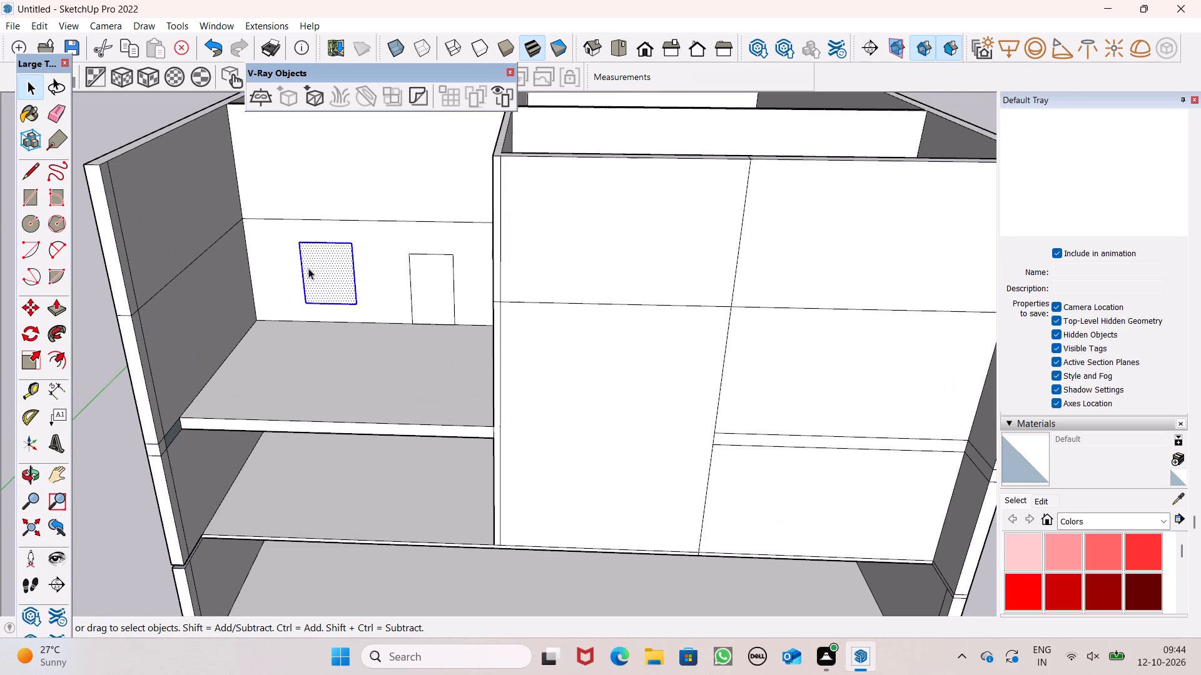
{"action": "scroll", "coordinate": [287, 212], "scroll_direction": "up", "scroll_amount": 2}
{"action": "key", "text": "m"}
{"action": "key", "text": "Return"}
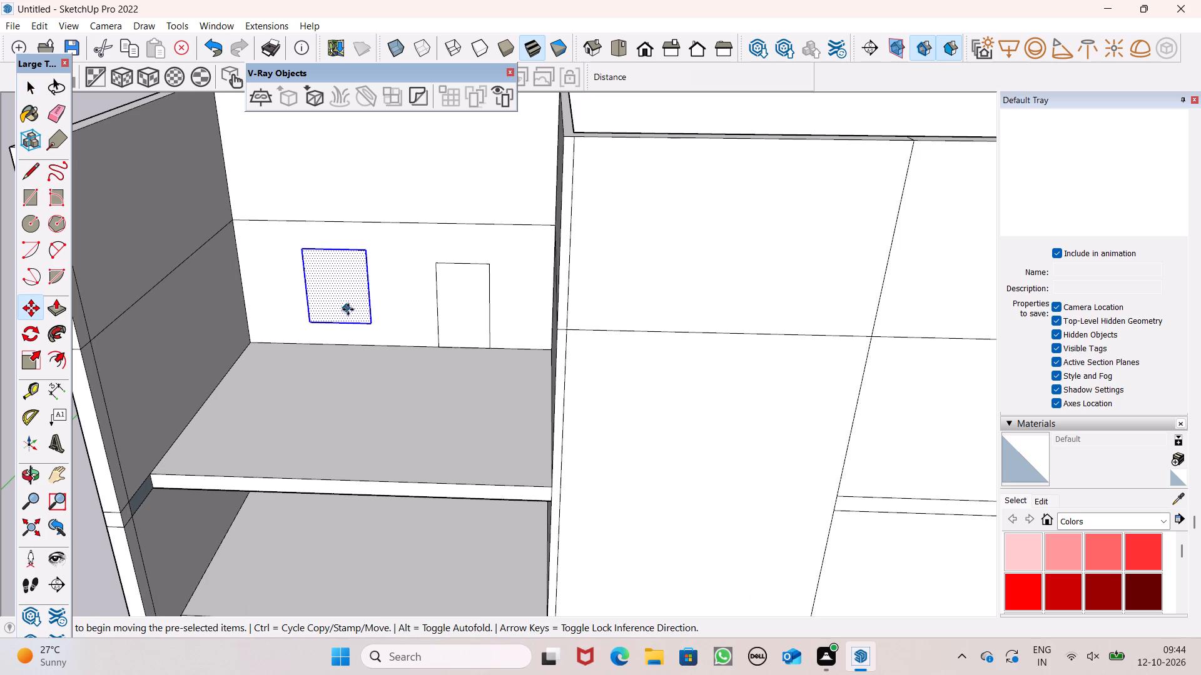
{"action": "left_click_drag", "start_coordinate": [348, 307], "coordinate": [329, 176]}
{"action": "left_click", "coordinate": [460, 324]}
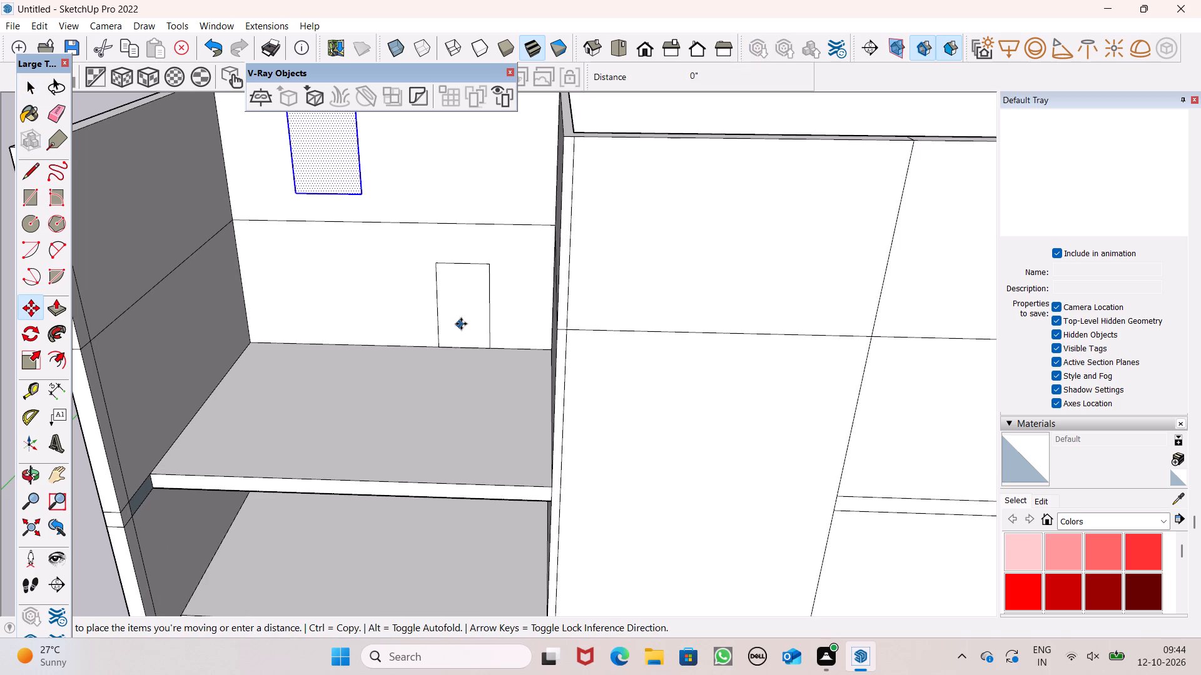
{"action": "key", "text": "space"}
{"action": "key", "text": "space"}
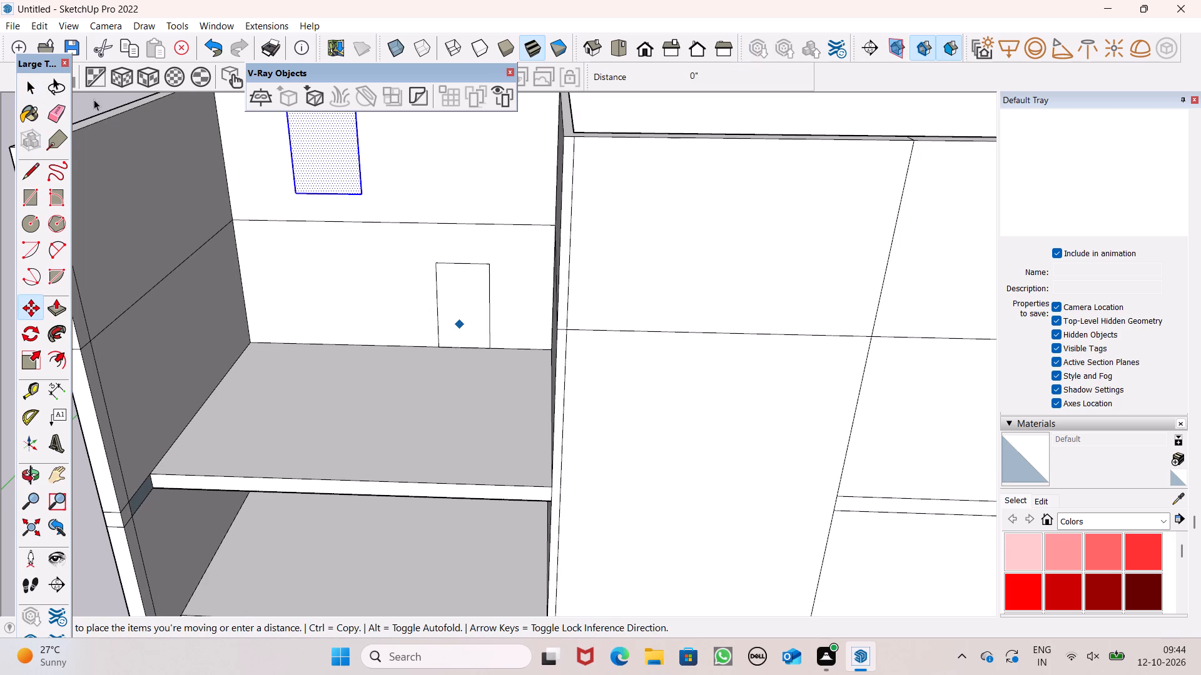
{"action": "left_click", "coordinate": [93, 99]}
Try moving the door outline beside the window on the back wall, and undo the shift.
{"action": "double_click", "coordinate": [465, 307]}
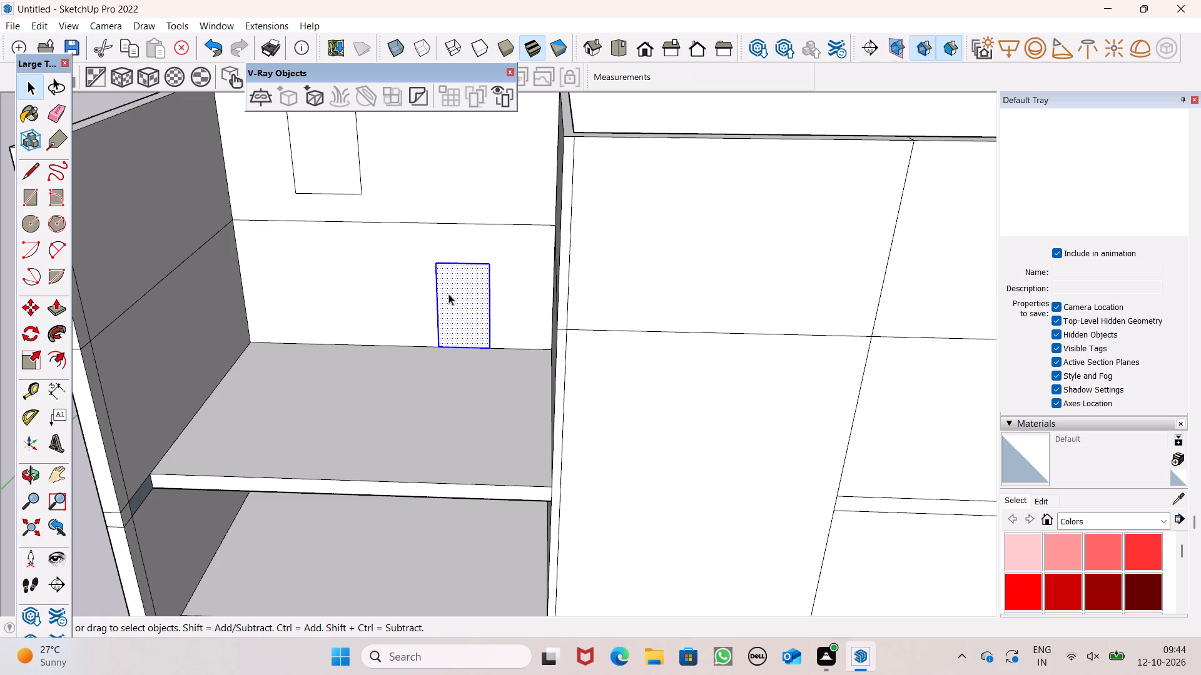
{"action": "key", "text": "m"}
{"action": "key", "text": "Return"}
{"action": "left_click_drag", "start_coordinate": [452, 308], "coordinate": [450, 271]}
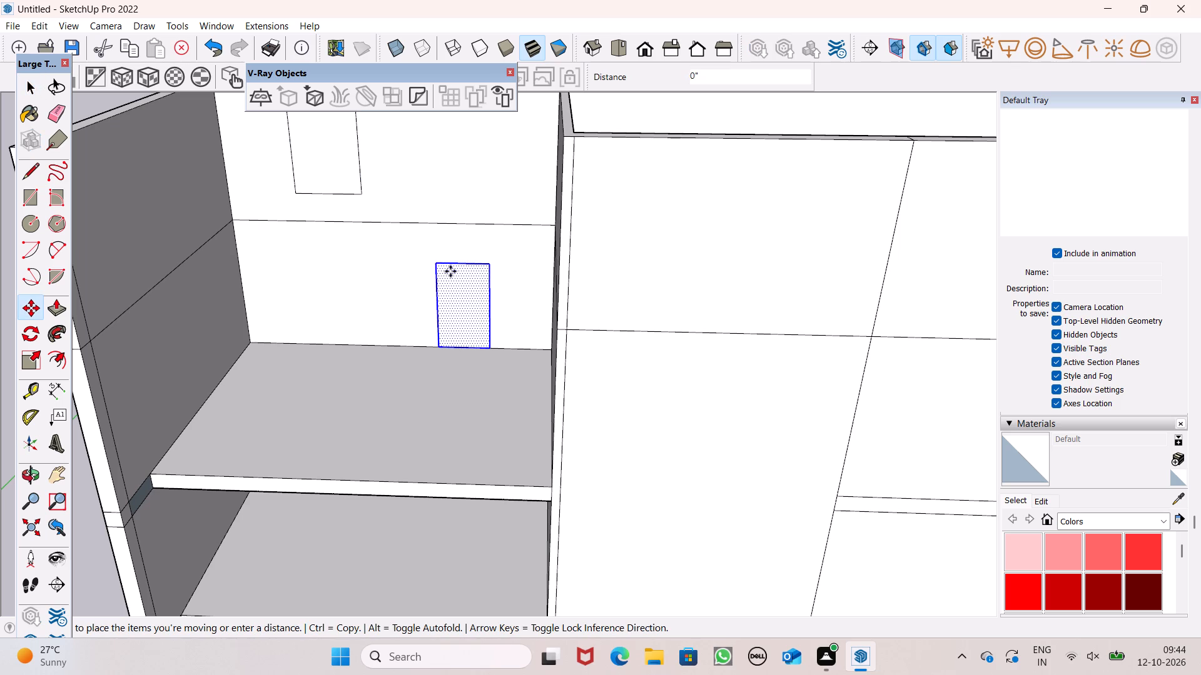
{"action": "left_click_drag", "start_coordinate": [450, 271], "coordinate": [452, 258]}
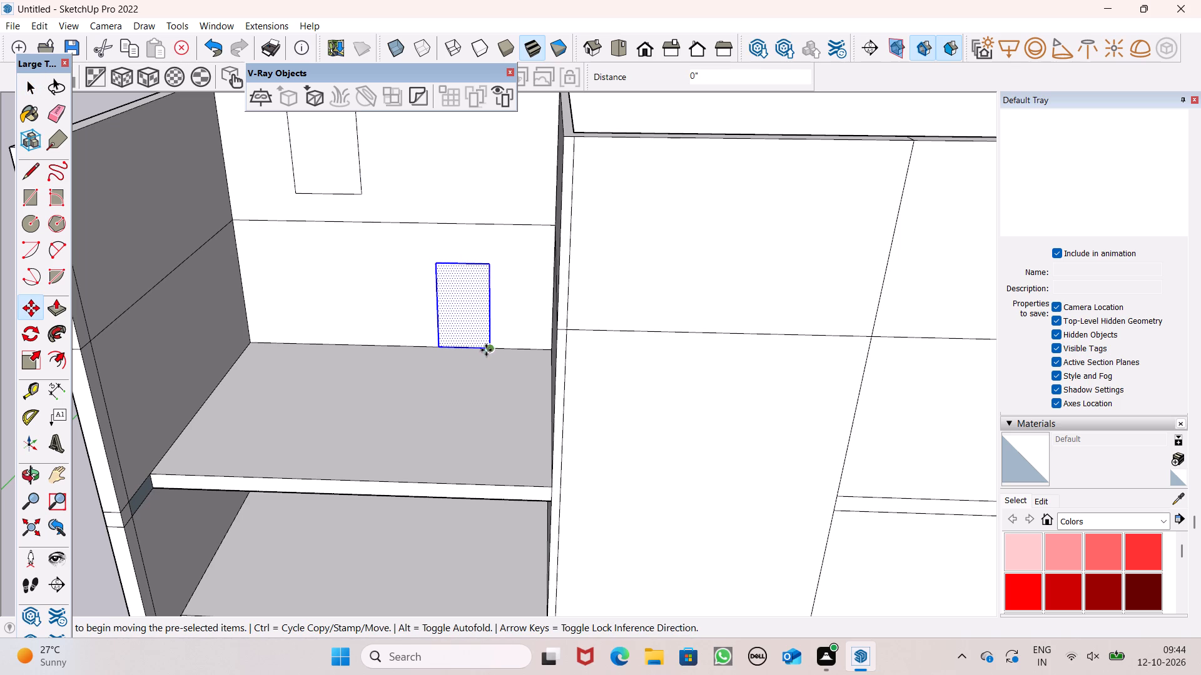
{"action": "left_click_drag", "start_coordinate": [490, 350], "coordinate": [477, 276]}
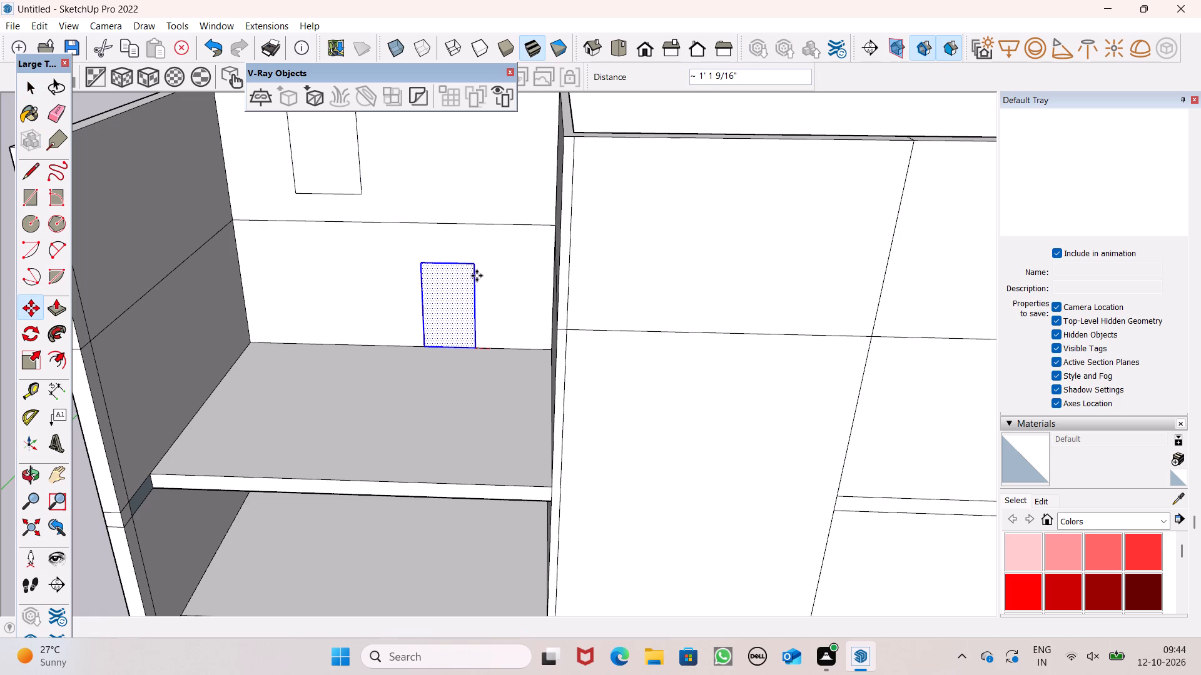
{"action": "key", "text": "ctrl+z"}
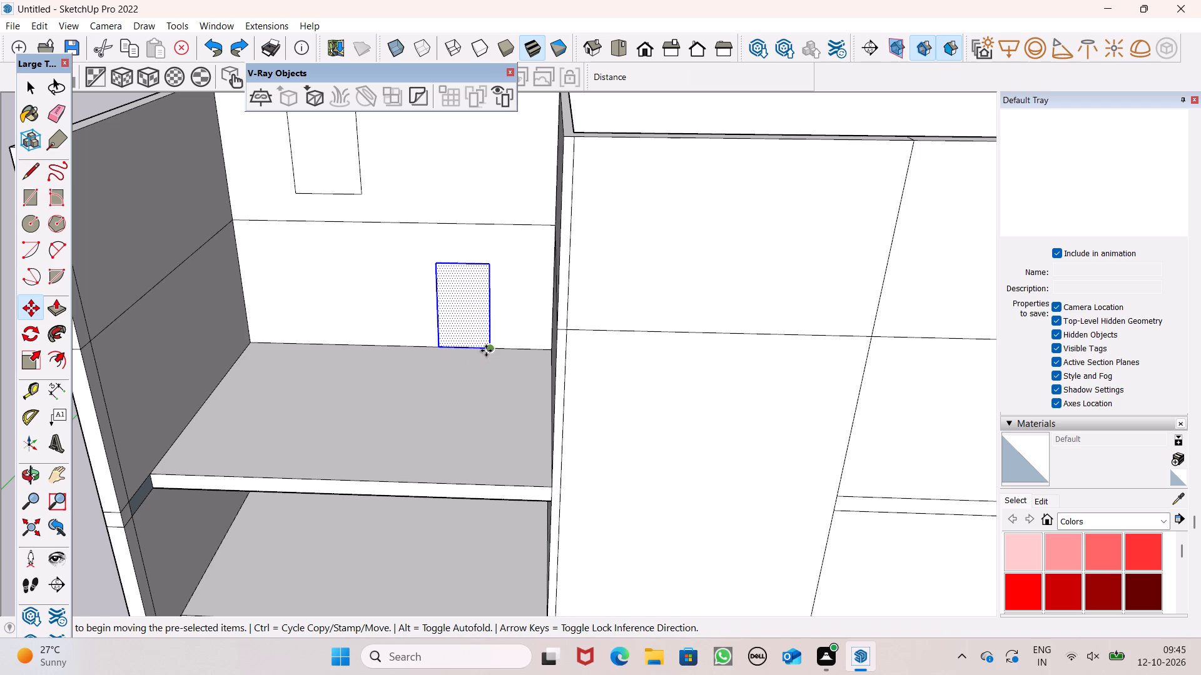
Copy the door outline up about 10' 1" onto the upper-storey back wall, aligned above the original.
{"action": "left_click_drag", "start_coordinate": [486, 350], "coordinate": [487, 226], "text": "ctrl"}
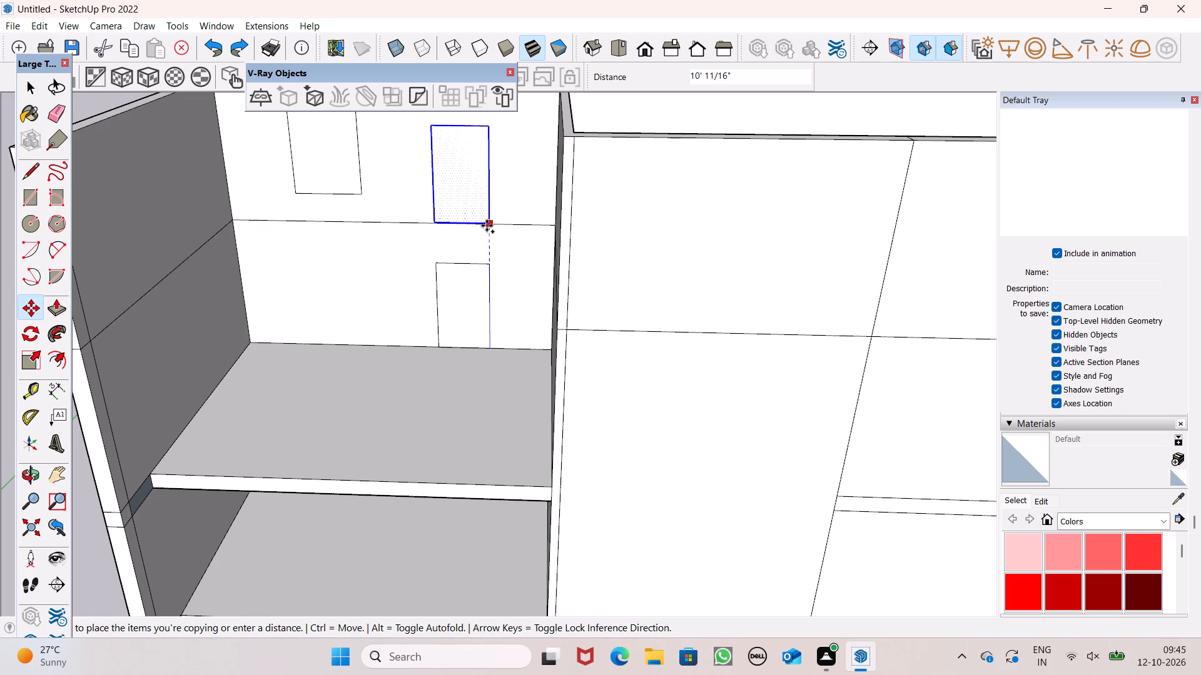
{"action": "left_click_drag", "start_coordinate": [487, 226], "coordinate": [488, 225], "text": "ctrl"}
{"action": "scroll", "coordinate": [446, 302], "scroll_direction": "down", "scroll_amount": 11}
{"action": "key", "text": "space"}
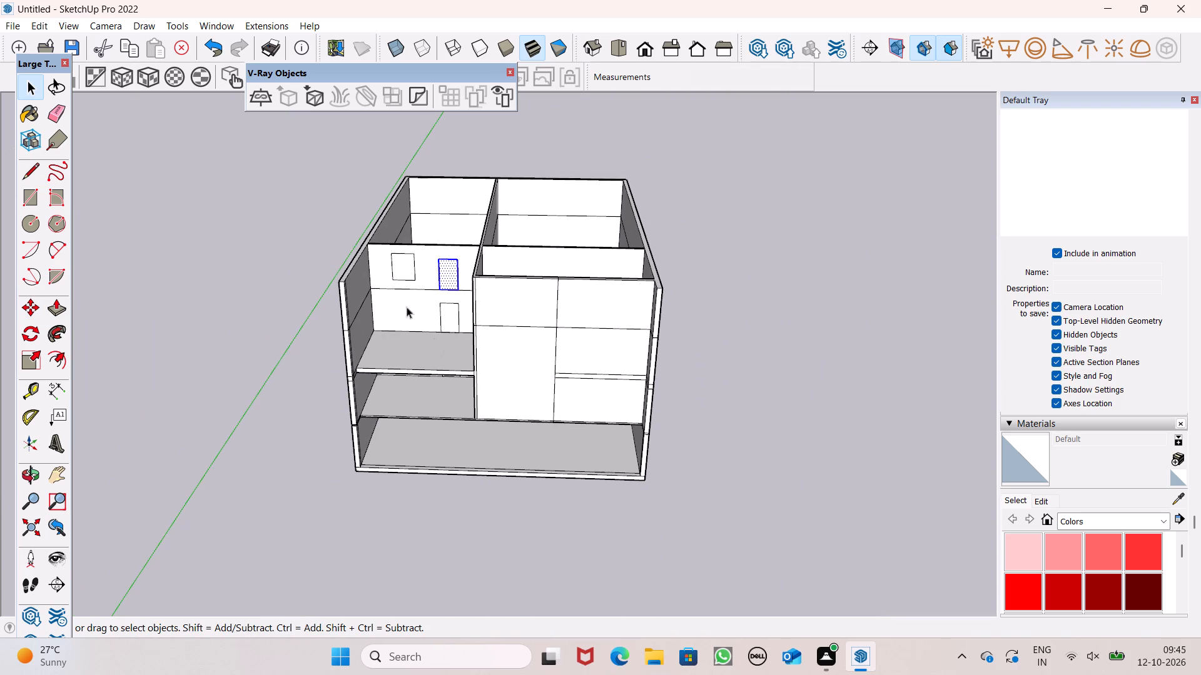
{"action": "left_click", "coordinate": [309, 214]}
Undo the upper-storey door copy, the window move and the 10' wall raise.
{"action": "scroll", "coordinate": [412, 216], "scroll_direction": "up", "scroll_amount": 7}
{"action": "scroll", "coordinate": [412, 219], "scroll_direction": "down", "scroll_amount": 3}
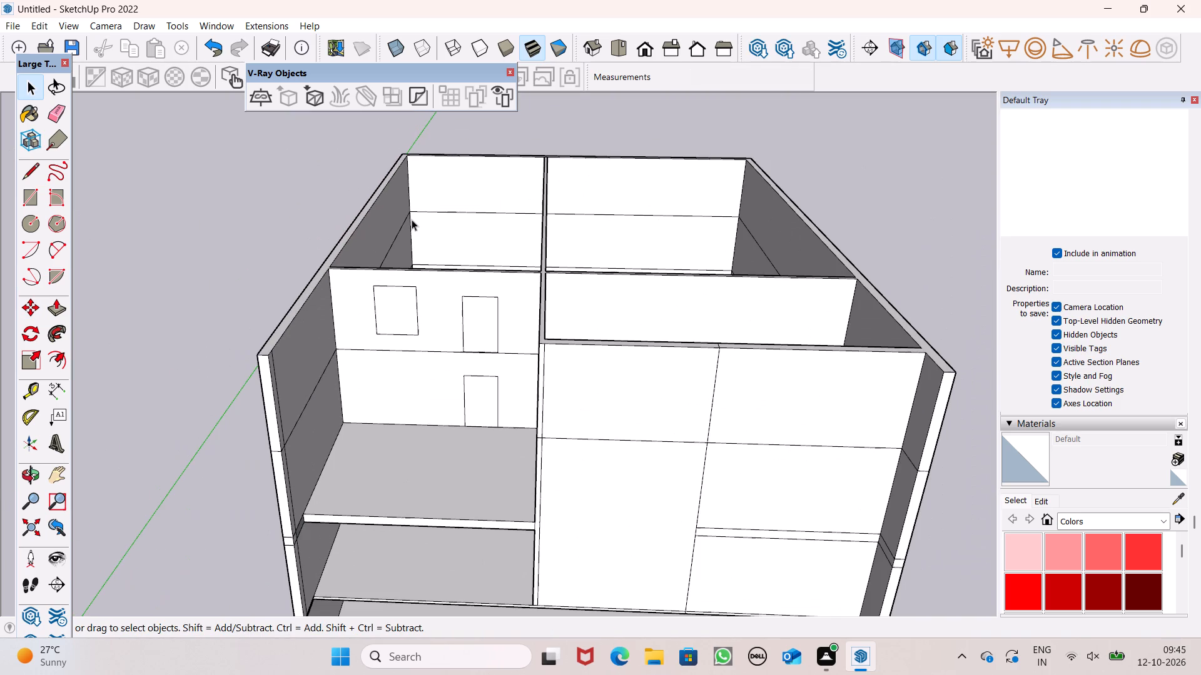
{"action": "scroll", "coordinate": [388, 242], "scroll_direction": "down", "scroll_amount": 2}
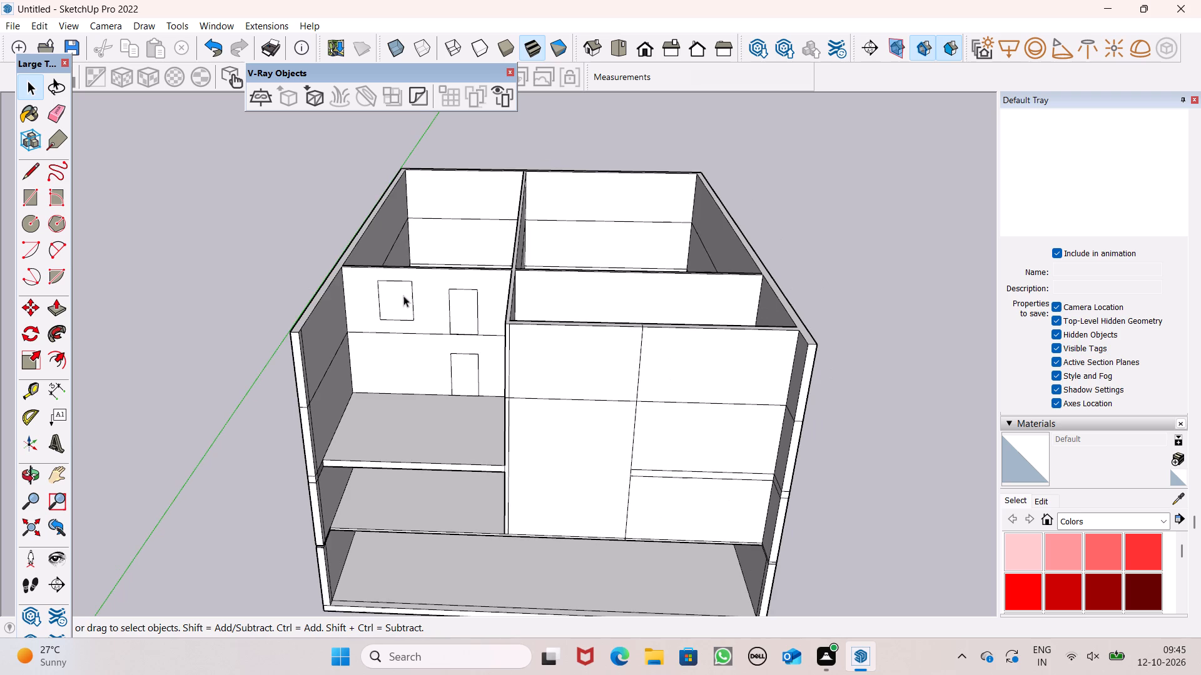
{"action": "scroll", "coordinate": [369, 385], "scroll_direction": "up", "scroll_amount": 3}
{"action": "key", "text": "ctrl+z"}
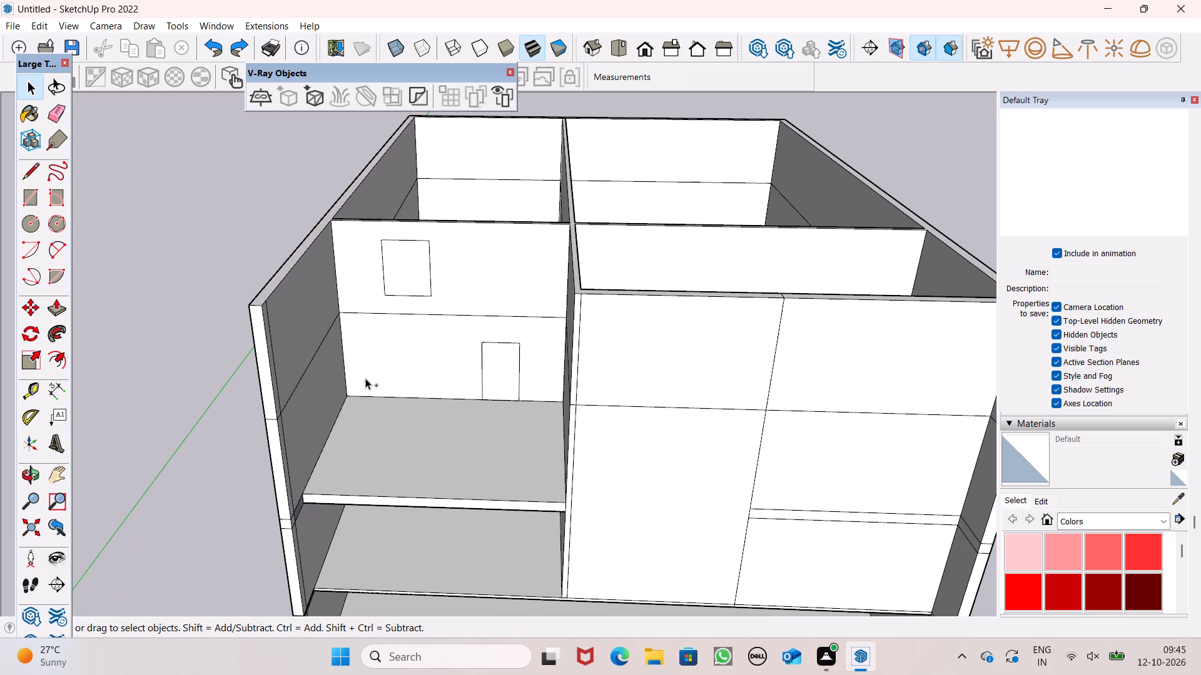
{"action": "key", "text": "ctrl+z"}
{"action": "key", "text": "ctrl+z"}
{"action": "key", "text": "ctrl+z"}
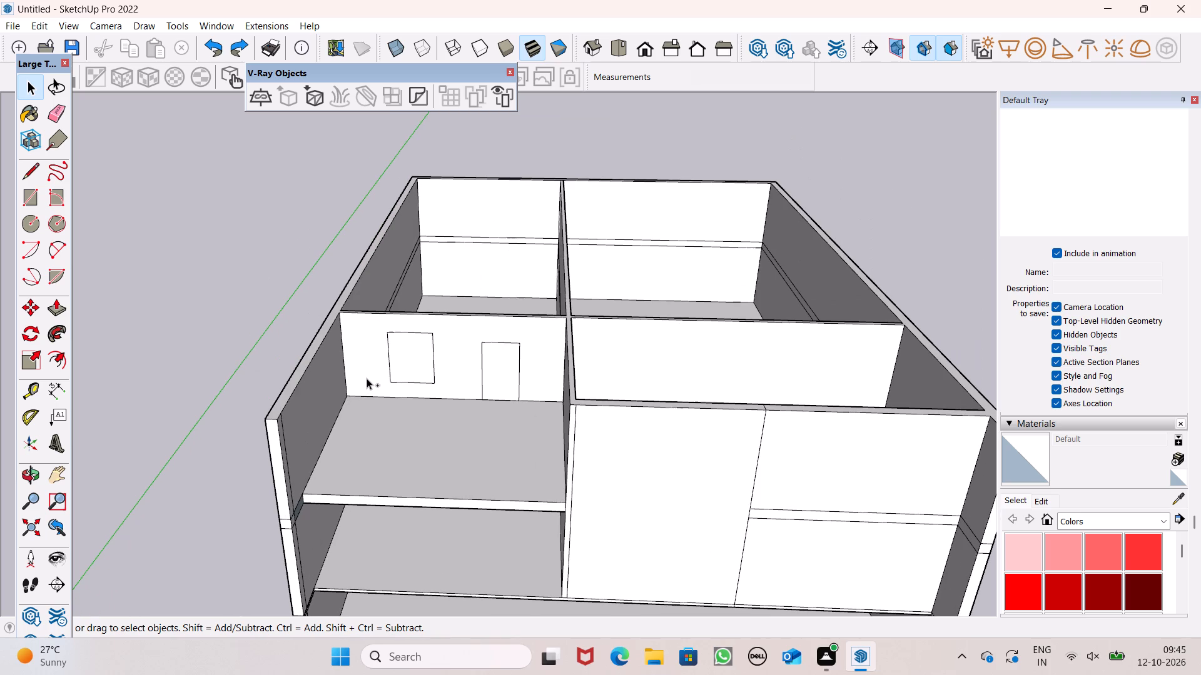
Pull the connected wall tops up 1' to form the floor band, undoing an accidental extra pull.
{"action": "left_click", "coordinate": [50, 317]}
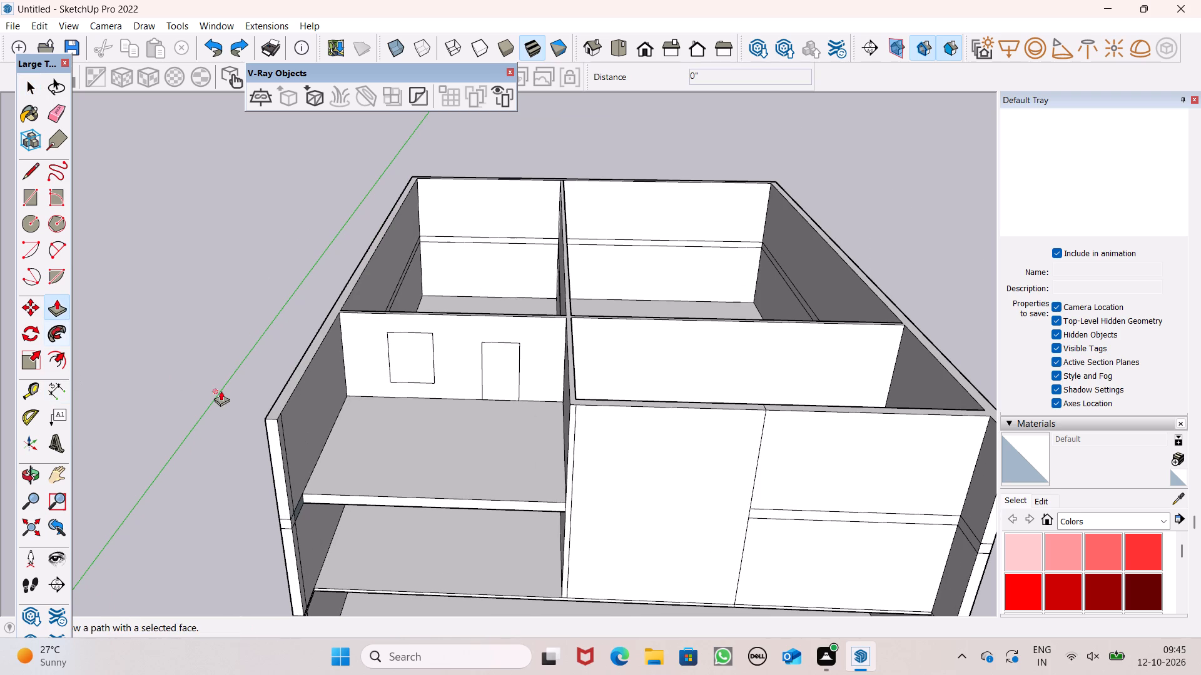
{"action": "scroll", "coordinate": [221, 391], "scroll_direction": "up", "scroll_amount": 3}
{"action": "left_click_drag", "start_coordinate": [304, 407], "coordinate": [306, 369]}
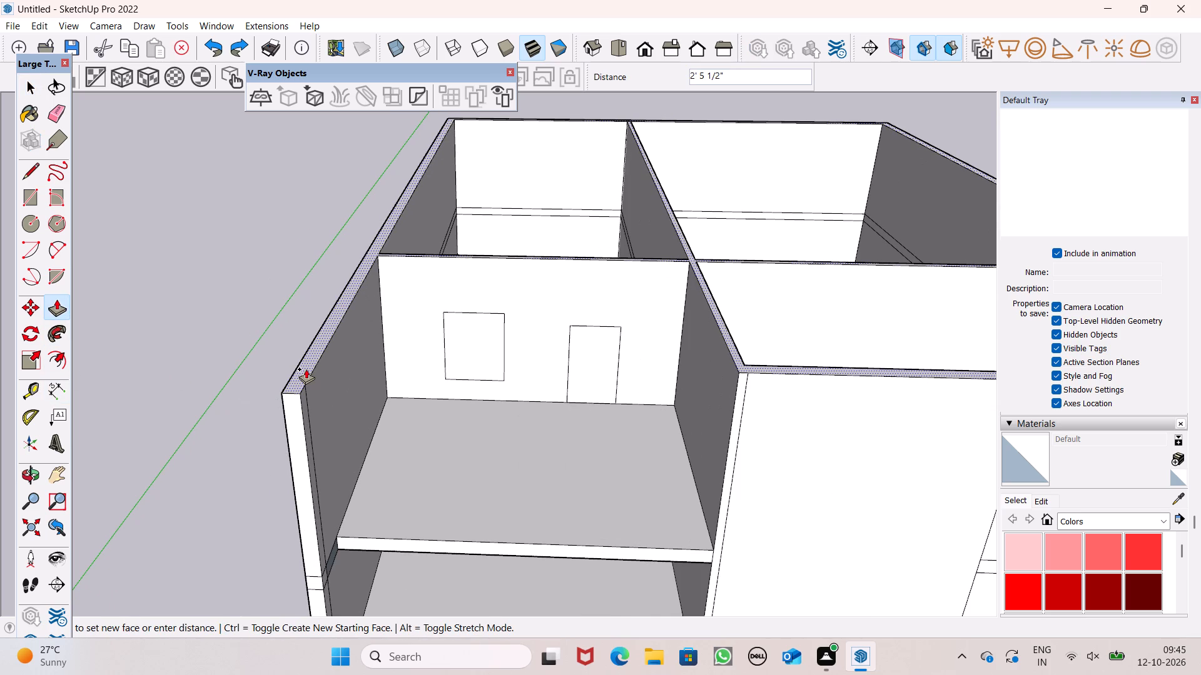
{"action": "left_click_drag", "start_coordinate": [306, 369], "coordinate": [307, 368]}
{"action": "key", "text": "1"}
{"action": "key", "text": "apostrophe"}
{"action": "key", "text": "Return"}
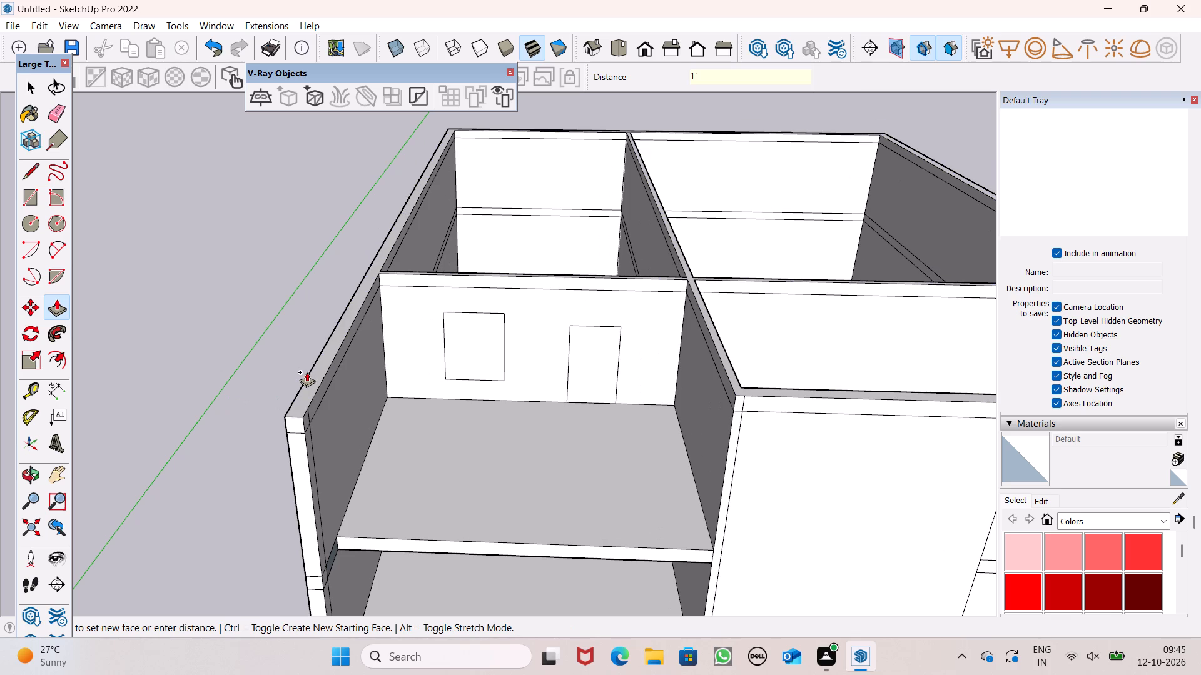
{"action": "left_click", "coordinate": [307, 381]}
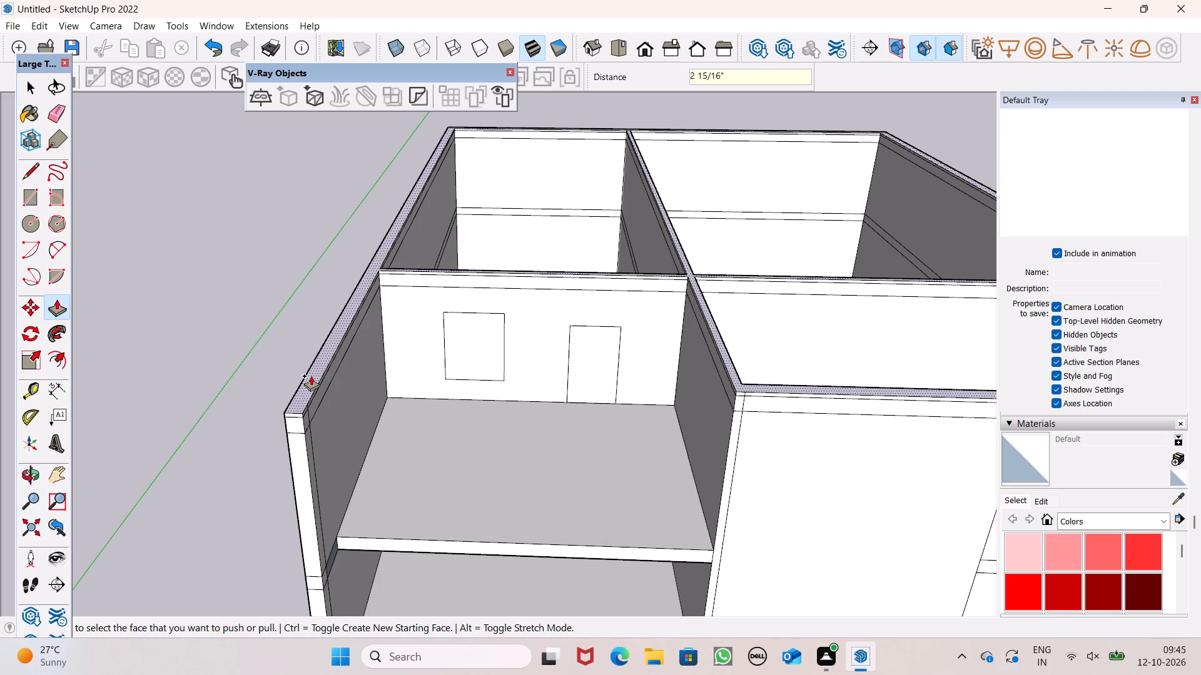
{"action": "key", "text": "ctrl+z"}
Pull the wall tops up another 10' above the 1' band for the new storey.
{"action": "left_click_drag", "start_coordinate": [309, 387], "coordinate": [309, 338]}
{"action": "type", "text": "10'"}
{"action": "key", "text": "Return"}
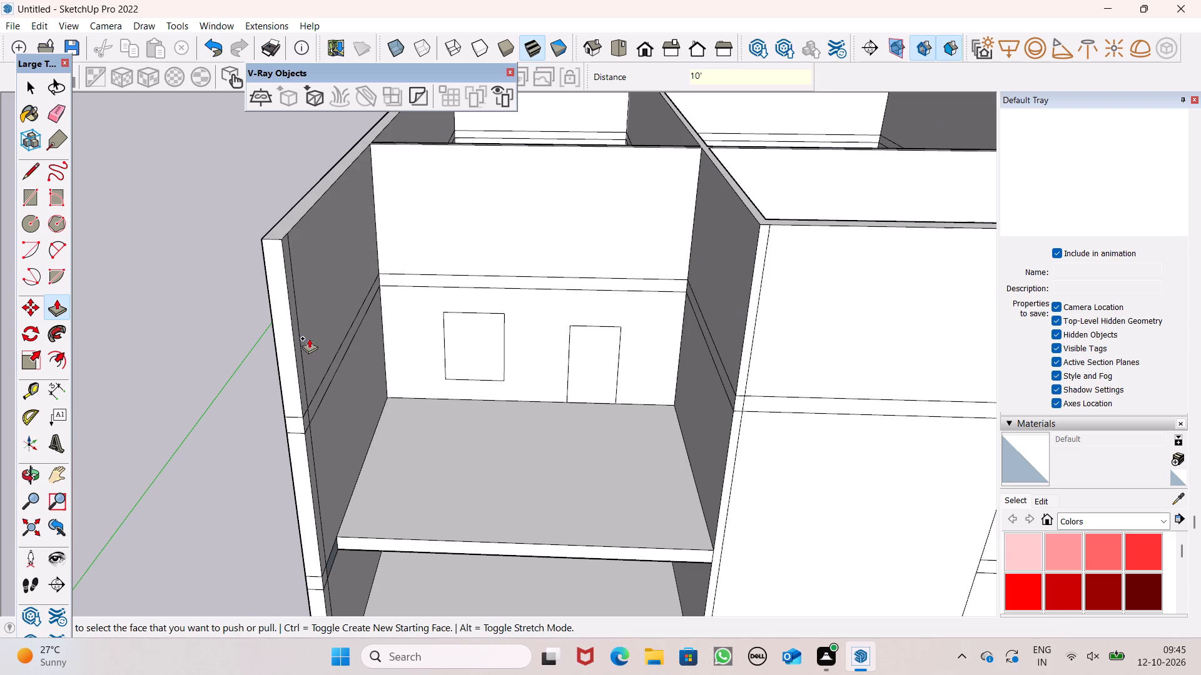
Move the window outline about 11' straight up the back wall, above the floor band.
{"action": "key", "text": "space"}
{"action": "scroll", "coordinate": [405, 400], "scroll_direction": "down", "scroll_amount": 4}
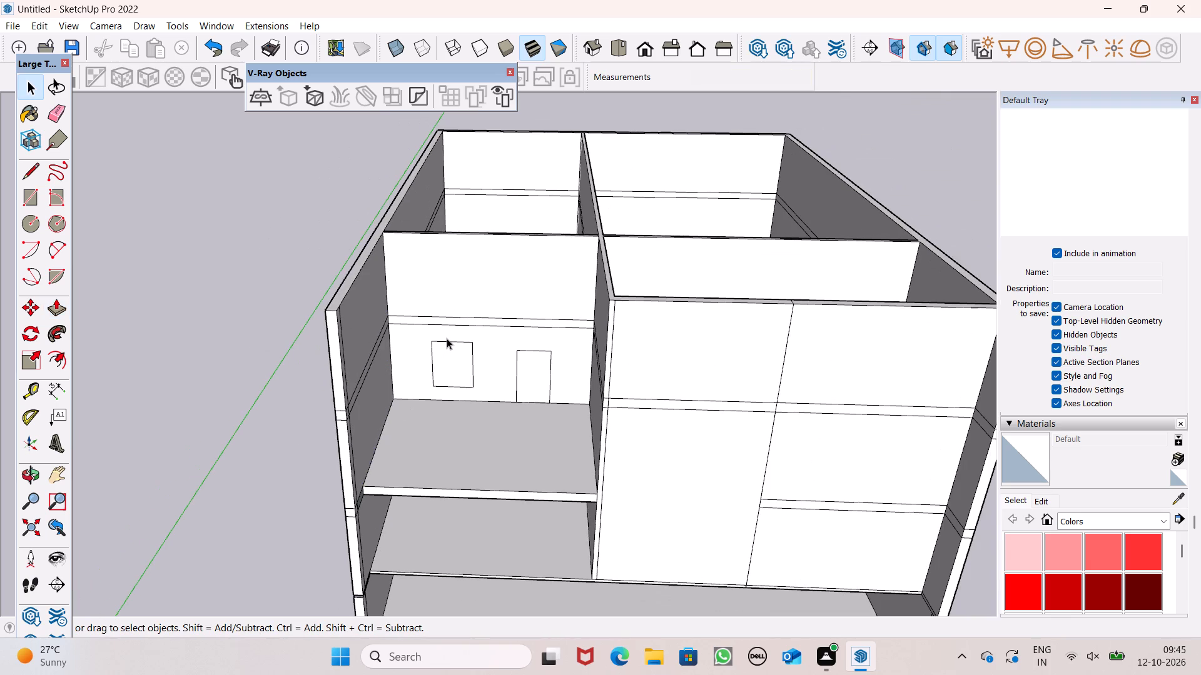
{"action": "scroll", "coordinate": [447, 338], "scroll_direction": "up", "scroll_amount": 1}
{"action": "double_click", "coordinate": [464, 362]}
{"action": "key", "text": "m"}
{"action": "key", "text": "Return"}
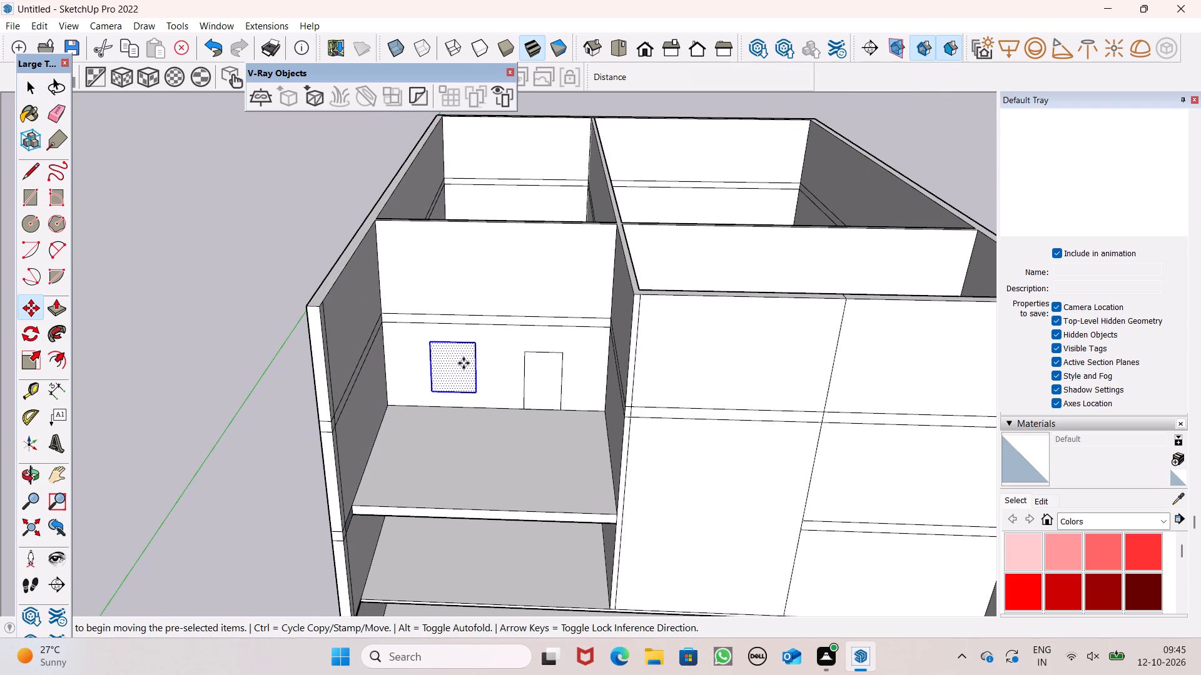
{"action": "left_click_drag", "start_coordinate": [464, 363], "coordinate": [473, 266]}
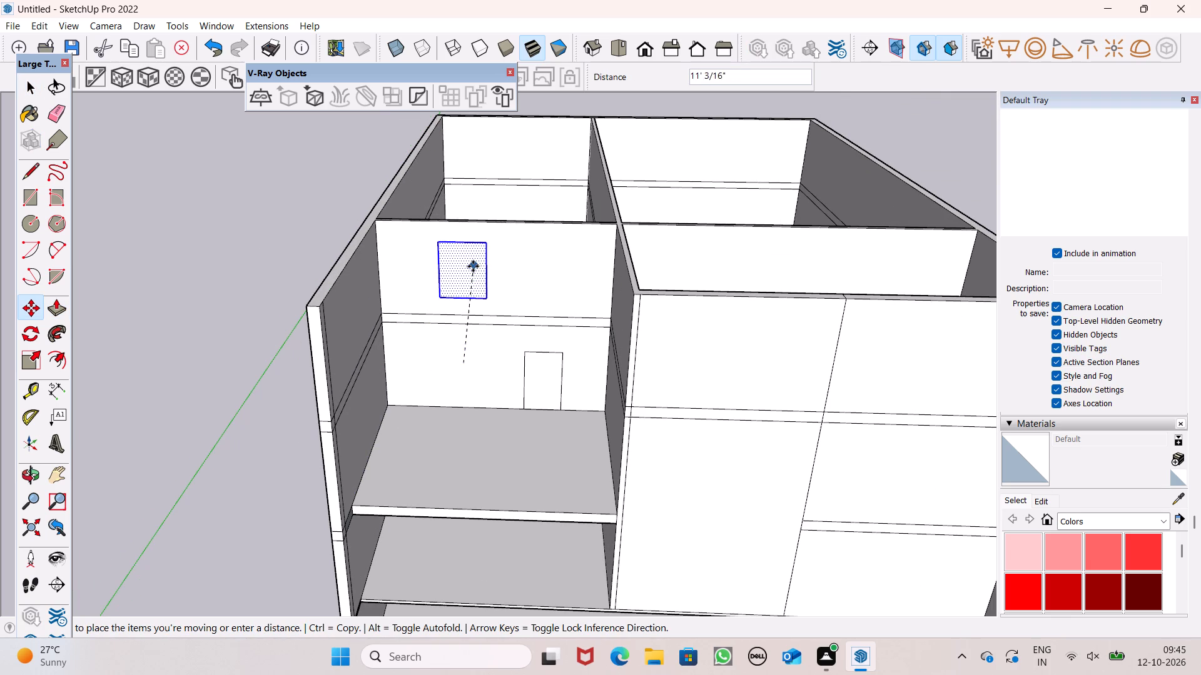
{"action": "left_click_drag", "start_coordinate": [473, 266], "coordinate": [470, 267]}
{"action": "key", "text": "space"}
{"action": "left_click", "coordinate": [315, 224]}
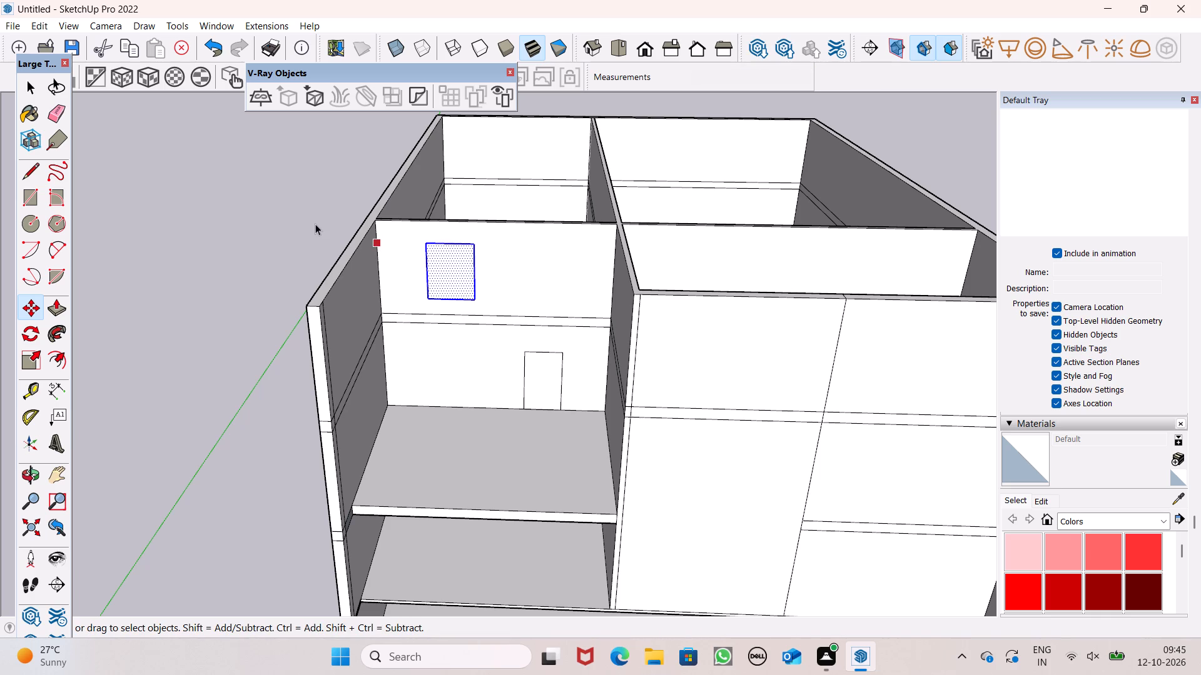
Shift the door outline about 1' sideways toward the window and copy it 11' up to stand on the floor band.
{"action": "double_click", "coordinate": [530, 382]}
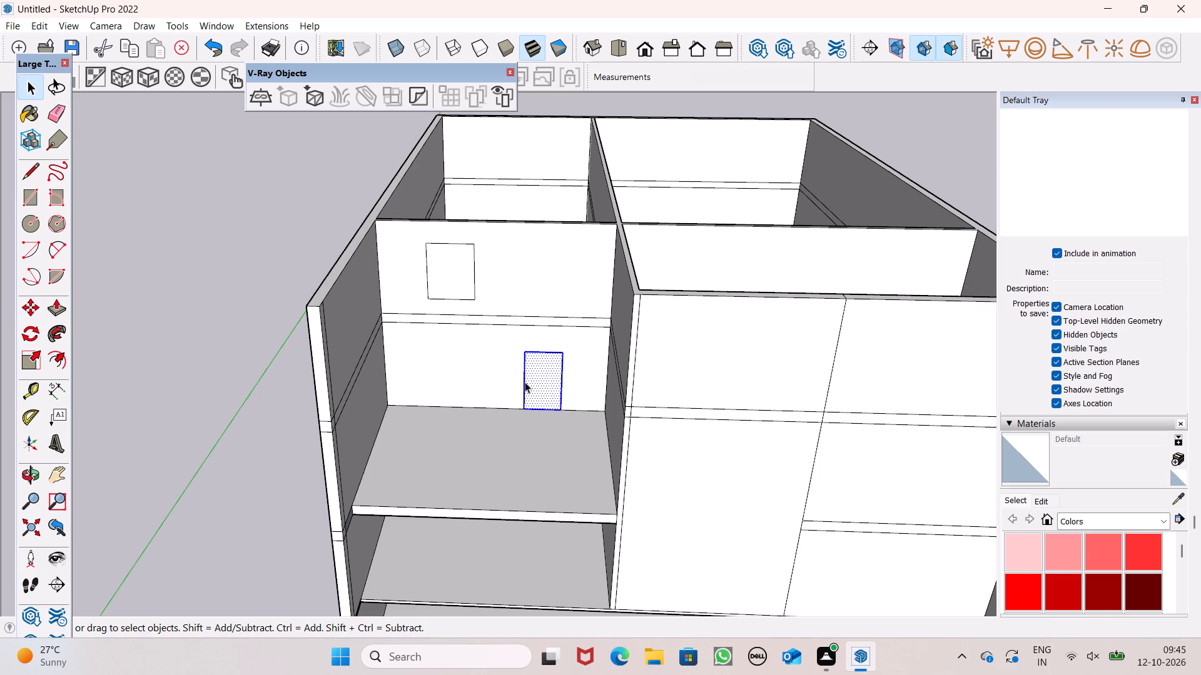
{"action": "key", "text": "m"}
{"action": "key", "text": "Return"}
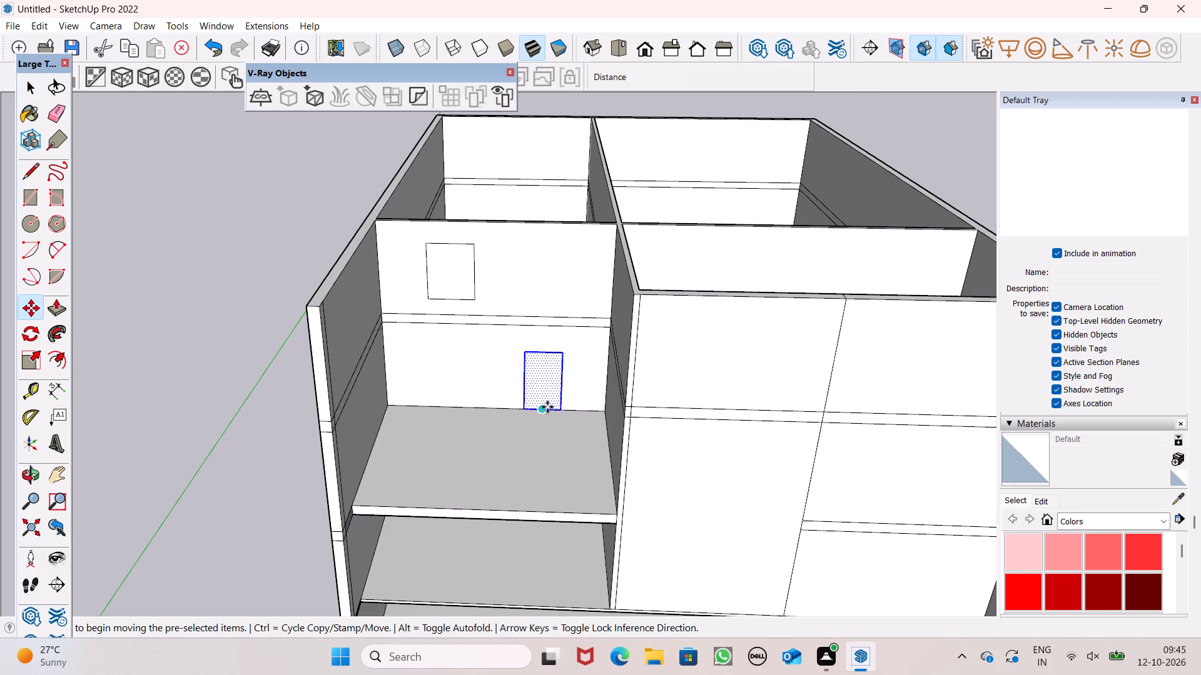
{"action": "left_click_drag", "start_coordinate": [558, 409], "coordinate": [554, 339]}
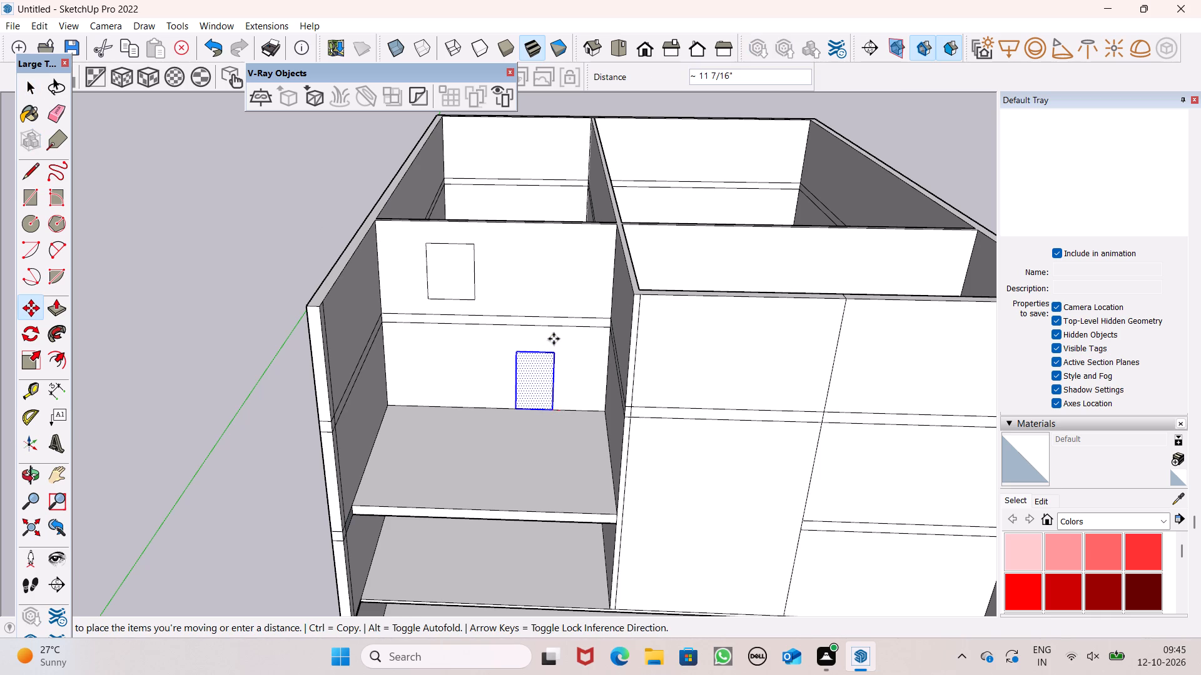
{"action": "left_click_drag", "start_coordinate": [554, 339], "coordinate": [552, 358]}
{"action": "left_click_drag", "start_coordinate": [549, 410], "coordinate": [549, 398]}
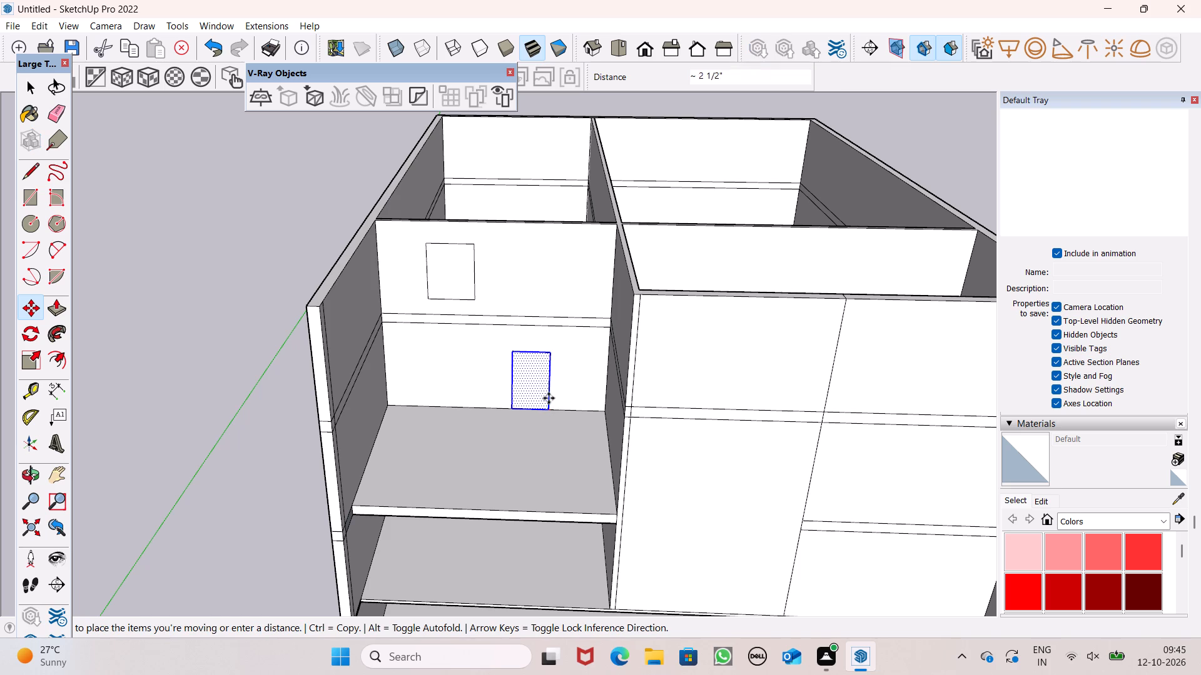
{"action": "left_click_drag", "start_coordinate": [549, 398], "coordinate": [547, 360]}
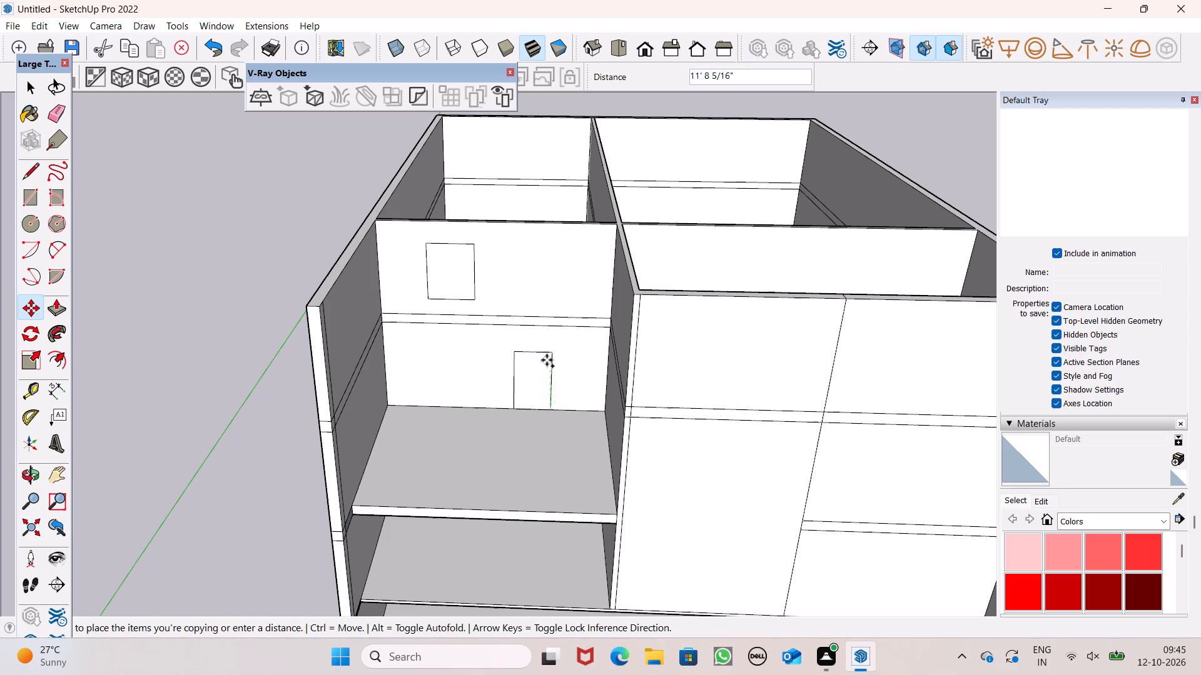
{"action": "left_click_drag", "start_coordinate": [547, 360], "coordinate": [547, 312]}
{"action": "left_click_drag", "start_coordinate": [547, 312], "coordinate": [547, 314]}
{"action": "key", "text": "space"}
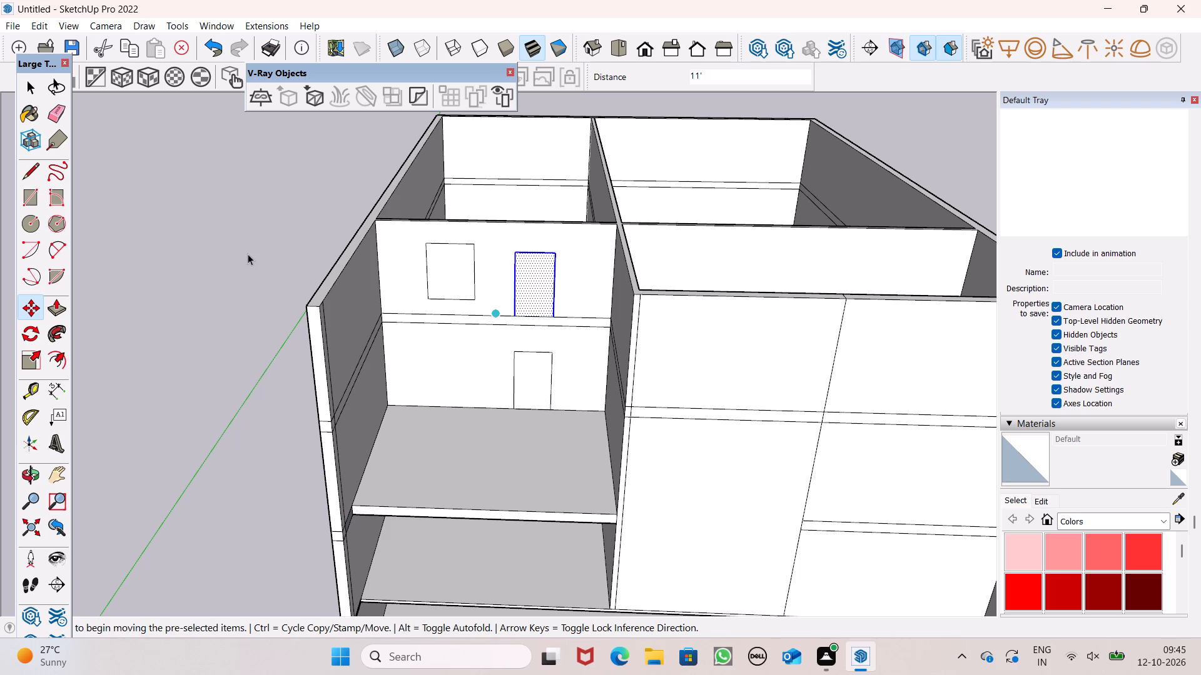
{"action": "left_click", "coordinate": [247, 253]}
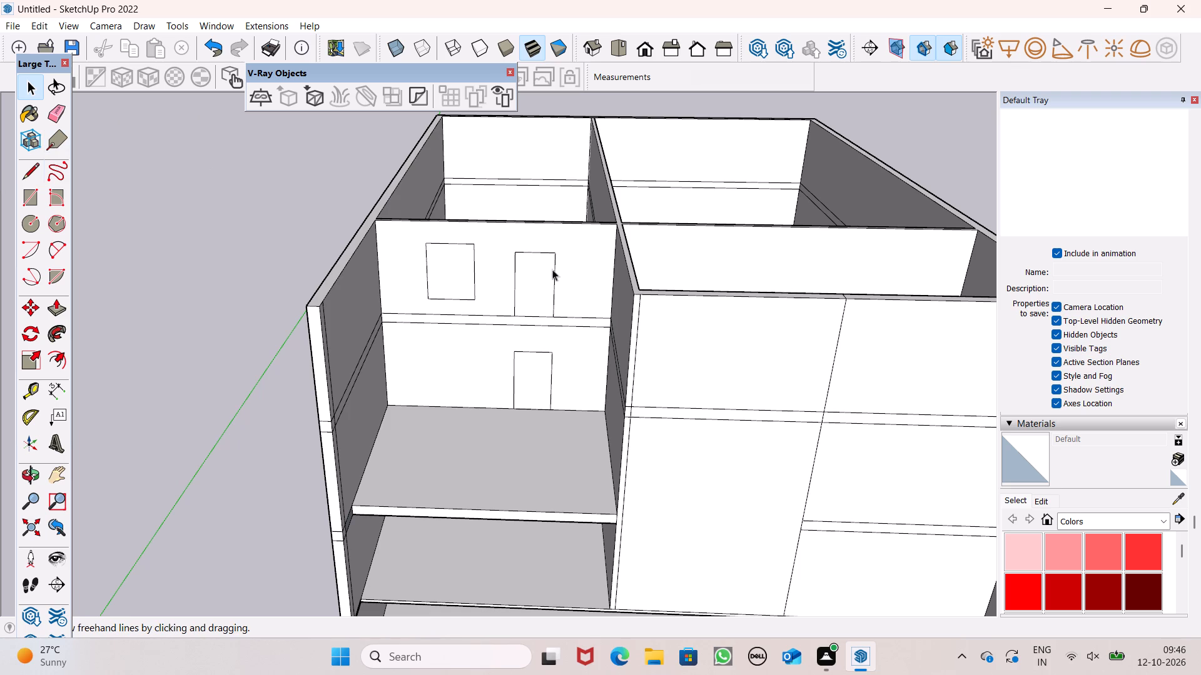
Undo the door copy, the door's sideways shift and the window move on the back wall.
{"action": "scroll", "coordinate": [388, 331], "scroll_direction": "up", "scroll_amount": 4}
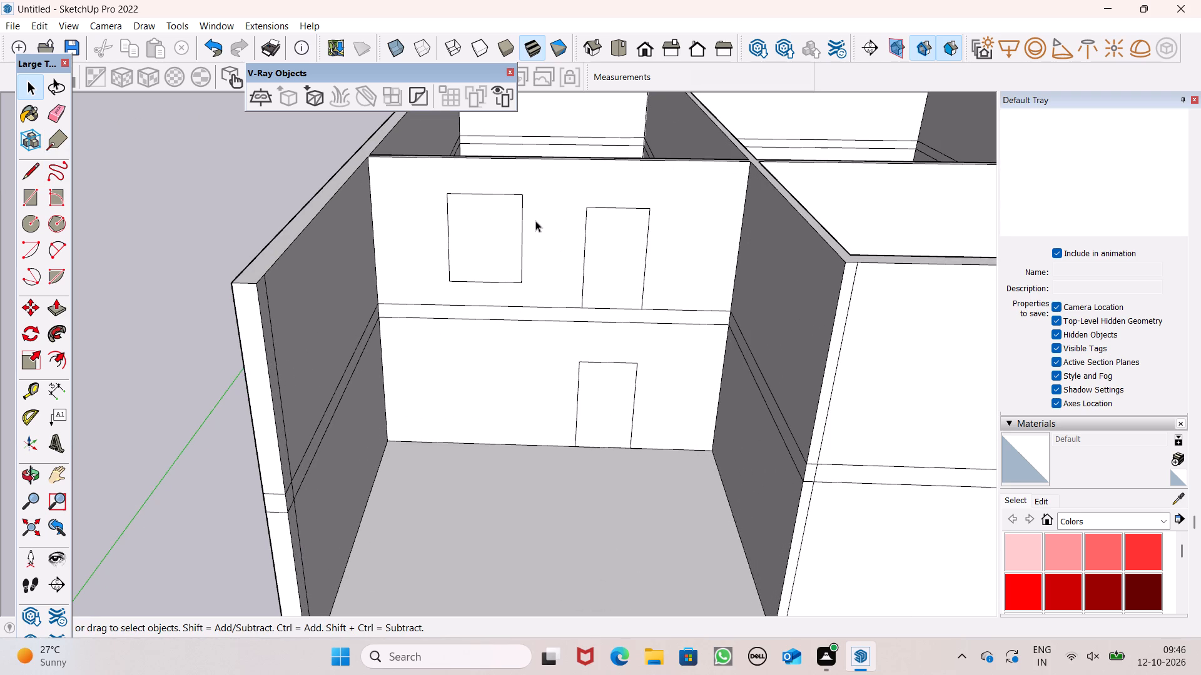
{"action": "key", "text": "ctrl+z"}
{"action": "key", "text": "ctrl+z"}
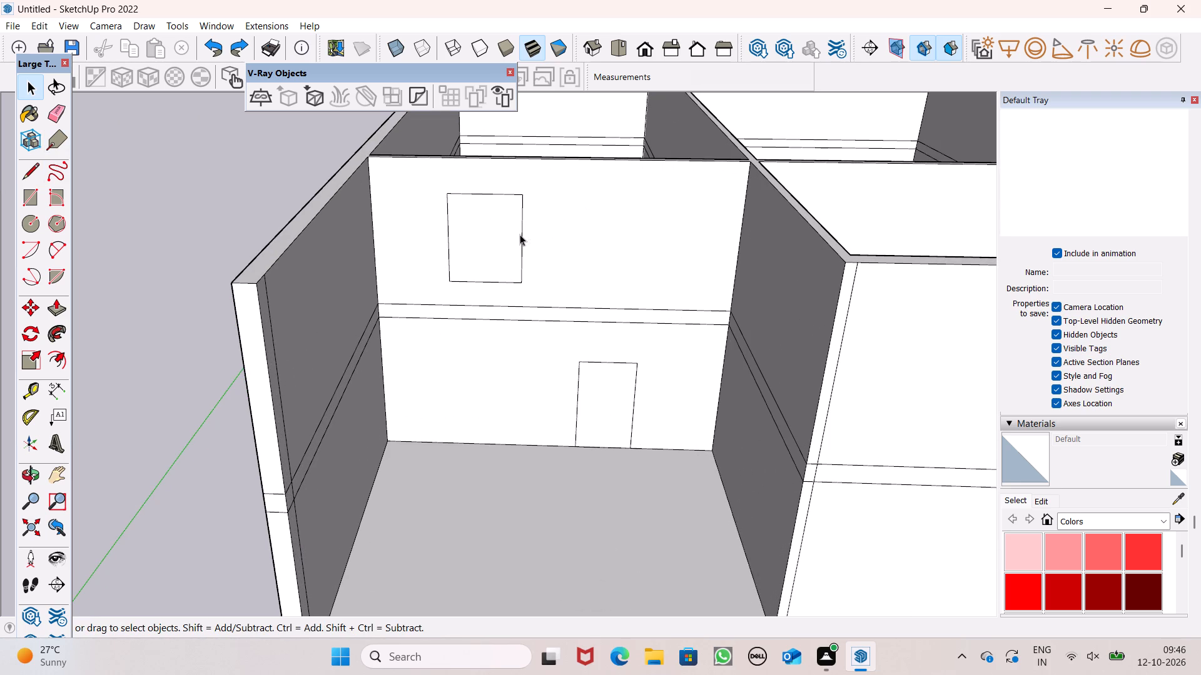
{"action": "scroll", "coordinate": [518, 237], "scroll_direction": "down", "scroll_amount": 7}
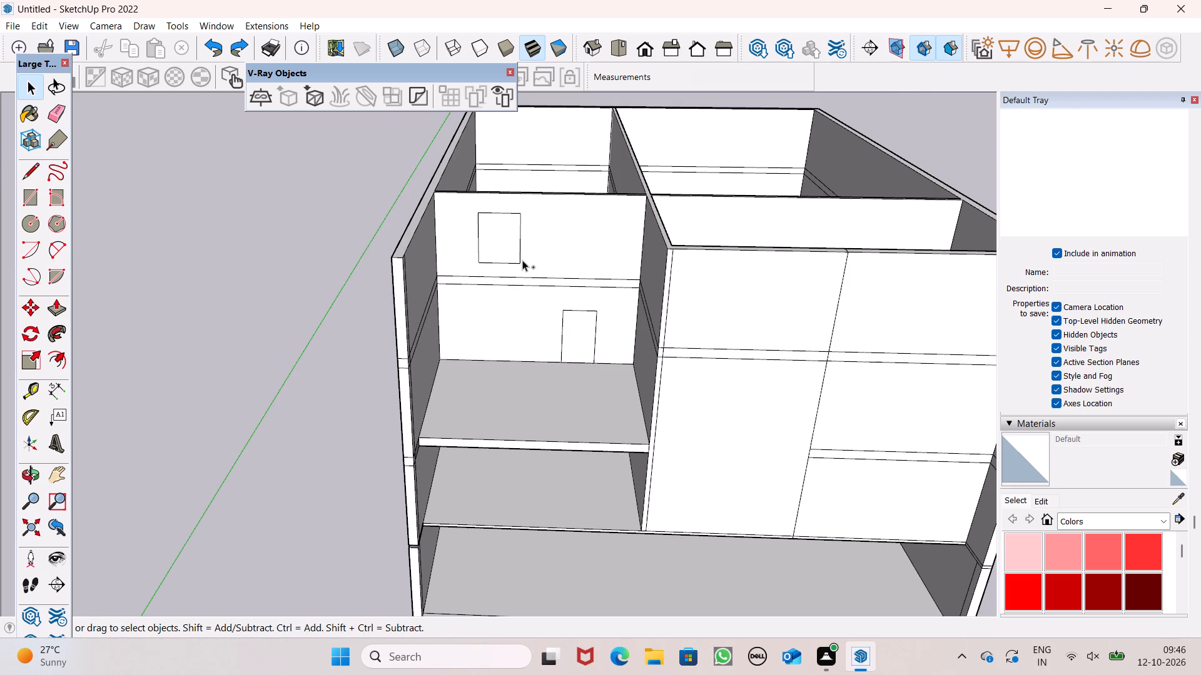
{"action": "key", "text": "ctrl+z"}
Copy the window outline about 11' straight up onto the new storey's back wall, aligned above the original.
{"action": "scroll", "coordinate": [552, 359], "scroll_direction": "up", "scroll_amount": 5}
{"action": "scroll", "coordinate": [906, 522], "scroll_direction": "down", "scroll_amount": 5}
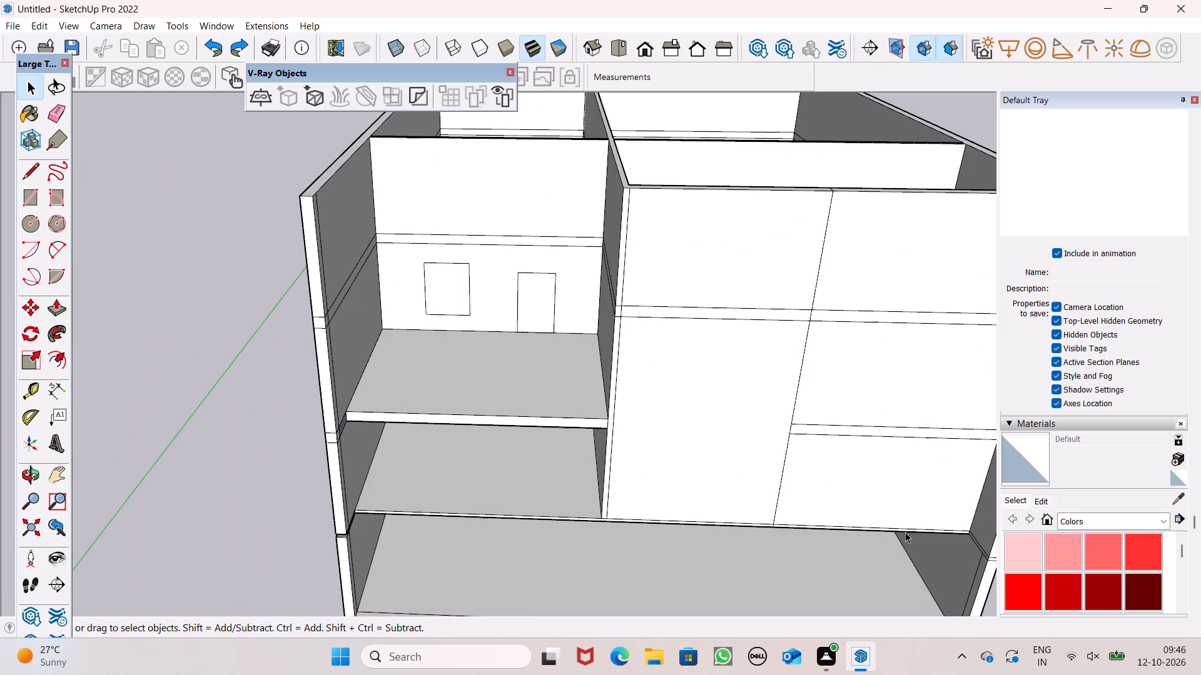
{"action": "scroll", "coordinate": [445, 151], "scroll_direction": "up", "scroll_amount": 4}
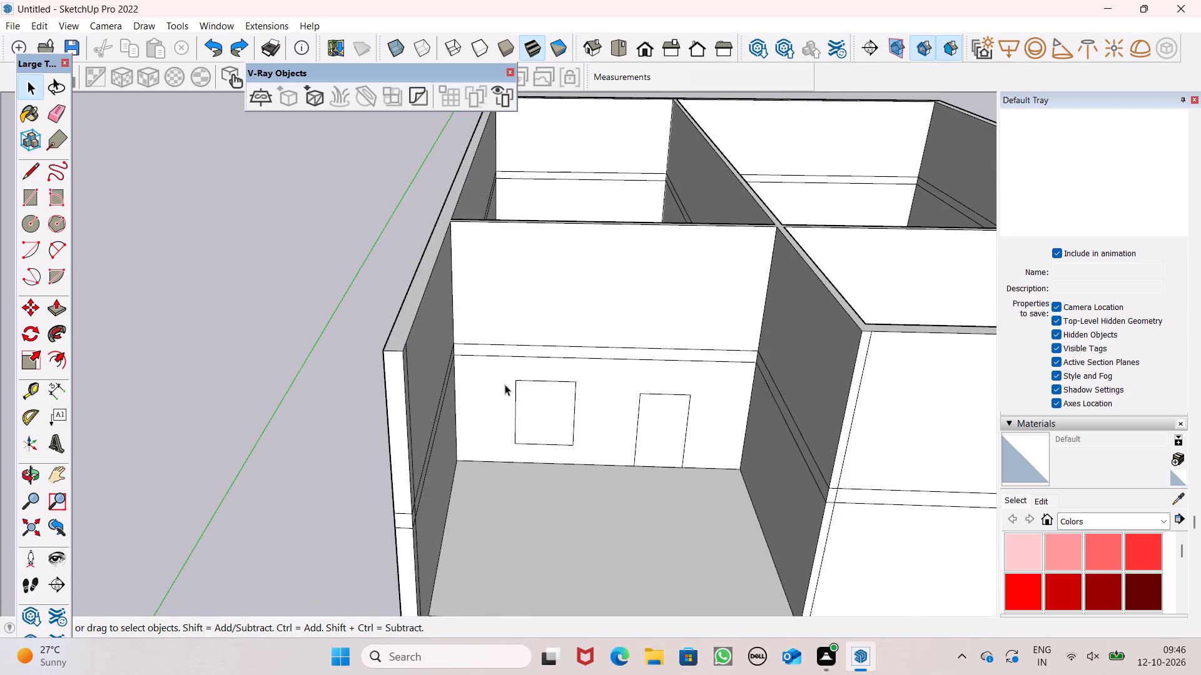
{"action": "double_click", "coordinate": [543, 420]}
{"action": "key", "text": "m"}
{"action": "key", "text": "Return"}
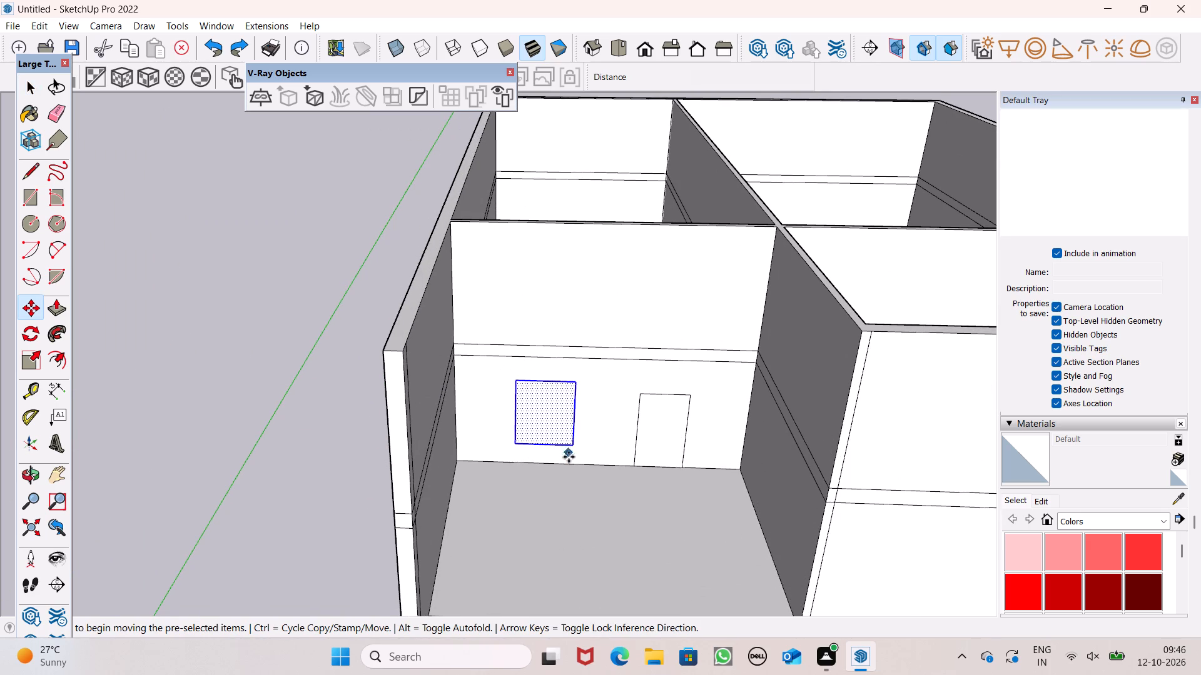
{"action": "left_click_drag", "start_coordinate": [572, 446], "coordinate": [572, 445]}
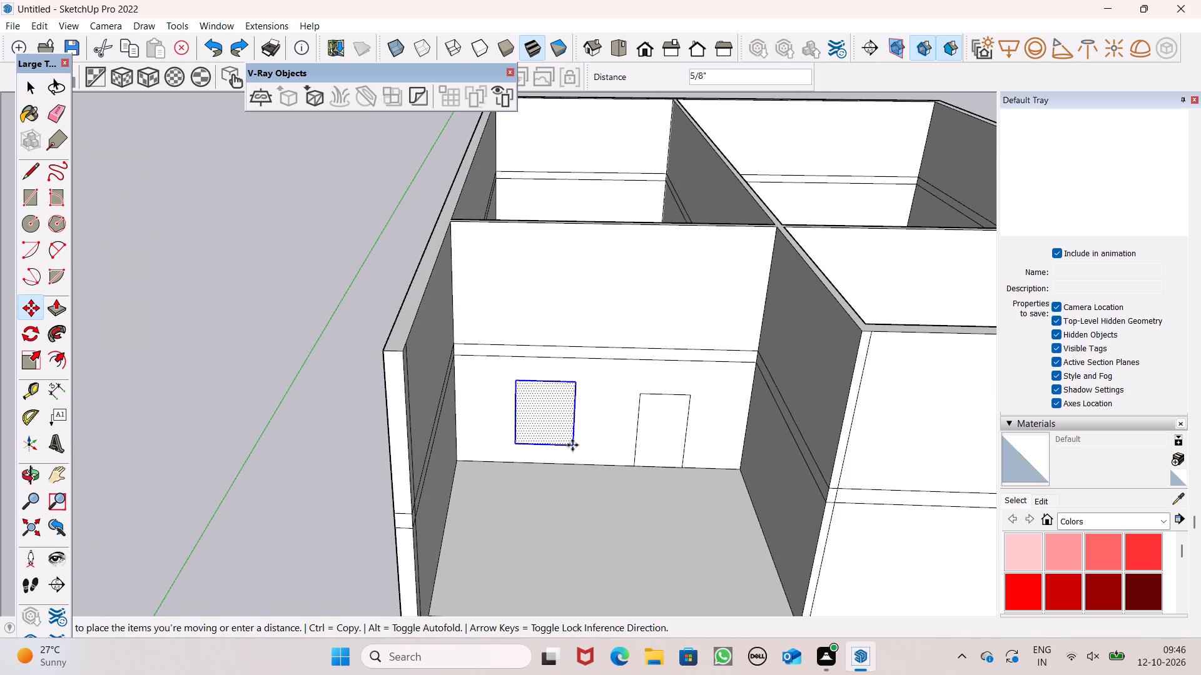
{"action": "left_click_drag", "start_coordinate": [572, 445], "coordinate": [575, 301]}
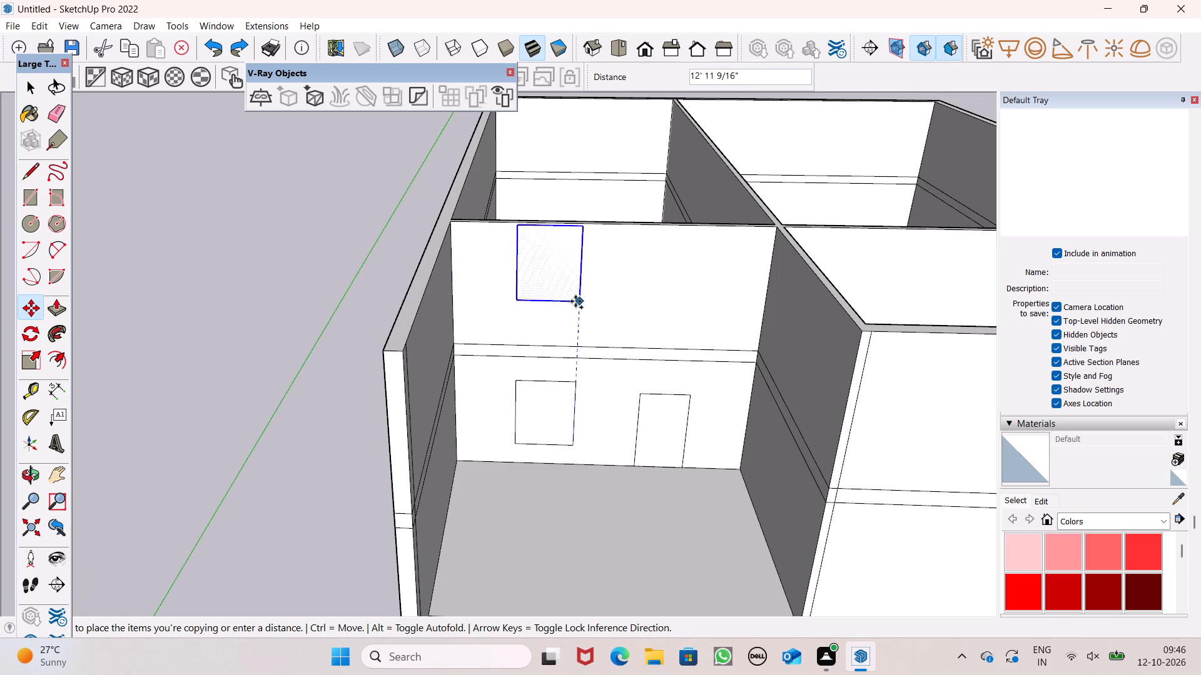
{"action": "left_click_drag", "start_coordinate": [575, 301], "coordinate": [579, 322]}
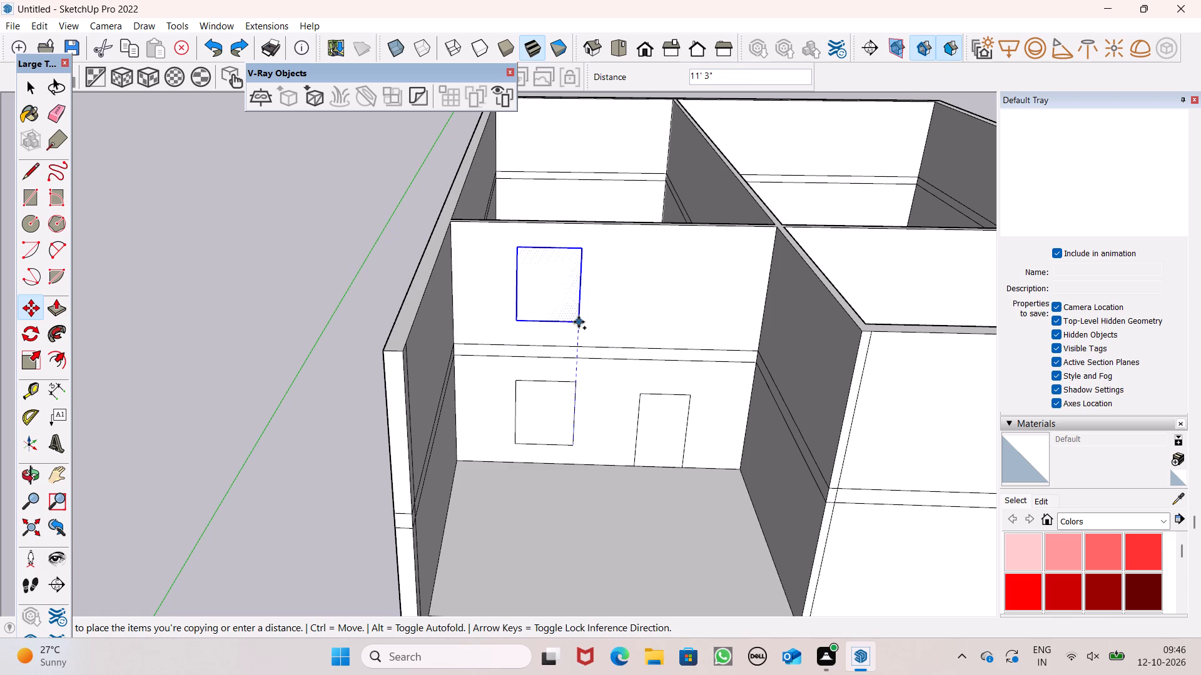
{"action": "left_click_drag", "start_coordinate": [579, 322], "coordinate": [579, 326]}
{"action": "key", "text": "space"}
{"action": "left_click", "coordinate": [312, 308]}
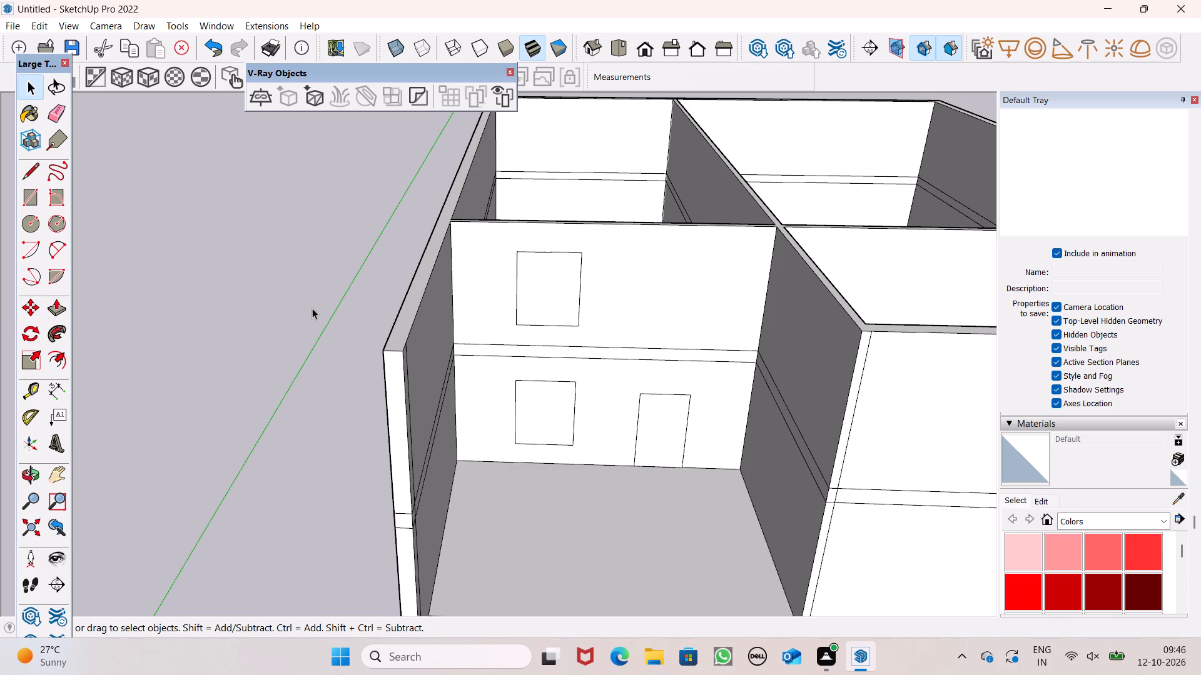
Copy the door outline up onto the new storey's back wall, with its base on the floor band's top line.
{"action": "scroll", "coordinate": [712, 425], "scroll_direction": "up", "scroll_amount": 2}
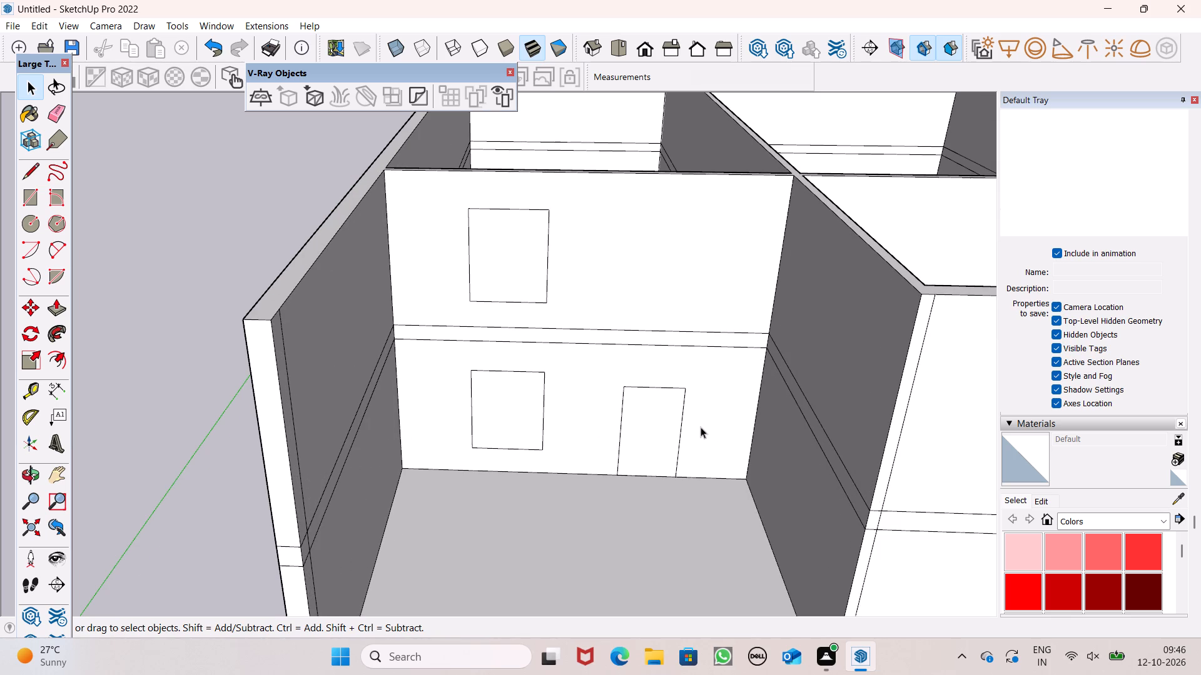
{"action": "double_click", "coordinate": [654, 456]}
{"action": "key", "text": "m"}
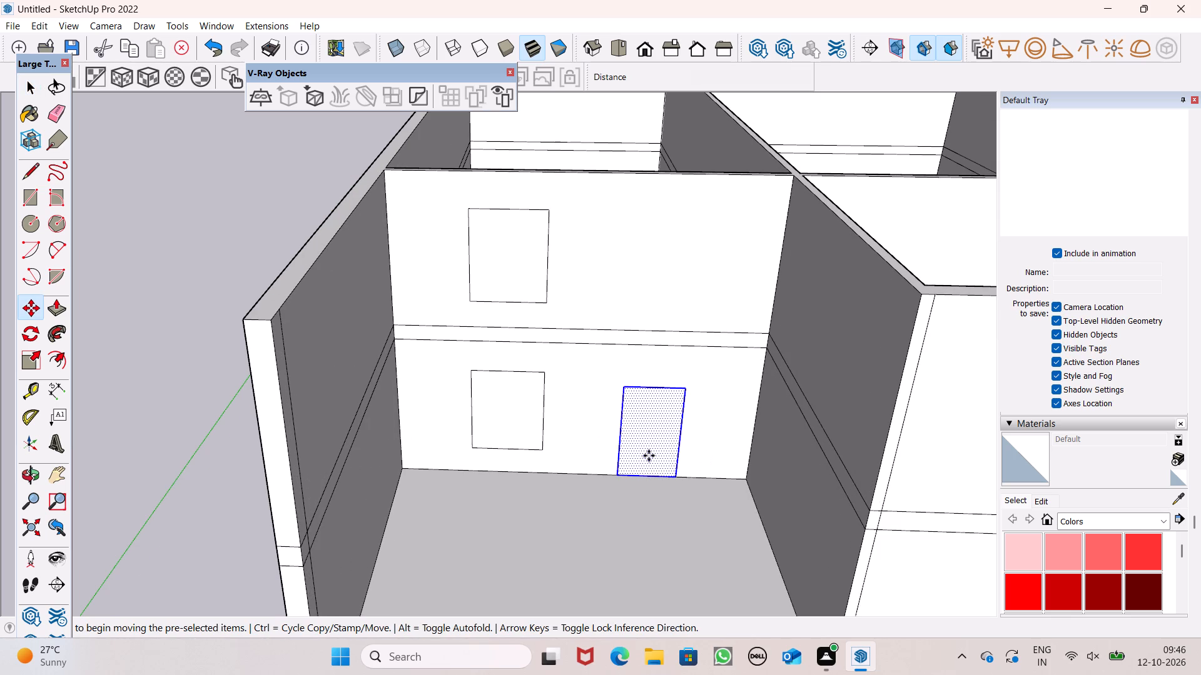
{"action": "key", "text": "Return"}
{"action": "left_click_drag", "start_coordinate": [676, 474], "coordinate": [688, 326]}
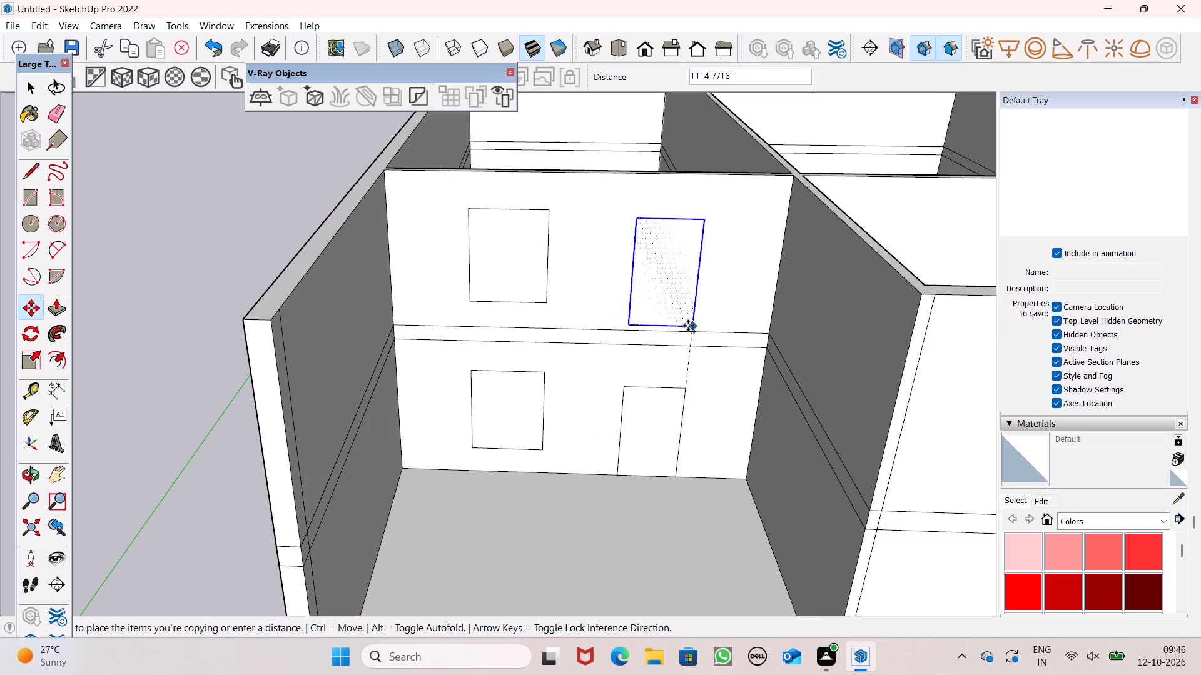
{"action": "left_click_drag", "start_coordinate": [688, 326], "coordinate": [692, 329]}
{"action": "key", "text": "space"}
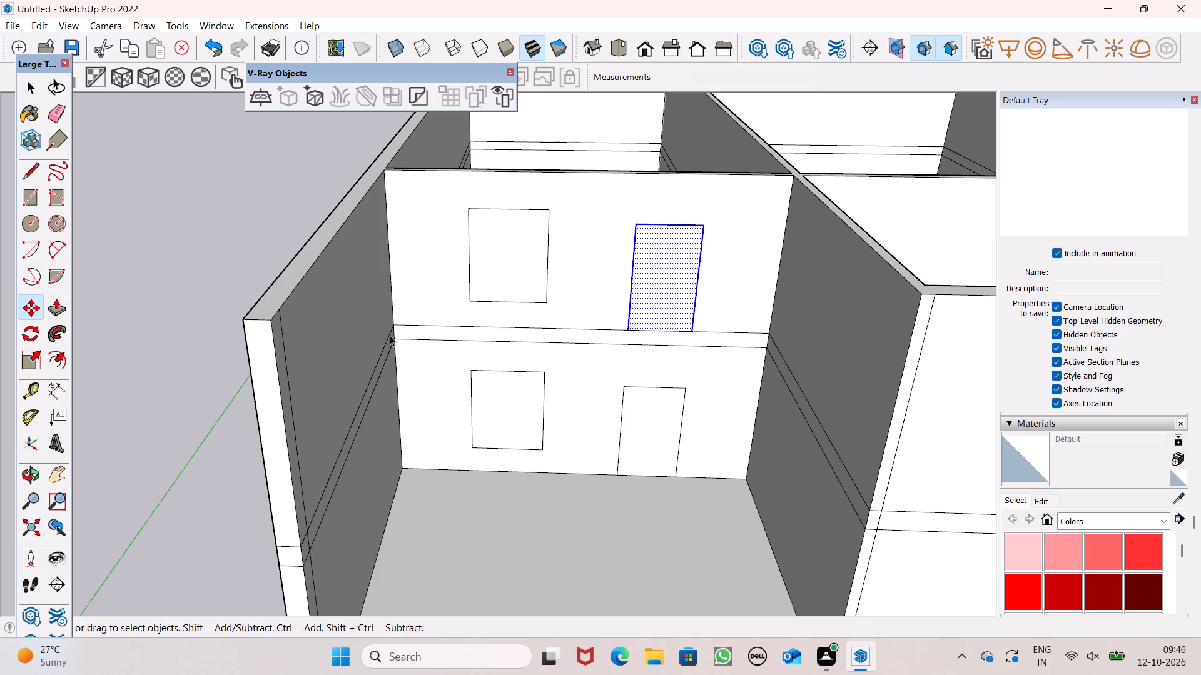
{"action": "left_click", "coordinate": [219, 262]}
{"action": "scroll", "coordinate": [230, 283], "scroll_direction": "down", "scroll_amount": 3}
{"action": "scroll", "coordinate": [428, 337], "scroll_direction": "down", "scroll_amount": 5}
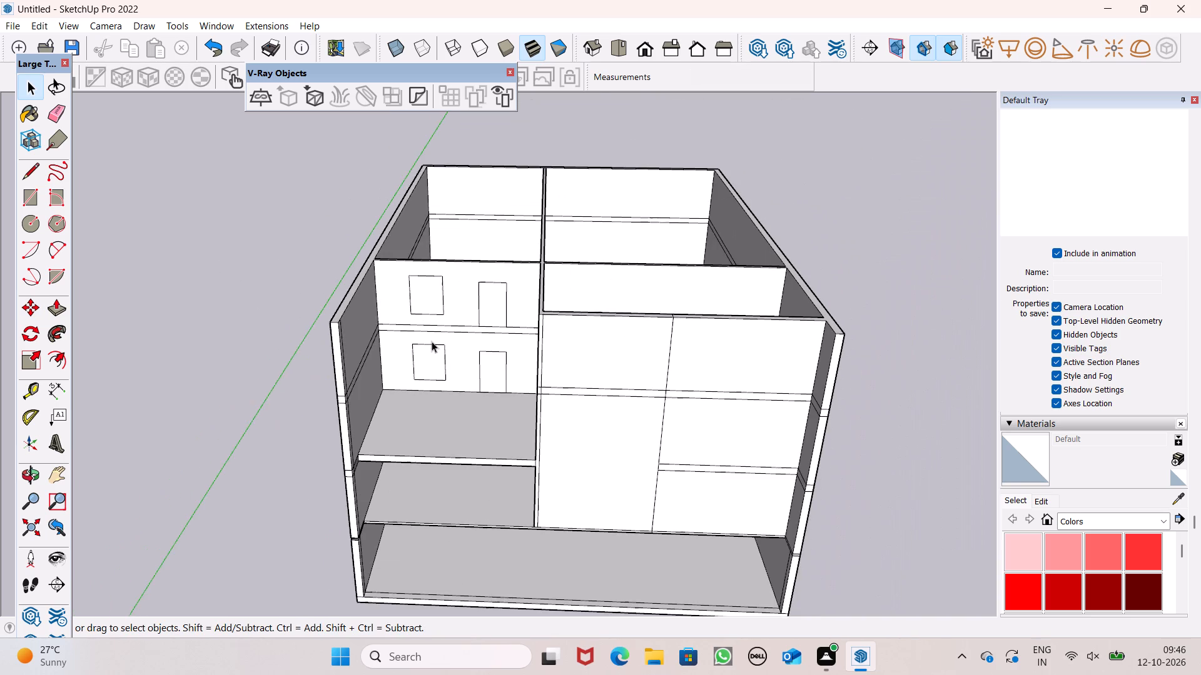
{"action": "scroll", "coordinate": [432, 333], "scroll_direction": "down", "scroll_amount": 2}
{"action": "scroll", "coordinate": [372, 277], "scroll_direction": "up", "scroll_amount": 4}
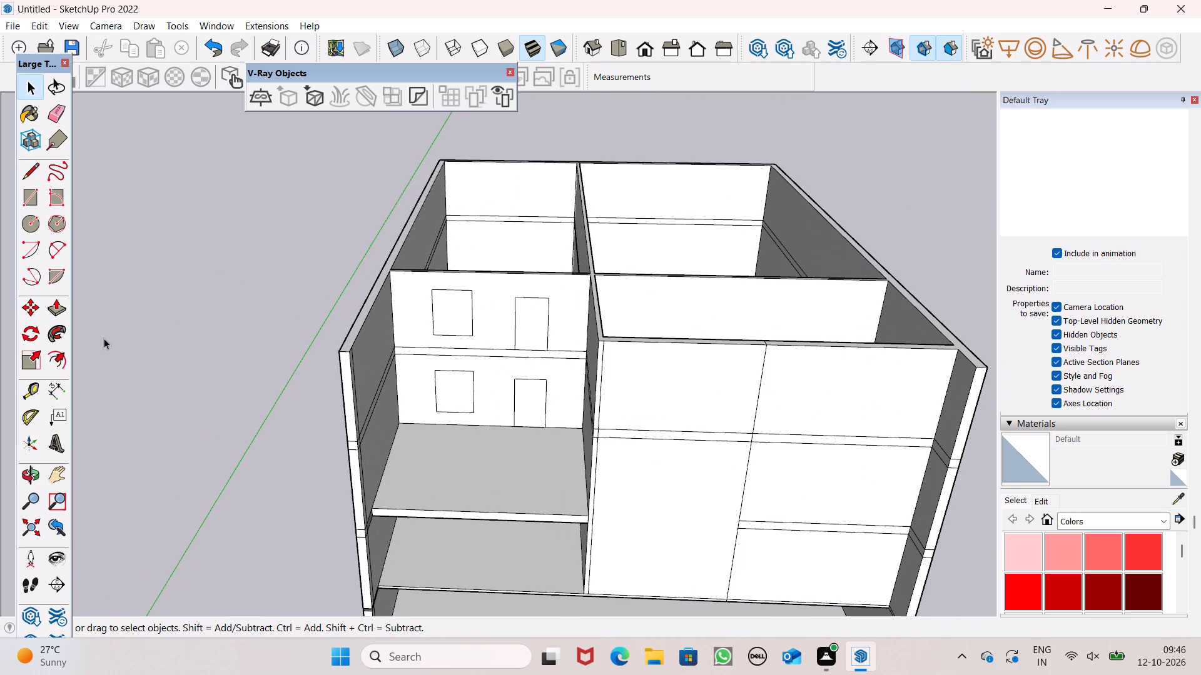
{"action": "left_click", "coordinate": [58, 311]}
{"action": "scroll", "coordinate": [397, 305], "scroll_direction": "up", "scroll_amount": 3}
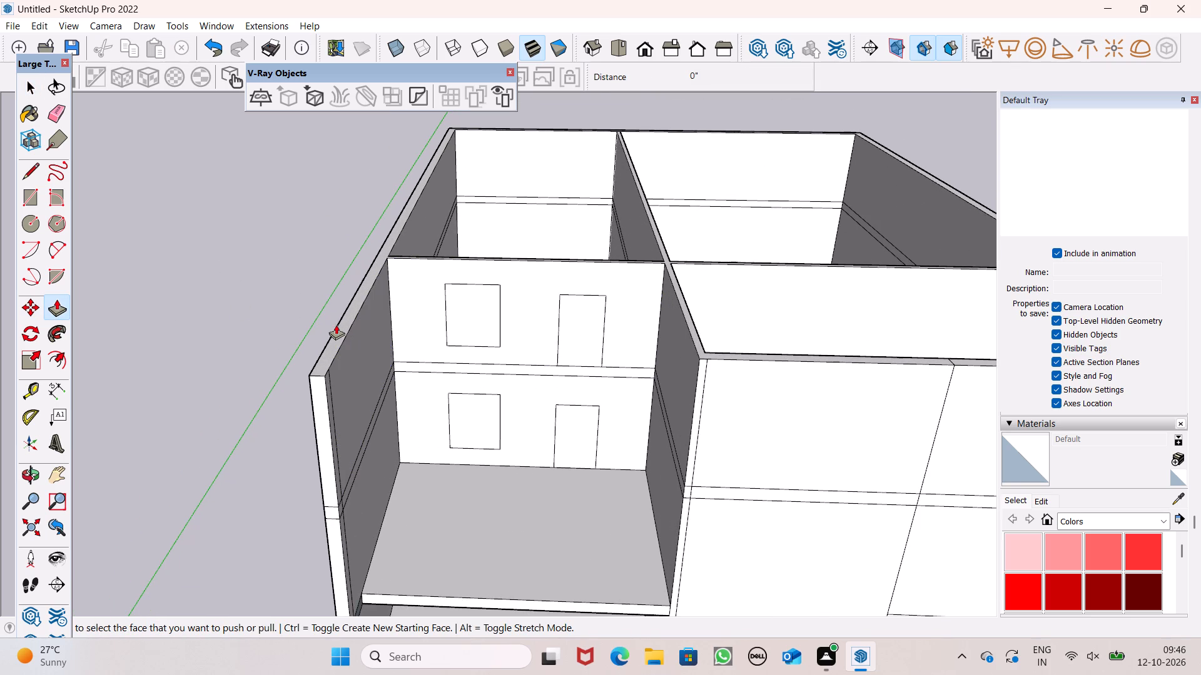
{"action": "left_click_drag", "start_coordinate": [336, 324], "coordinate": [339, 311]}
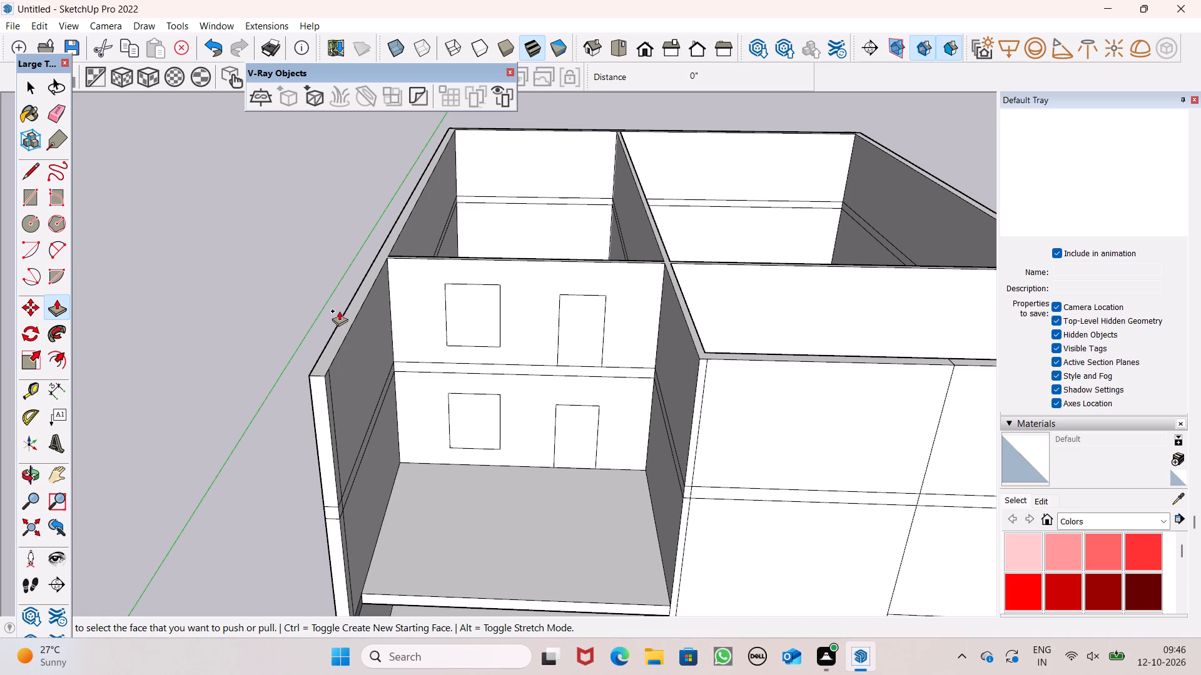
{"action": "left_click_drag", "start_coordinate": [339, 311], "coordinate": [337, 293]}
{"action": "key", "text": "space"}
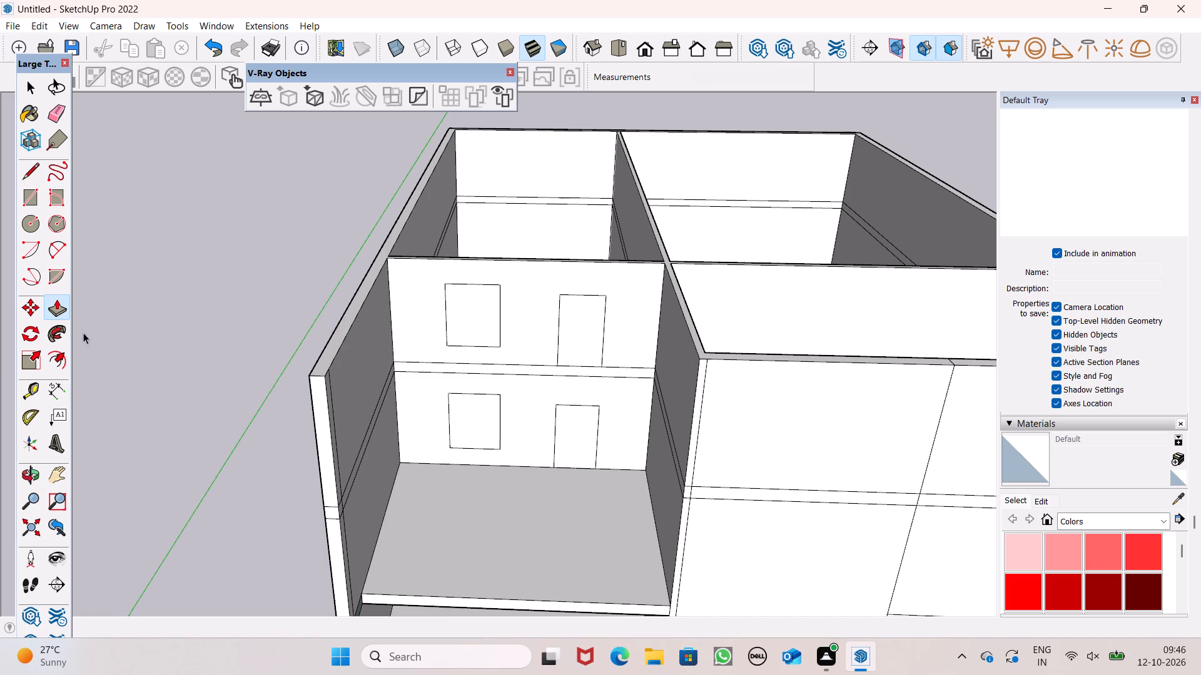
Pull the connected wall tops up 1' to form the next floor band.
{"action": "left_click", "coordinate": [56, 311]}
{"action": "scroll", "coordinate": [347, 349], "scroll_direction": "up", "scroll_amount": 6}
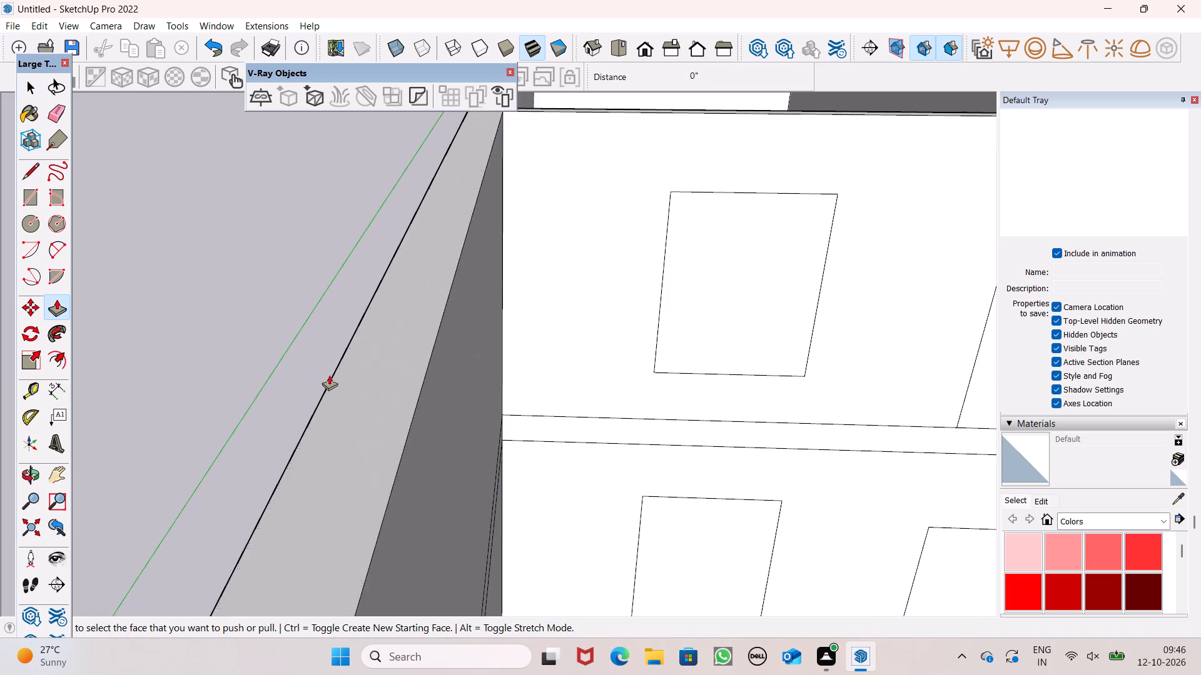
{"action": "scroll", "coordinate": [354, 381], "scroll_direction": "down", "scroll_amount": 6}
{"action": "left_click_drag", "start_coordinate": [356, 387], "coordinate": [351, 356]}
{"action": "type", "text": "1'"}
{"action": "key", "text": "Return"}
Pull the wall tops up another 10' above the new band to form the next storey.
{"action": "left_click_drag", "start_coordinate": [343, 359], "coordinate": [340, 347]}
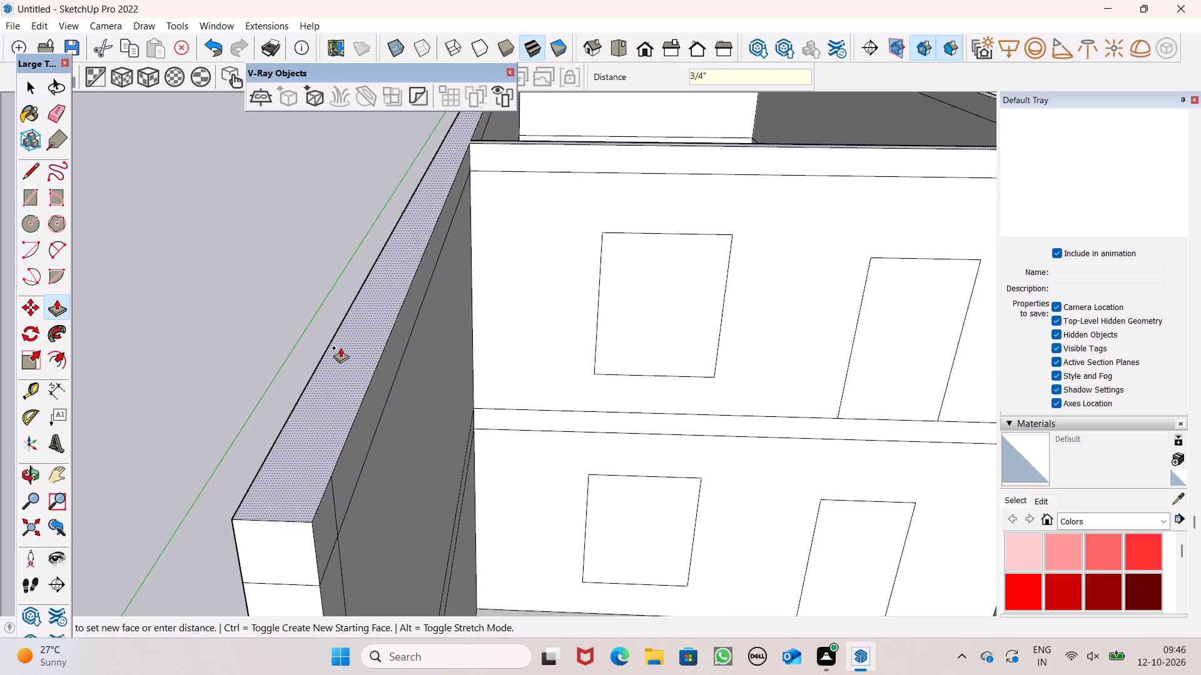
{"action": "left_click_drag", "start_coordinate": [340, 347], "coordinate": [335, 304]}
{"action": "type", "text": "10'"}
{"action": "key", "text": "Return"}
{"action": "scroll", "coordinate": [333, 303], "scroll_direction": "down", "scroll_amount": 20}
{"action": "key", "text": "space"}
{"action": "scroll", "coordinate": [540, 410], "scroll_direction": "up", "scroll_amount": 1}
{"action": "middle_click_drag", "start_coordinate": [540, 410], "coordinate": [552, 354]}
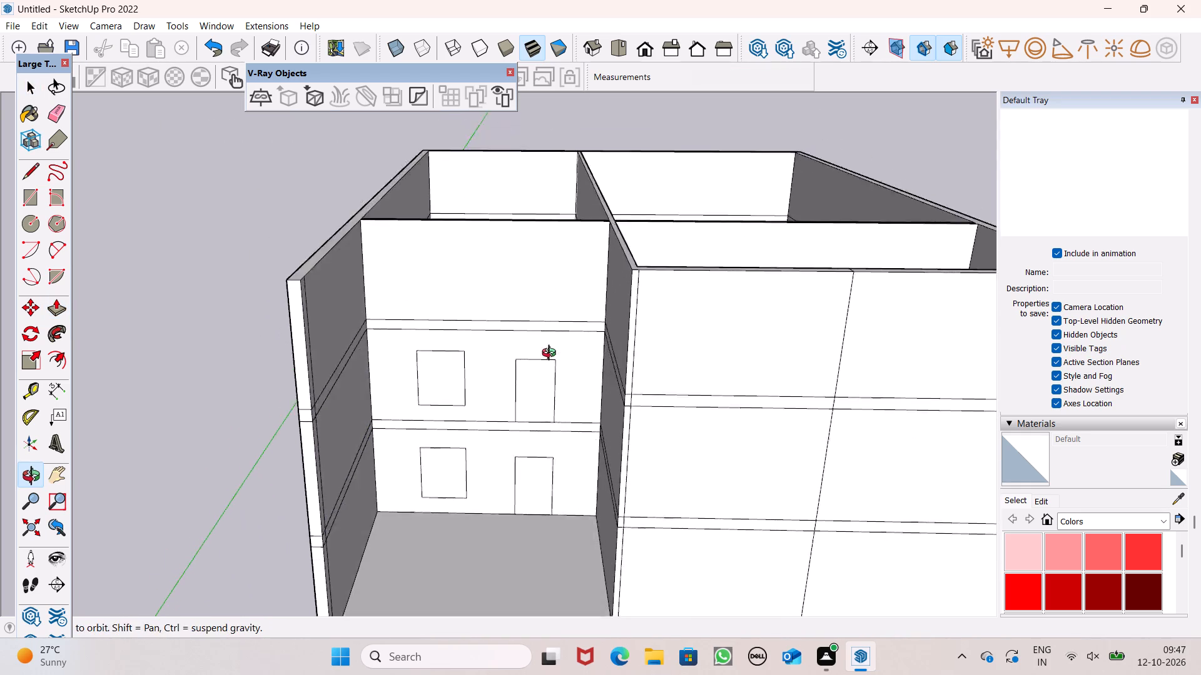
Copy the upper window outline about 11' straight up onto the top storey's back wall, aligned above the original.
{"action": "middle_click_drag", "start_coordinate": [552, 354], "coordinate": [552, 332]}
{"action": "scroll", "coordinate": [461, 353], "scroll_direction": "up", "scroll_amount": 3}
{"action": "double_click", "coordinate": [452, 355]}
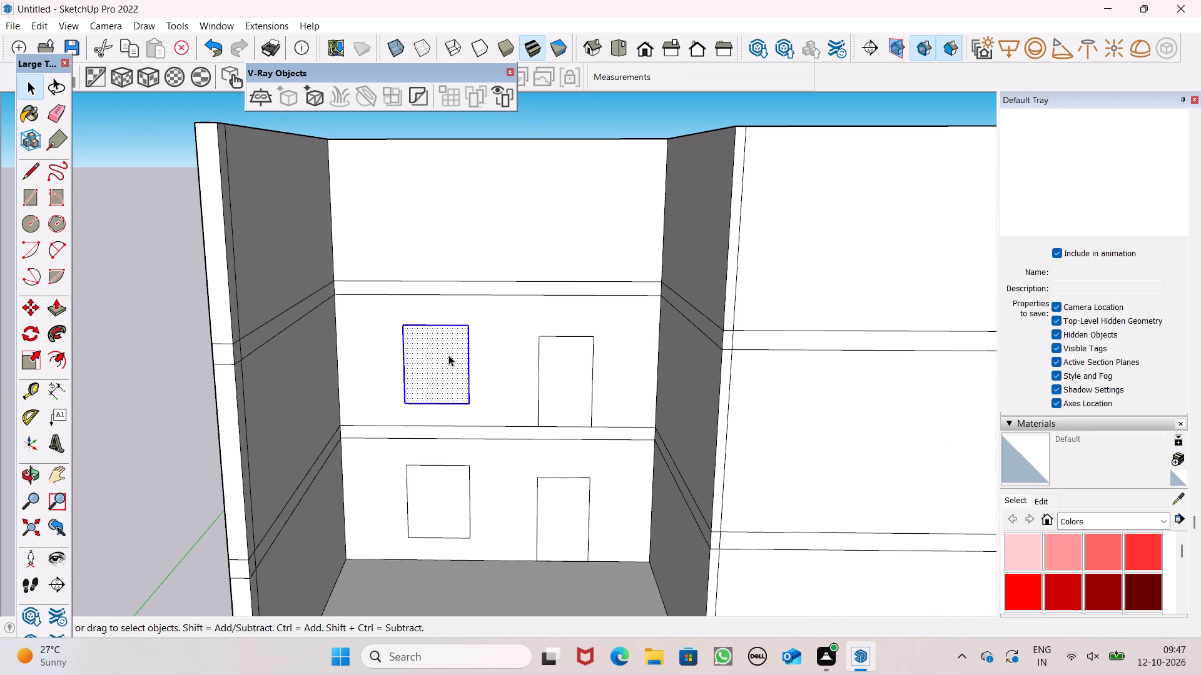
{"action": "key", "text": "m"}
{"action": "key", "text": "Return"}
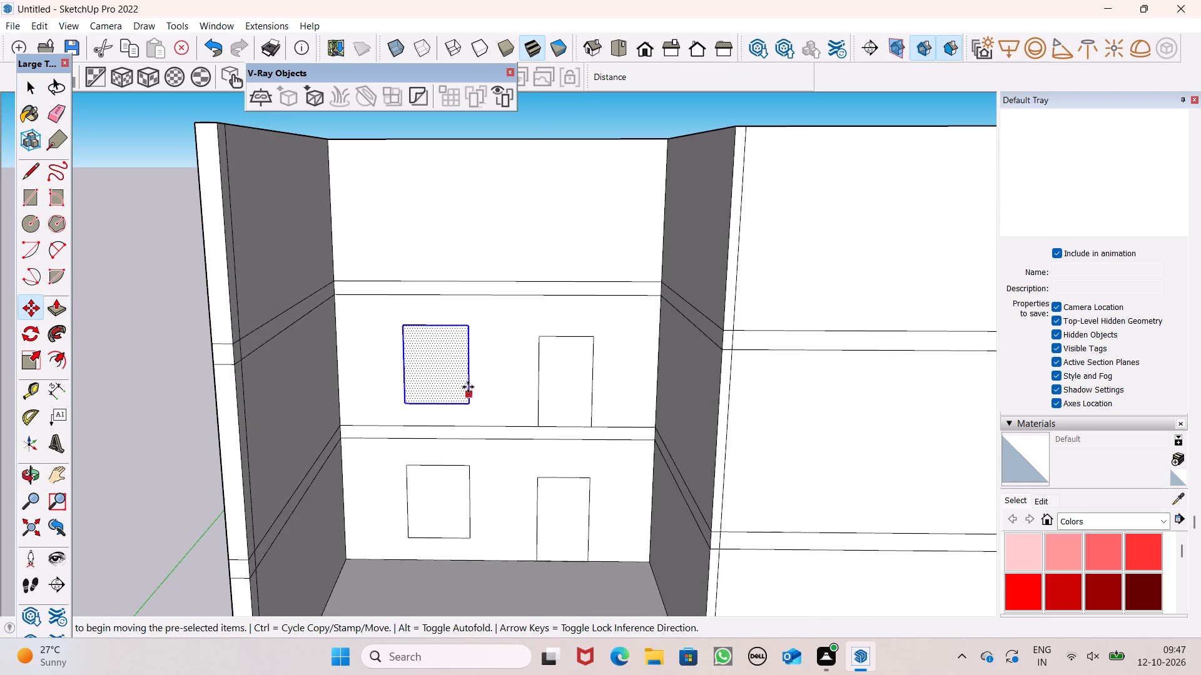
{"action": "scroll", "coordinate": [501, 349], "scroll_direction": "down", "scroll_amount": 10}
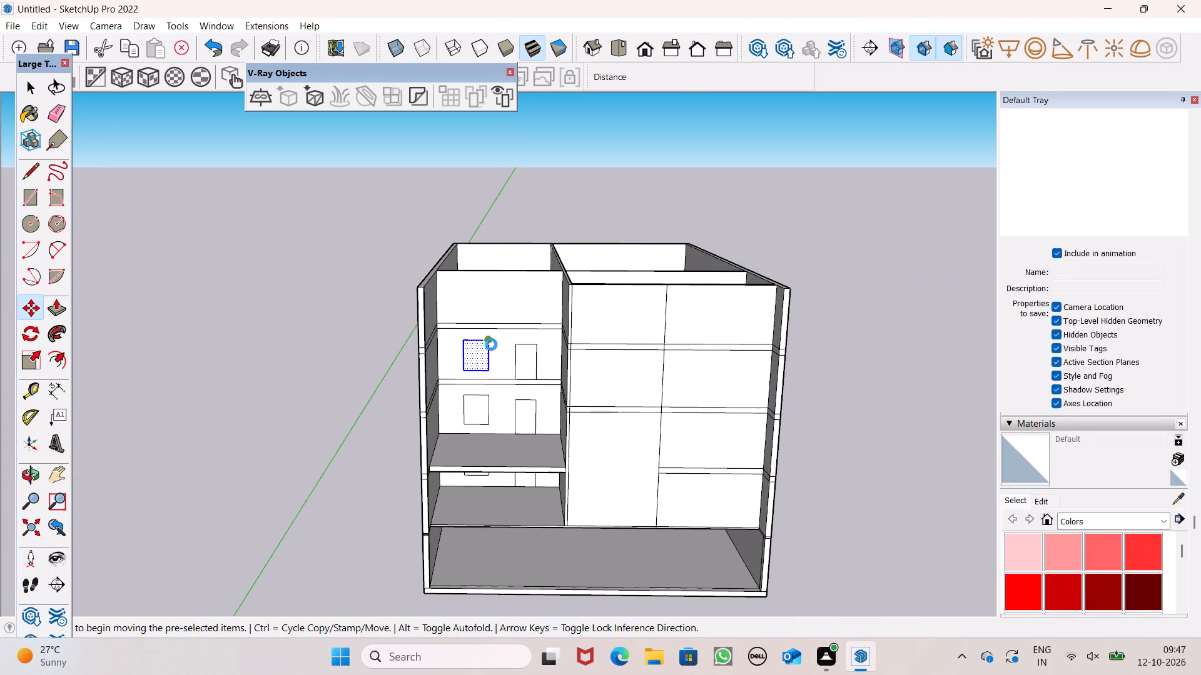
{"action": "scroll", "coordinate": [484, 327], "scroll_direction": "up", "scroll_amount": 6}
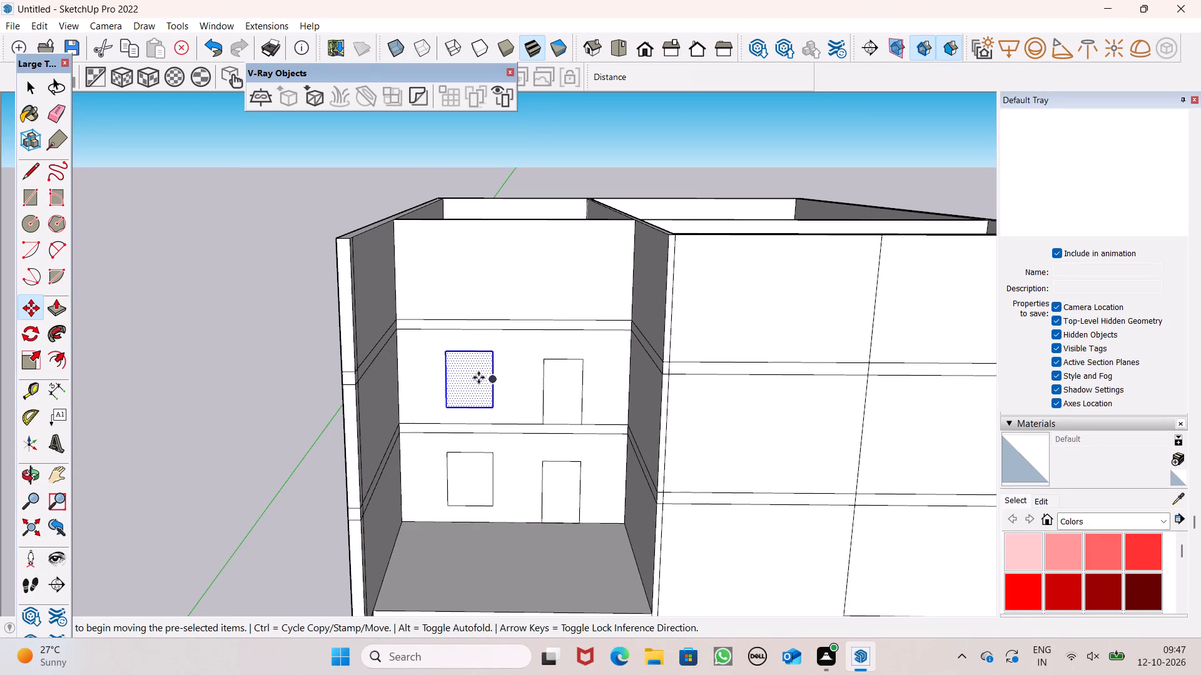
{"action": "left_click_drag", "start_coordinate": [479, 377], "coordinate": [490, 270]}
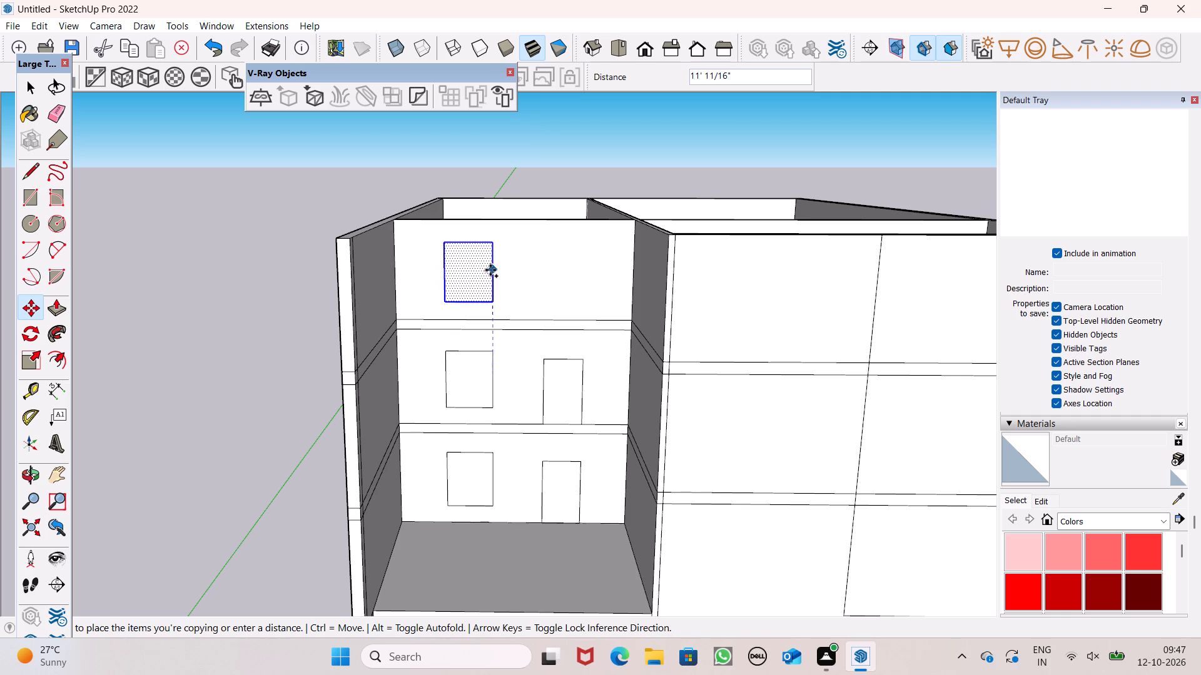
{"action": "left_click_drag", "start_coordinate": [490, 270], "coordinate": [491, 270]}
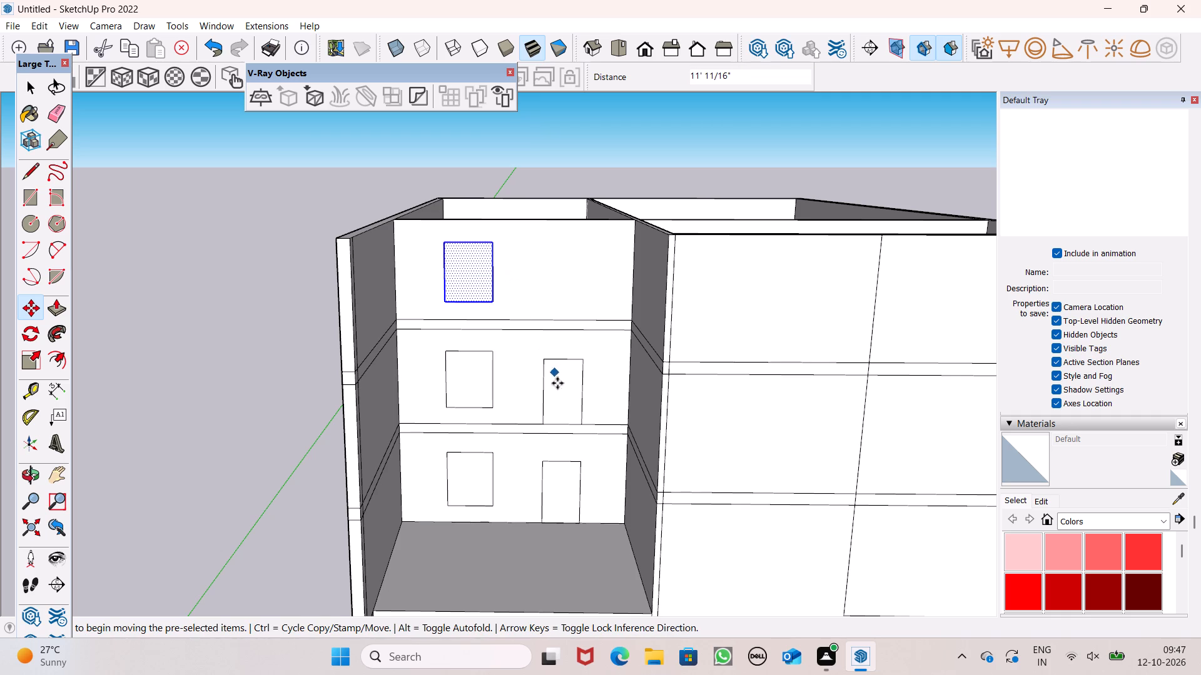
{"action": "key", "text": "space"}
{"action": "left_click", "coordinate": [258, 340]}
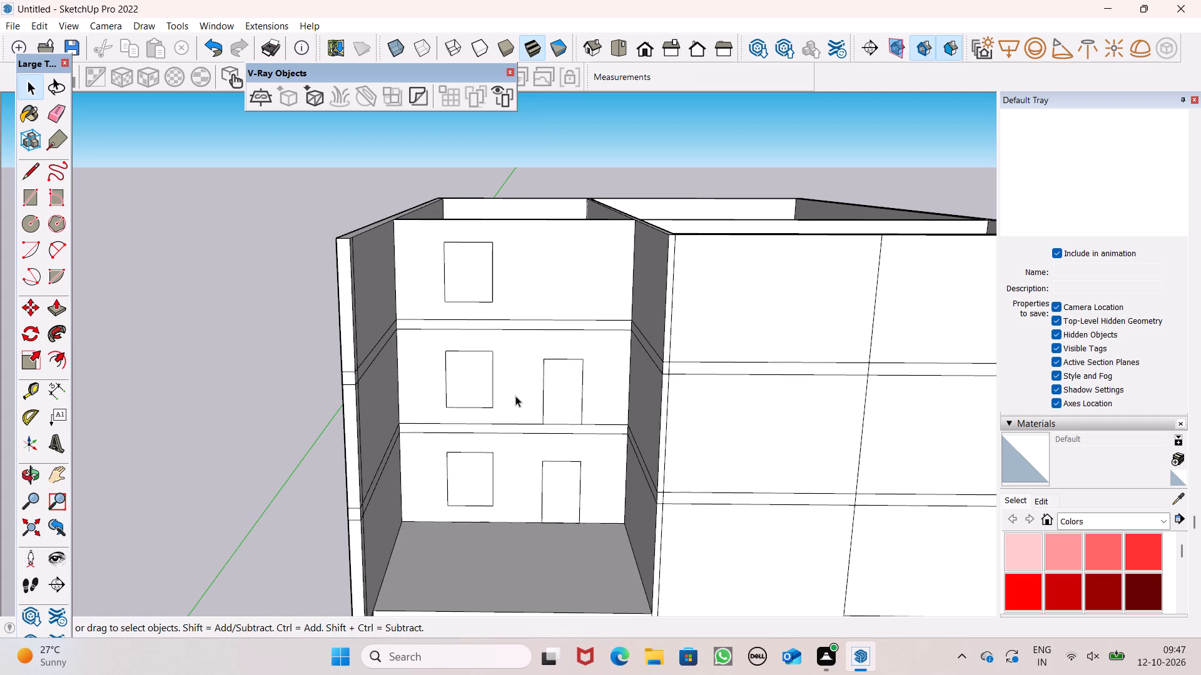
Copy the upper door outline 11' up onto the top storey's back wall, with its base on the floor band's top line.
{"action": "double_click", "coordinate": [570, 392]}
{"action": "key", "text": "m"}
{"action": "key", "text": "shift+Return"}
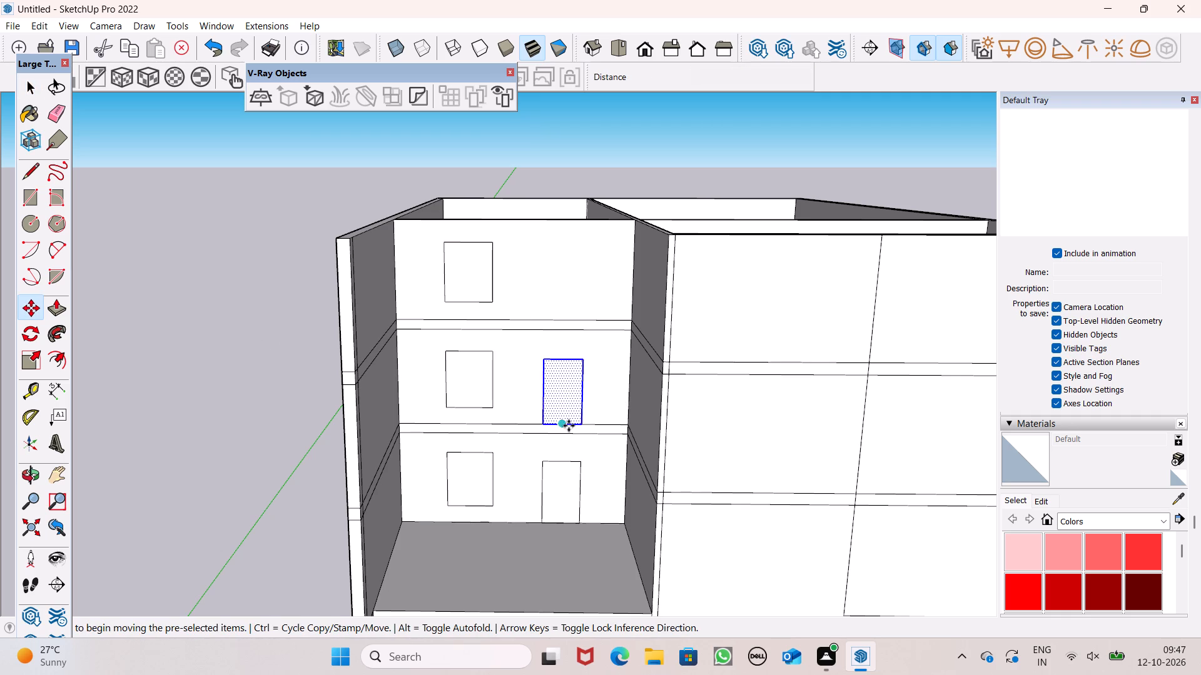
{"action": "left_click_drag", "start_coordinate": [584, 421], "coordinate": [574, 357]}
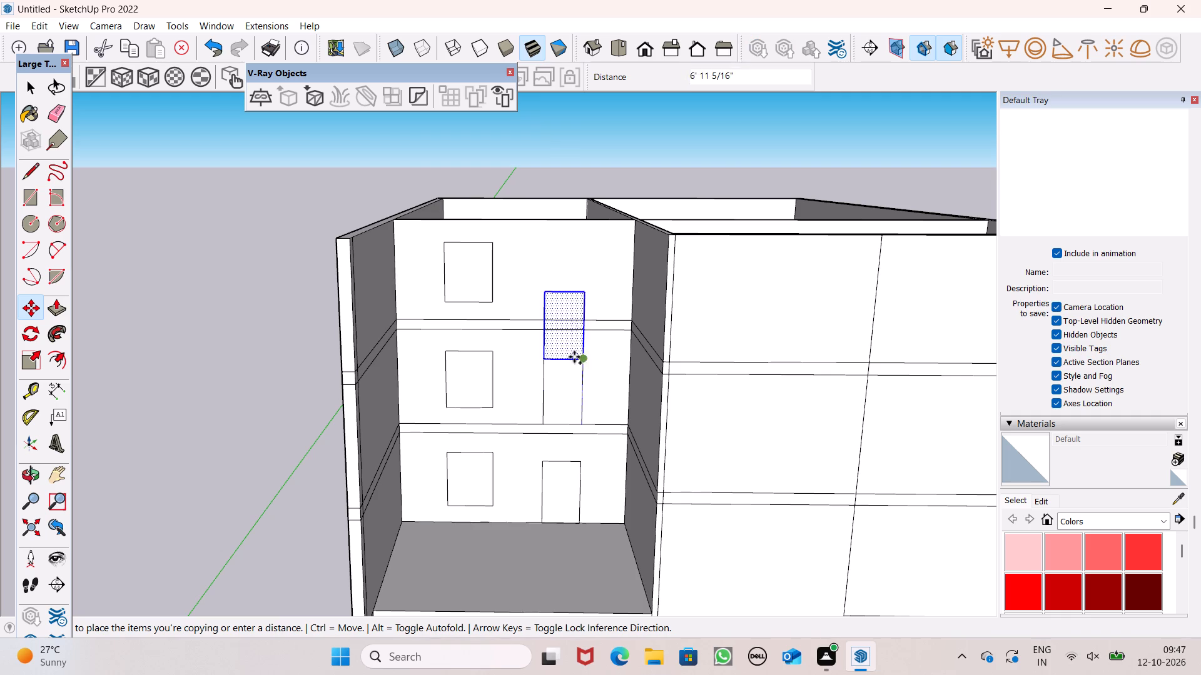
{"action": "left_click_drag", "start_coordinate": [574, 357], "coordinate": [581, 321]}
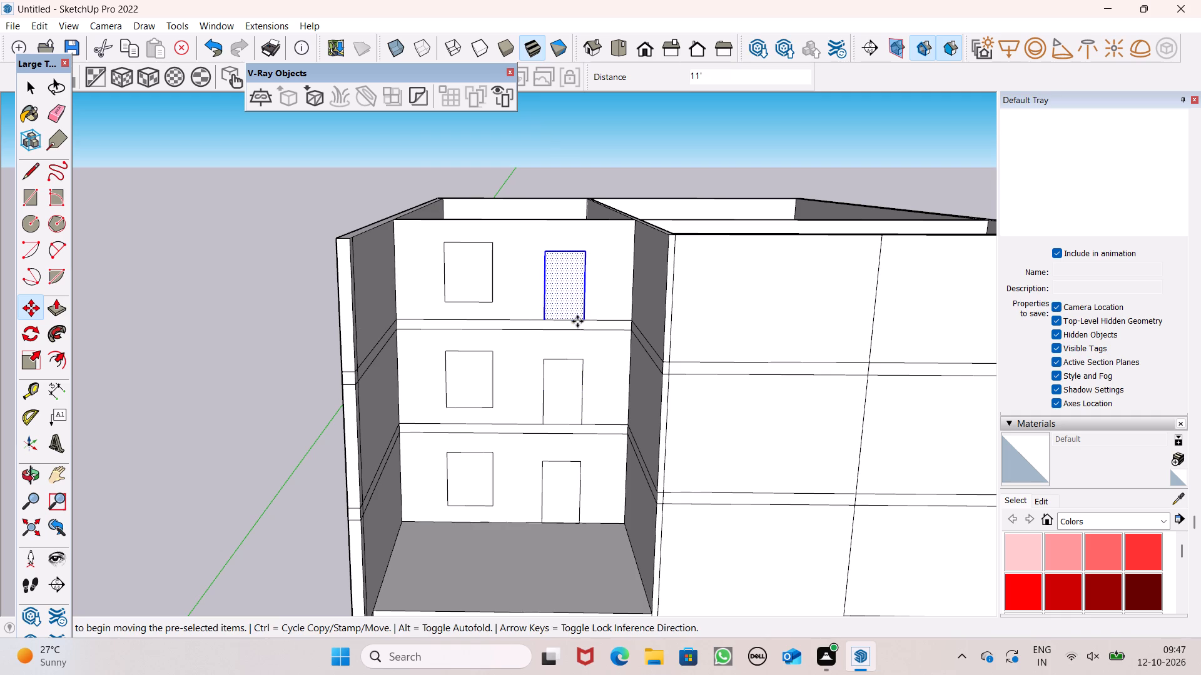
{"action": "key", "text": "space"}
{"action": "left_click", "coordinate": [313, 329]}
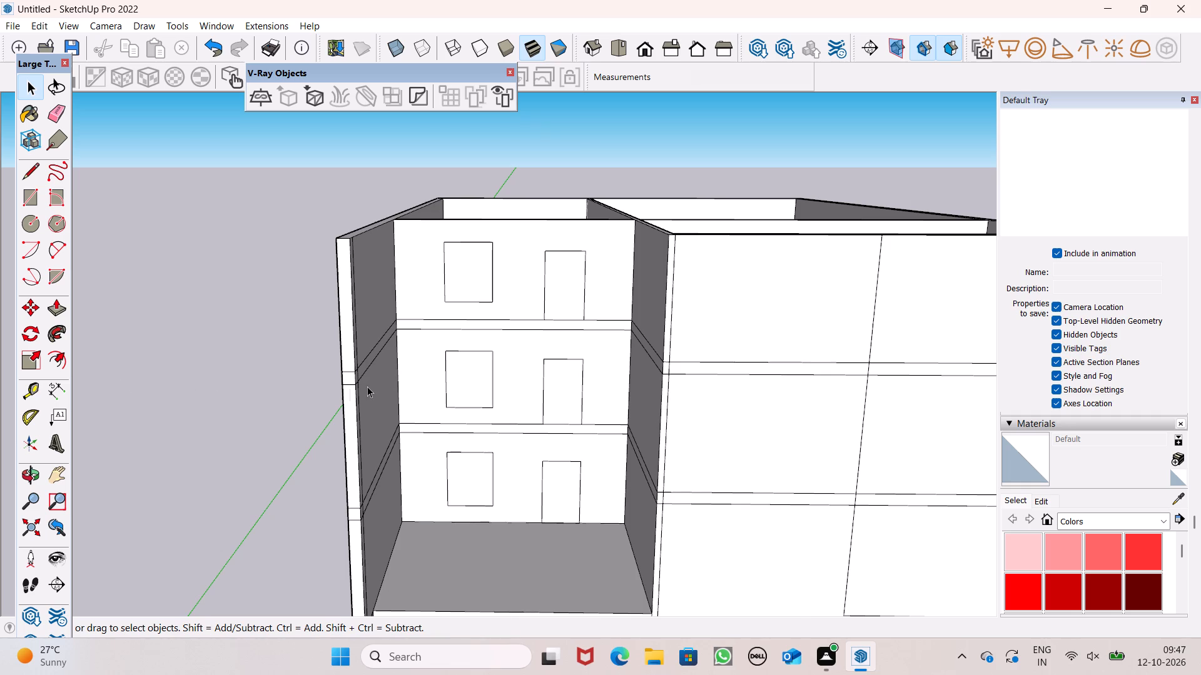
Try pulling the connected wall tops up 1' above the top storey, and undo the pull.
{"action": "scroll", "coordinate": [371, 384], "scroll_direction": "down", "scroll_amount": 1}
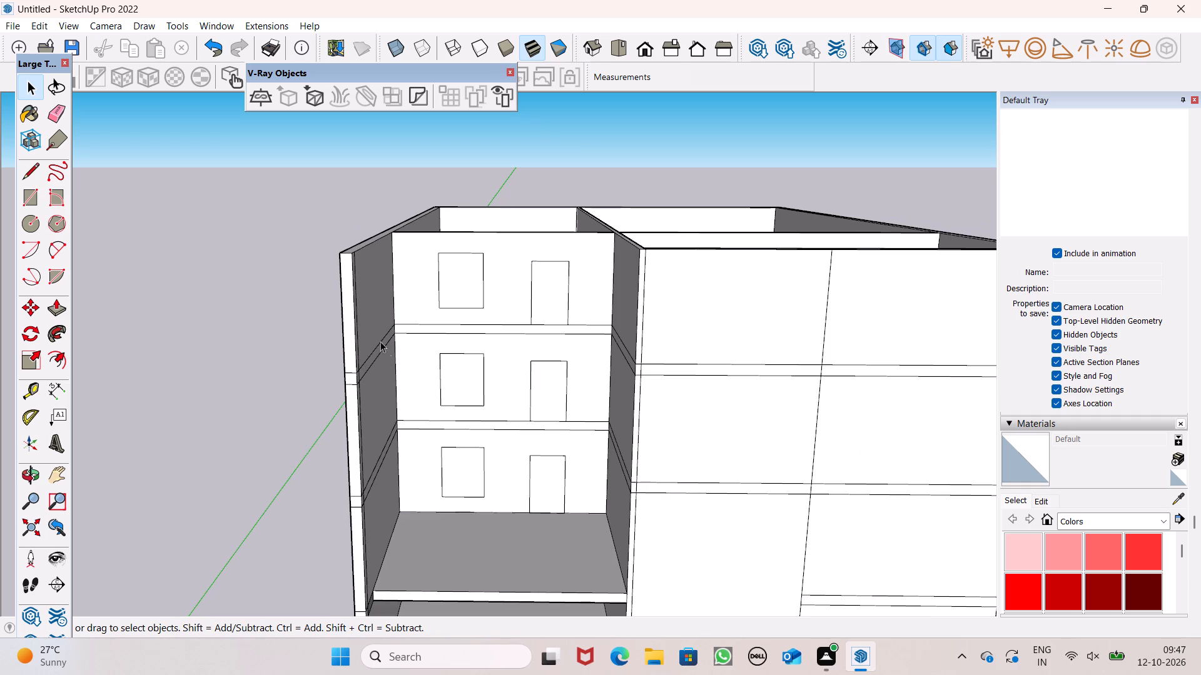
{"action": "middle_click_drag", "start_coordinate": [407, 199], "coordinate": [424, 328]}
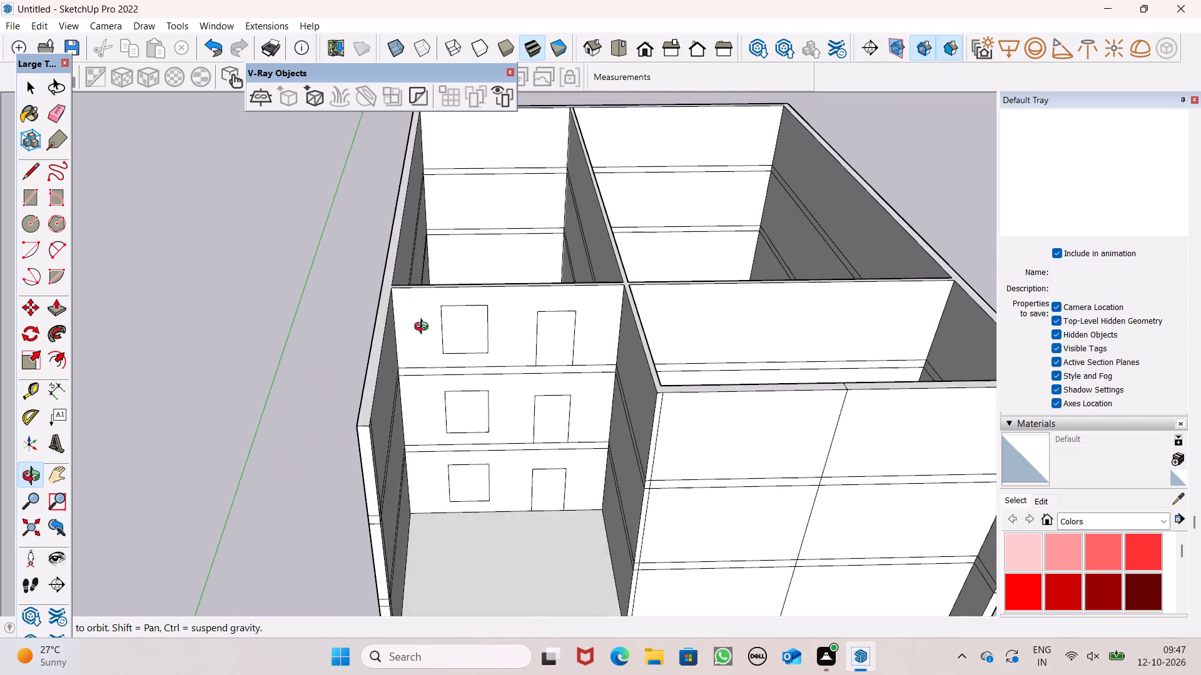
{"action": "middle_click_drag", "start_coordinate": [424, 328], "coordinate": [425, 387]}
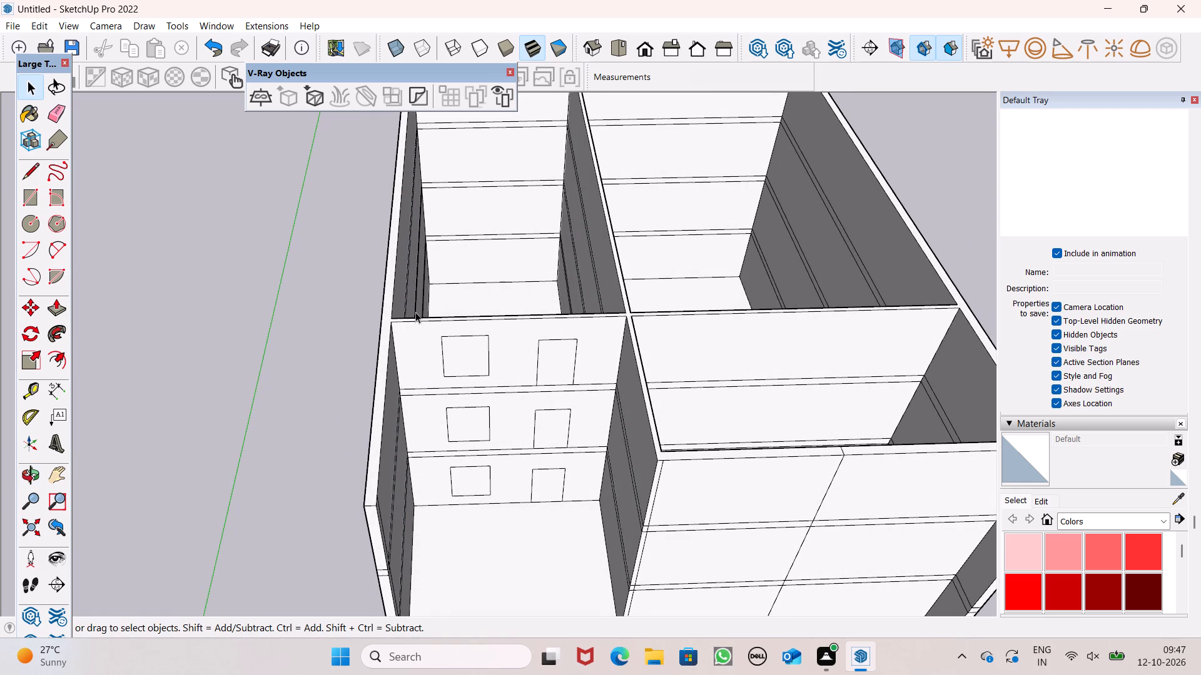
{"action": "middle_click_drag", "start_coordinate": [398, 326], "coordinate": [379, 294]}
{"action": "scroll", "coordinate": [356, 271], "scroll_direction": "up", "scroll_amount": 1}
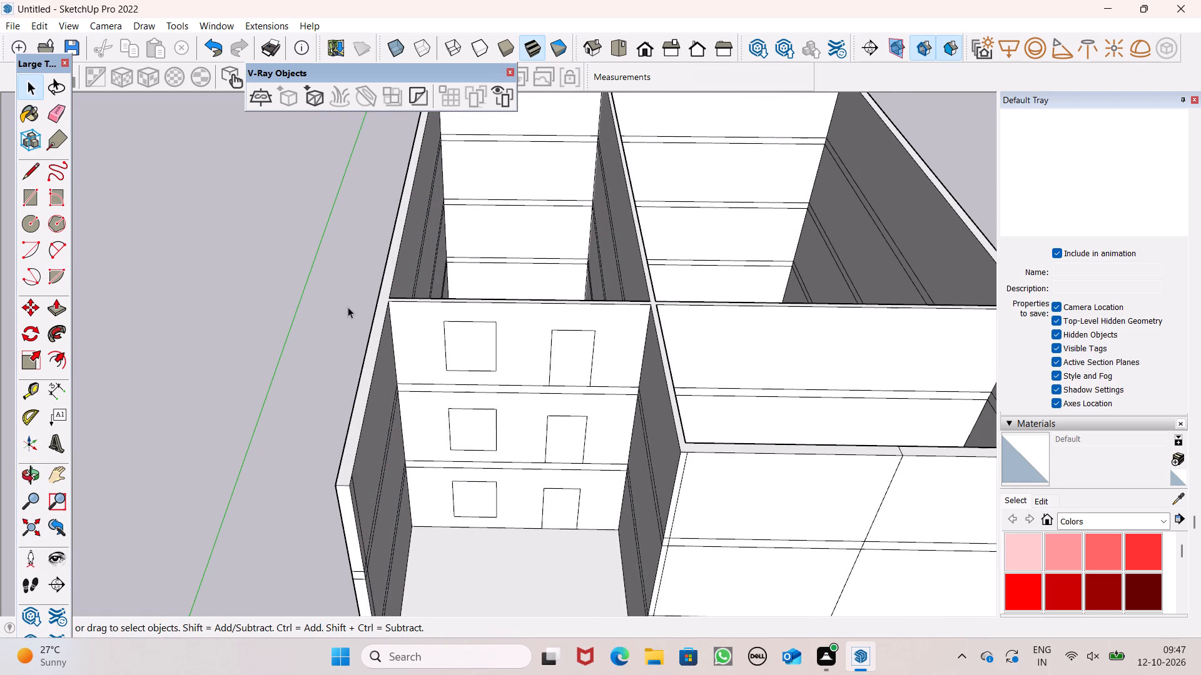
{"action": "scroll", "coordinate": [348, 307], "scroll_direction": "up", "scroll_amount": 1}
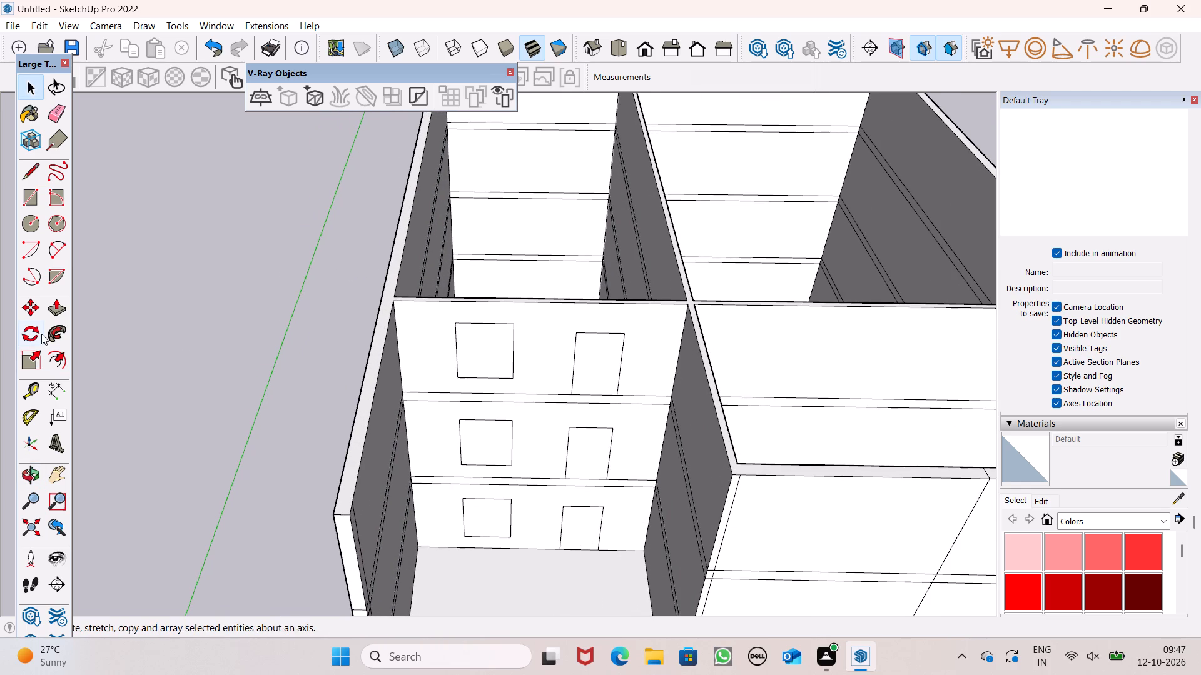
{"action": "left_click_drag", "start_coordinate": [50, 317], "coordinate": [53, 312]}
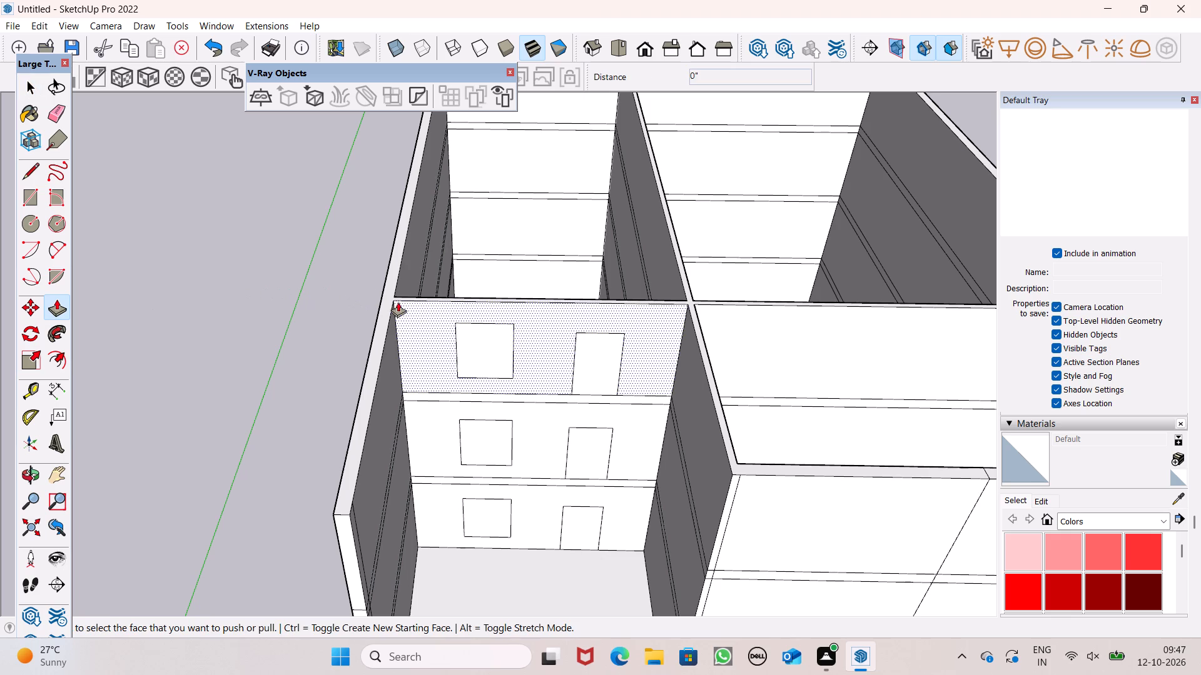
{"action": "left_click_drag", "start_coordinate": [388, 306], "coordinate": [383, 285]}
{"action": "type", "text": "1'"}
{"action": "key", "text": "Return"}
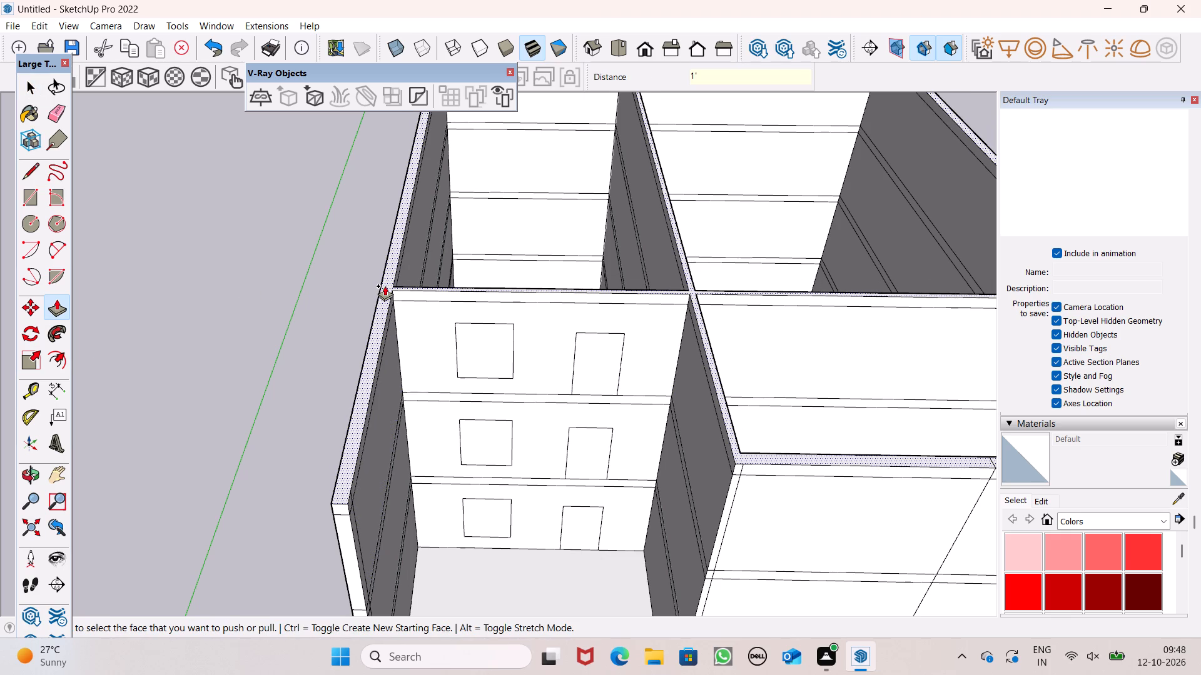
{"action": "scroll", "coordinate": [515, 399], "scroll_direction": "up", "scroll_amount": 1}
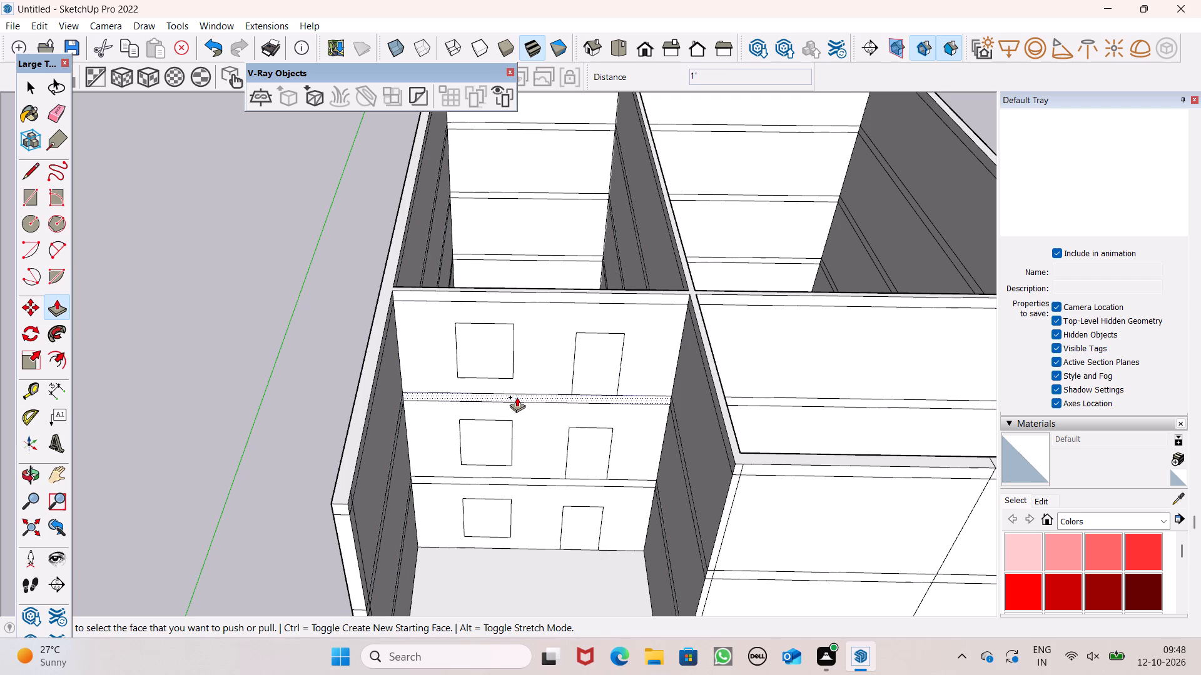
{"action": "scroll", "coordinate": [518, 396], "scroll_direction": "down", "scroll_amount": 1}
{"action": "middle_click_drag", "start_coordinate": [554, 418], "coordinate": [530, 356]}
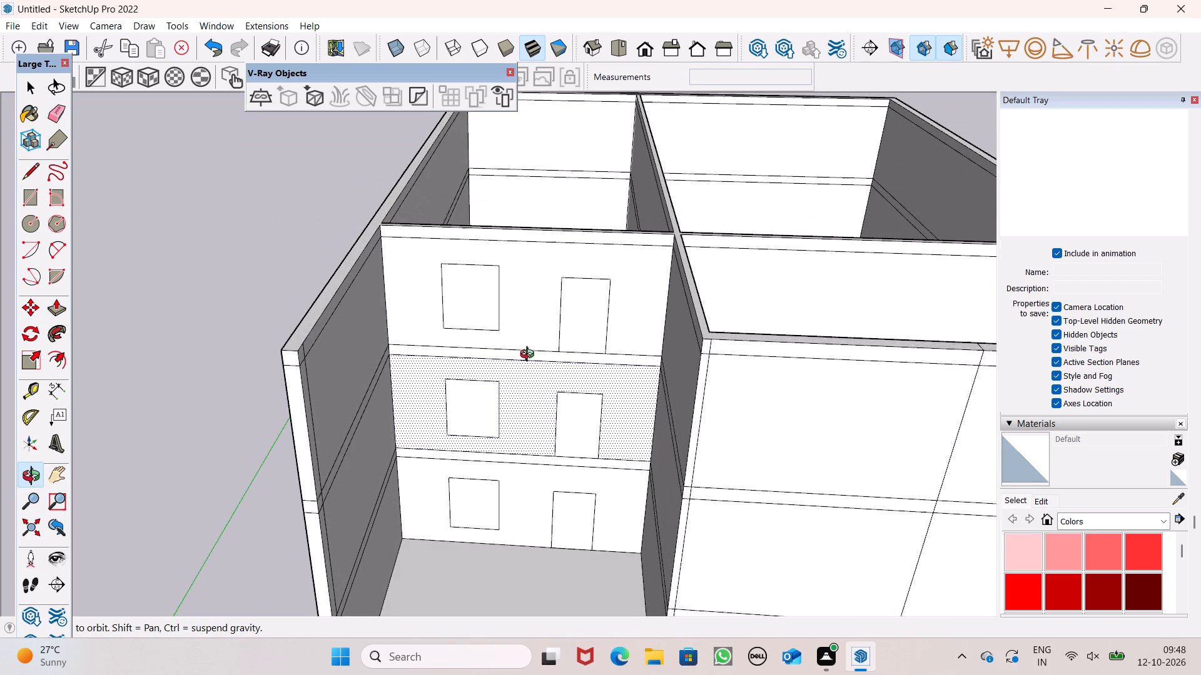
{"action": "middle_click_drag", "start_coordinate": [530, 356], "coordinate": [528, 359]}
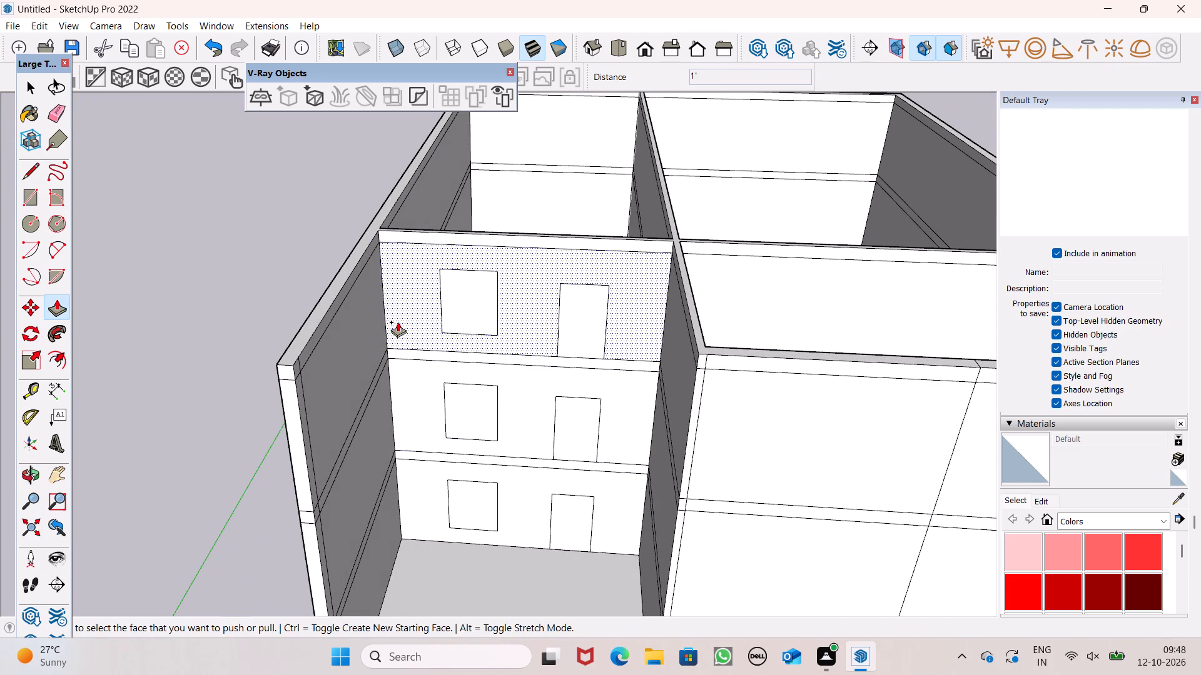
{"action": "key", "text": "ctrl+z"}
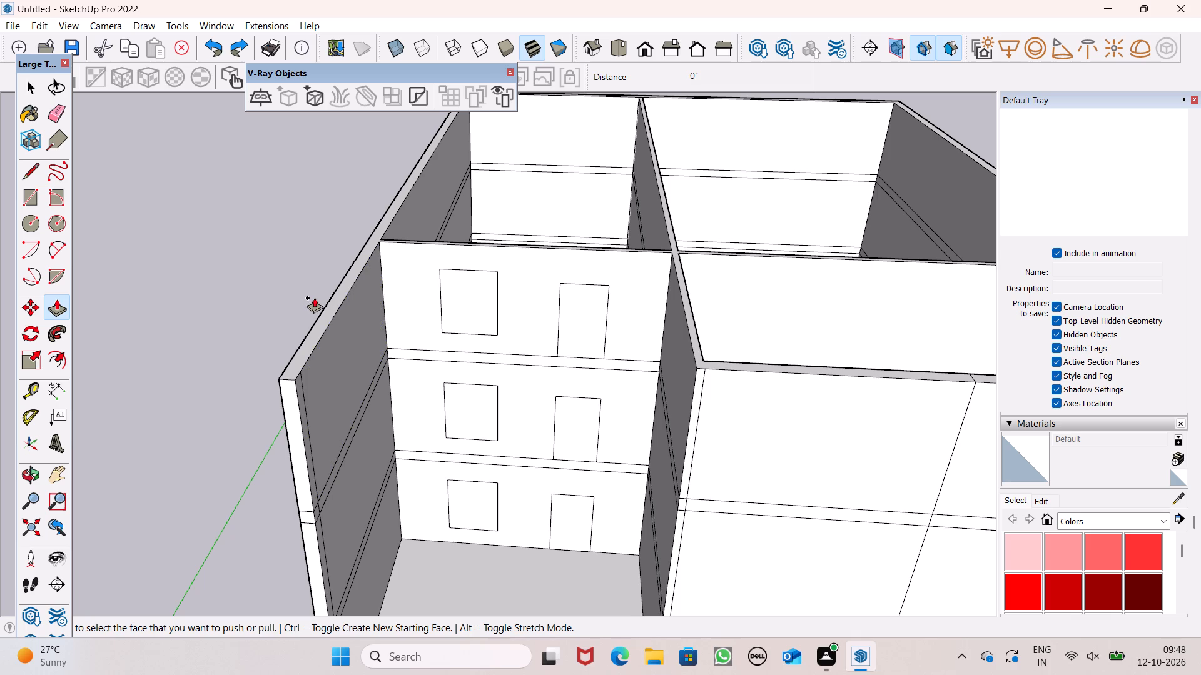
Pull the connected wall tops up 2' to form the band above the top storey.
{"action": "left_click_drag", "start_coordinate": [335, 296], "coordinate": [328, 267]}
{"action": "type", "text": "2'"}
{"action": "key", "text": "Return"}
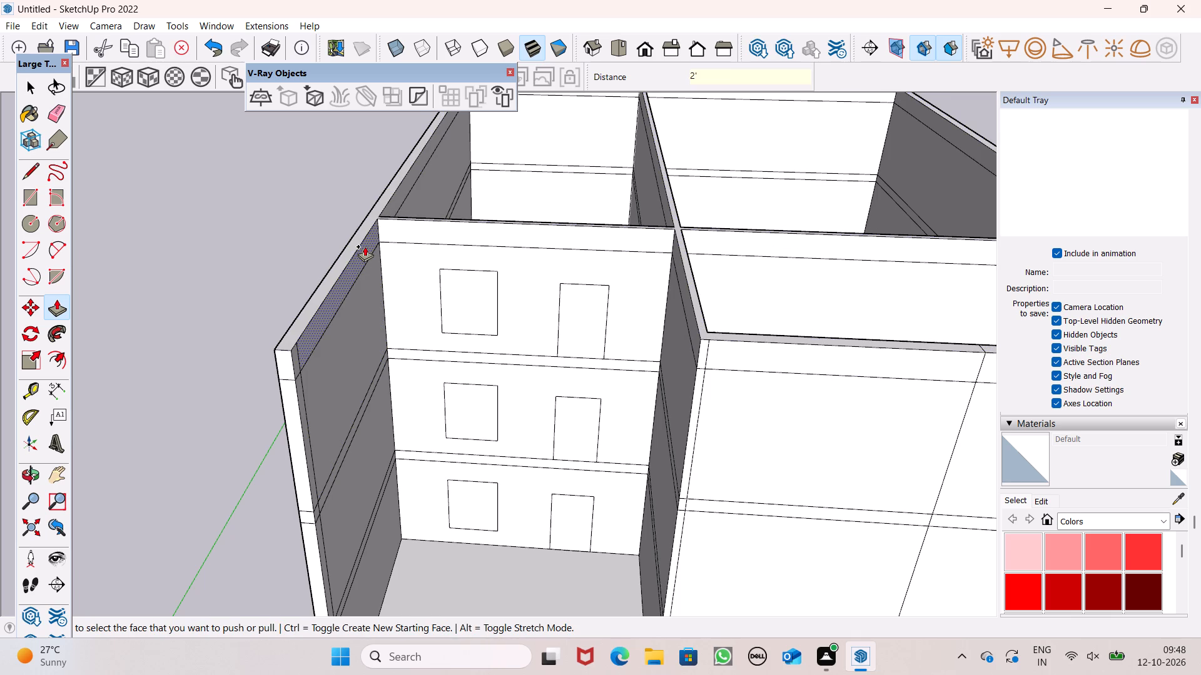
{"action": "scroll", "coordinate": [414, 276], "scroll_direction": "down", "scroll_amount": 4}
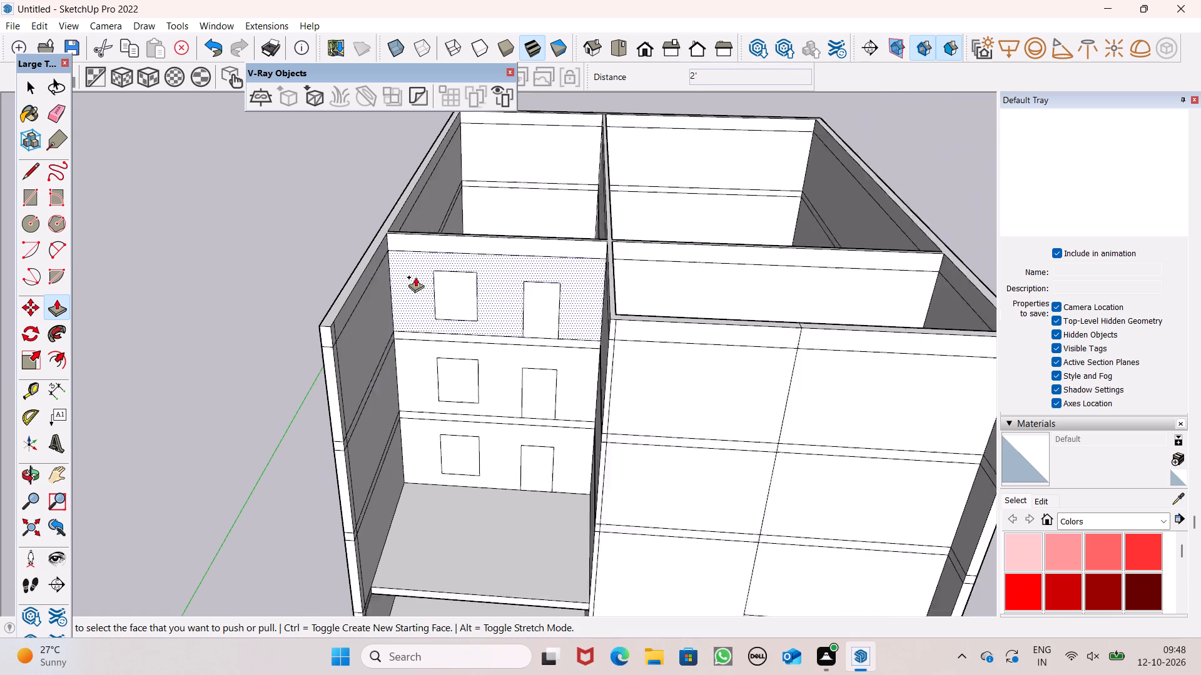
{"action": "scroll", "coordinate": [415, 277], "scroll_direction": "down", "scroll_amount": 2}
{"action": "key", "text": "space"}
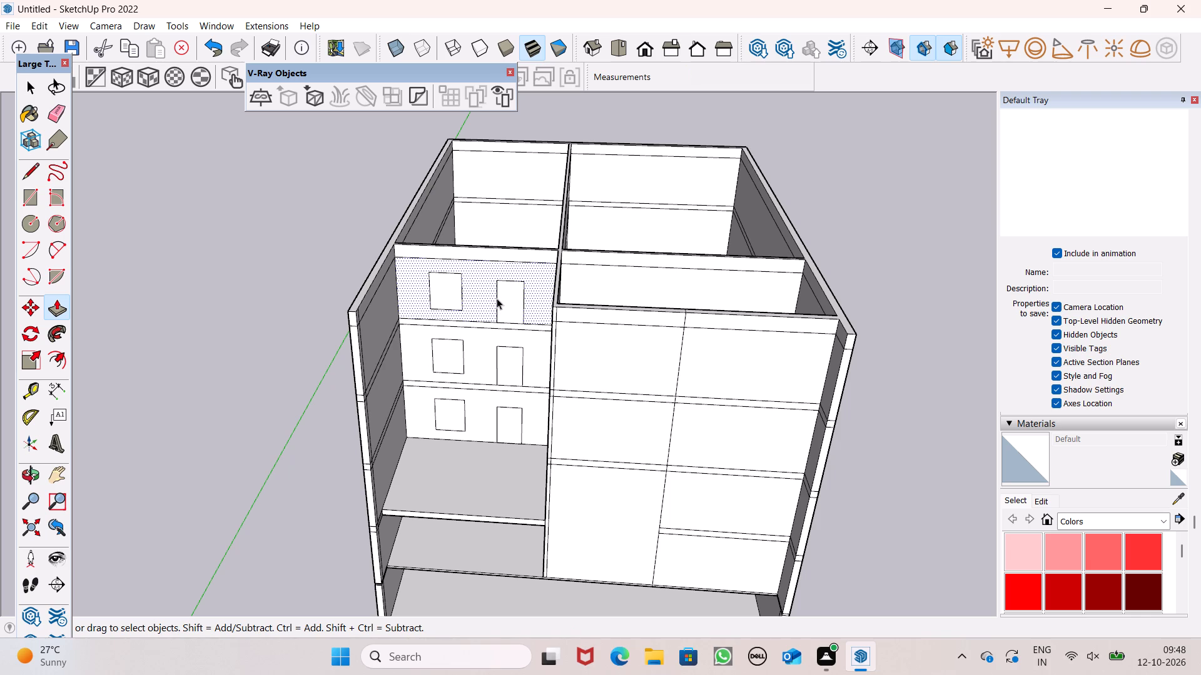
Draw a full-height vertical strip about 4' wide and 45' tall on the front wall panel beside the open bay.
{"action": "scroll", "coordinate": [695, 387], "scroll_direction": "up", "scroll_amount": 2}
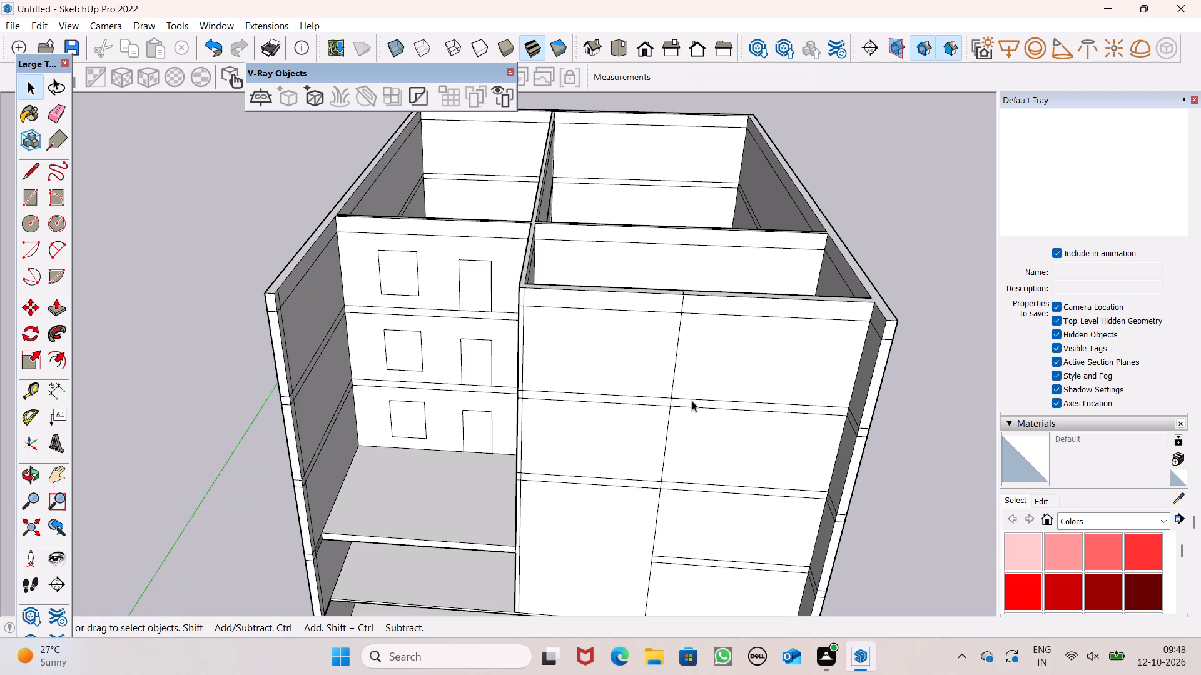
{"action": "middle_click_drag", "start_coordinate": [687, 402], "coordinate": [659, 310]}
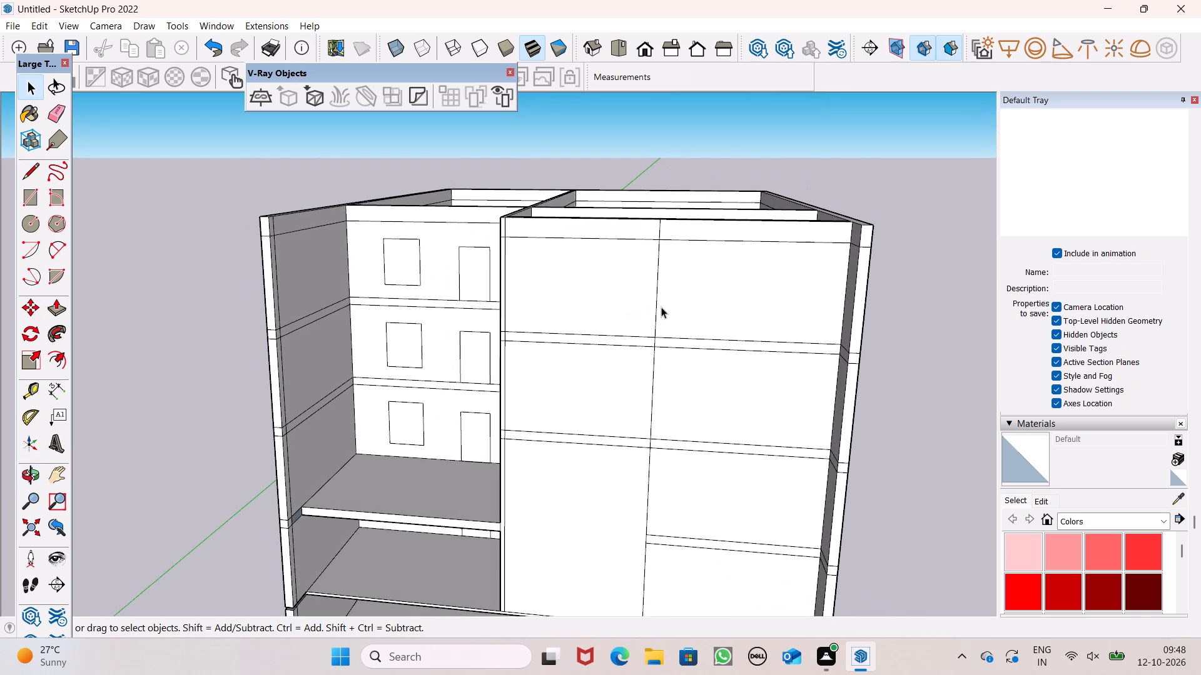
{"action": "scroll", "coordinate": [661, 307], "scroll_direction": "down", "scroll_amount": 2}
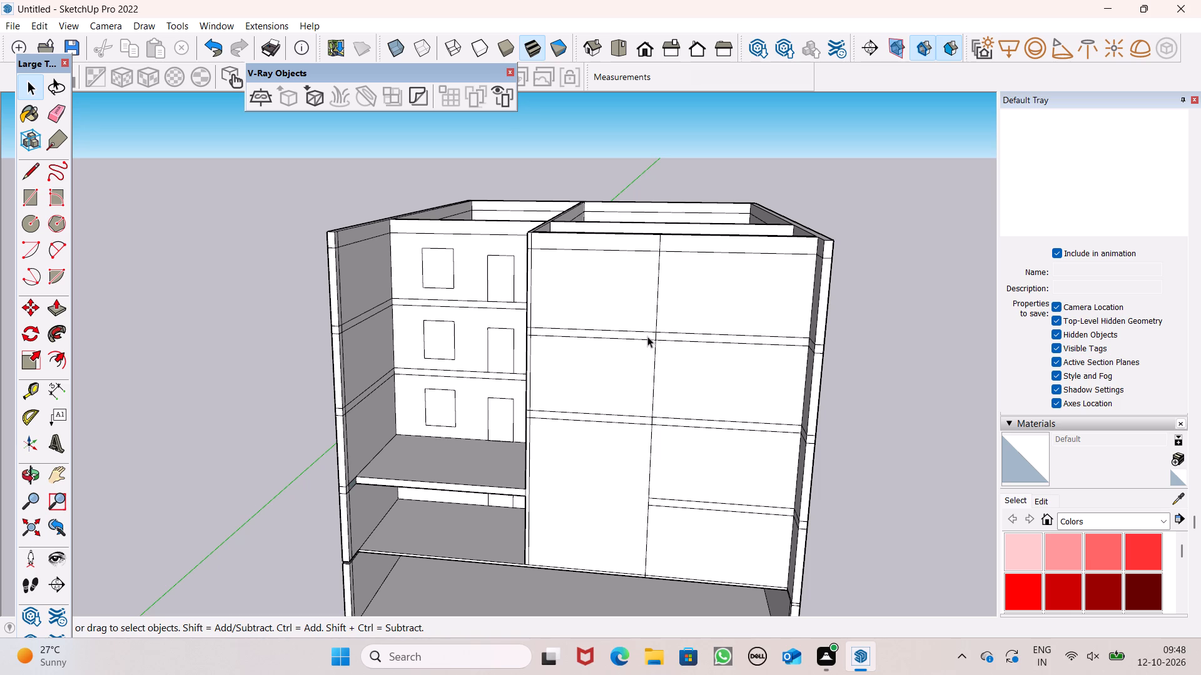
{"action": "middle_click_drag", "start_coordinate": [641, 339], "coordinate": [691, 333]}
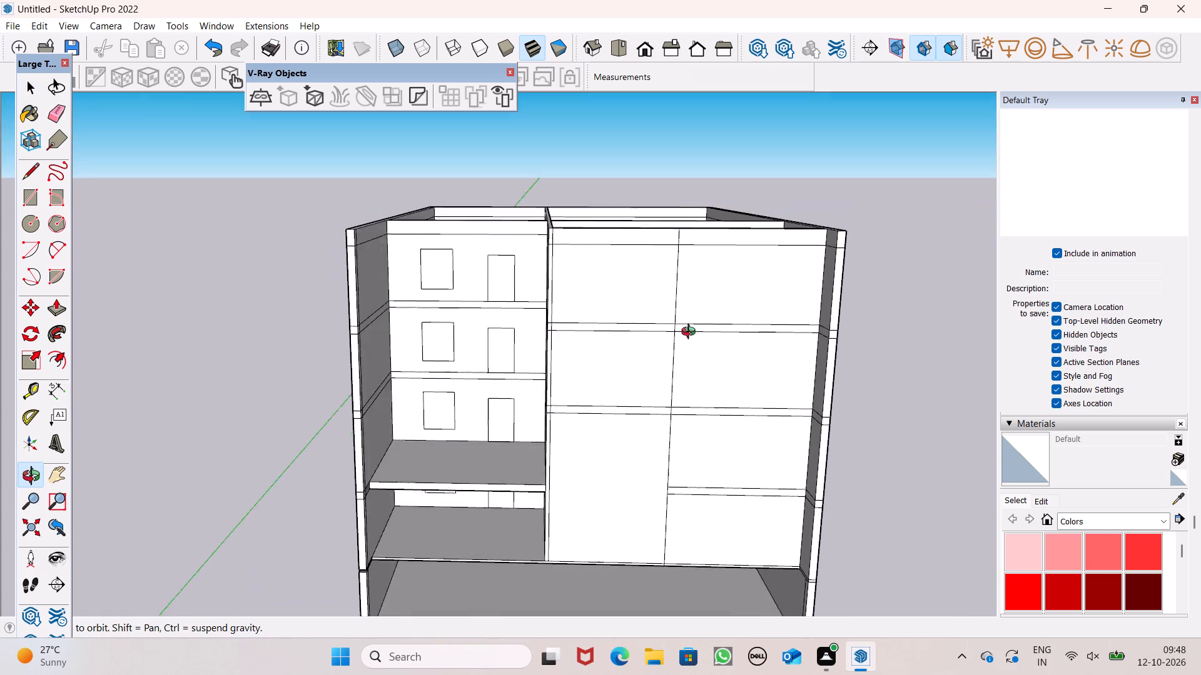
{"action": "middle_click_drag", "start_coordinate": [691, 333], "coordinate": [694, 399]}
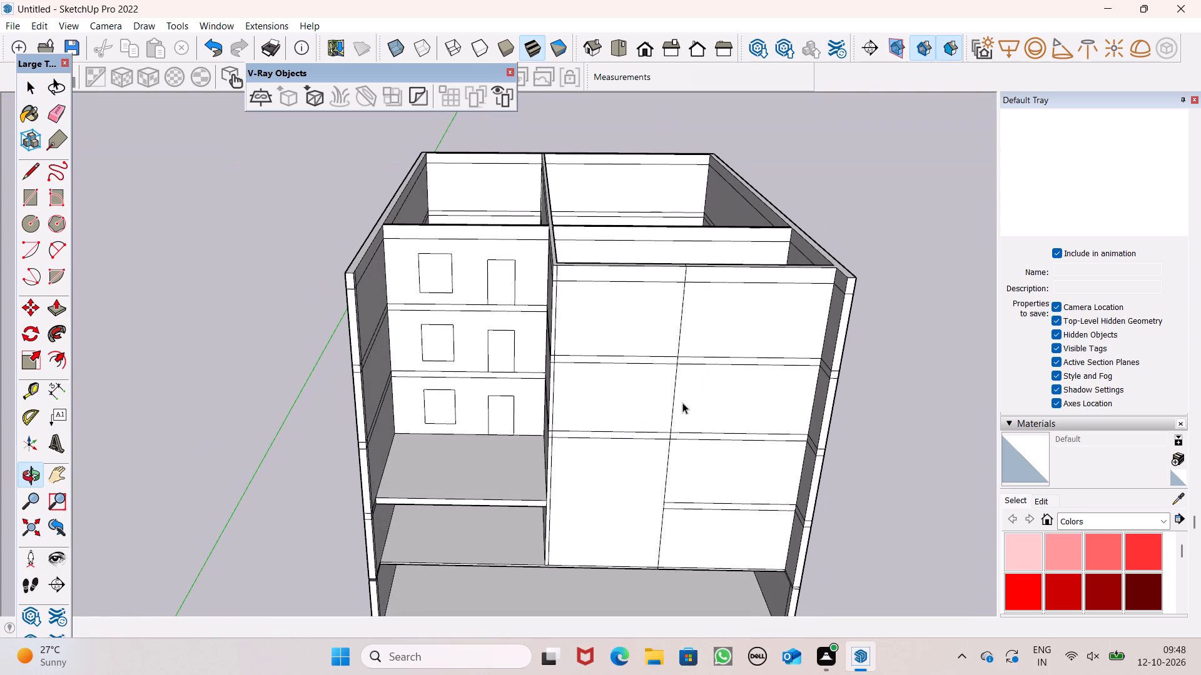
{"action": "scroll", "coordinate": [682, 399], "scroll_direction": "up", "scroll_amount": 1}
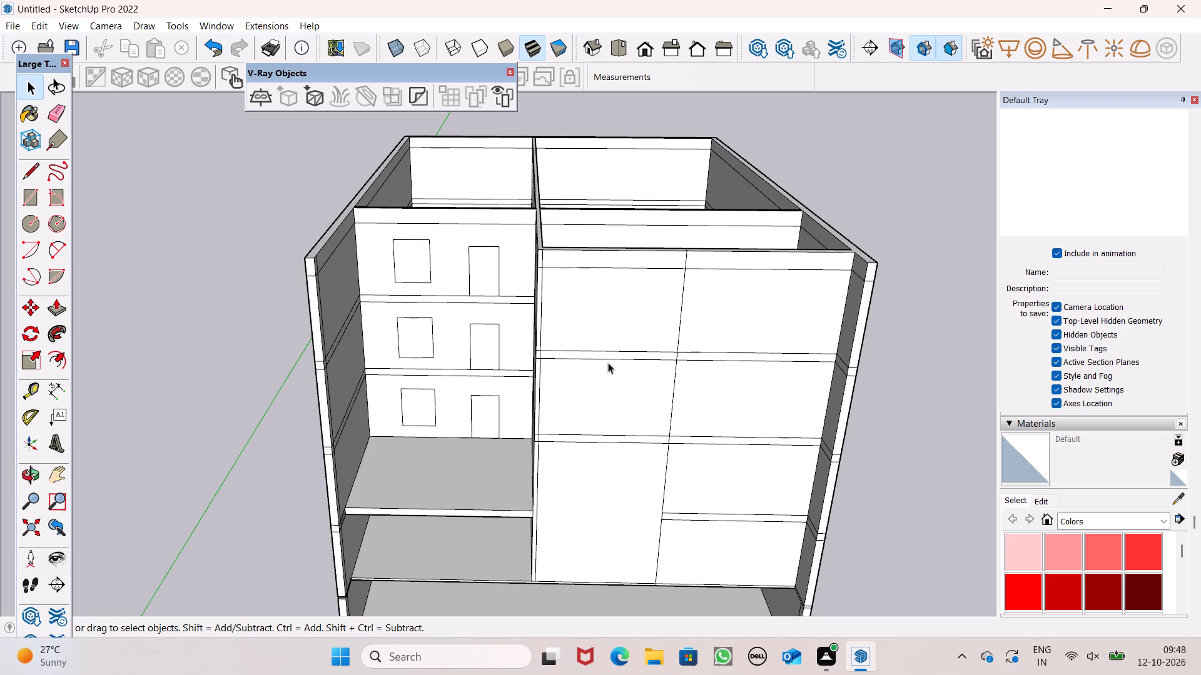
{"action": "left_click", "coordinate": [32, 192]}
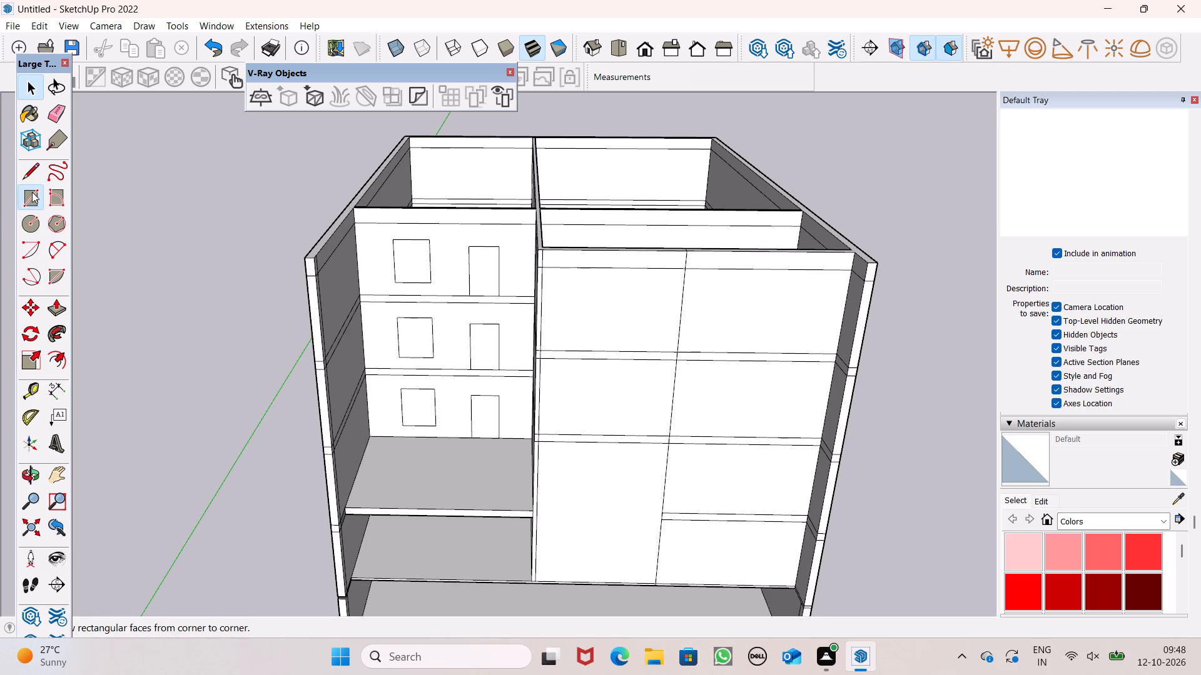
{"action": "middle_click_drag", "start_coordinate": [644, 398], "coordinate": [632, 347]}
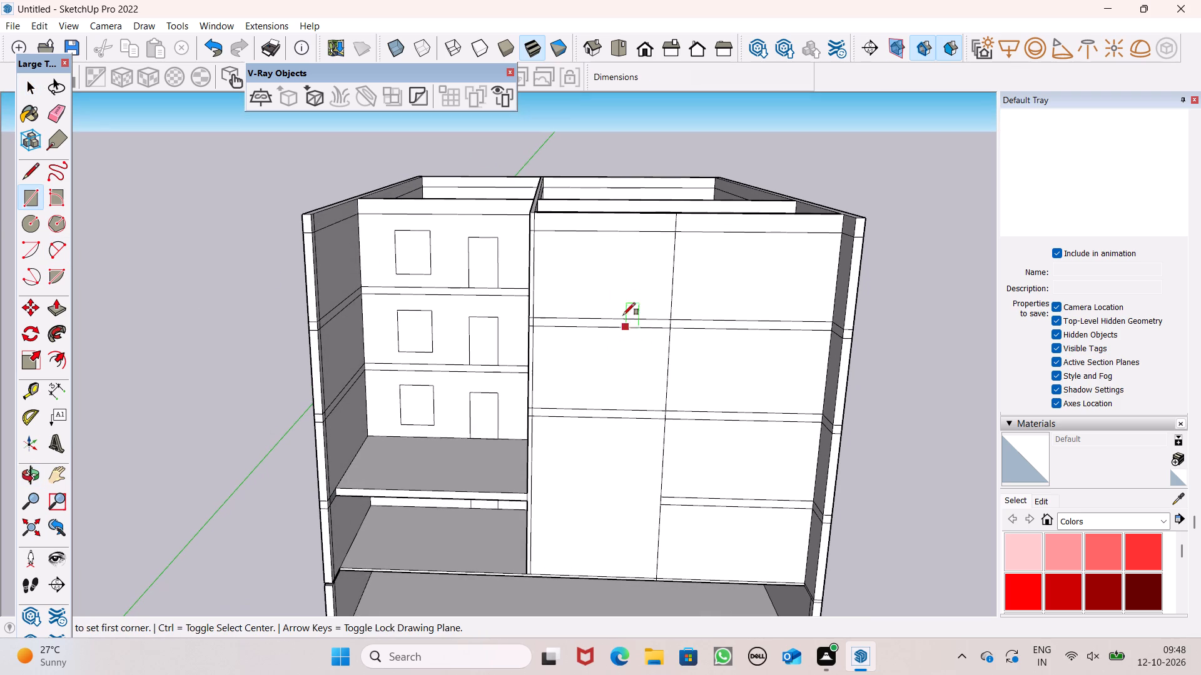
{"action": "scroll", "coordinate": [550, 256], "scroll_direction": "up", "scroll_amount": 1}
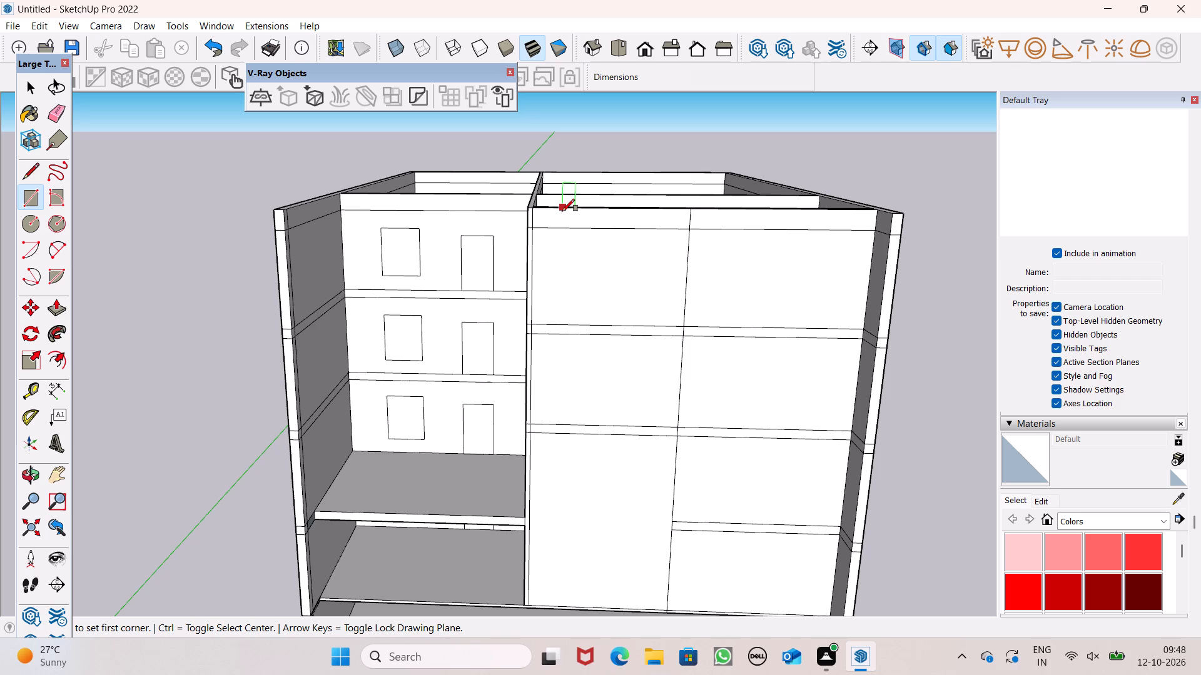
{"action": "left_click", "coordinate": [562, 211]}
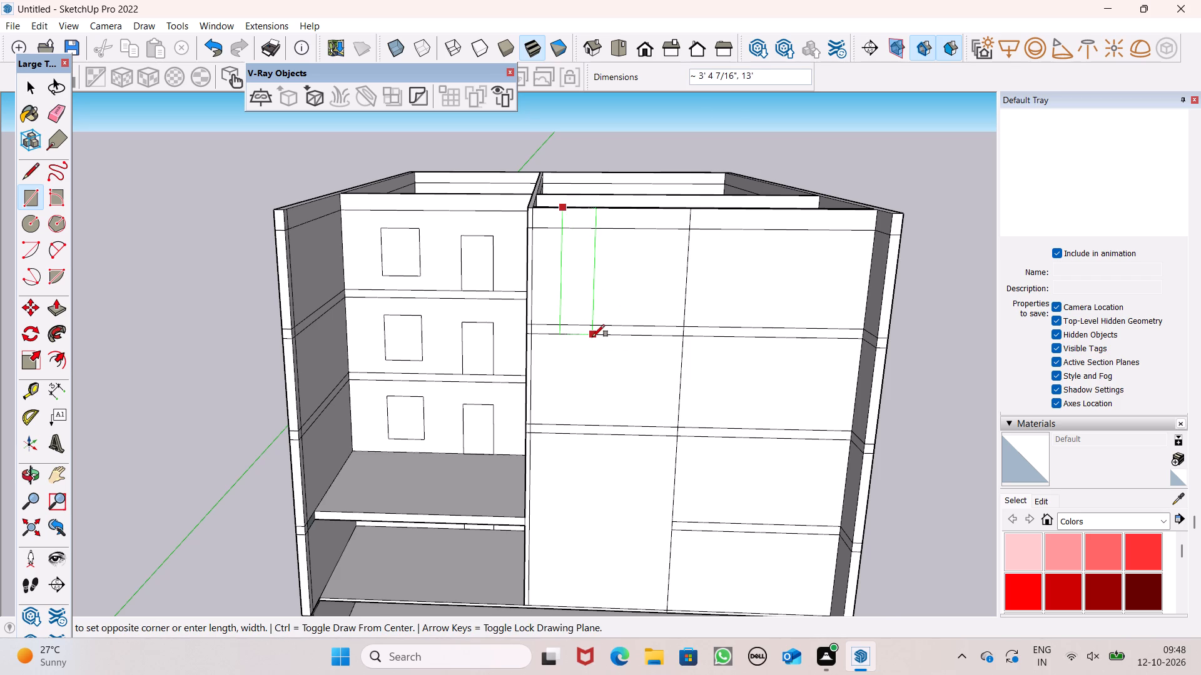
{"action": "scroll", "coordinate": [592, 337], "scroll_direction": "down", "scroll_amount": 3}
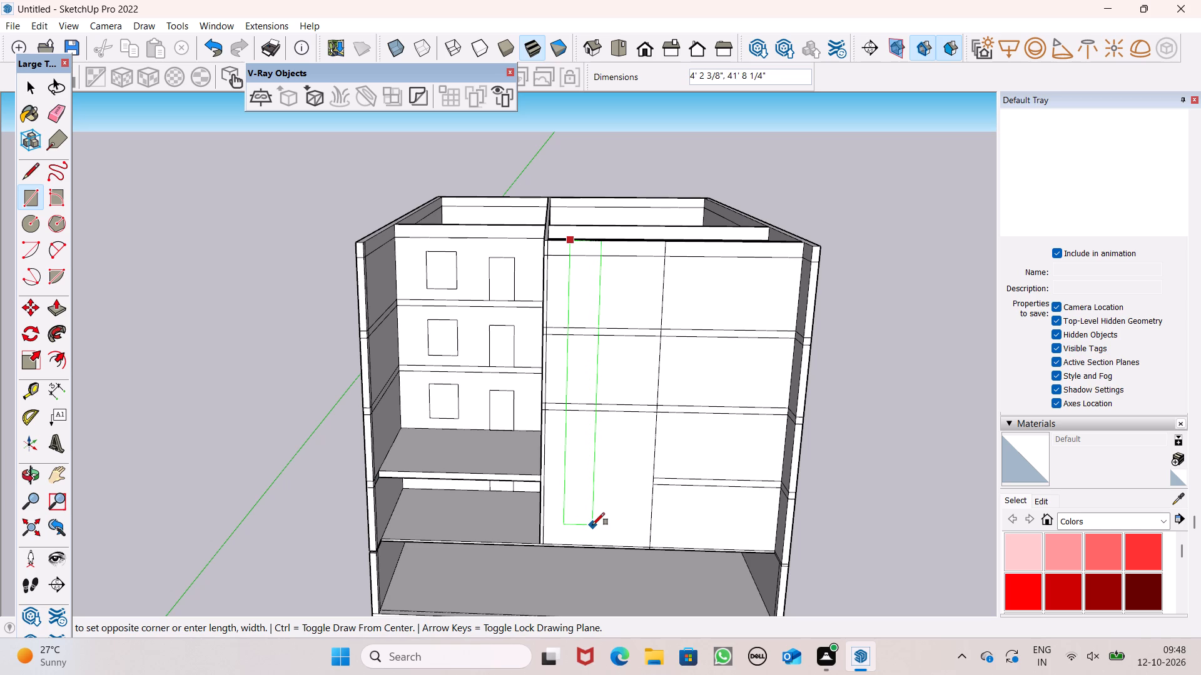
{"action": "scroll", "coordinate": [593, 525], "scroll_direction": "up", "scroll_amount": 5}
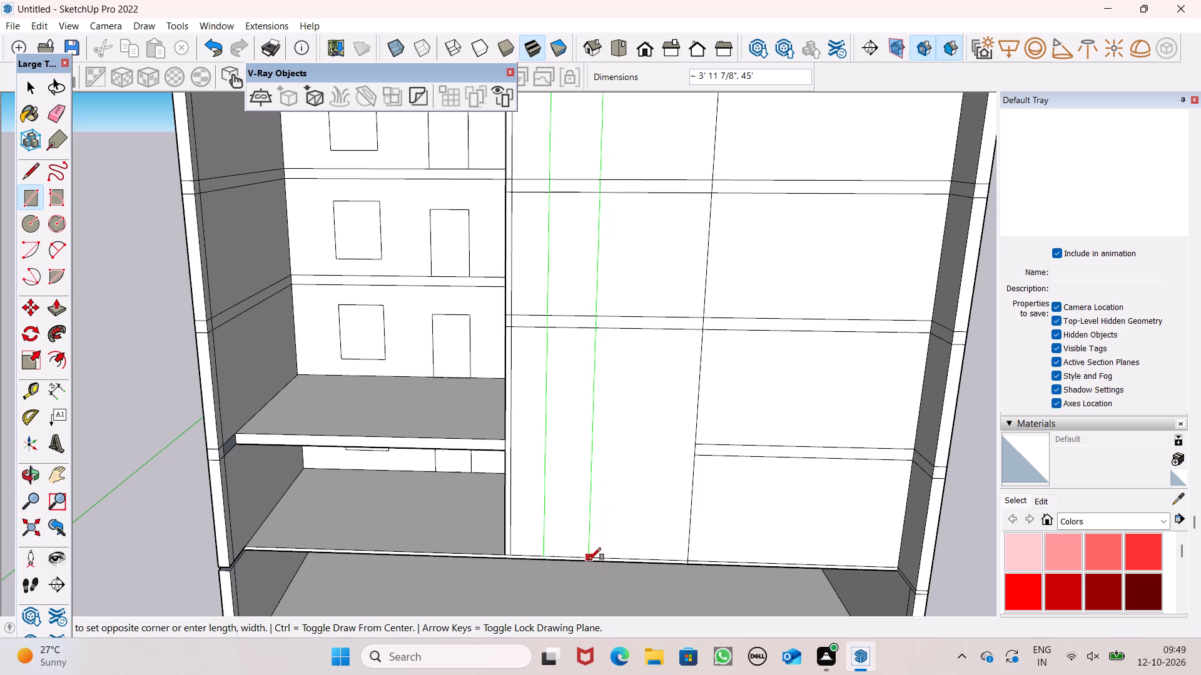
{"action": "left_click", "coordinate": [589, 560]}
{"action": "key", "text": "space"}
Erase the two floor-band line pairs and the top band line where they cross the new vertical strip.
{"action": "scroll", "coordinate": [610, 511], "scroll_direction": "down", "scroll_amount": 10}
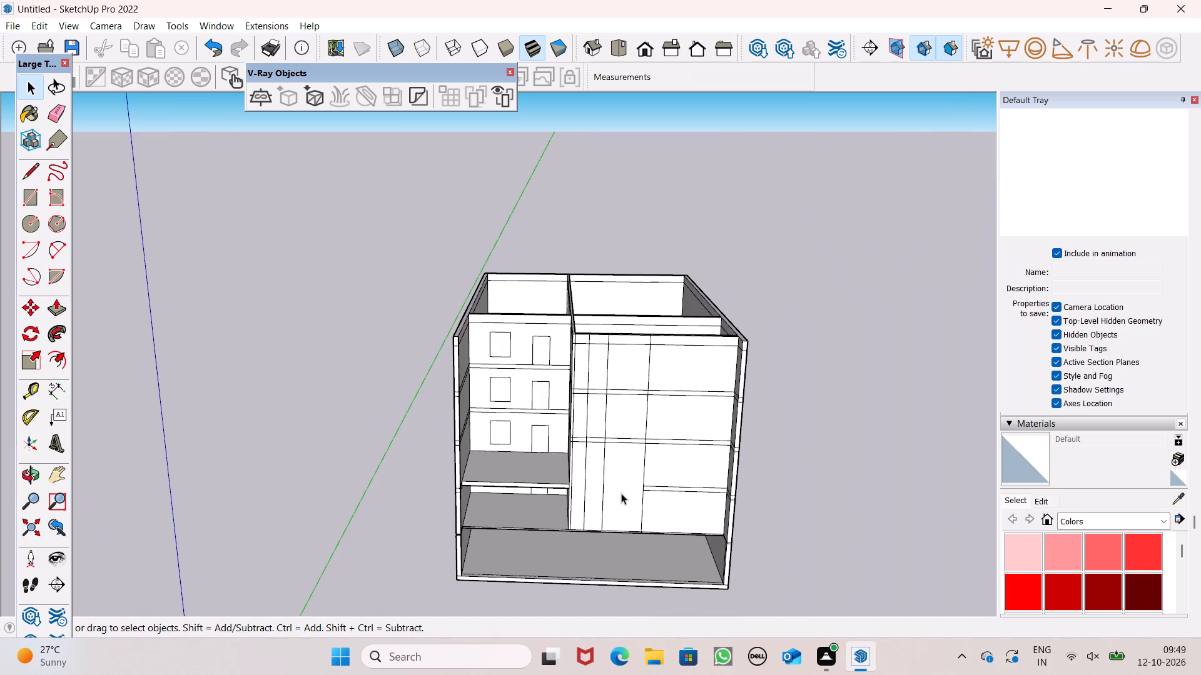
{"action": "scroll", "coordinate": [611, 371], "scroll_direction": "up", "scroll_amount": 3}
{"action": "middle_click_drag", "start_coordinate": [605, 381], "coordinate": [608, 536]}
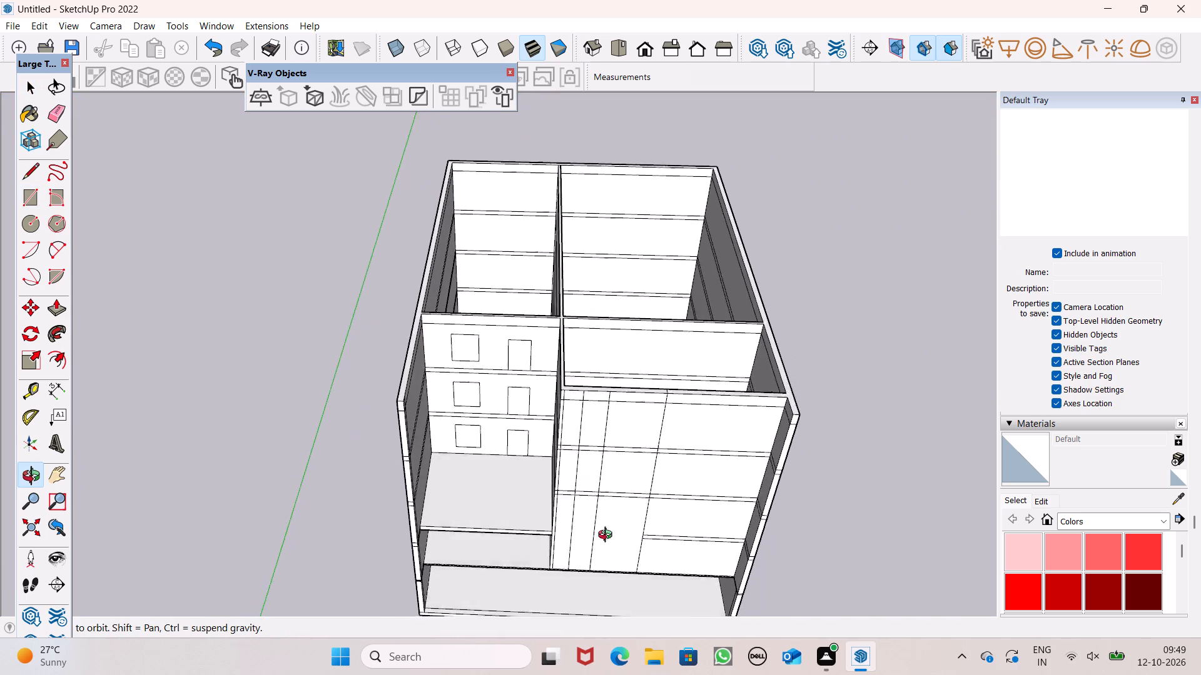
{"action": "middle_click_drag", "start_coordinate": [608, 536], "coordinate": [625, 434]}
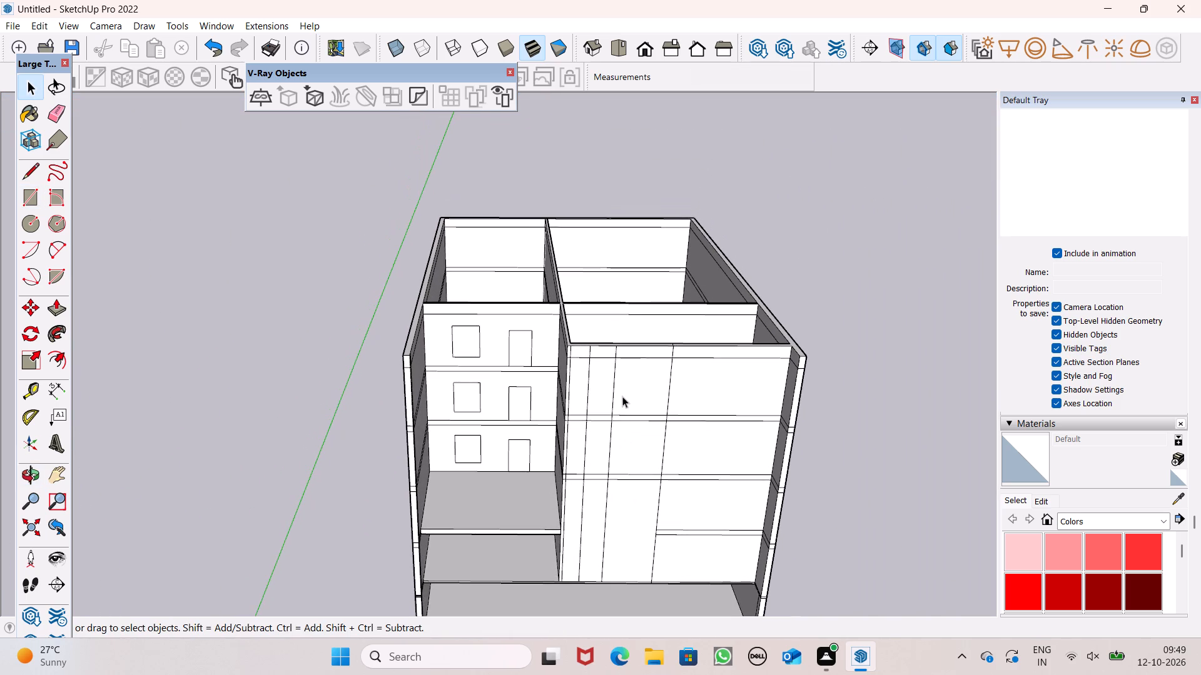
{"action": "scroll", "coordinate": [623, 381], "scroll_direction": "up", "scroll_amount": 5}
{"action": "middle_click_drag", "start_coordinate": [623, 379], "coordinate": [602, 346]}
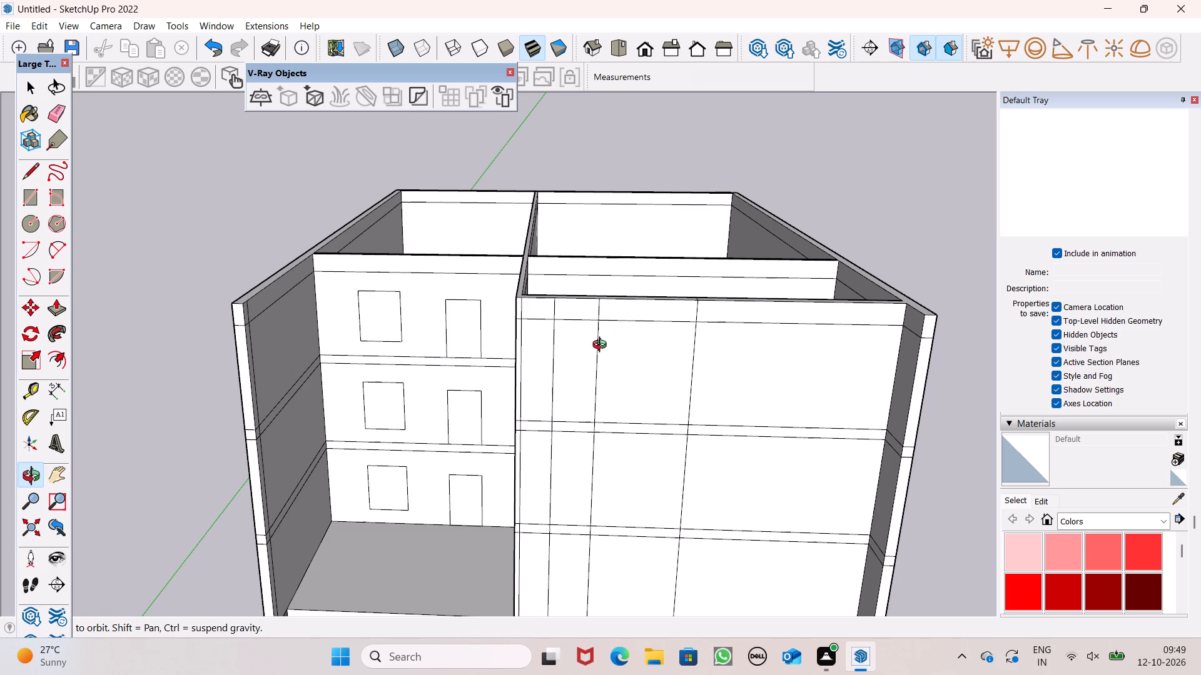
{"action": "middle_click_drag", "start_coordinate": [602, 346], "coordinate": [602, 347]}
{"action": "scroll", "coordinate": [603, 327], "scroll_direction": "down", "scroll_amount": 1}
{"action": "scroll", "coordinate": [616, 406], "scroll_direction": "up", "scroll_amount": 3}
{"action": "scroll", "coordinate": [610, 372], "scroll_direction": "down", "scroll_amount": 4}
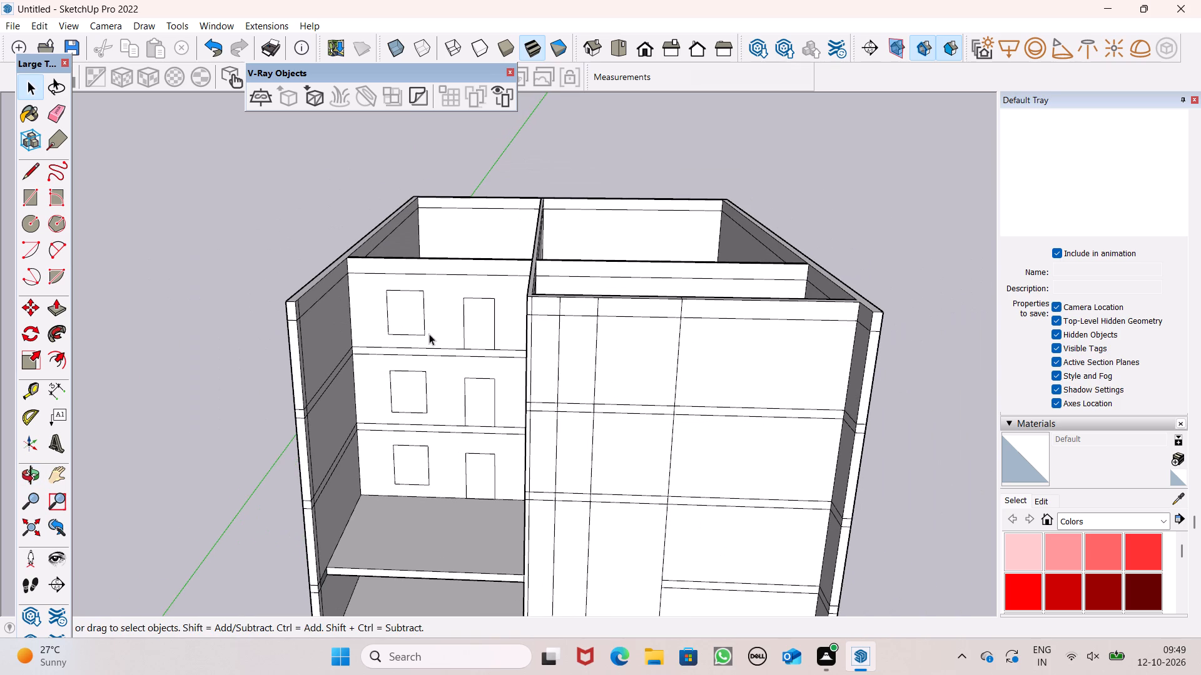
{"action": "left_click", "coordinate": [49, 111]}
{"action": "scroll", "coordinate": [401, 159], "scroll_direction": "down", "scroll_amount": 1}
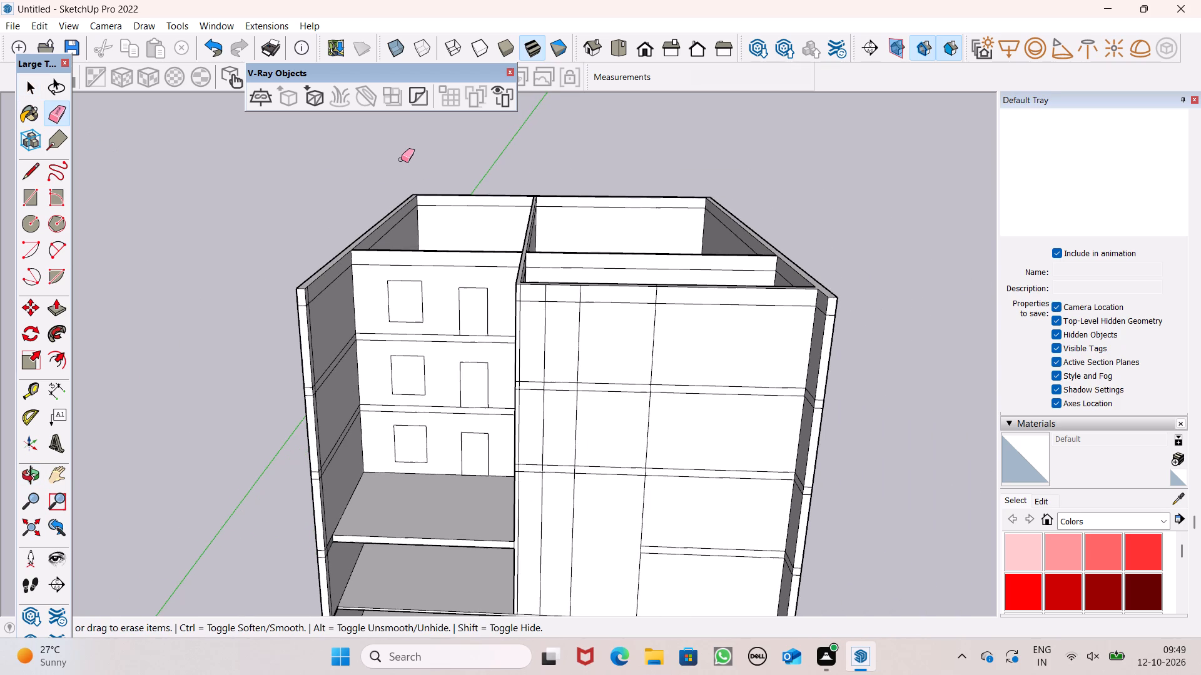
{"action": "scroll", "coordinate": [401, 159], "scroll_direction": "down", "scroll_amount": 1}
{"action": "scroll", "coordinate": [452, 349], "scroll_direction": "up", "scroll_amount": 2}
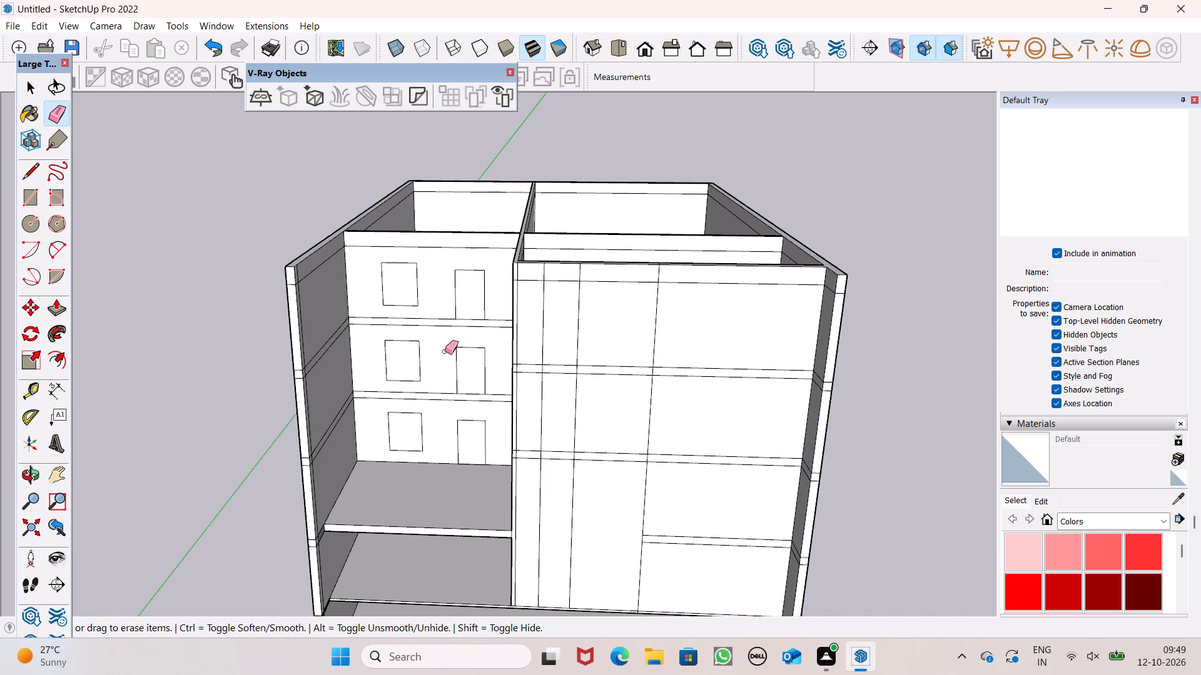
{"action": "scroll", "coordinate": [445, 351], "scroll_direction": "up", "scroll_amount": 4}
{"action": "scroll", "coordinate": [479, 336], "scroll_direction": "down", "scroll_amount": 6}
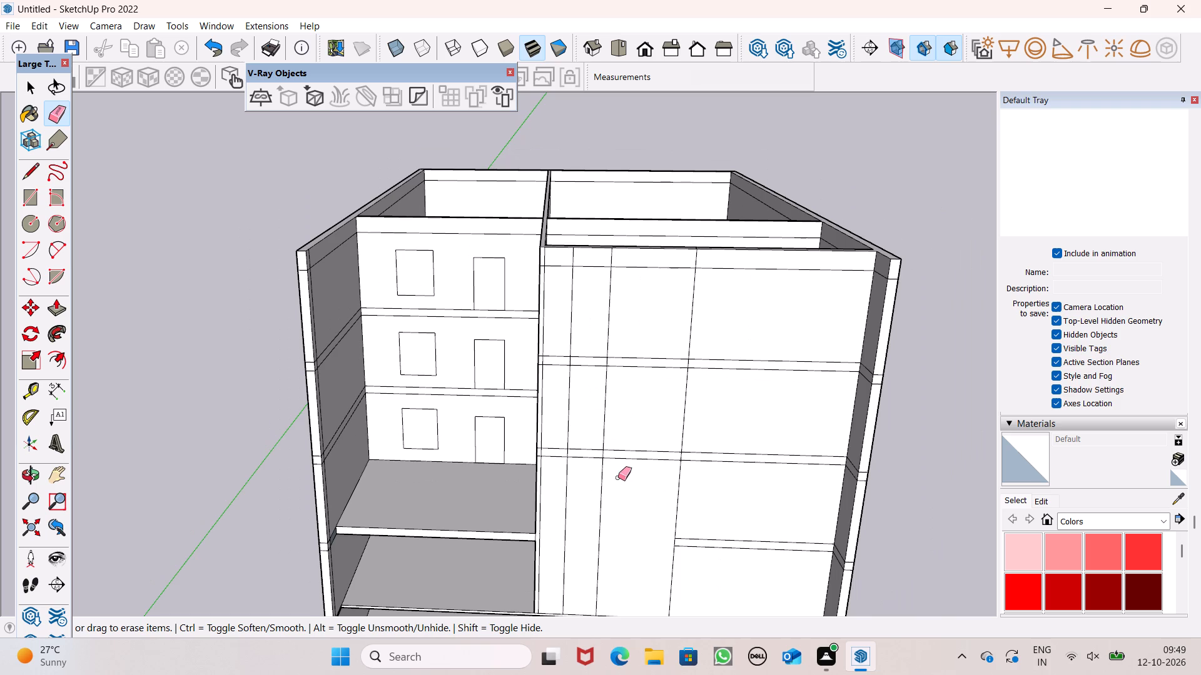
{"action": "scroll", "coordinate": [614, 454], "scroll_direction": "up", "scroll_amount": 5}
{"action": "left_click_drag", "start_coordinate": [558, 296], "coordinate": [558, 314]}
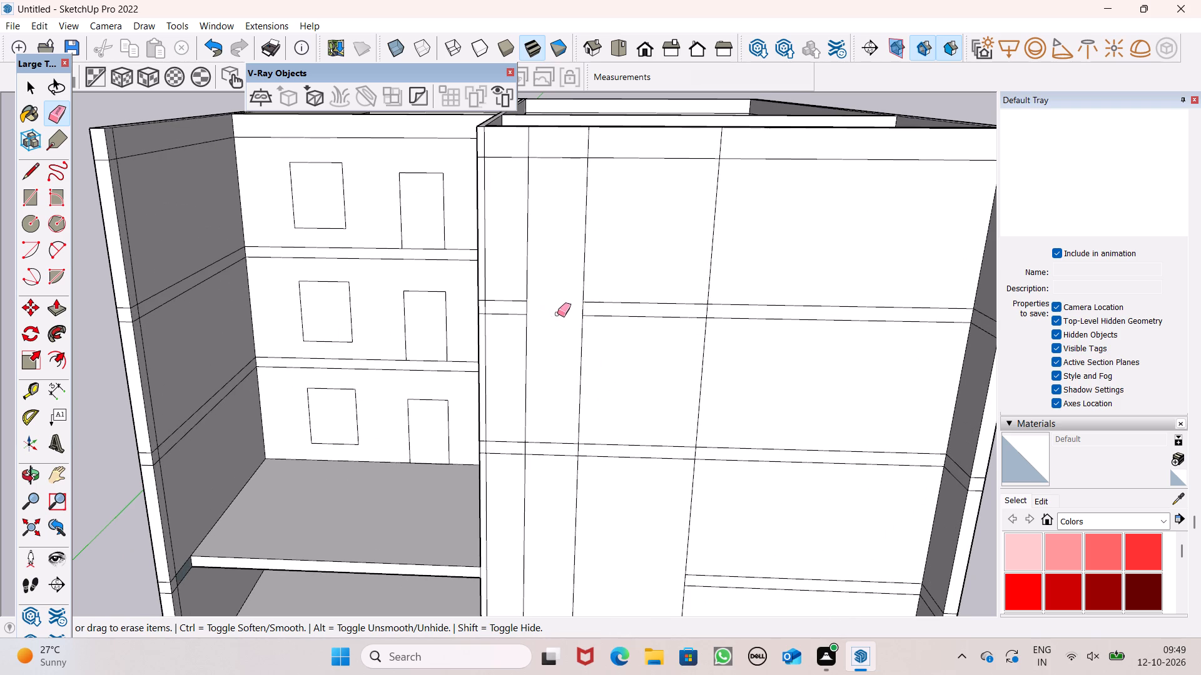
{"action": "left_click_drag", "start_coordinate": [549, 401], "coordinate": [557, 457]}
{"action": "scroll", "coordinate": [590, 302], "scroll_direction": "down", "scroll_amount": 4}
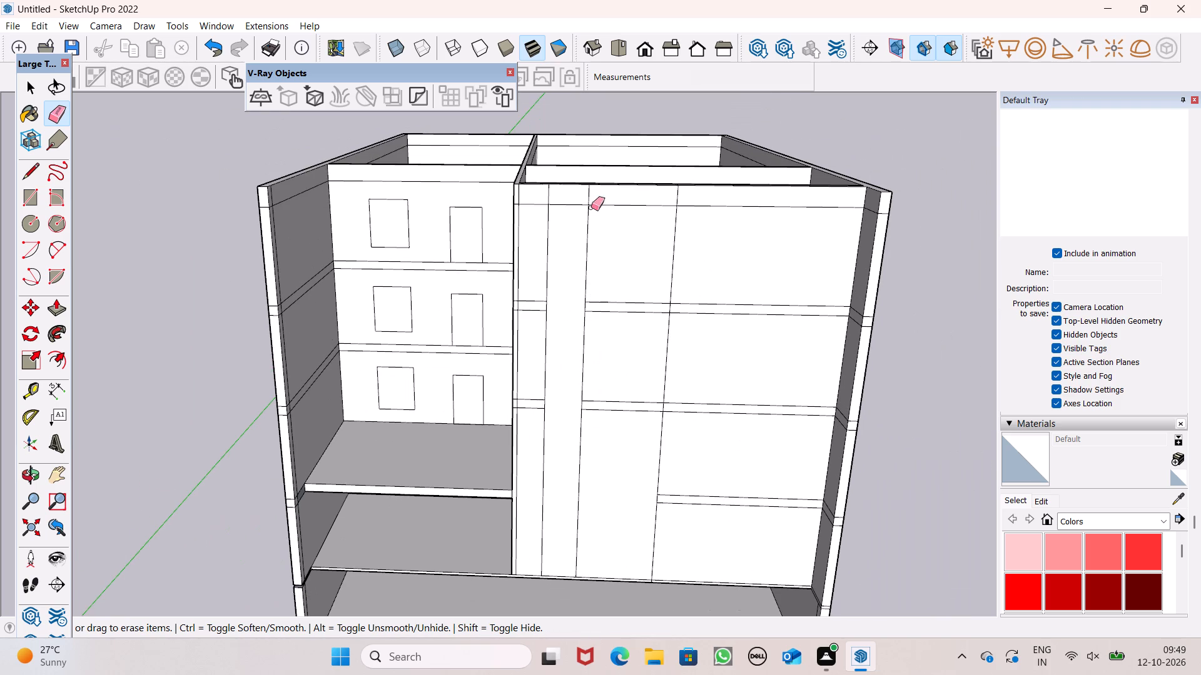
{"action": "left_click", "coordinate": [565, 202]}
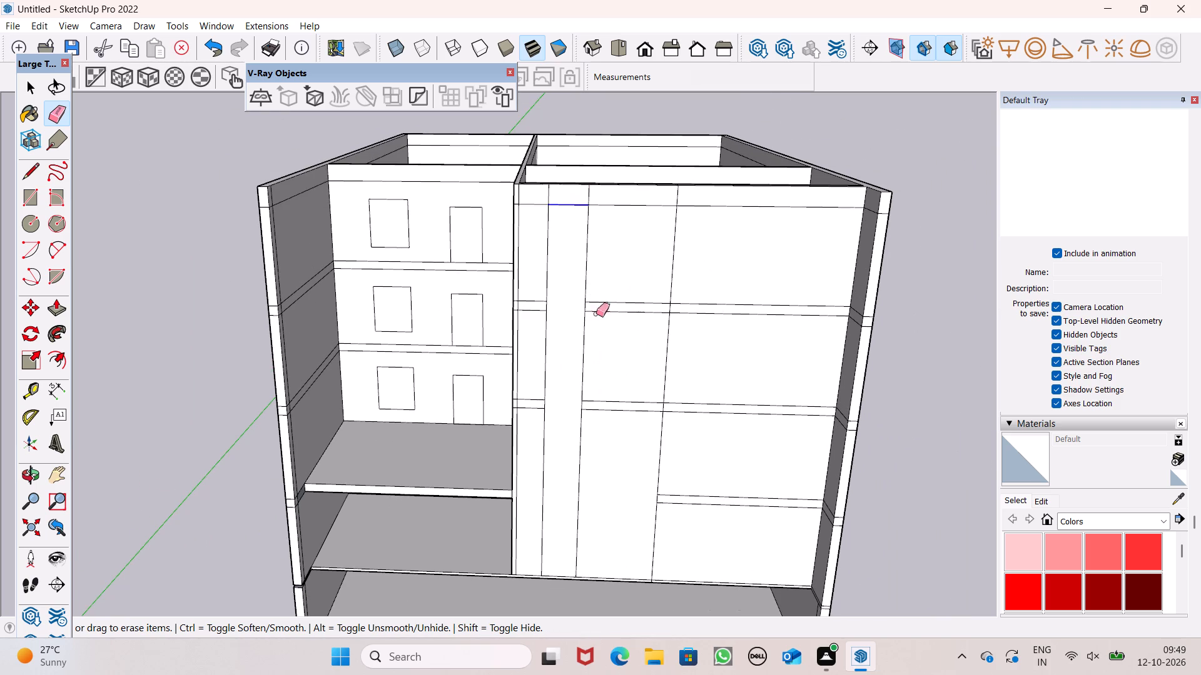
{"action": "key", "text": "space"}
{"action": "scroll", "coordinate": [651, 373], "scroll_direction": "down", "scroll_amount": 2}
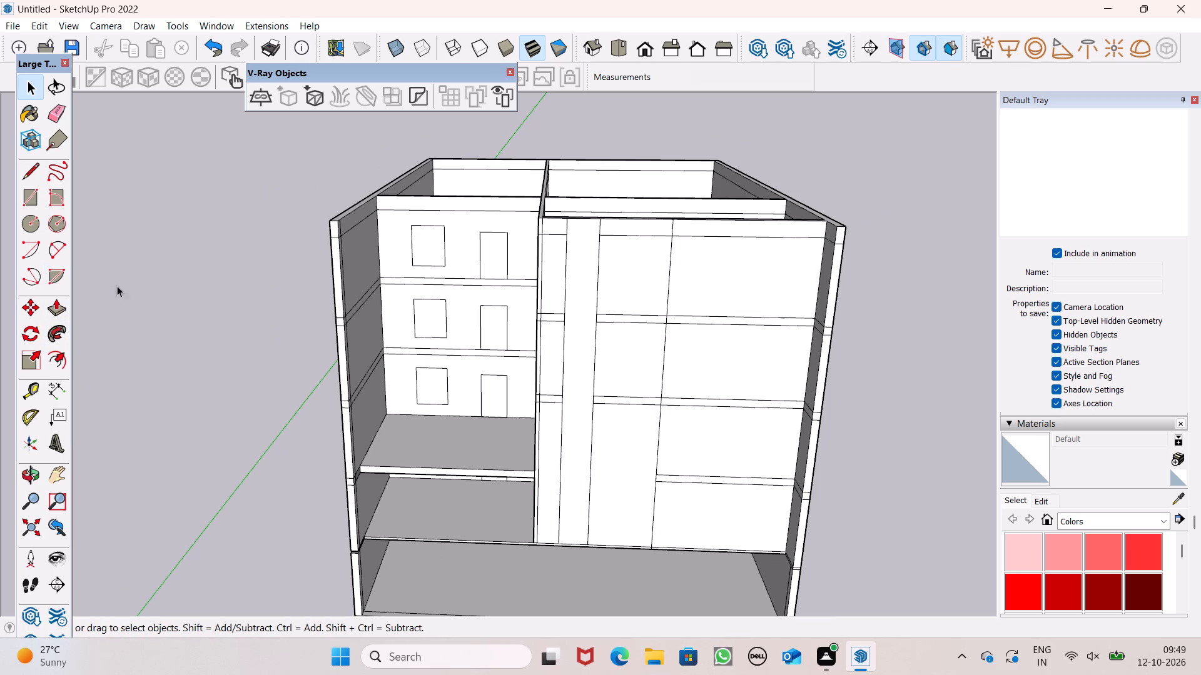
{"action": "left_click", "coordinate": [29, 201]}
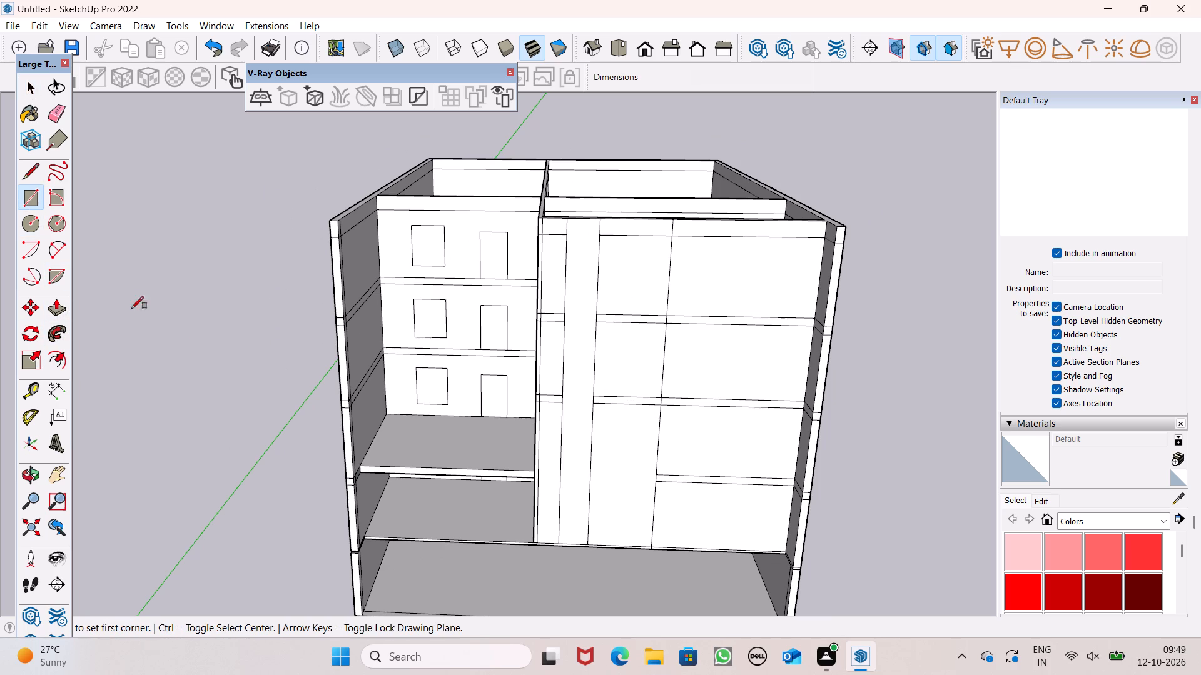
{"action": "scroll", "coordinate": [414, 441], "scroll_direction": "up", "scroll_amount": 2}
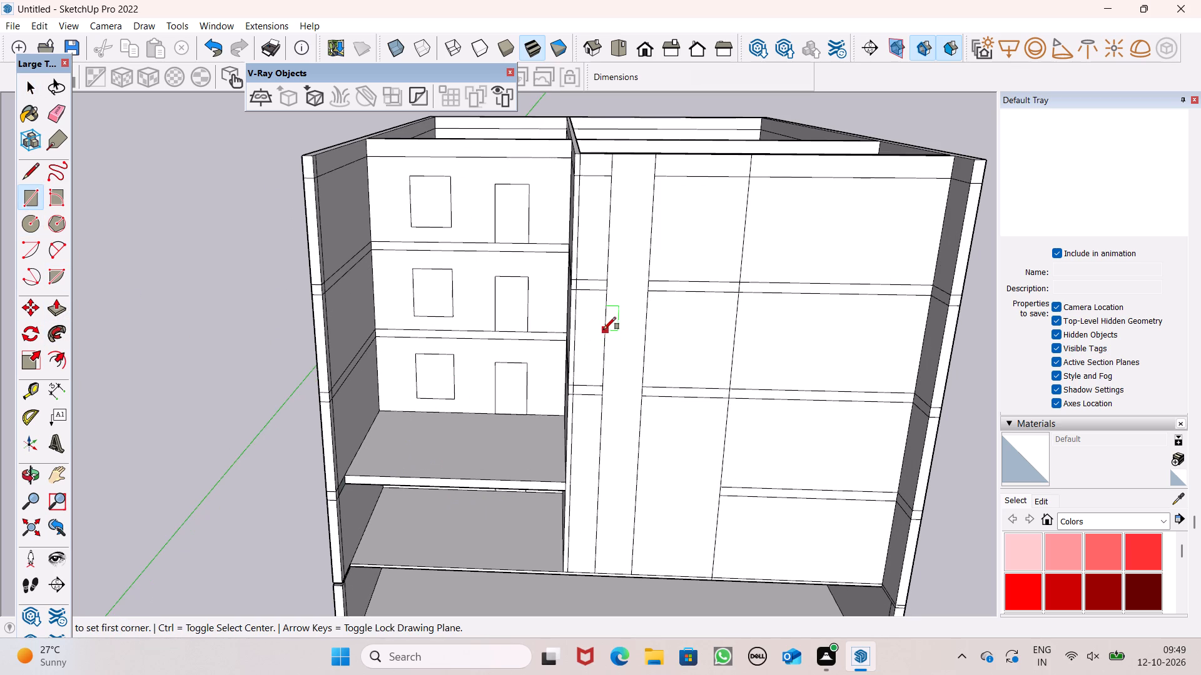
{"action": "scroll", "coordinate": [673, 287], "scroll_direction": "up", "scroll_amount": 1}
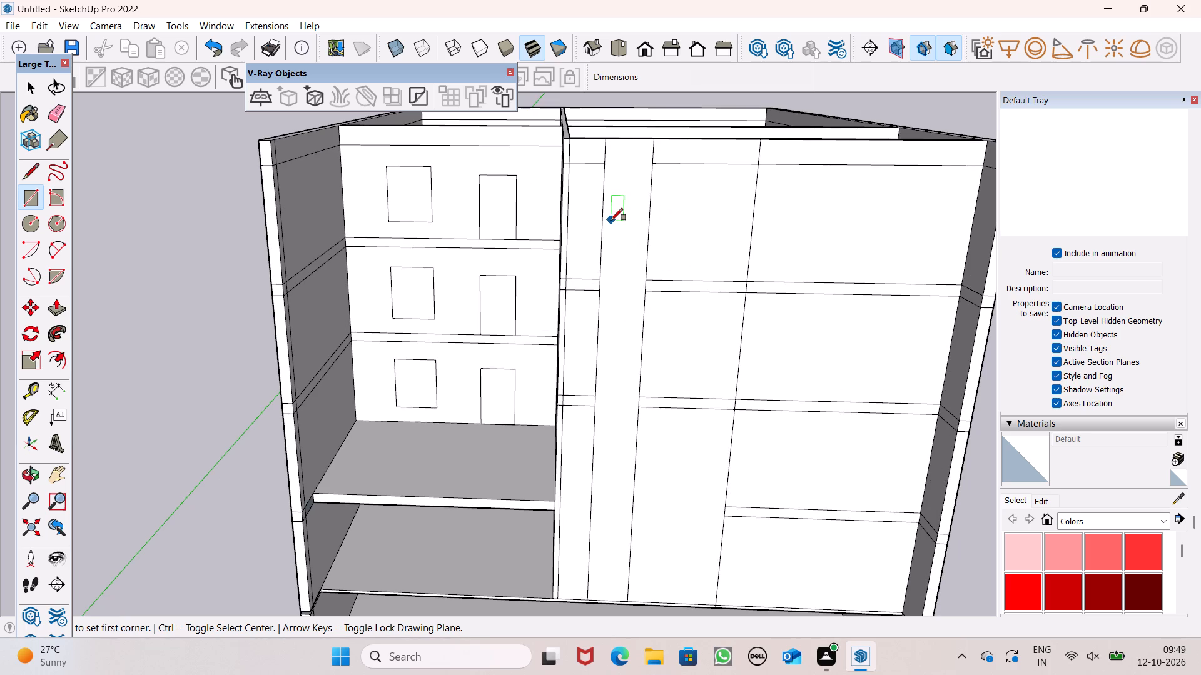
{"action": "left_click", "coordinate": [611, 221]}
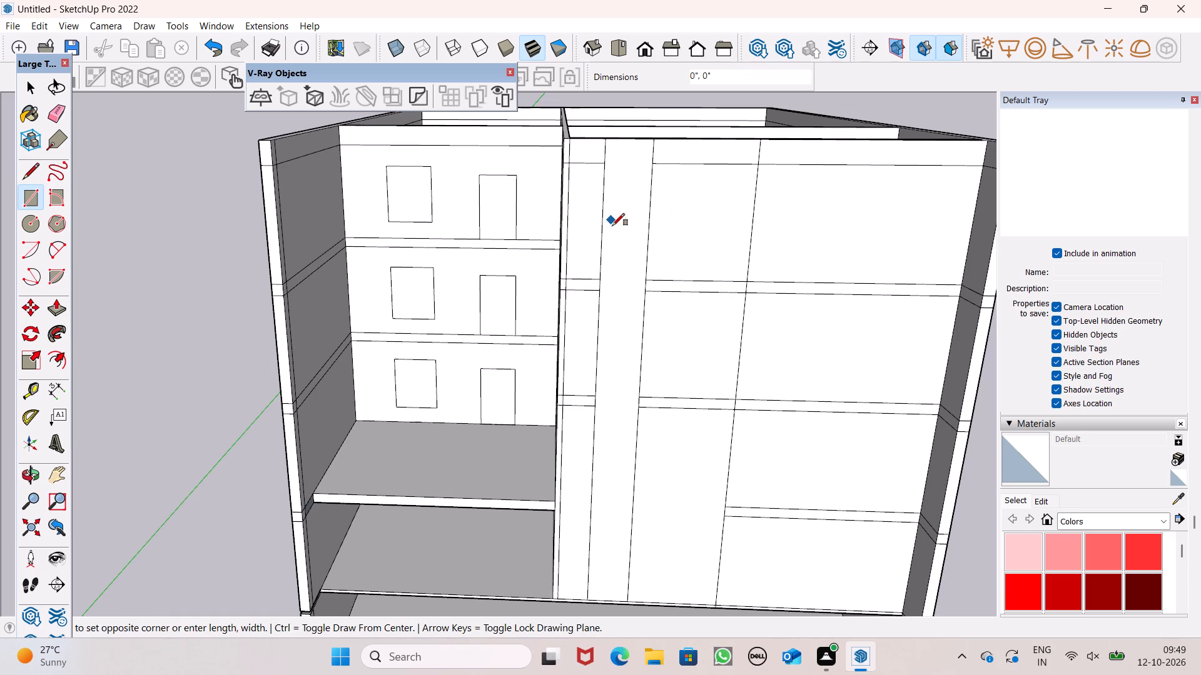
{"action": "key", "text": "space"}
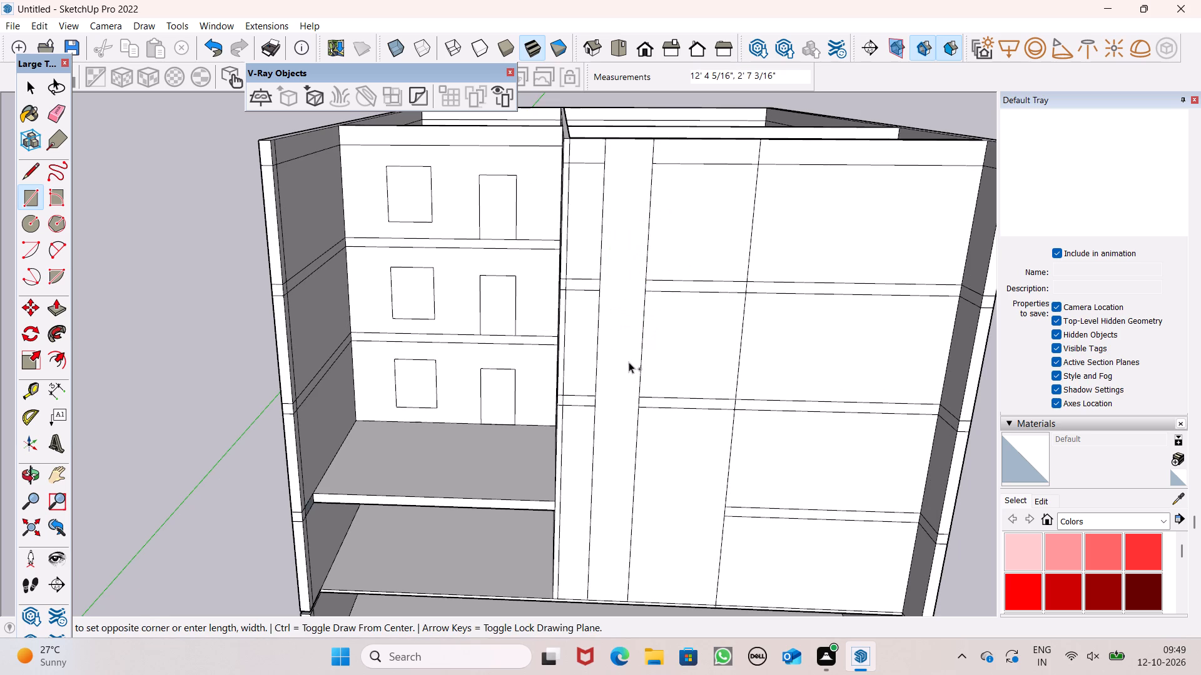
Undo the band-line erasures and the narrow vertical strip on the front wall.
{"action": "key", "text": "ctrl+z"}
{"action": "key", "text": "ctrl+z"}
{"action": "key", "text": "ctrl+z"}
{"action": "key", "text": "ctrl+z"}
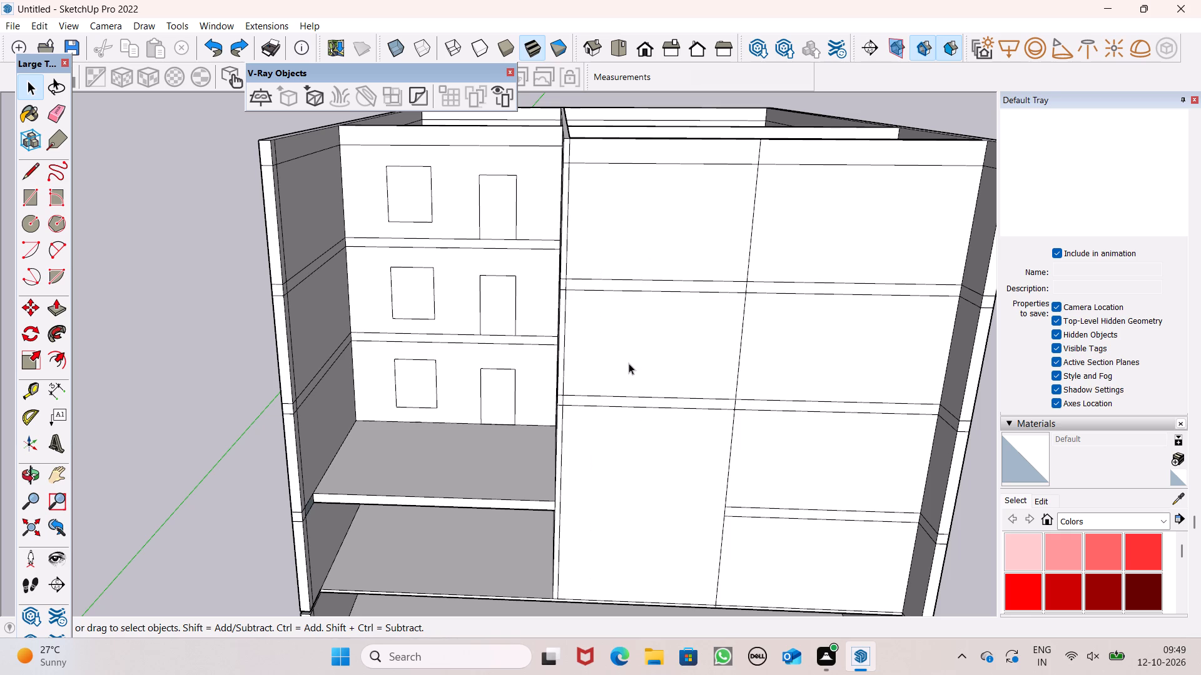
Draw a wider full-height vertical strip about 6' by 45' on the front wall panel beside the open bay.
{"action": "left_click", "coordinate": [37, 204]}
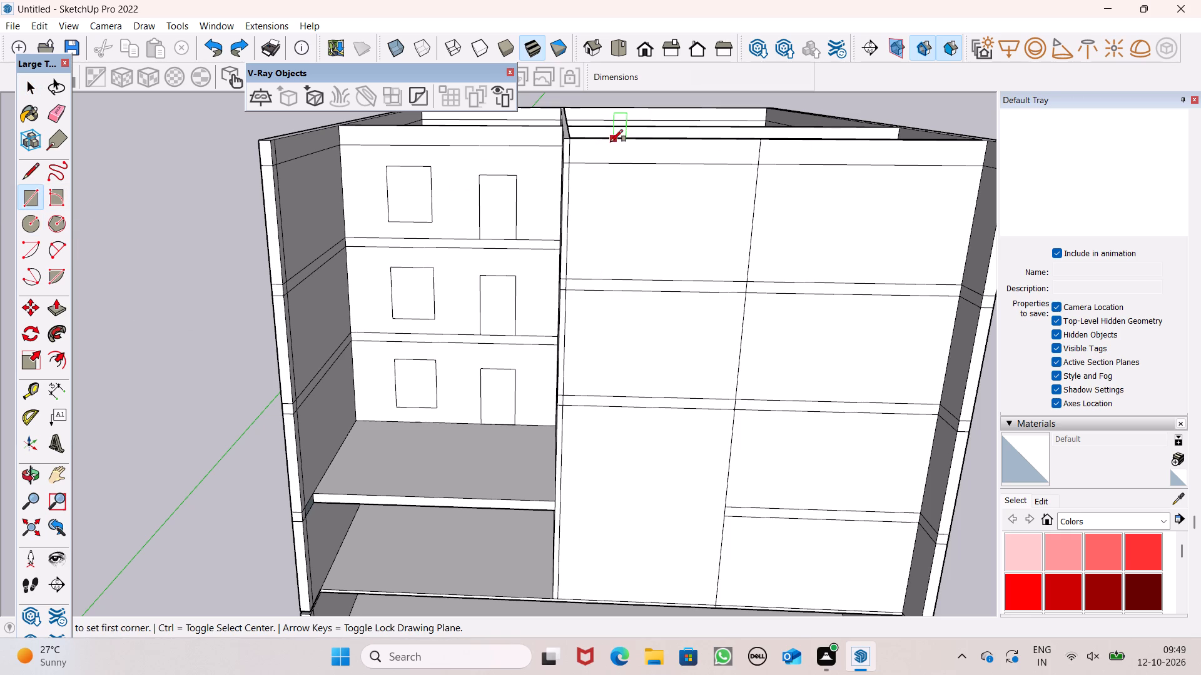
{"action": "left_click", "coordinate": [606, 141]}
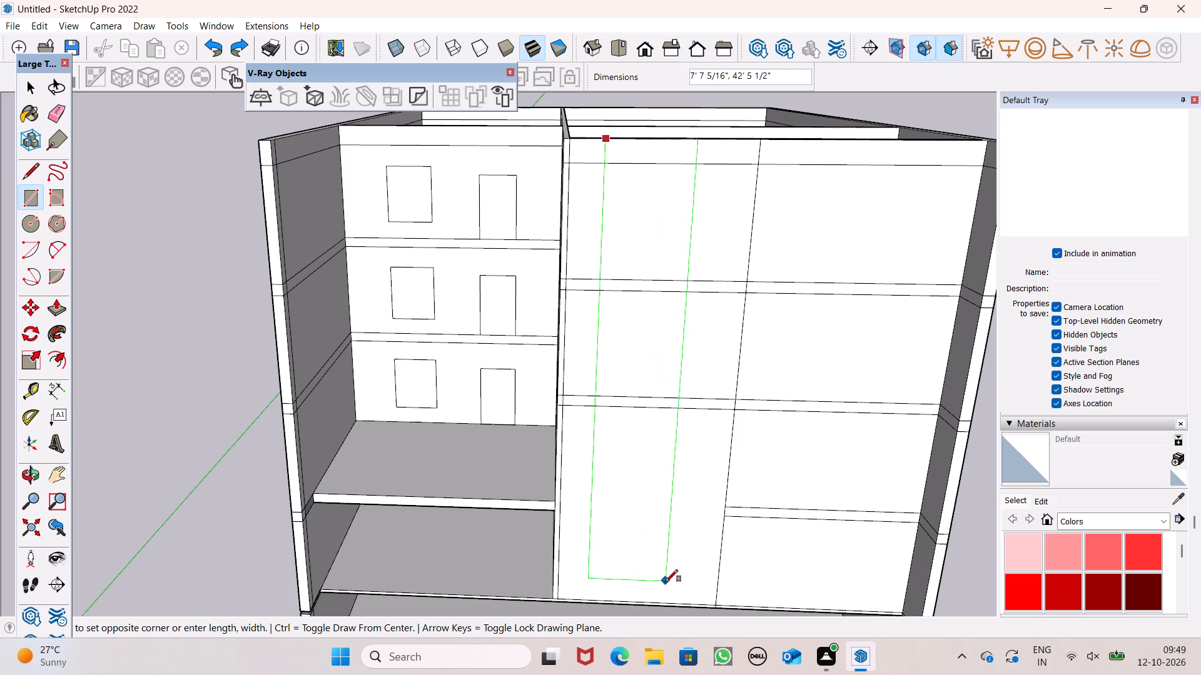
{"action": "left_click", "coordinate": [647, 606]}
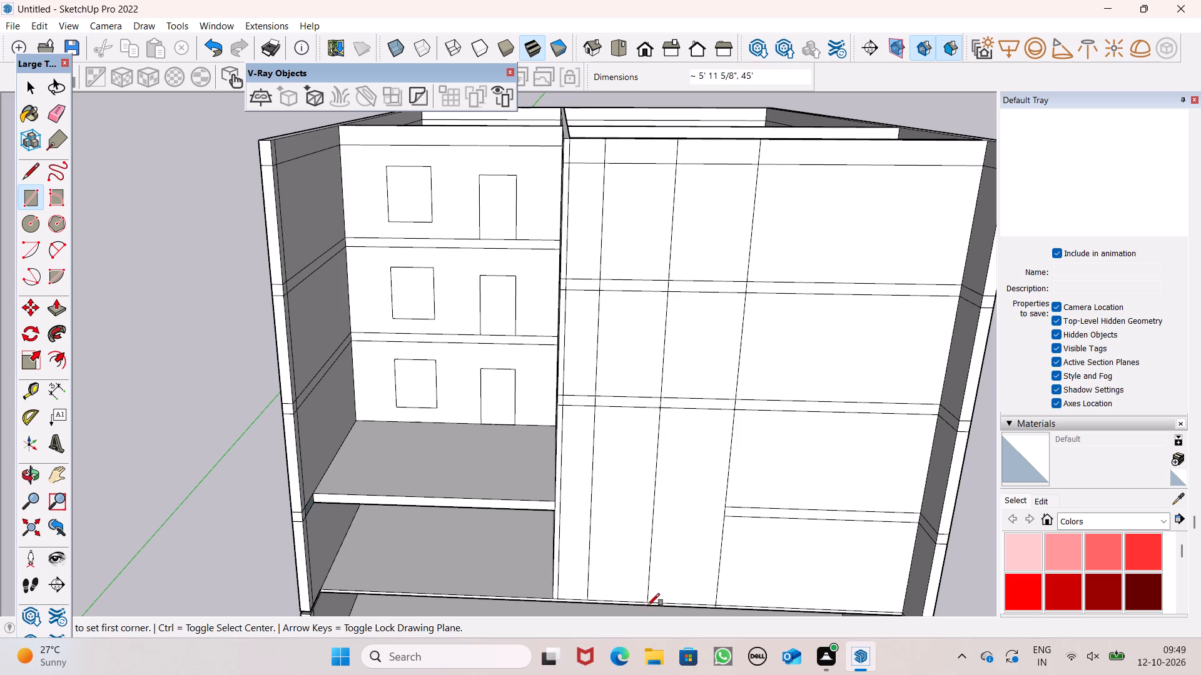
{"action": "key", "text": "space"}
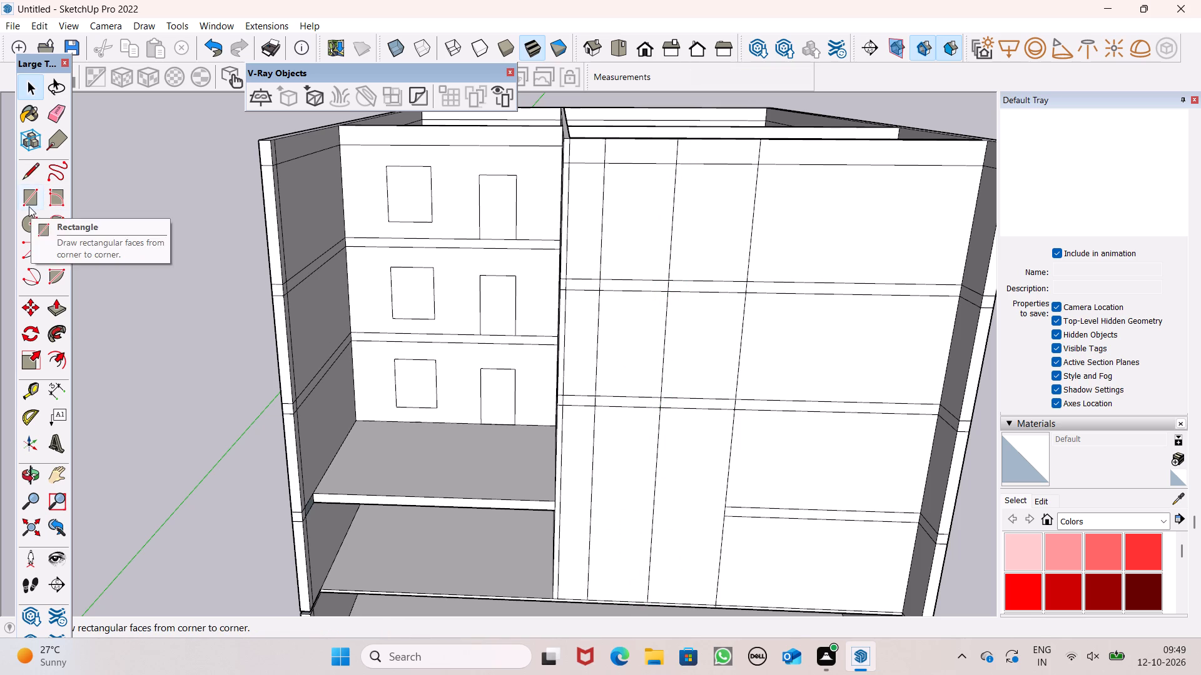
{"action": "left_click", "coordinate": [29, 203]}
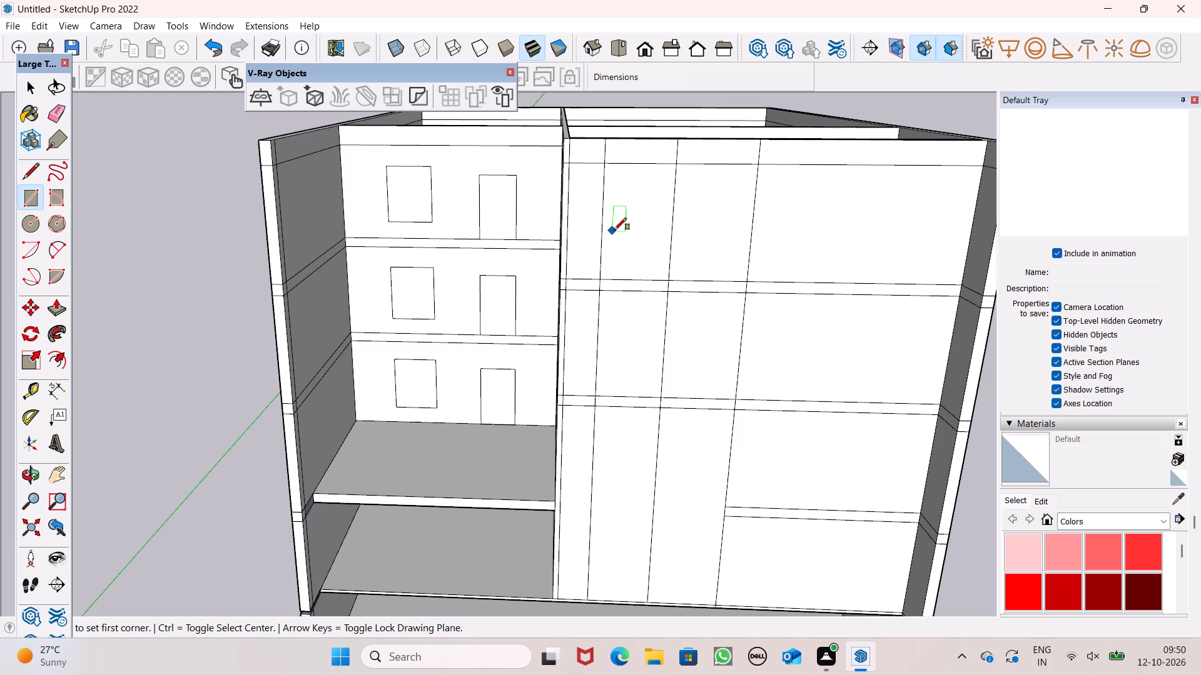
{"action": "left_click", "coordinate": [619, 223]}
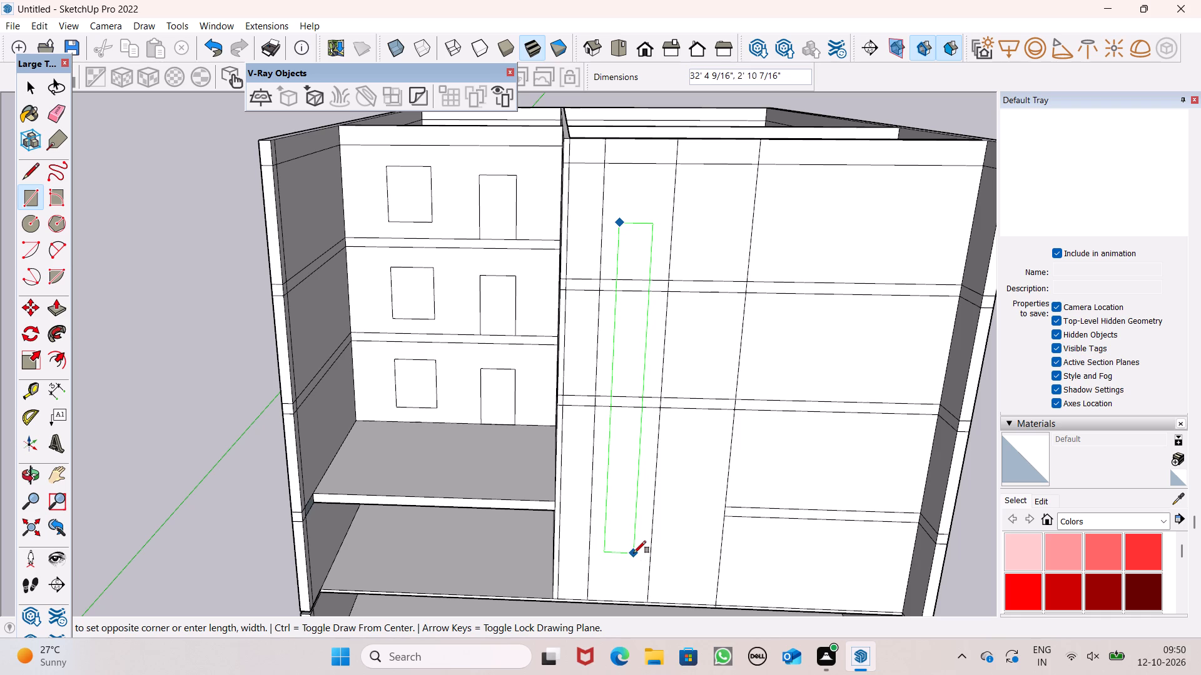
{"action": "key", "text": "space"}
Draw a tall rectangle about 4' 9" wide and 32' tall inside the vertical strip on the front wall.
{"action": "left_click", "coordinate": [26, 196]}
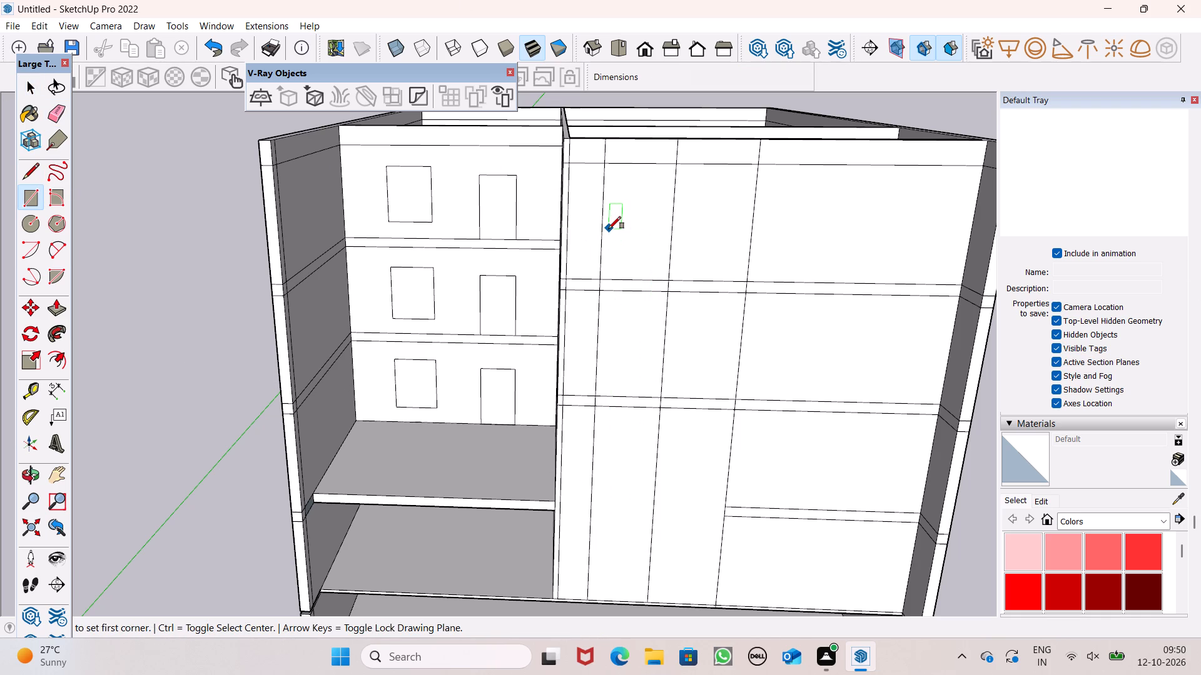
{"action": "left_click", "coordinate": [609, 227]}
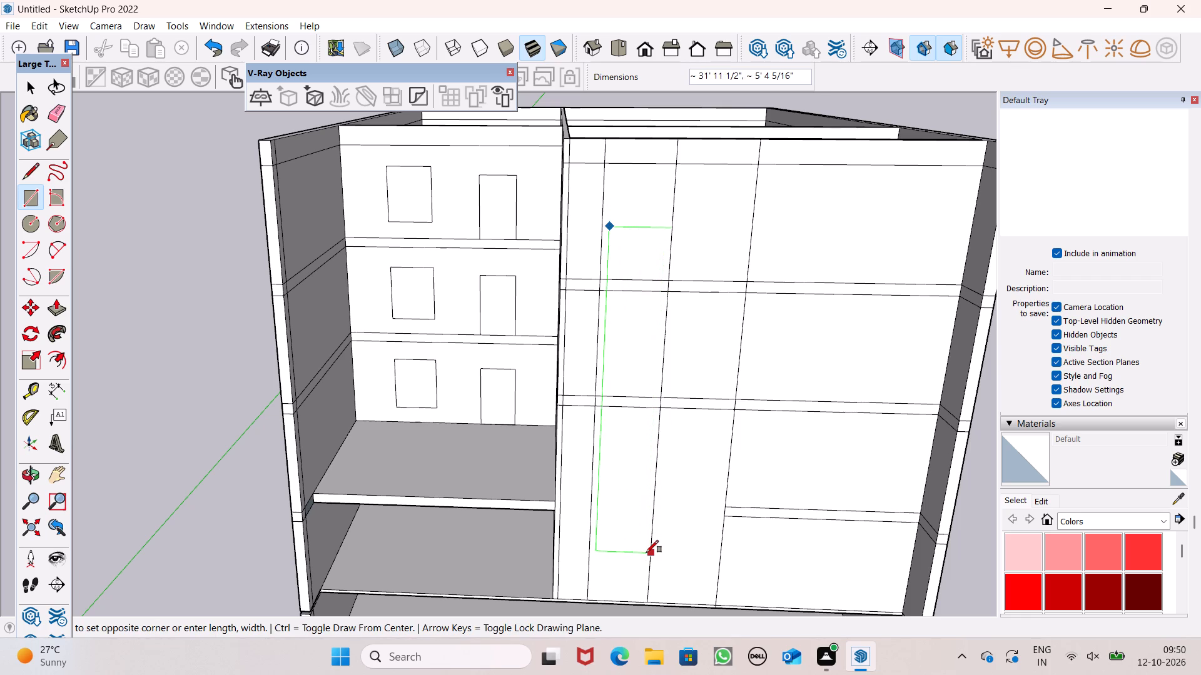
{"action": "scroll", "coordinate": [652, 557], "scroll_direction": "up", "scroll_amount": 6}
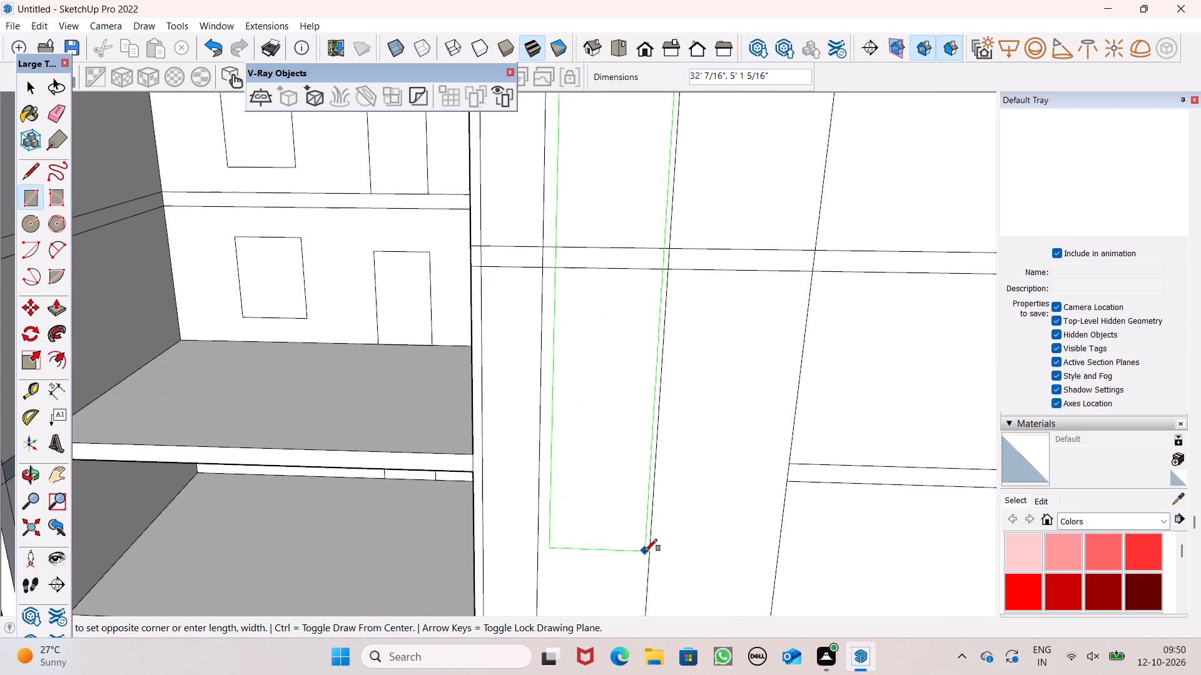
{"action": "left_click", "coordinate": [639, 551]}
{"action": "key", "text": "space"}
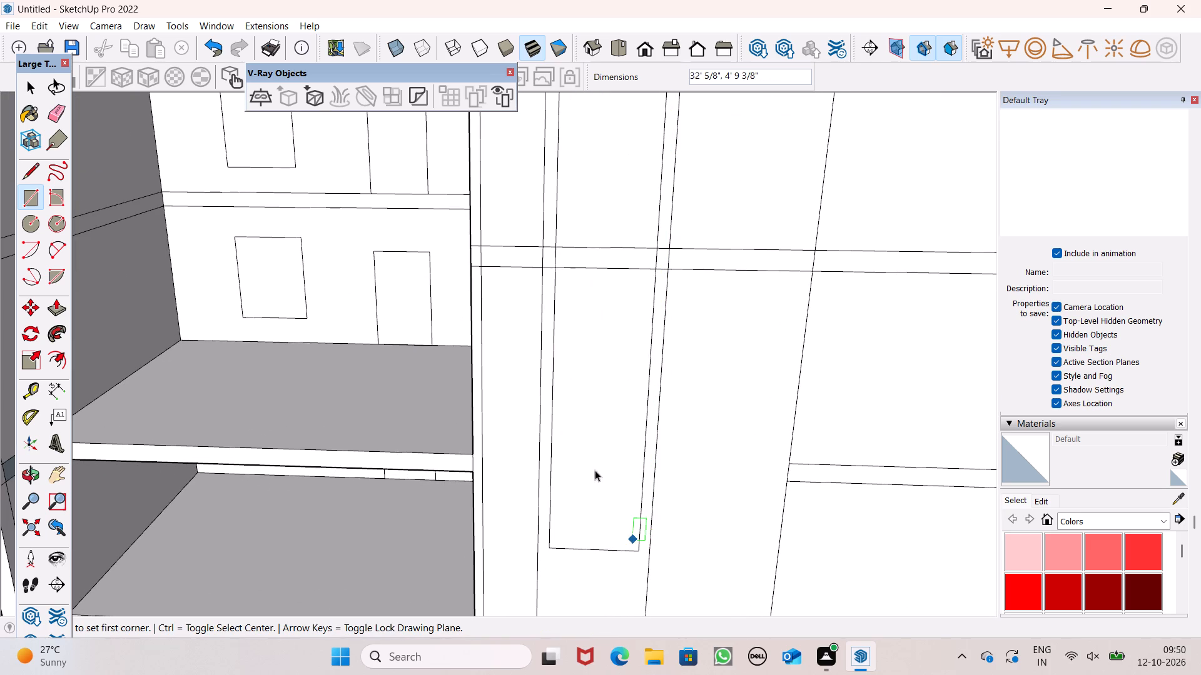
Erase the band lines inside the inner rectangle, the upper floor band's segments across the strip's side margins, and the strip's top band line.
{"action": "scroll", "coordinate": [567, 413], "scroll_direction": "down", "scroll_amount": 12}
{"action": "scroll", "coordinate": [575, 314], "scroll_direction": "up", "scroll_amount": 2}
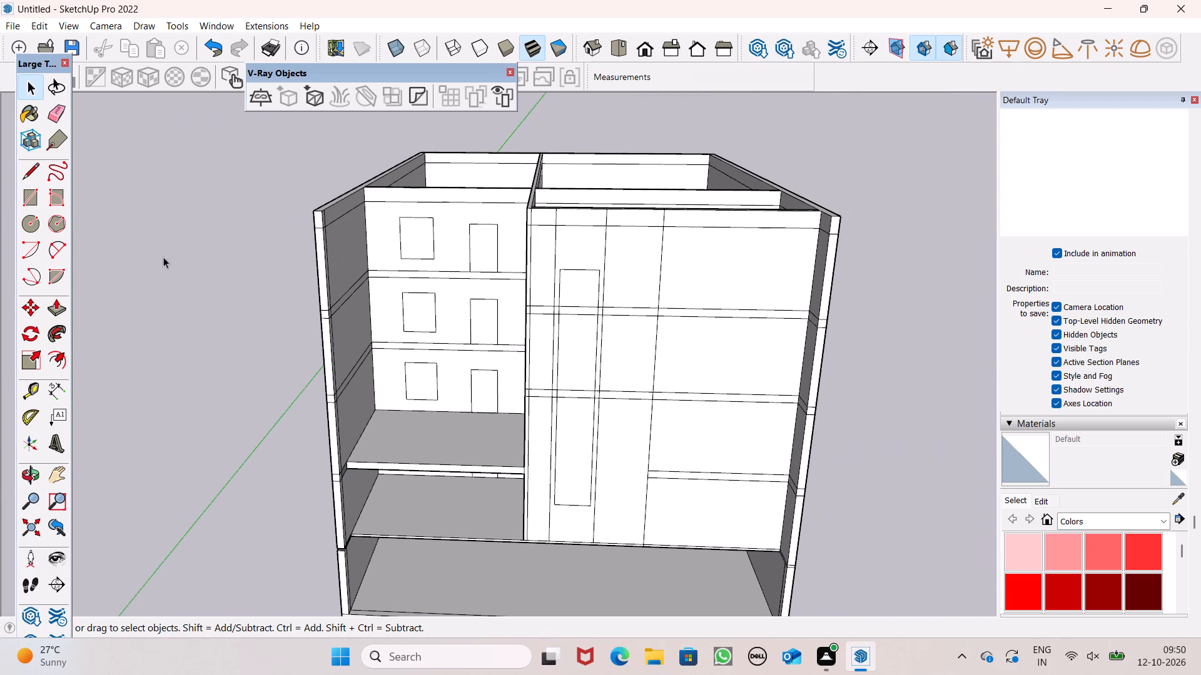
{"action": "left_click", "coordinate": [55, 120]}
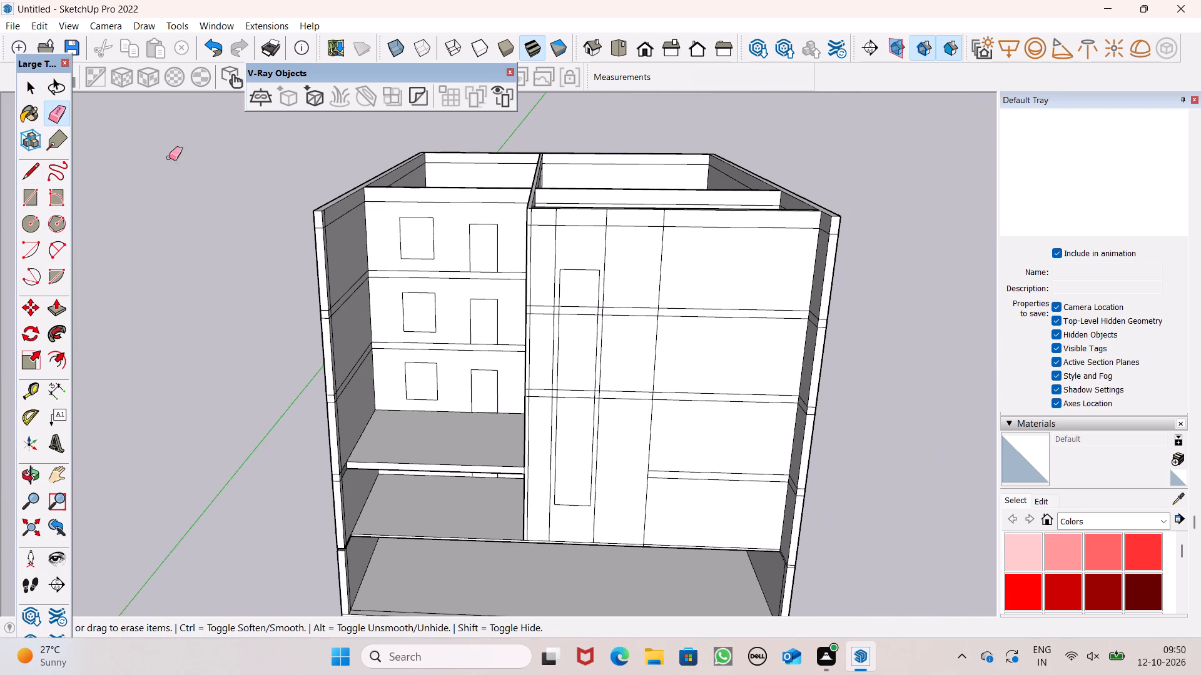
{"action": "scroll", "coordinate": [467, 287], "scroll_direction": "up", "scroll_amount": 3}
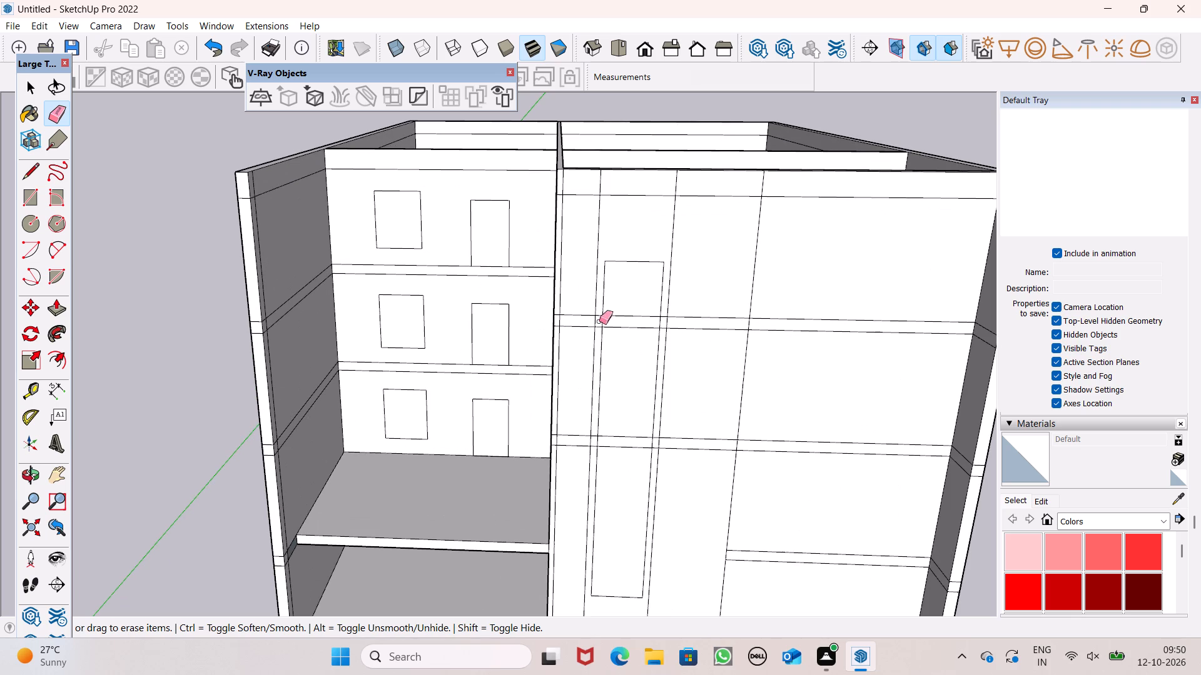
{"action": "left_click_drag", "start_coordinate": [621, 311], "coordinate": [626, 475]}
{"action": "scroll", "coordinate": [651, 364], "scroll_direction": "up", "scroll_amount": 7}
{"action": "scroll", "coordinate": [522, 272], "scroll_direction": "up", "scroll_amount": 7}
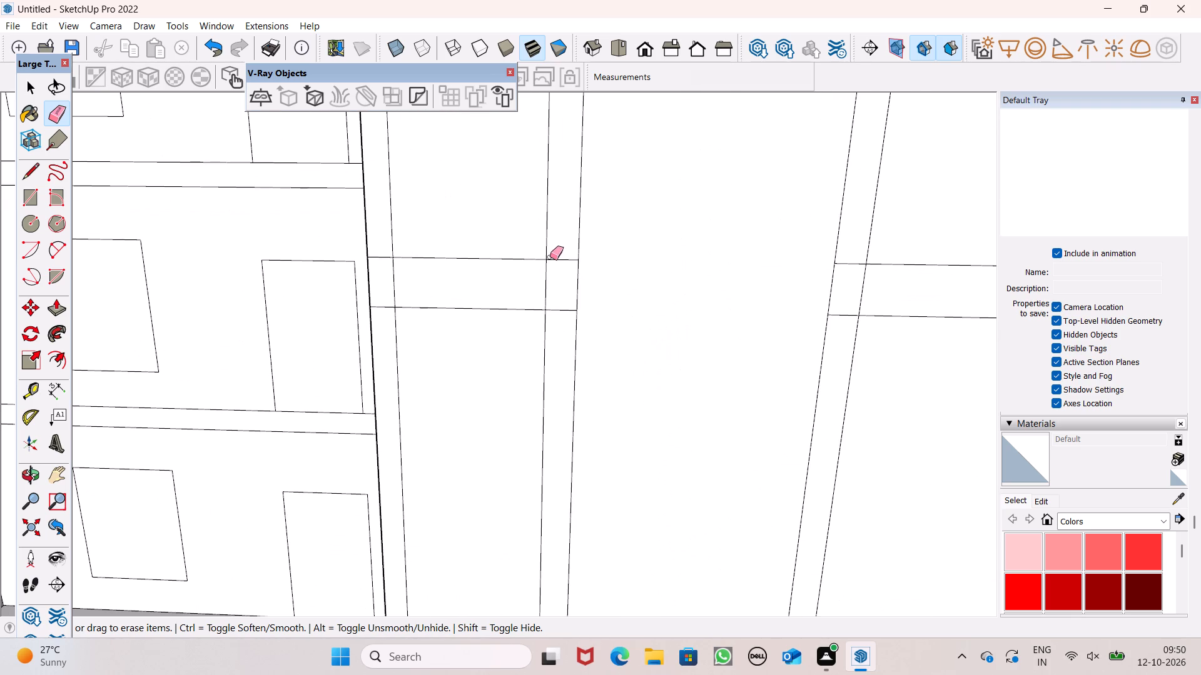
{"action": "left_click_drag", "start_coordinate": [552, 256], "coordinate": [557, 326]}
{"action": "left_click_drag", "start_coordinate": [850, 268], "coordinate": [838, 300]}
{"action": "left_click_drag", "start_coordinate": [844, 255], "coordinate": [846, 276]}
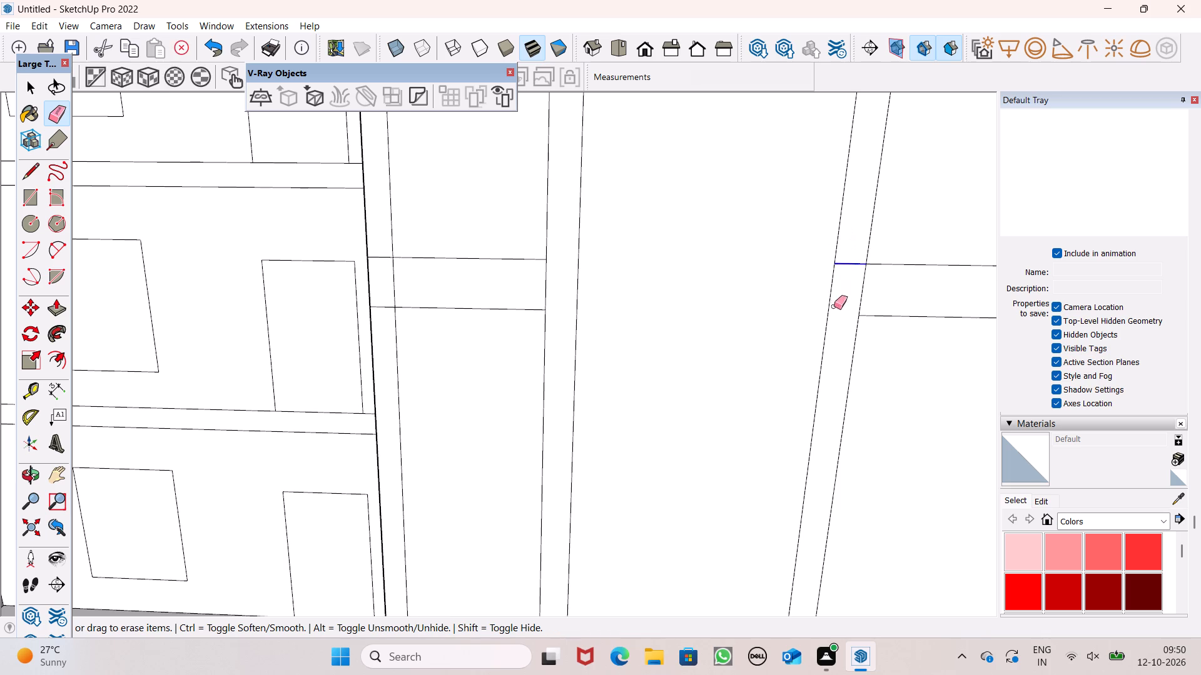
{"action": "scroll", "coordinate": [833, 323], "scroll_direction": "down", "scroll_amount": 8}
{"action": "scroll", "coordinate": [770, 283], "scroll_direction": "down", "scroll_amount": 4}
{"action": "scroll", "coordinate": [745, 174], "scroll_direction": "down", "scroll_amount": 6}
{"action": "left_click", "coordinate": [769, 155]}
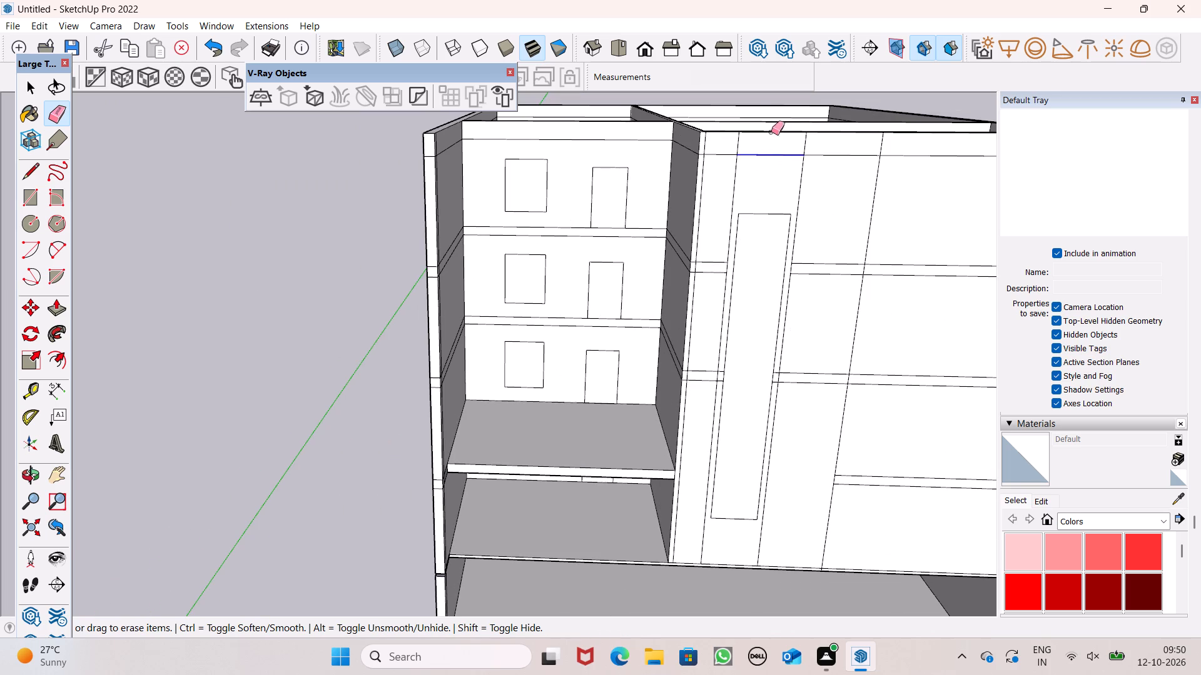
{"action": "scroll", "coordinate": [751, 102], "scroll_direction": "down", "scroll_amount": 6}
{"action": "scroll", "coordinate": [756, 405], "scroll_direction": "up", "scroll_amount": 6}
{"action": "scroll", "coordinate": [729, 395], "scroll_direction": "down", "scroll_amount": 2}
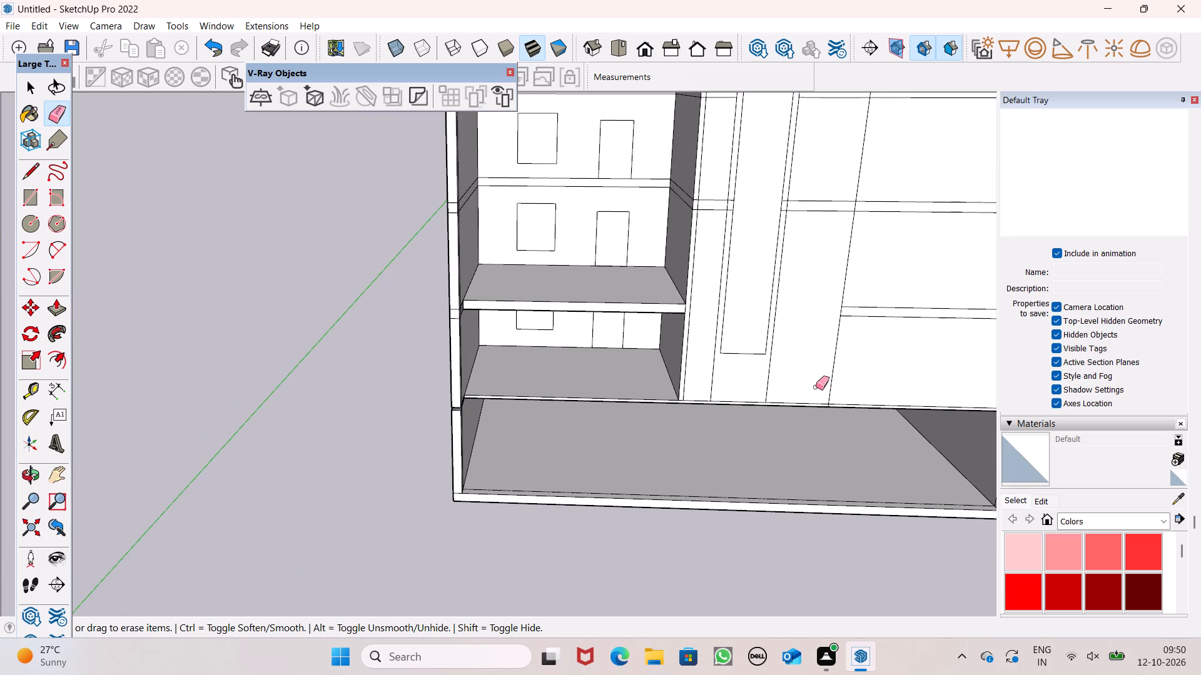
{"action": "key", "text": "space"}
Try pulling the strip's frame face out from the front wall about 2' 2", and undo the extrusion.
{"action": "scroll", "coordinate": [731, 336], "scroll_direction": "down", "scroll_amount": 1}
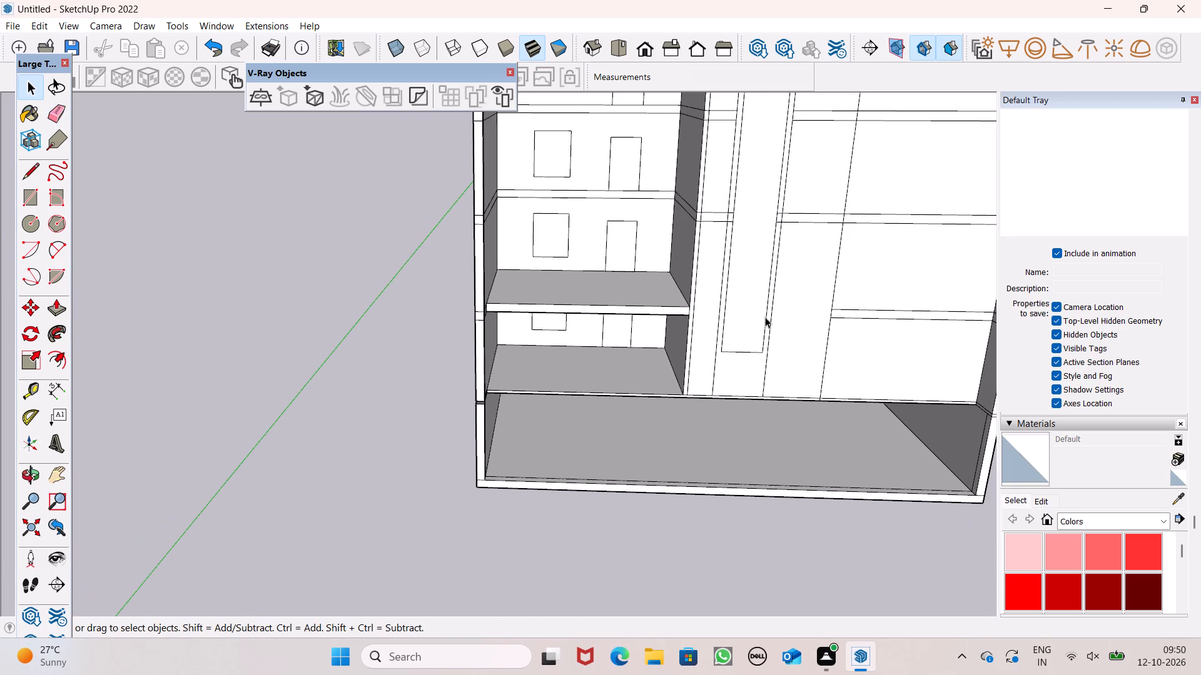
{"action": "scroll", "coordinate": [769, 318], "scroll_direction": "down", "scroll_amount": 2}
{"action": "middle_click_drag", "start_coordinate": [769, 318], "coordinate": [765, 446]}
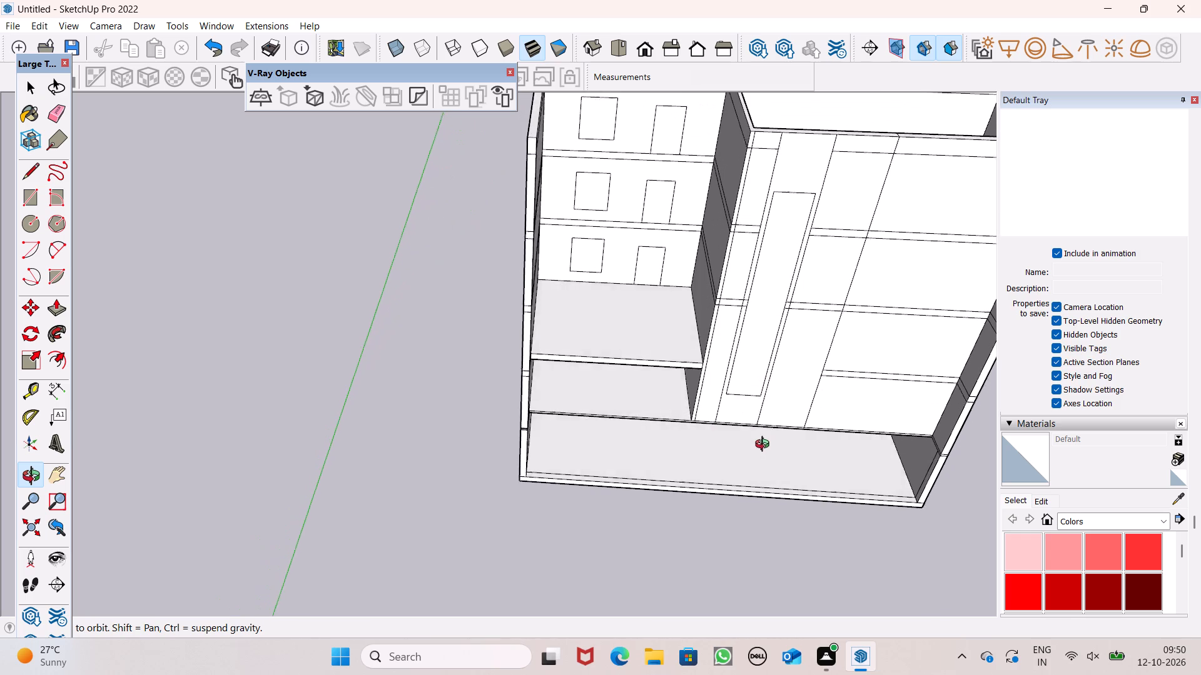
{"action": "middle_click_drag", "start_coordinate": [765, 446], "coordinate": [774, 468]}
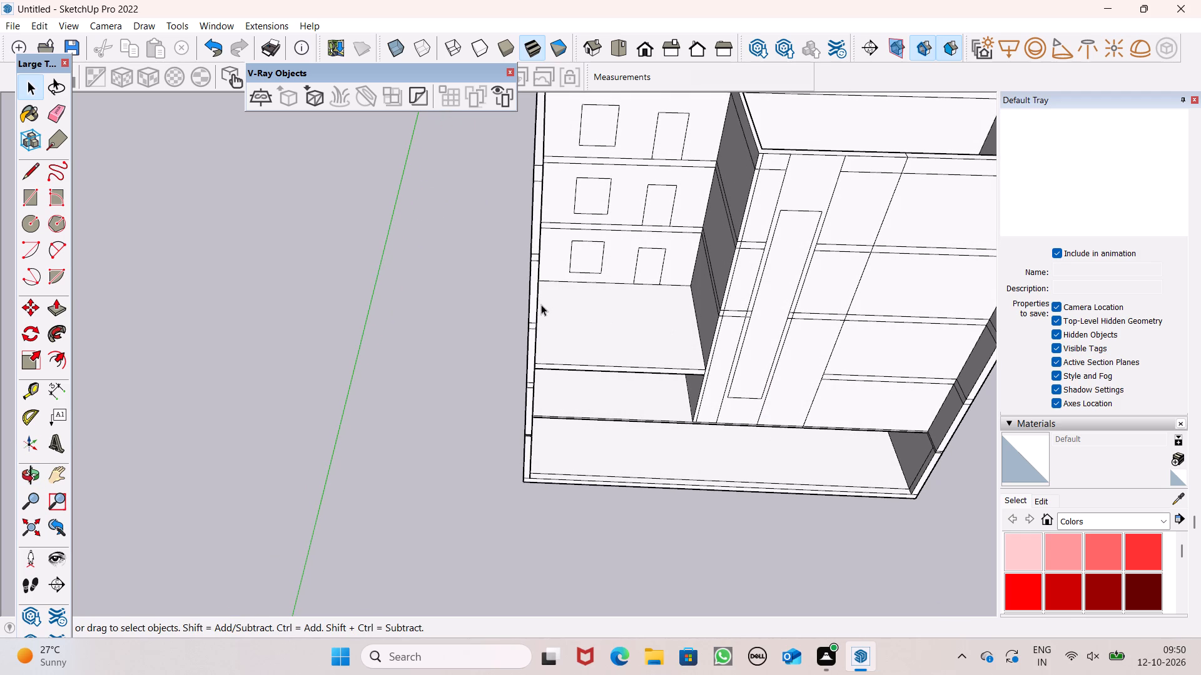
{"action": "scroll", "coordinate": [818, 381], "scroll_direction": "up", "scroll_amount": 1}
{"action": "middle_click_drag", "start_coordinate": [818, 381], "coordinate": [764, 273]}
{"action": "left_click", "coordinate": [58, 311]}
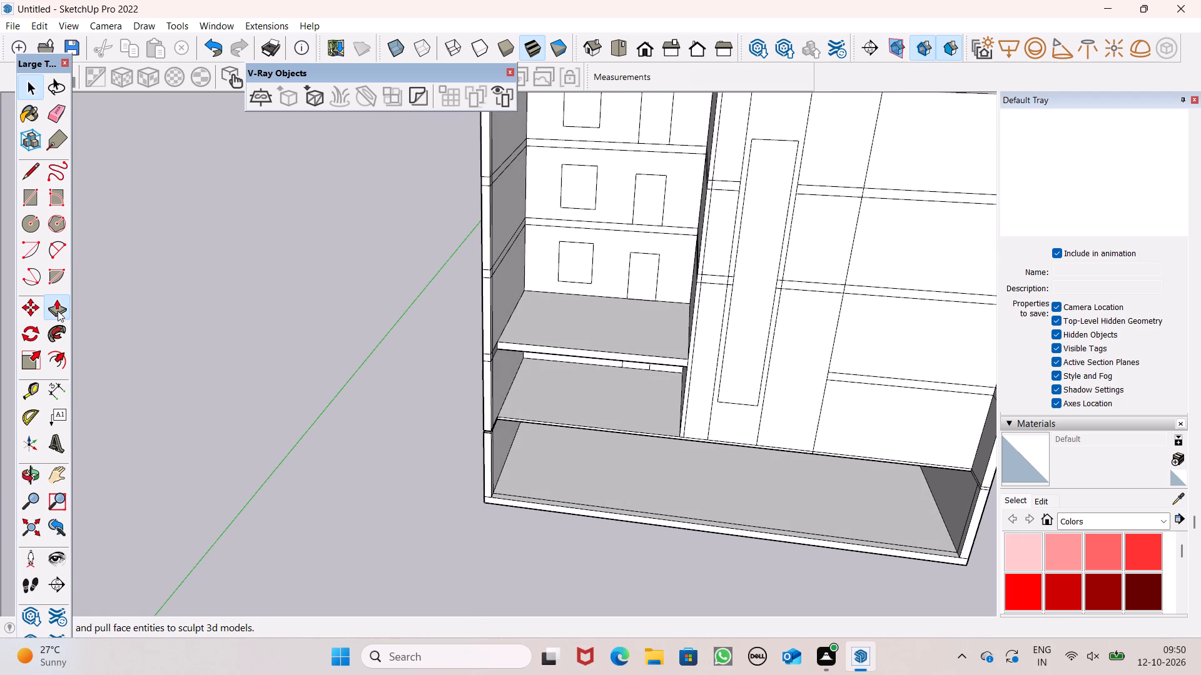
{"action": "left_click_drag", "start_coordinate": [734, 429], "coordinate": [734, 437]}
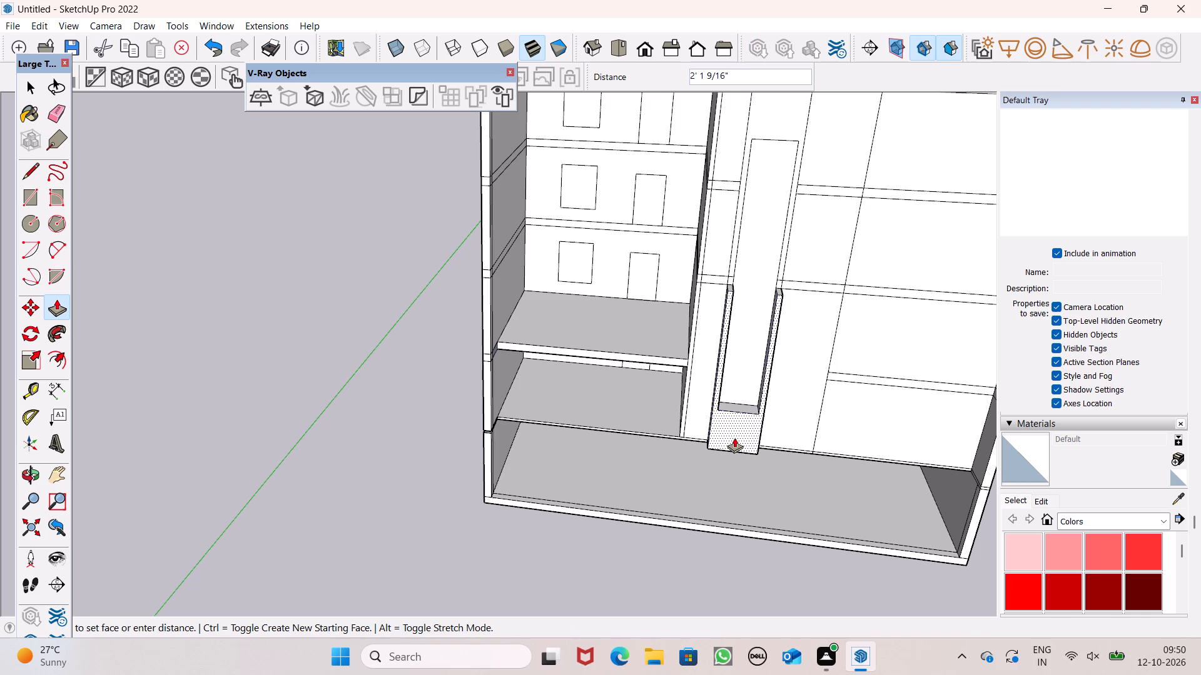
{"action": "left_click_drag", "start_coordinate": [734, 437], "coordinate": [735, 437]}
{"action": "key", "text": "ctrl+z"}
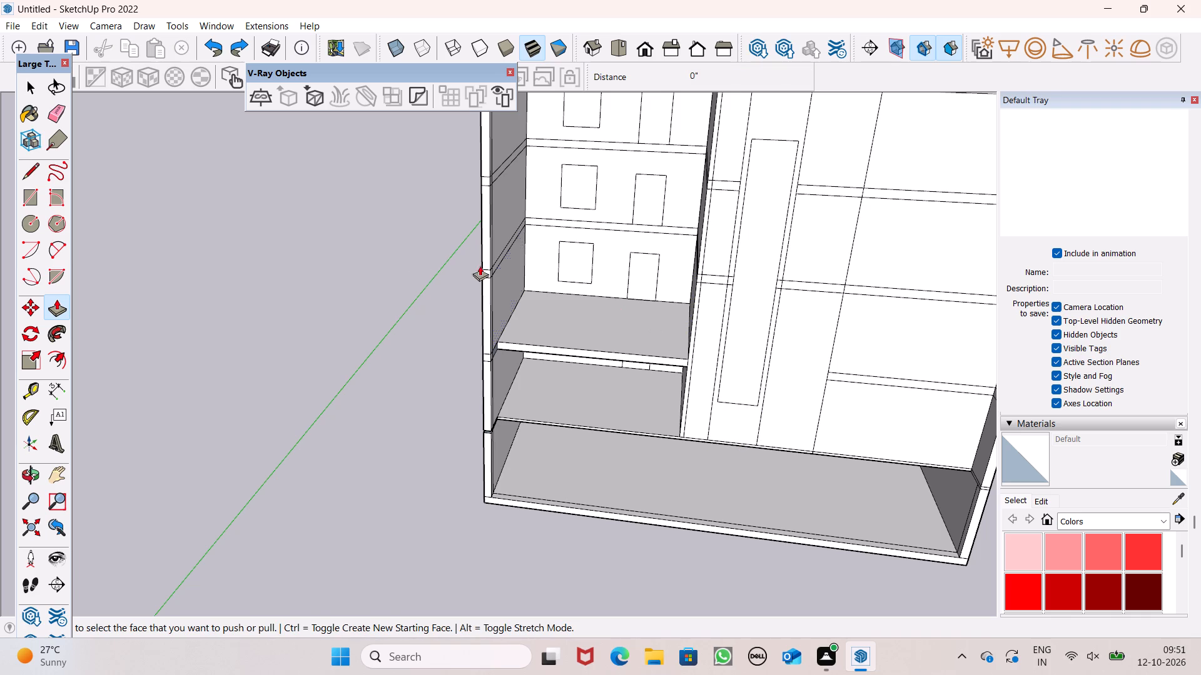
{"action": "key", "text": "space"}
Erase the lower floor band's line segments crossing both side margins between the inner rectangle and the strip's edges.
{"action": "left_click", "coordinate": [52, 129]}
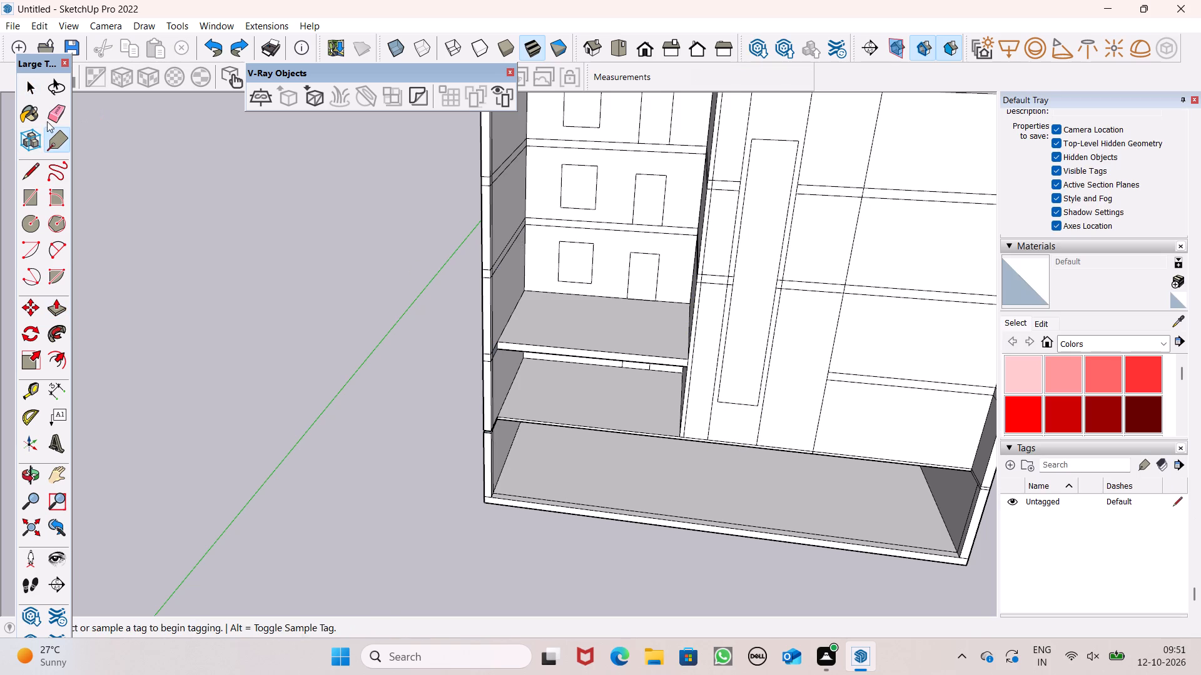
{"action": "left_click", "coordinate": [64, 118]}
{"action": "scroll", "coordinate": [753, 204], "scroll_direction": "up", "scroll_amount": 7}
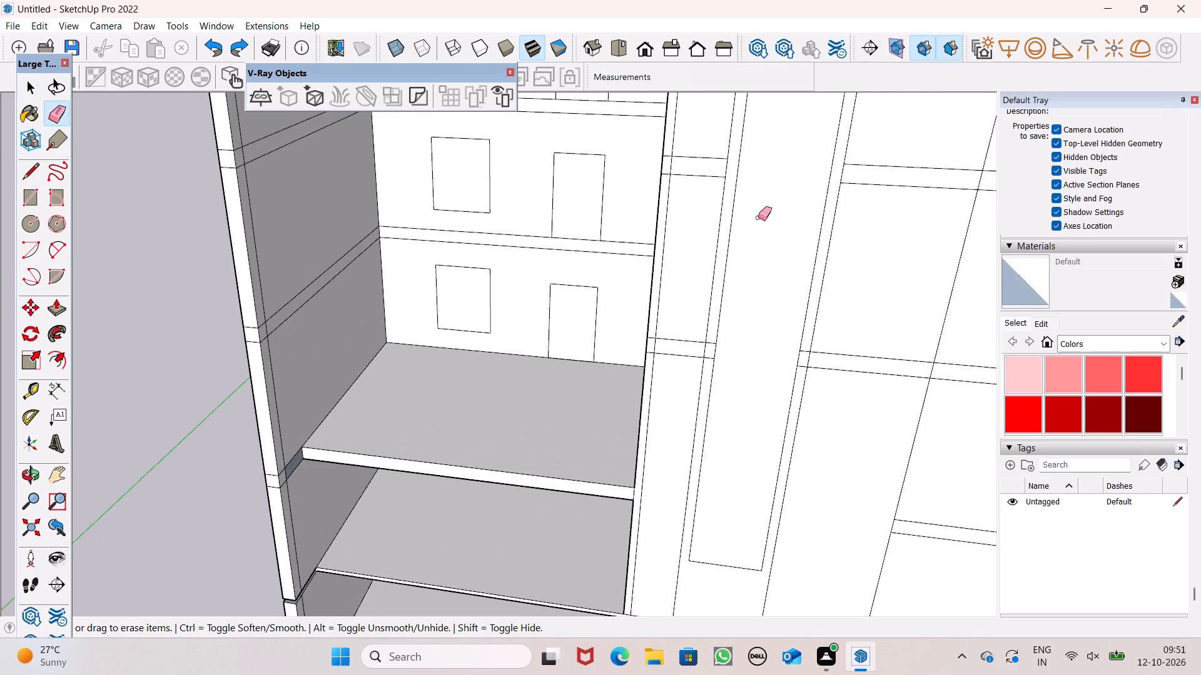
{"action": "scroll", "coordinate": [723, 359], "scroll_direction": "up", "scroll_amount": 8}
{"action": "left_click_drag", "start_coordinate": [689, 290], "coordinate": [689, 312]}
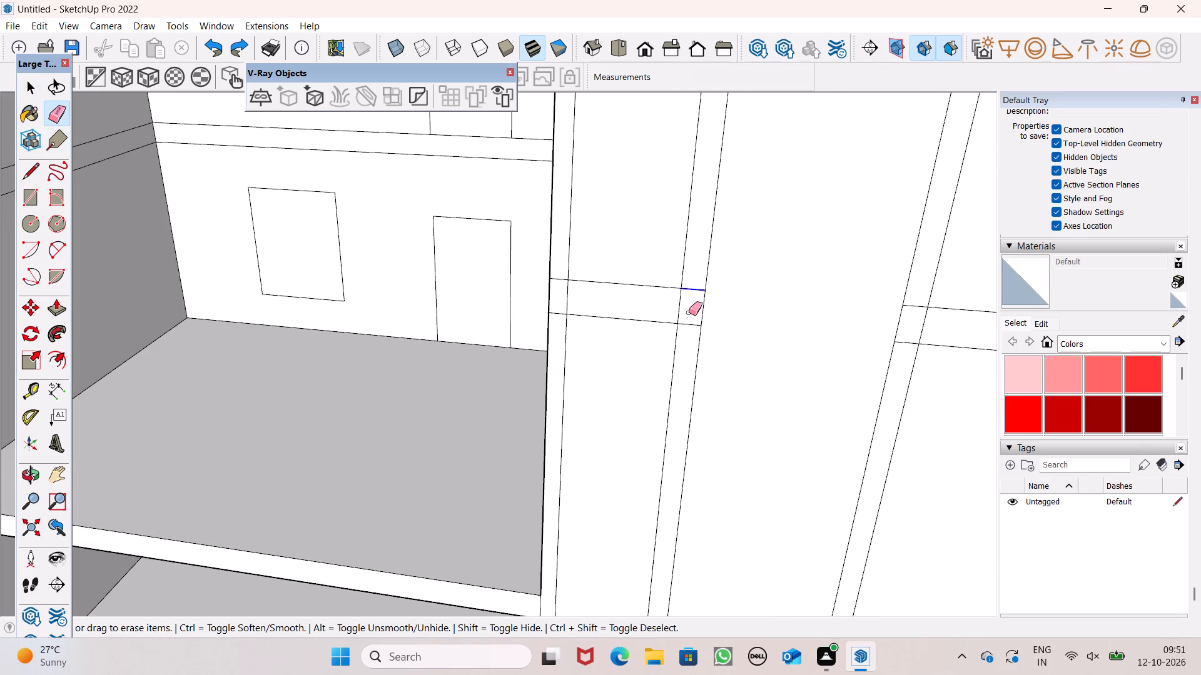
{"action": "left_click_drag", "start_coordinate": [689, 312], "coordinate": [684, 327]}
{"action": "left_click_drag", "start_coordinate": [917, 306], "coordinate": [912, 334]}
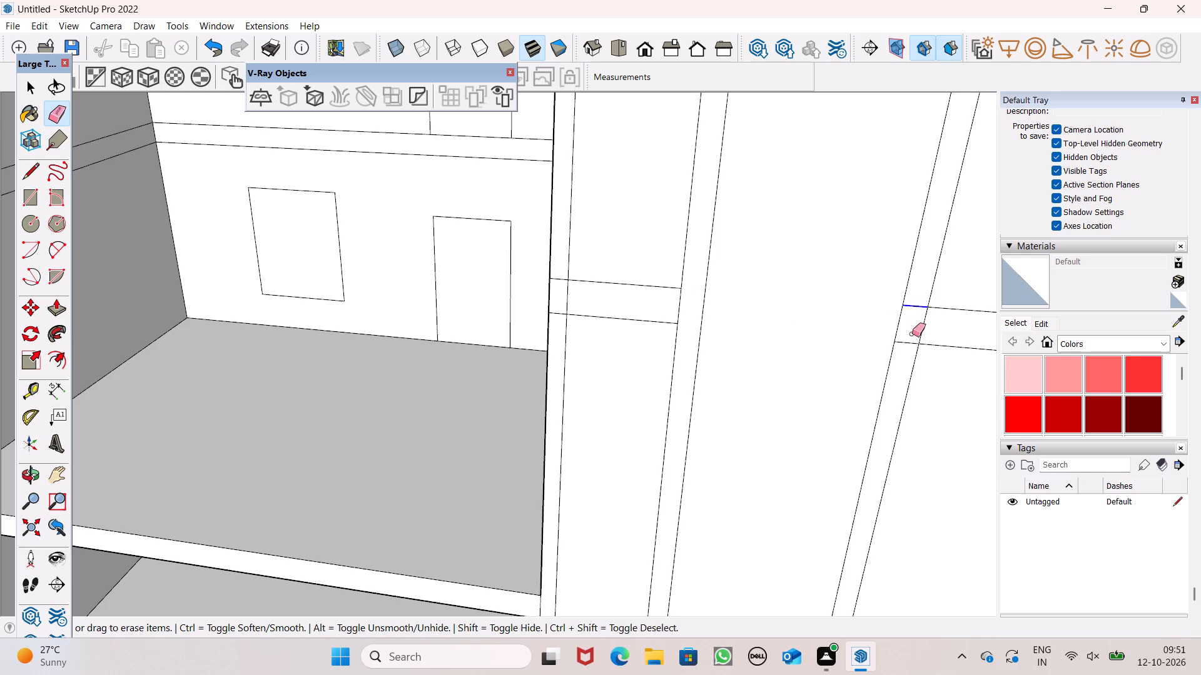
{"action": "left_click_drag", "start_coordinate": [912, 334], "coordinate": [908, 352]}
{"action": "scroll", "coordinate": [582, 251], "scroll_direction": "down", "scroll_amount": 13}
{"action": "key", "text": "space"}
Push/Pull the strip's frame face around the inner rectangle about 2' 4" out from the front wall.
{"action": "scroll", "coordinate": [593, 322], "scroll_direction": "down", "scroll_amount": 4}
{"action": "middle_click_drag", "start_coordinate": [632, 350], "coordinate": [679, 447]}
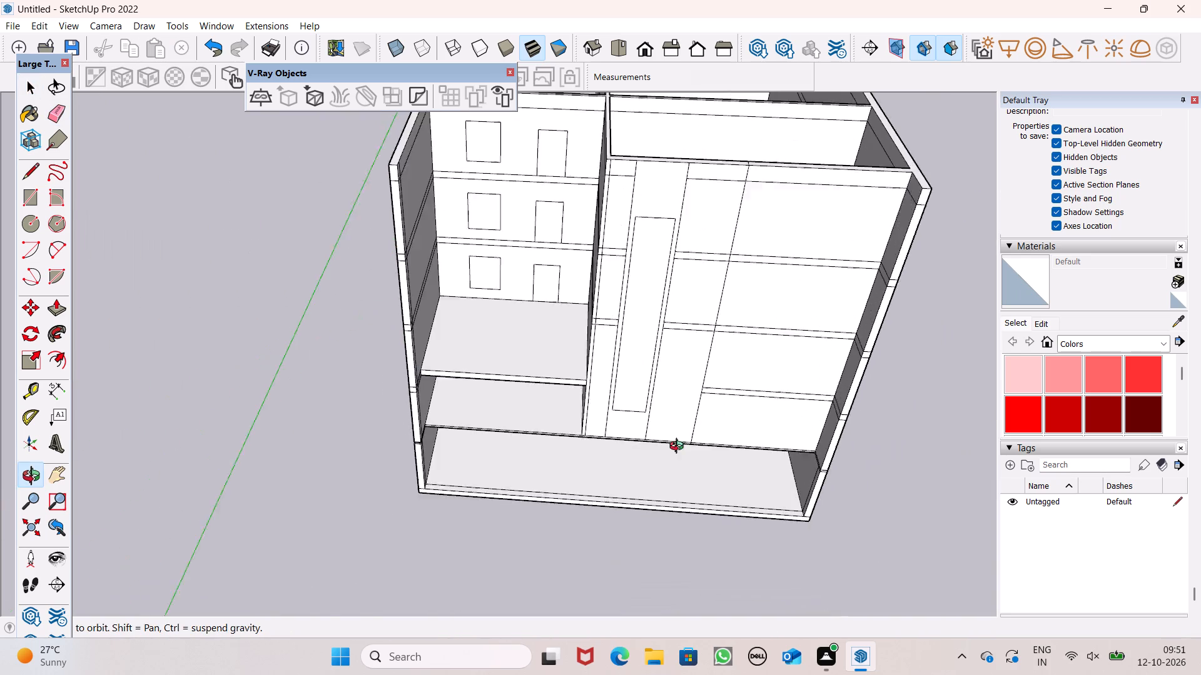
{"action": "middle_click_drag", "start_coordinate": [679, 447], "coordinate": [690, 471]}
{"action": "left_click", "coordinate": [57, 311]}
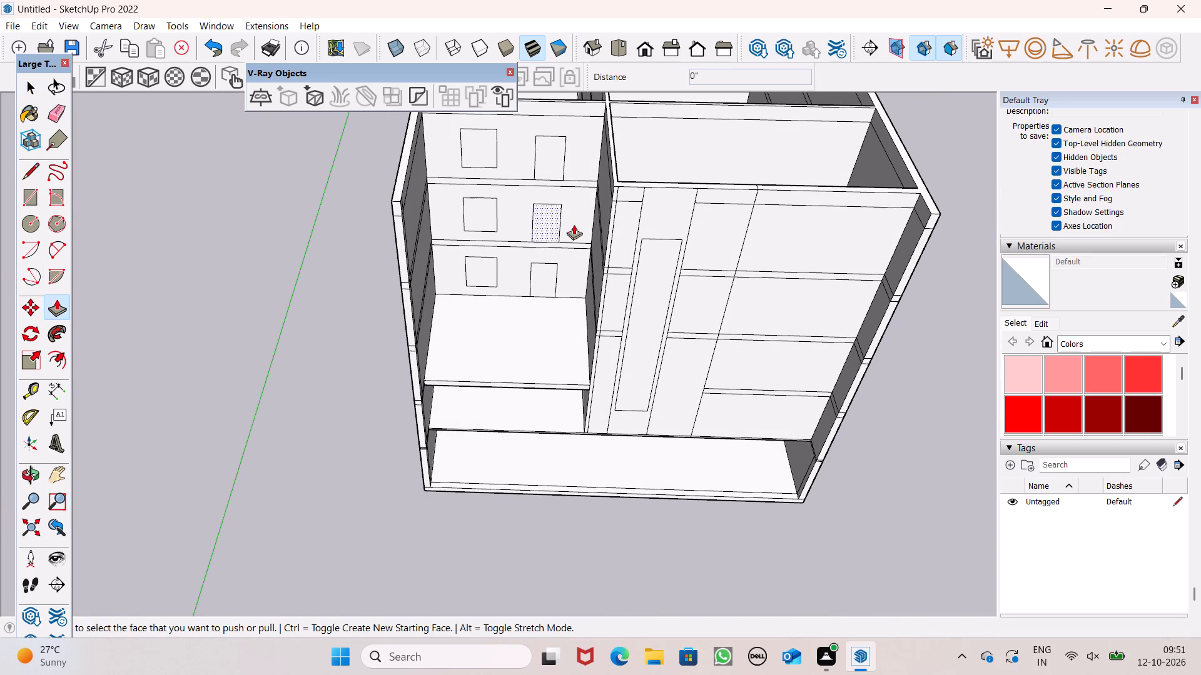
{"action": "left_click_drag", "start_coordinate": [672, 222], "coordinate": [673, 231]}
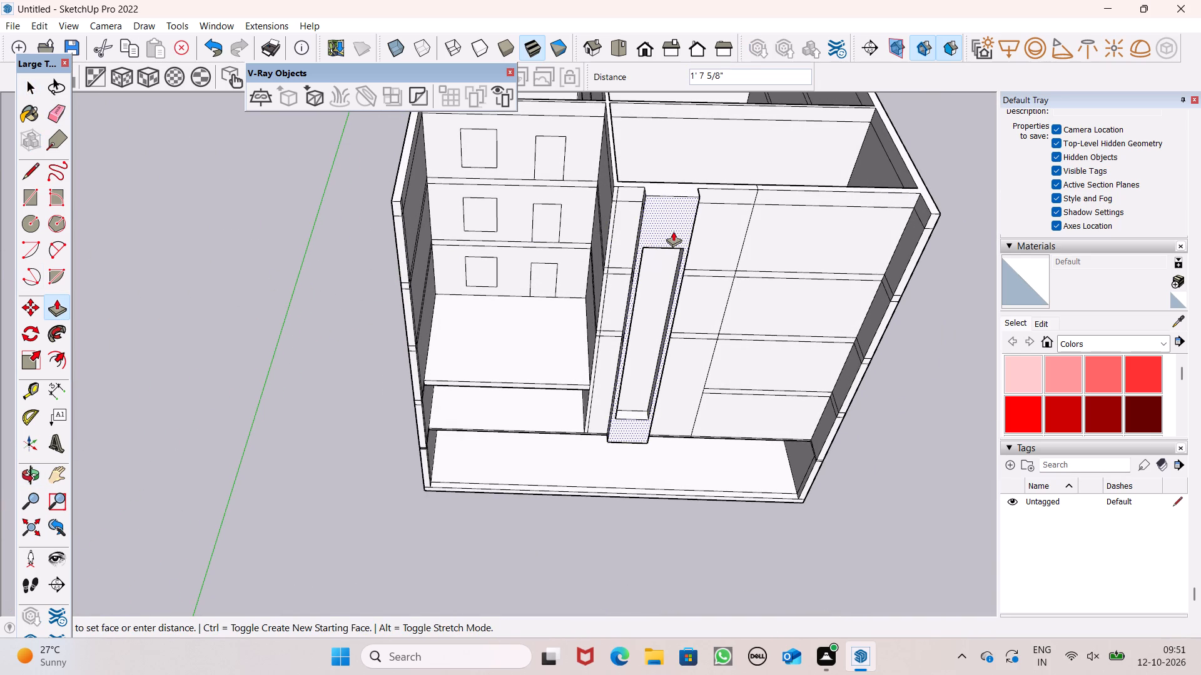
{"action": "left_click_drag", "start_coordinate": [673, 231], "coordinate": [674, 232]}
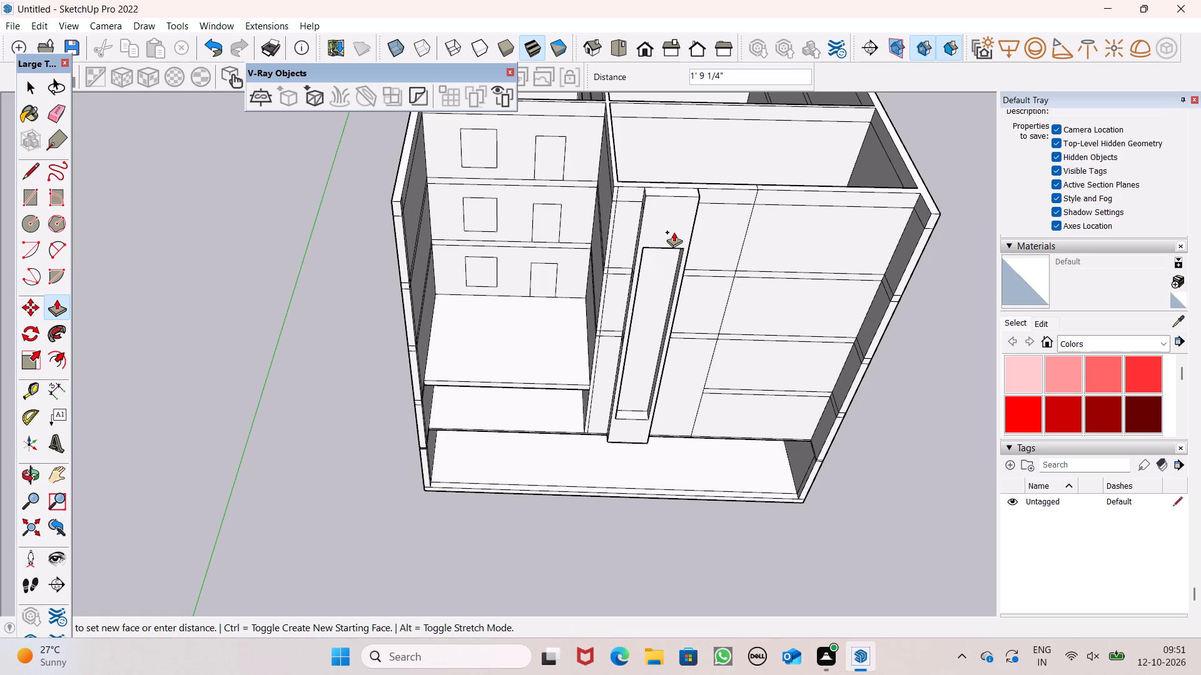
{"action": "left_click_drag", "start_coordinate": [674, 232], "coordinate": [676, 234]}
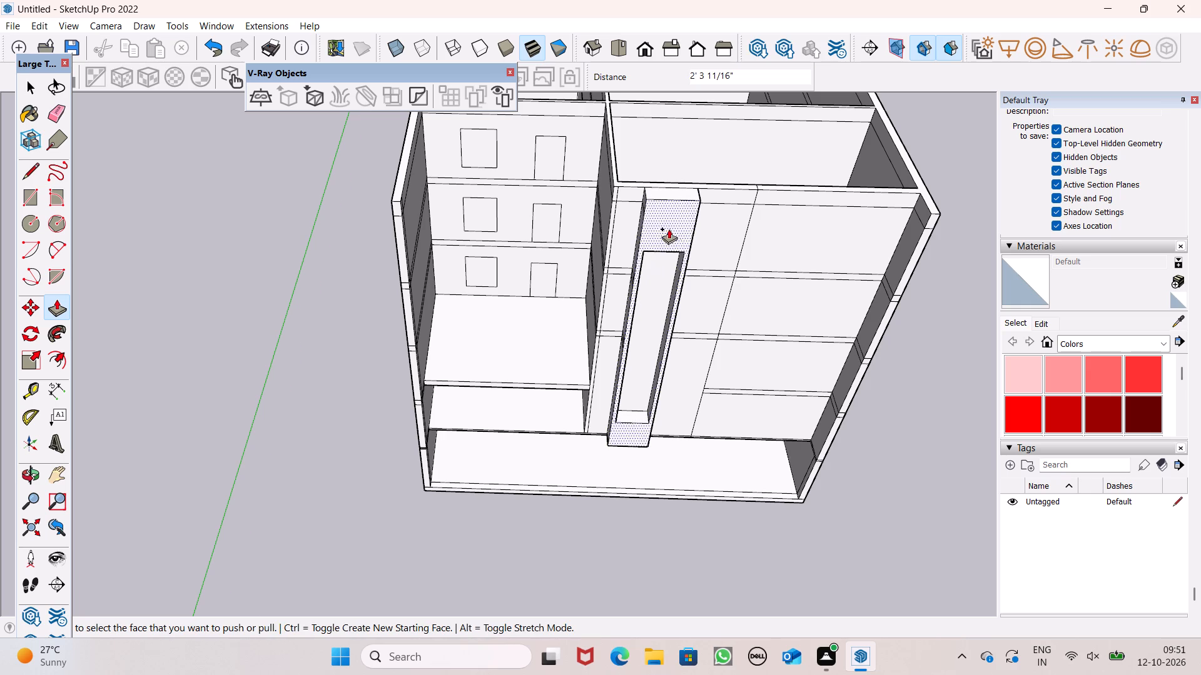
{"action": "scroll", "coordinate": [664, 230], "scroll_direction": "down", "scroll_amount": 4}
{"action": "middle_click_drag", "start_coordinate": [747, 313], "coordinate": [716, 84]}
{"action": "scroll", "coordinate": [663, 247], "scroll_direction": "up", "scroll_amount": 5}
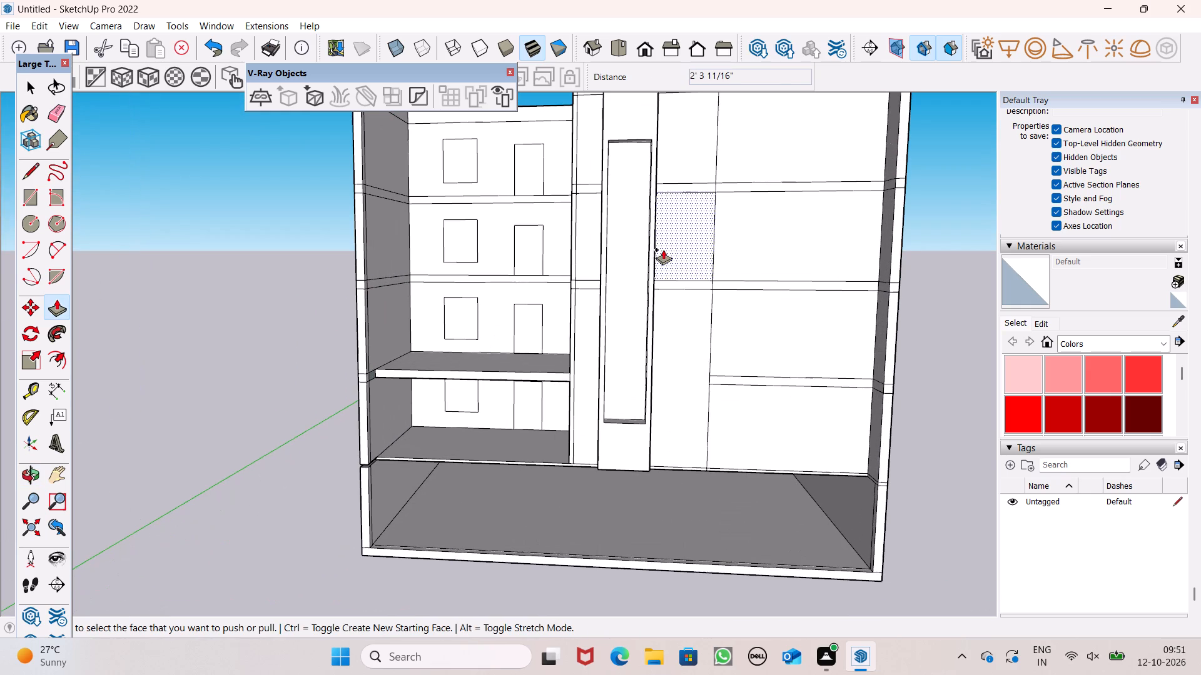
{"action": "key", "text": "space"}
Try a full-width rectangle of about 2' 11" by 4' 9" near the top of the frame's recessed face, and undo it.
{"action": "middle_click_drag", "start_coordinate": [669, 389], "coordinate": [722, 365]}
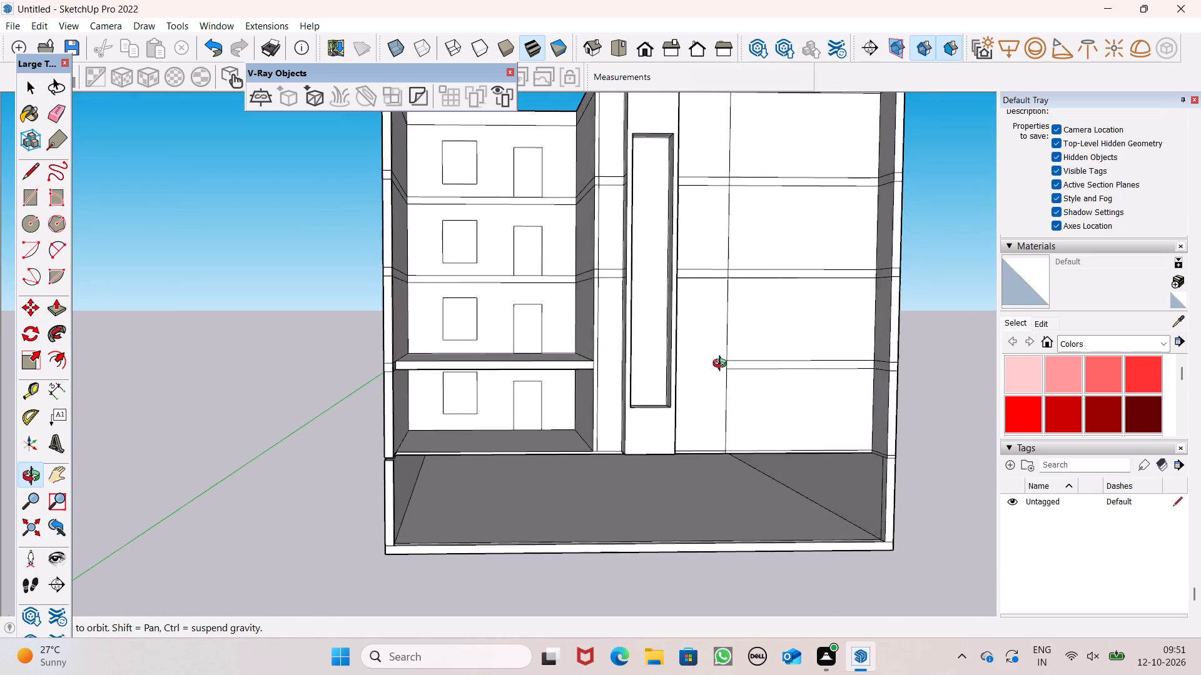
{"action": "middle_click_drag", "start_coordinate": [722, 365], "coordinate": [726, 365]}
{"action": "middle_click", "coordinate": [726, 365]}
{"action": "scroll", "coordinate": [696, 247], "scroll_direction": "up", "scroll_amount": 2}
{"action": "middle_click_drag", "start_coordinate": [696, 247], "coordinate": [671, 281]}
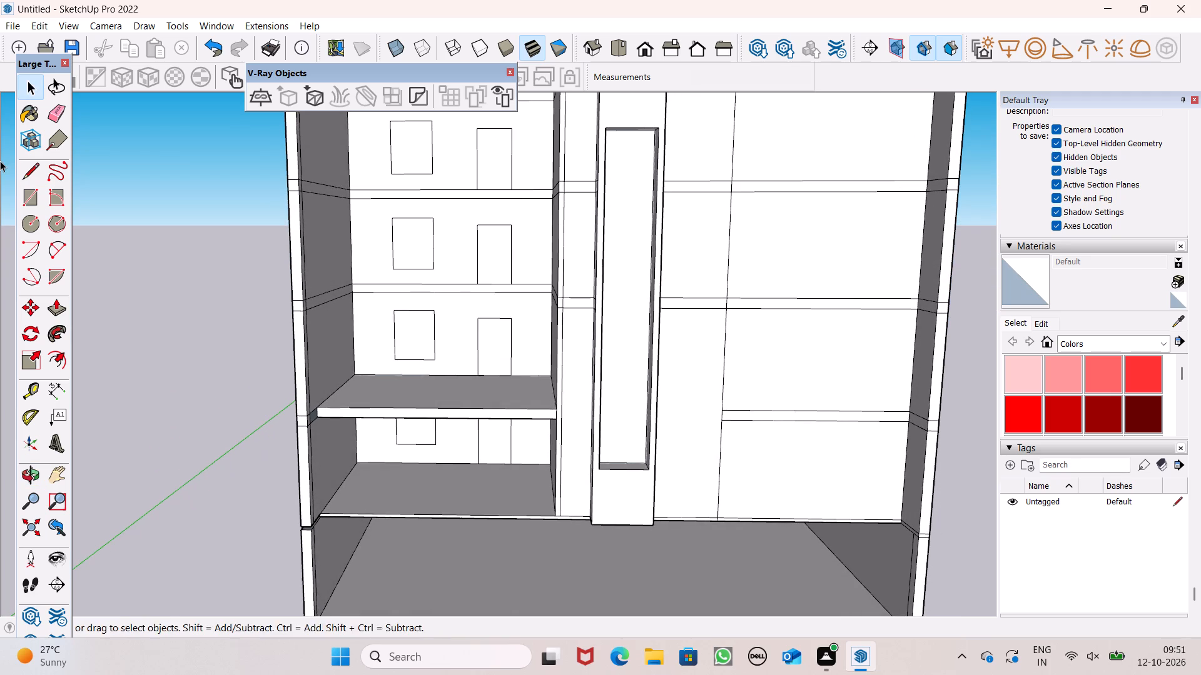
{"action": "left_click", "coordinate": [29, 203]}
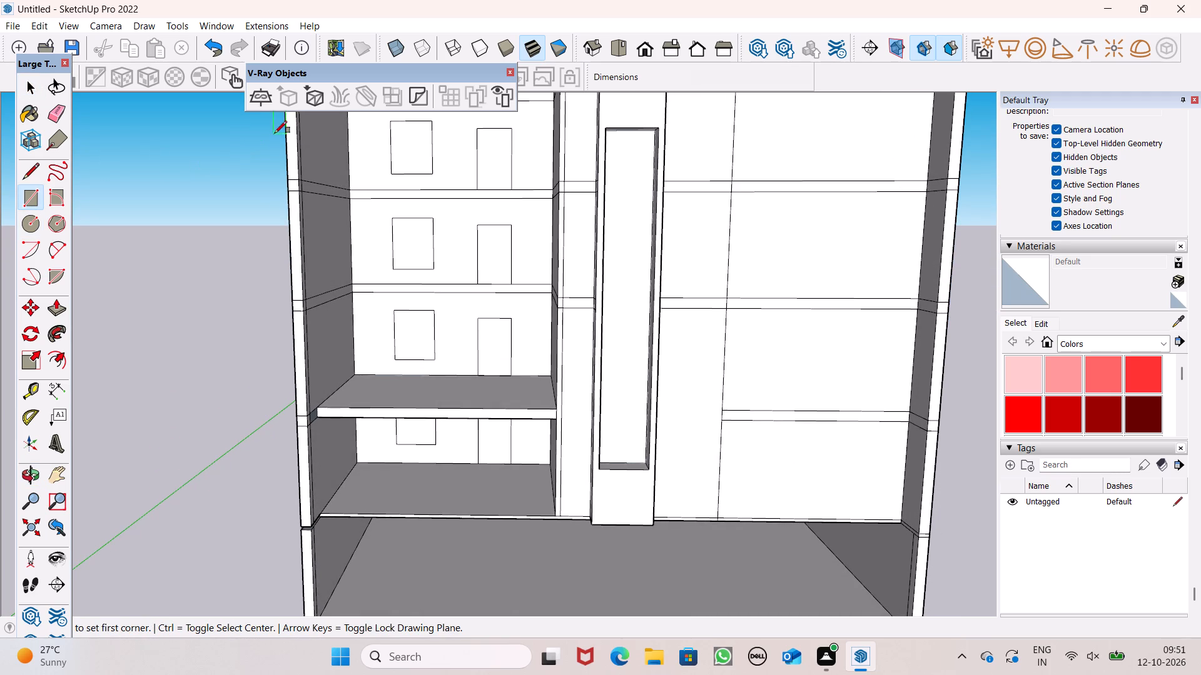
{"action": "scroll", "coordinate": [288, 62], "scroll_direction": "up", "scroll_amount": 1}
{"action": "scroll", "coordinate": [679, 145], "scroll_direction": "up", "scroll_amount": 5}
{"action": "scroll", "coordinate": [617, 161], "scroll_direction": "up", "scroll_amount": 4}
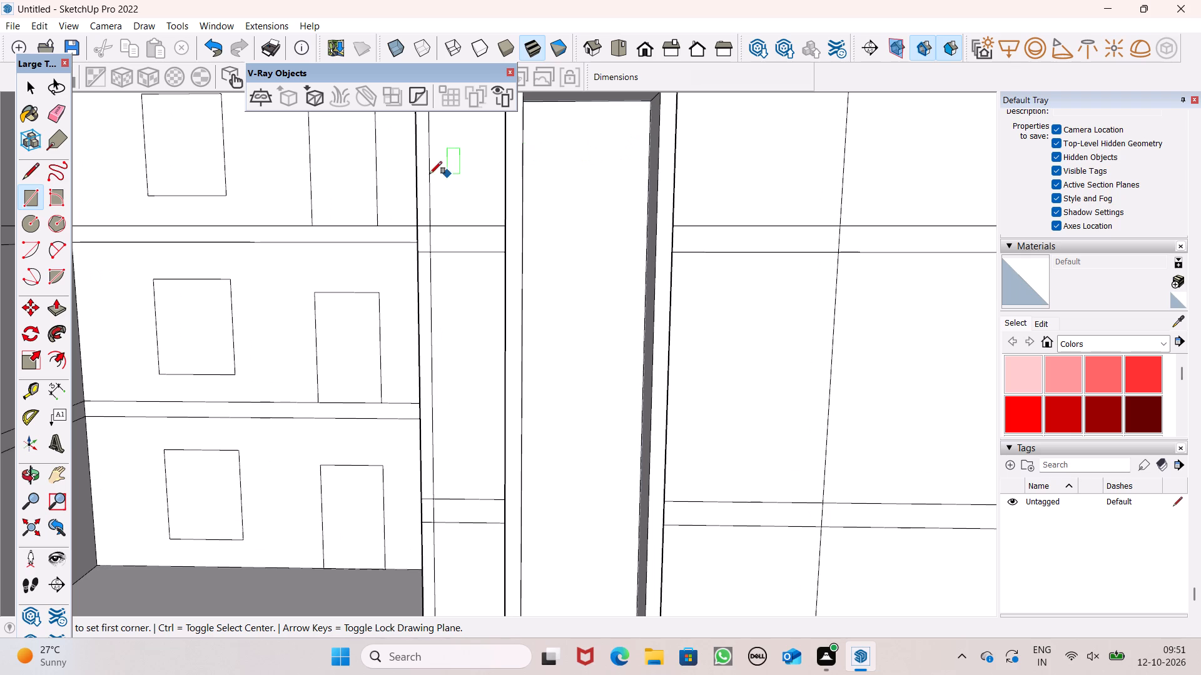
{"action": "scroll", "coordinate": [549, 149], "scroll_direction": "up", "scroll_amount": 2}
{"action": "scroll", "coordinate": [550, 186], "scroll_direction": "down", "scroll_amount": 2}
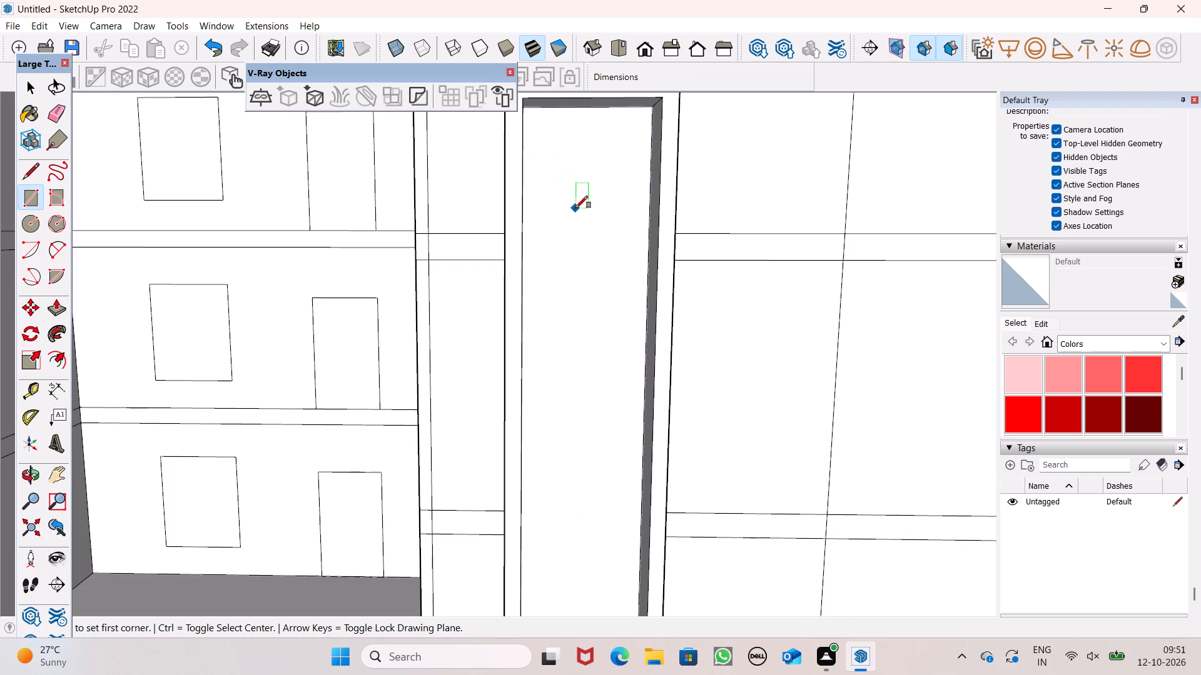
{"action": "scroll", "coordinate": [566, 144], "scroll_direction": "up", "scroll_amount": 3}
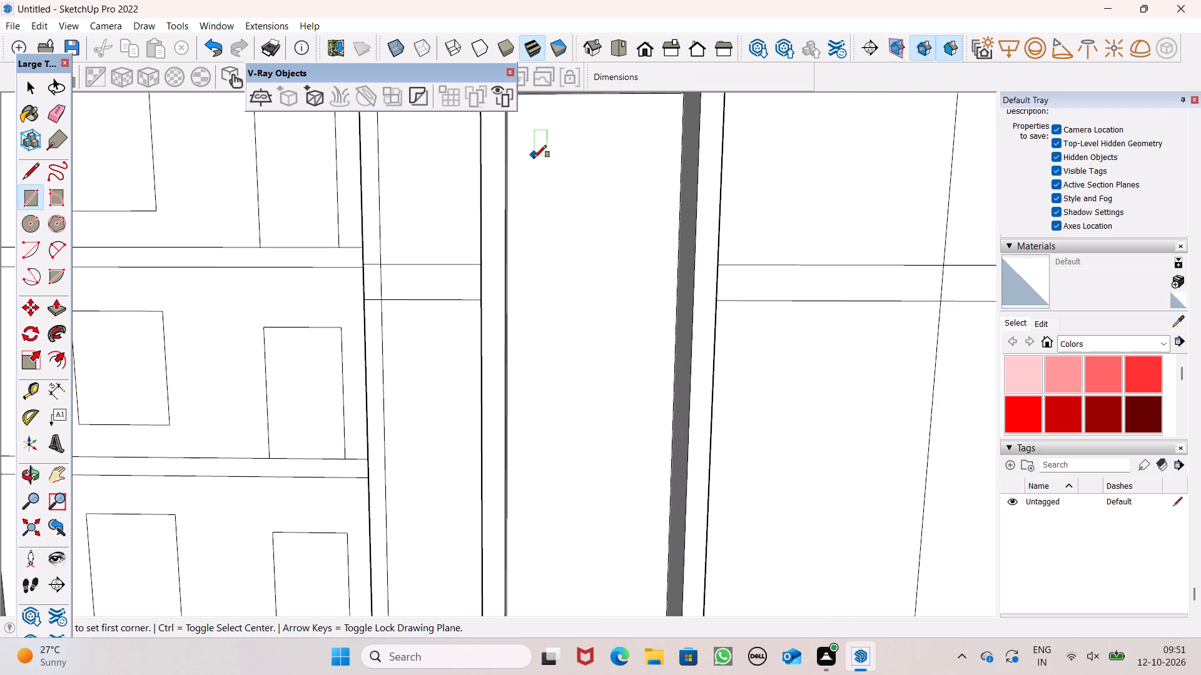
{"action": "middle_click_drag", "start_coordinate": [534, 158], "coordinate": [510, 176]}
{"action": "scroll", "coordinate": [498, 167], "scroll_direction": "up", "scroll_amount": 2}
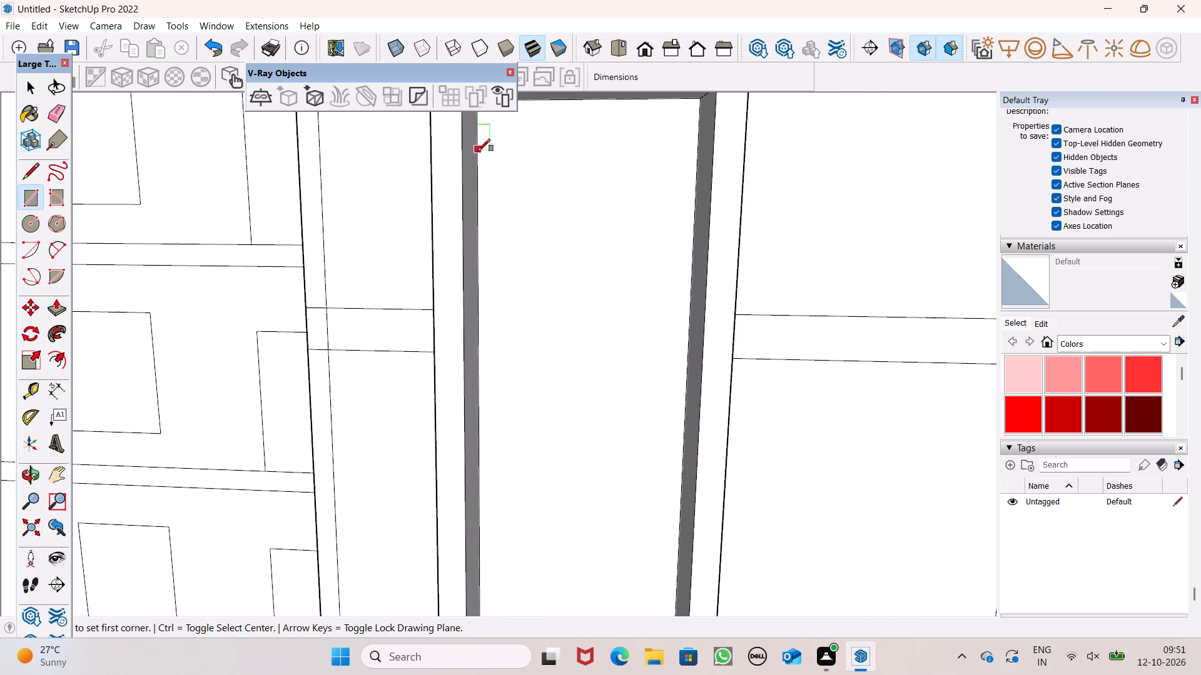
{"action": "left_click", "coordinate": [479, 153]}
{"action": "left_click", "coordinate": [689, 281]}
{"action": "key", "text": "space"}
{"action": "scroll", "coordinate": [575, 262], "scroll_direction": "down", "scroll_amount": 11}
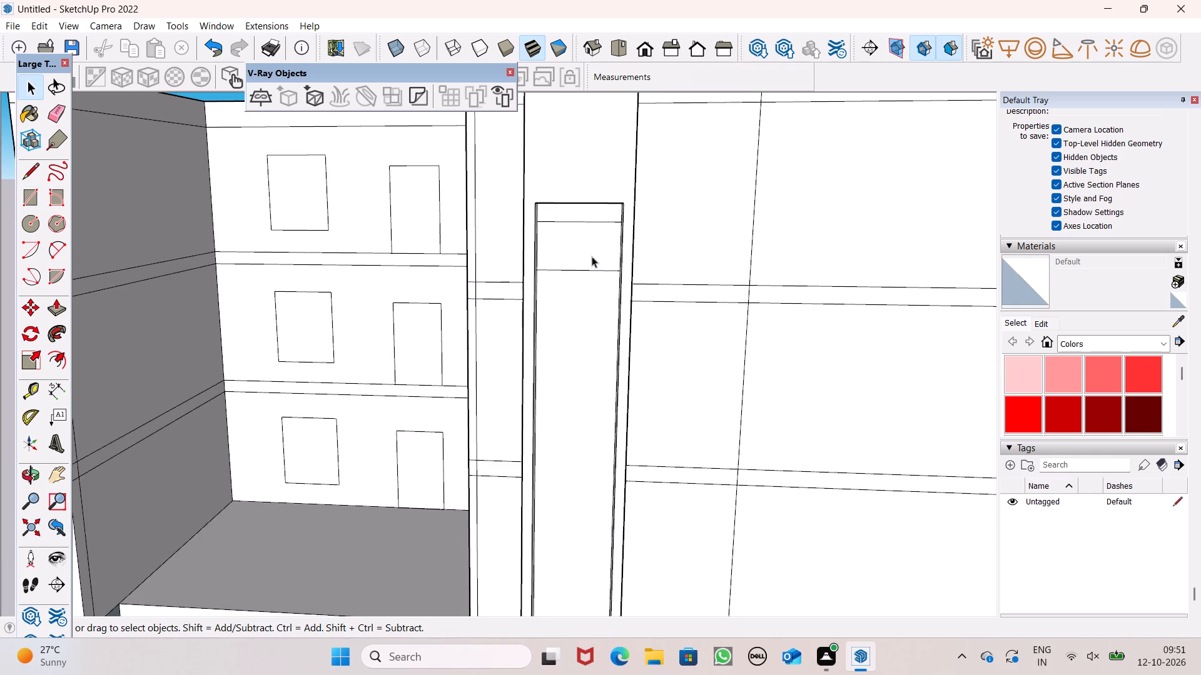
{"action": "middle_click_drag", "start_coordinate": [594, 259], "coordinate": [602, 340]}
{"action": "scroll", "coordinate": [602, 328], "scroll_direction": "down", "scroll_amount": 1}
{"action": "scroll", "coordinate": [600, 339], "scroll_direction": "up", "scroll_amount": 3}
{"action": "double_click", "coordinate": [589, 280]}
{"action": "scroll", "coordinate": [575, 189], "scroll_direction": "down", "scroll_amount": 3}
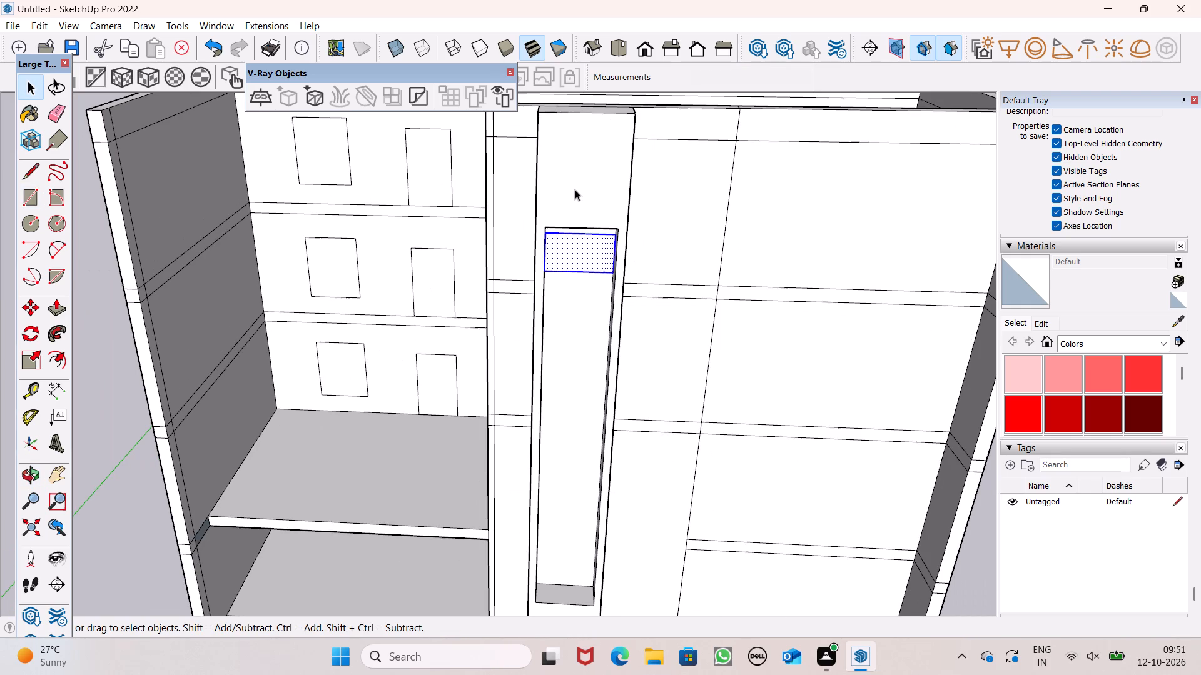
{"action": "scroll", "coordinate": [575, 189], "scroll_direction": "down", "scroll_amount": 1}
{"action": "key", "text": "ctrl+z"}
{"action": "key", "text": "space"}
Draw a rectangle across the full width of the frame's recessed face, slightly below the recess's top edge.
{"action": "middle_click_drag", "start_coordinate": [627, 296], "coordinate": [626, 174]}
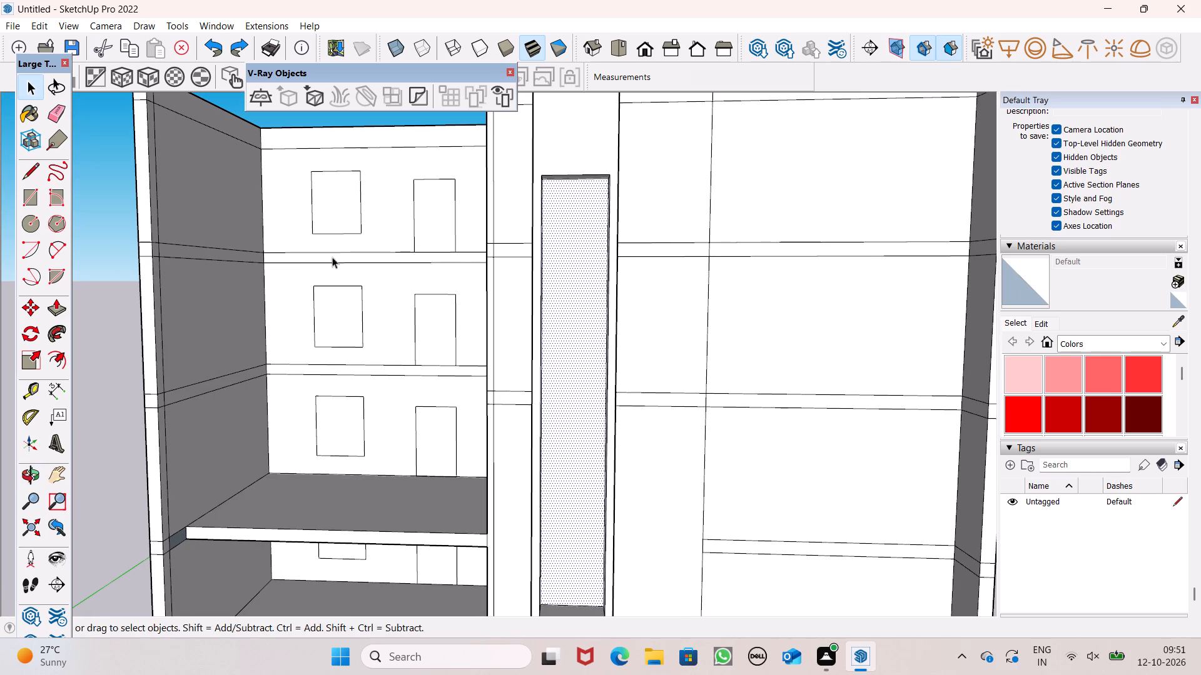
{"action": "left_click", "coordinate": [108, 201]}
{"action": "left_click", "coordinate": [28, 206]}
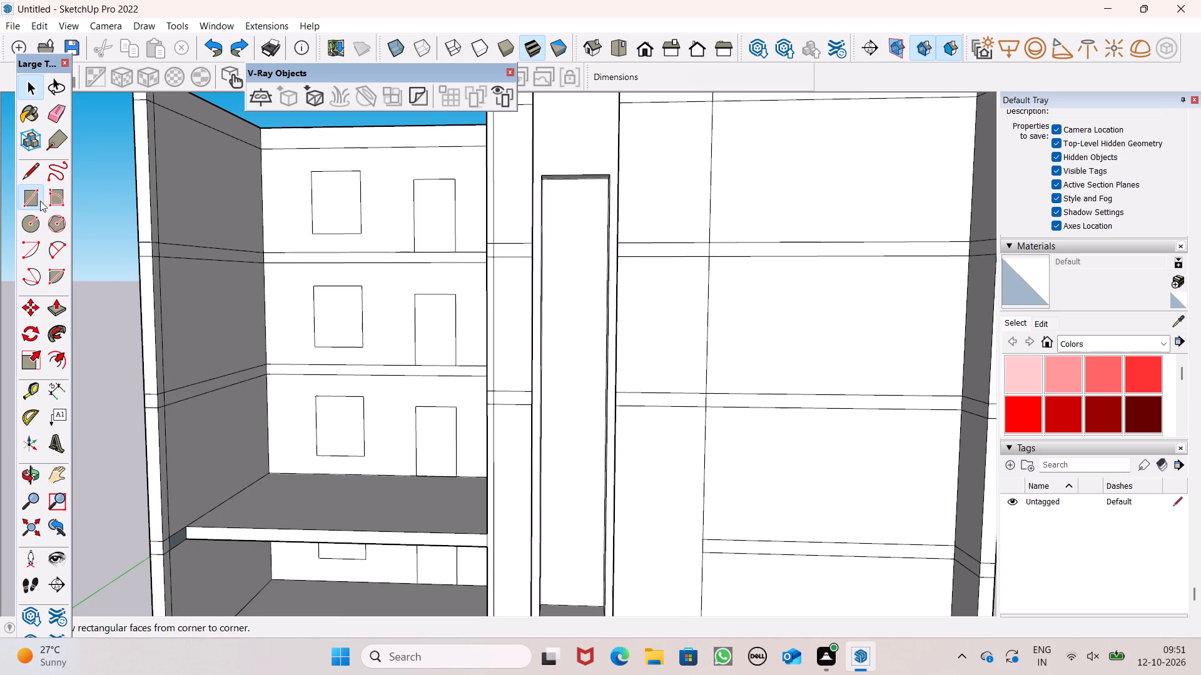
{"action": "scroll", "coordinate": [624, 202], "scroll_direction": "up", "scroll_amount": 6}
{"action": "scroll", "coordinate": [567, 228], "scroll_direction": "up", "scroll_amount": 8}
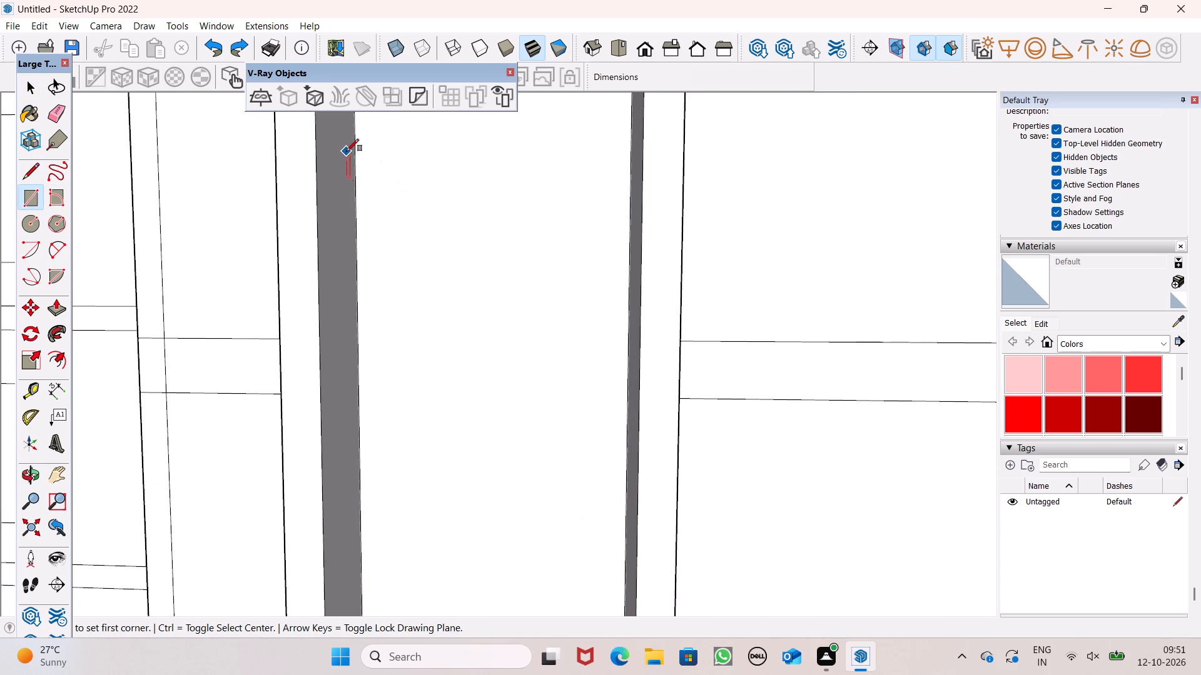
{"action": "scroll", "coordinate": [365, 207], "scroll_direction": "down", "scroll_amount": 6}
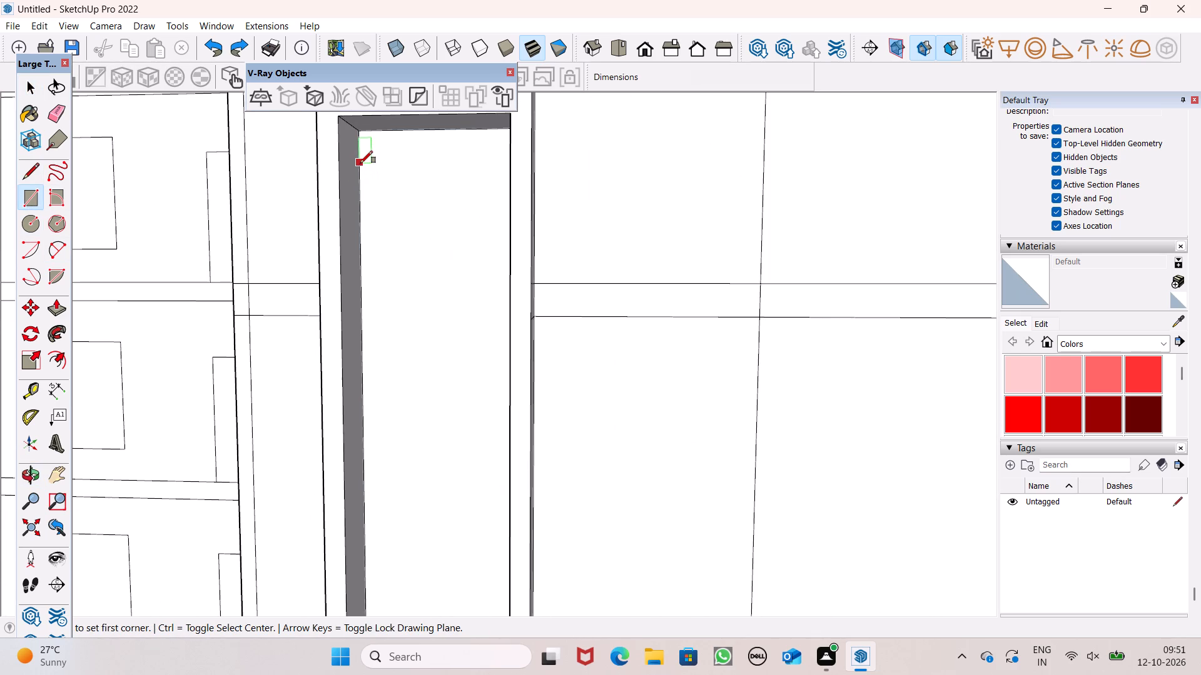
{"action": "left_click", "coordinate": [360, 163]}
{"action": "middle_click_drag", "start_coordinate": [484, 279], "coordinate": [534, 297]}
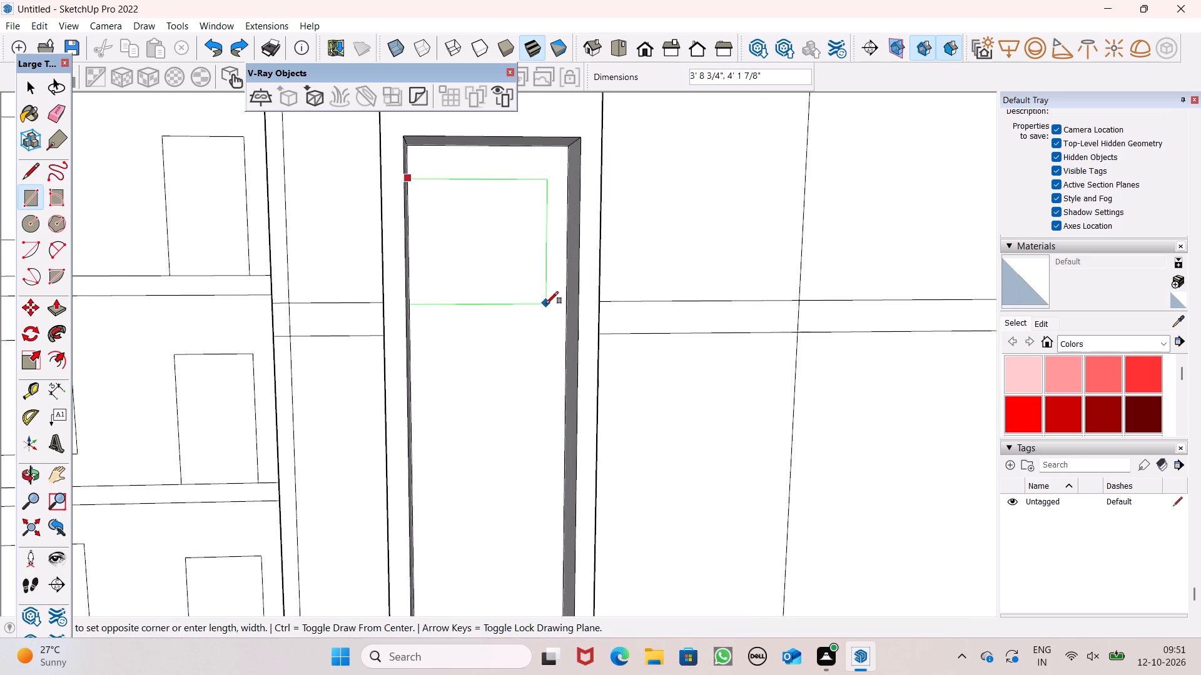
{"action": "scroll", "coordinate": [546, 304], "scroll_direction": "up", "scroll_amount": 5}
{"action": "left_click", "coordinate": [582, 292]}
{"action": "scroll", "coordinate": [520, 289], "scroll_direction": "down", "scroll_amount": 15}
{"action": "middle_click_drag", "start_coordinate": [570, 360], "coordinate": [570, 366]}
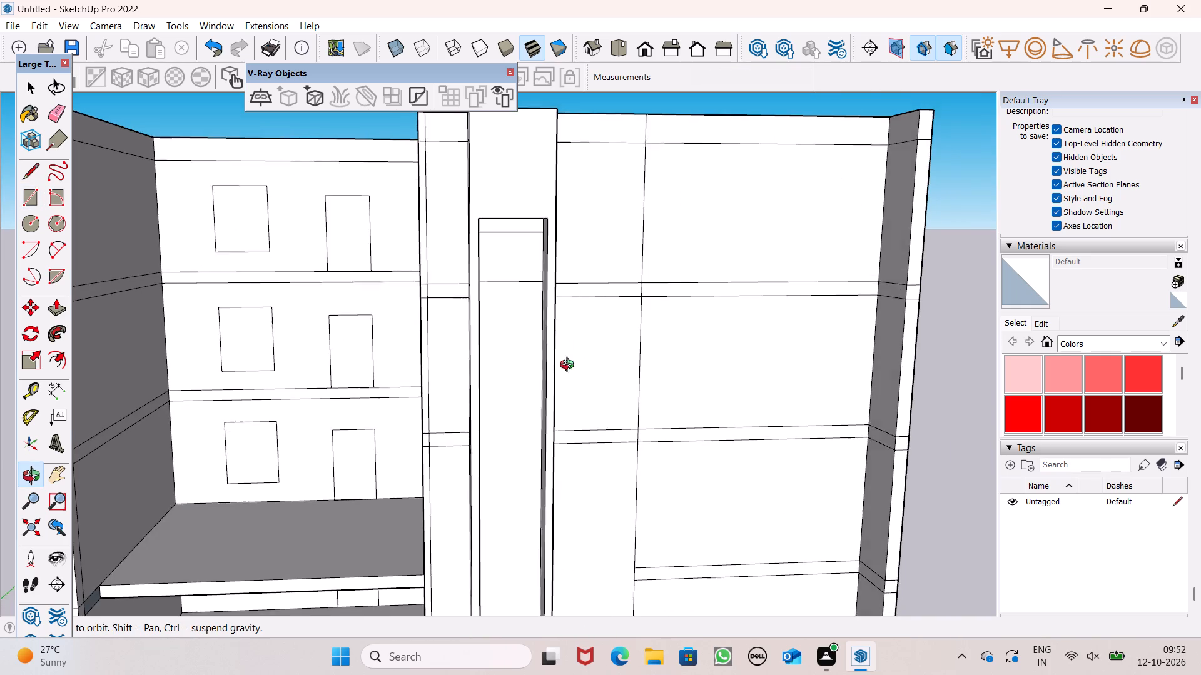
{"action": "middle_click_drag", "start_coordinate": [570, 366], "coordinate": [538, 376]}
{"action": "key", "text": "space"}
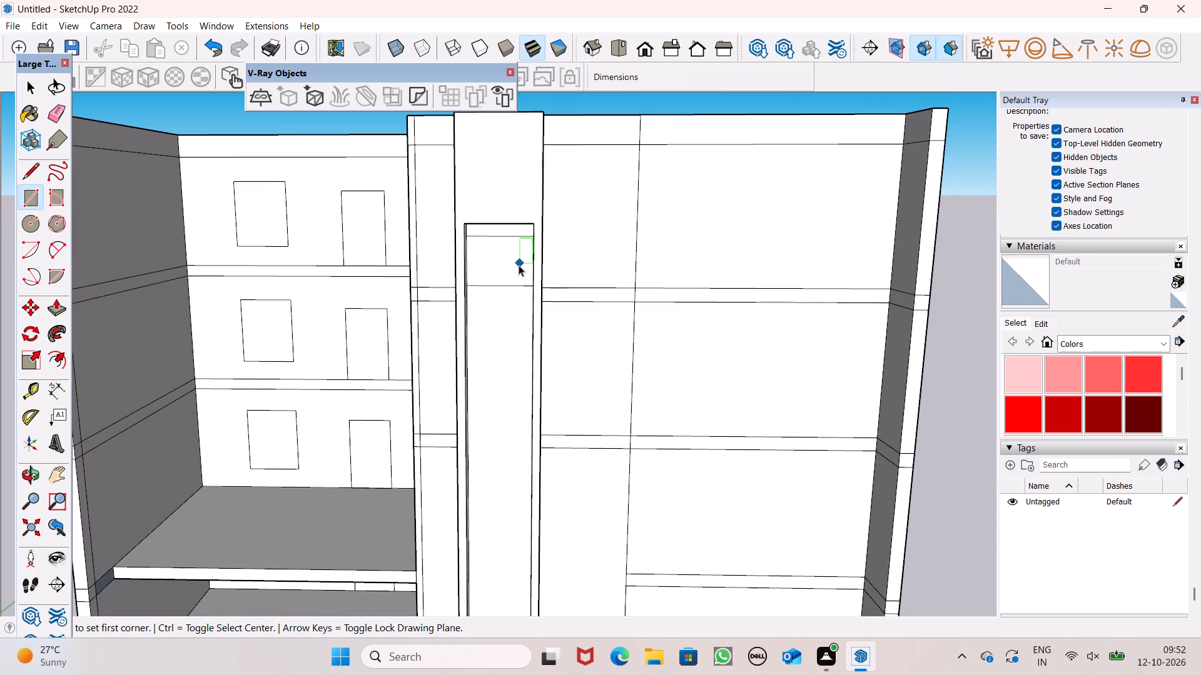
Copy the rectangle and its face straight down the recess, leaving a gap beneath the original.
{"action": "double_click", "coordinate": [519, 265]}
{"action": "scroll", "coordinate": [530, 210], "scroll_direction": "down", "scroll_amount": 5}
{"action": "key", "text": "m"}
{"action": "key", "text": "Return"}
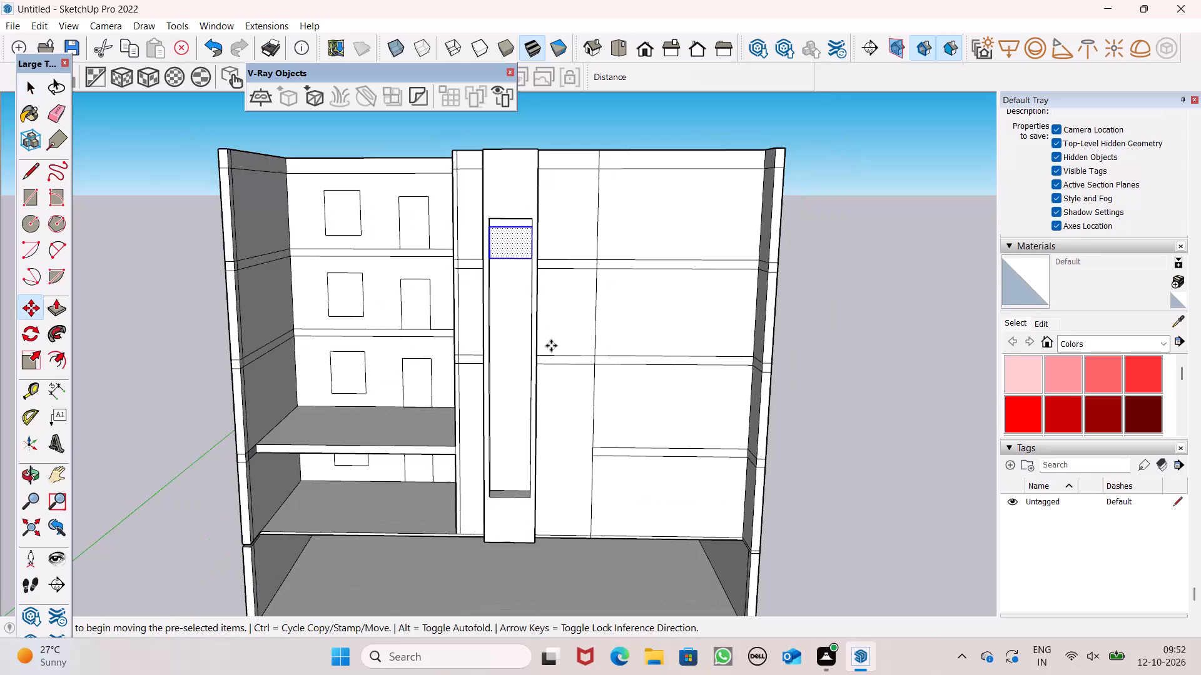
{"action": "left_click_drag", "start_coordinate": [512, 257], "coordinate": [516, 284]}
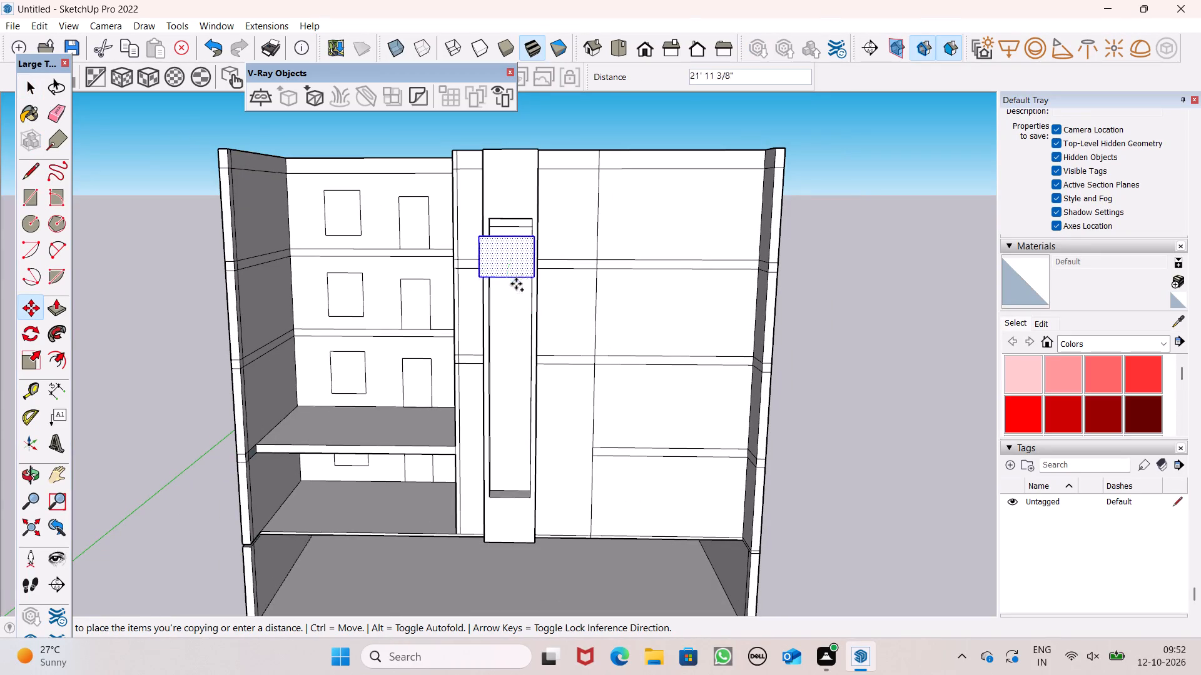
{"action": "left_click_drag", "start_coordinate": [516, 284], "coordinate": [517, 324]}
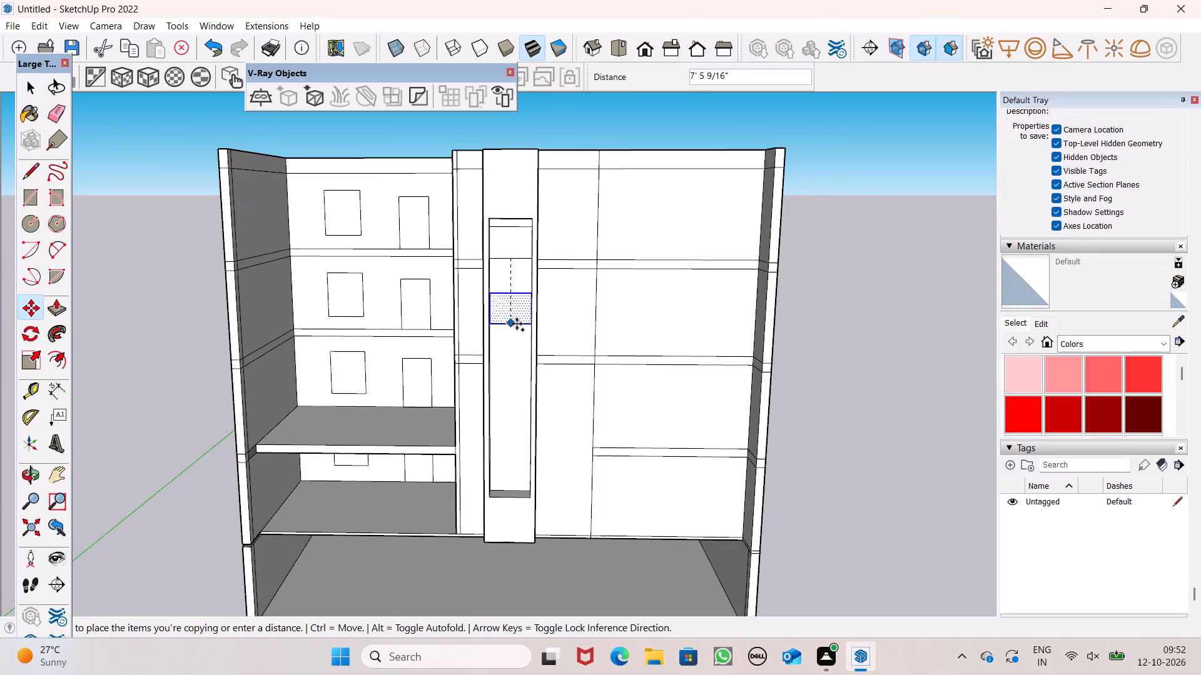
{"action": "left_click_drag", "start_coordinate": [517, 324], "coordinate": [518, 330]}
Copy the rectangle twice more down the recess, first about 9' 2" below the previous copy, the last one at the recess's bottom edge.
{"action": "left_click_drag", "start_coordinate": [507, 329], "coordinate": [507, 340]}
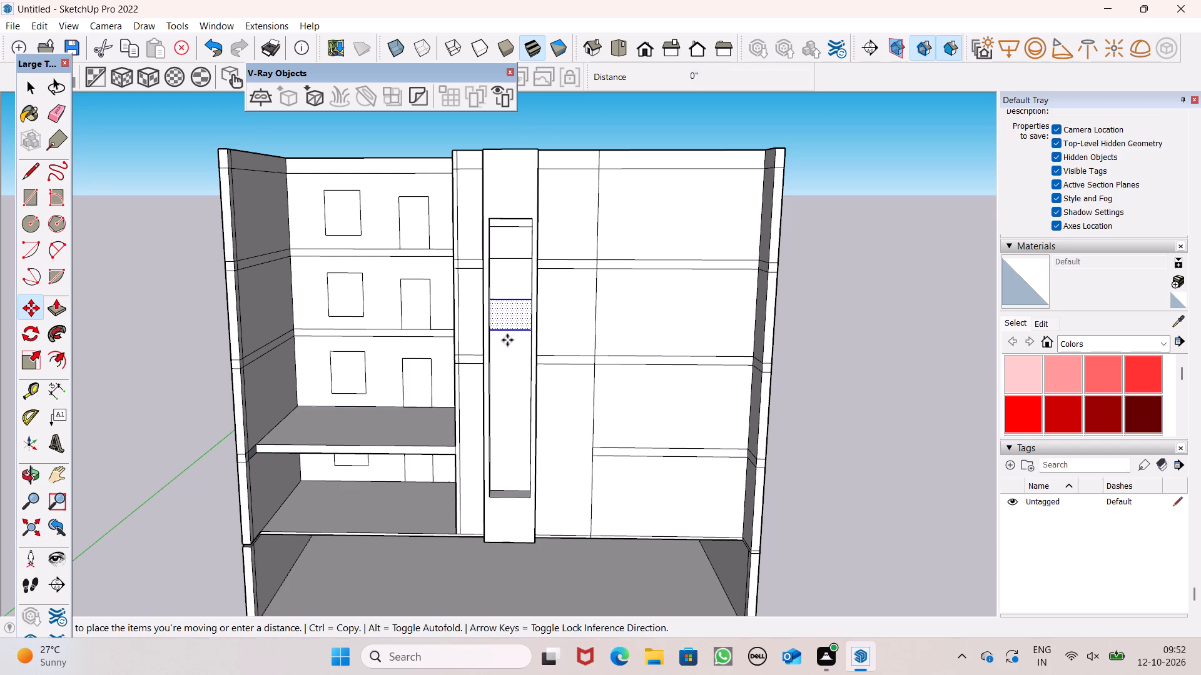
{"action": "left_click_drag", "start_coordinate": [507, 340], "coordinate": [519, 410]}
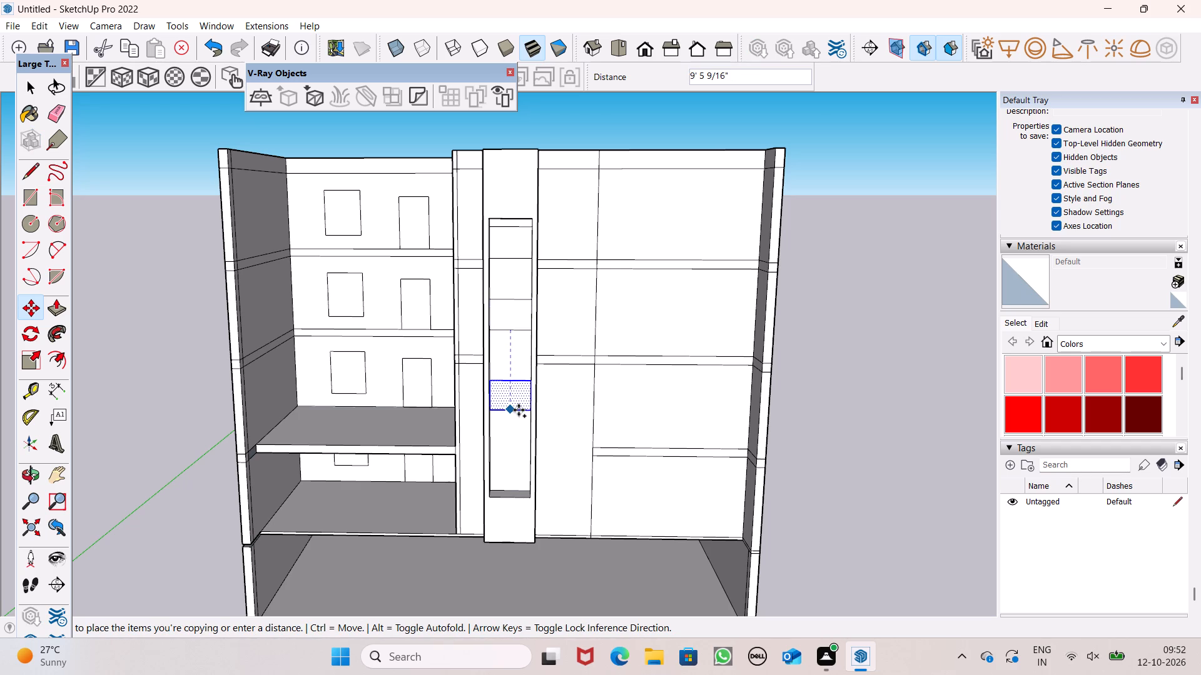
{"action": "left_click_drag", "start_coordinate": [519, 410], "coordinate": [517, 407]}
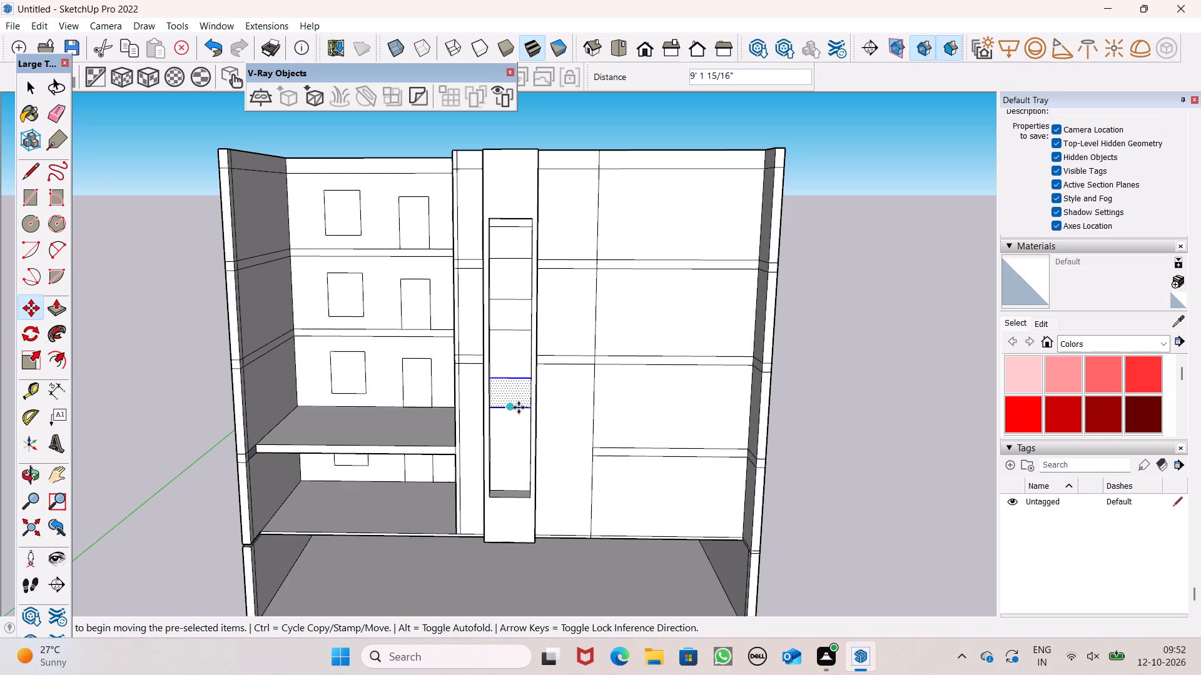
{"action": "left_click_drag", "start_coordinate": [510, 406], "coordinate": [514, 482]}
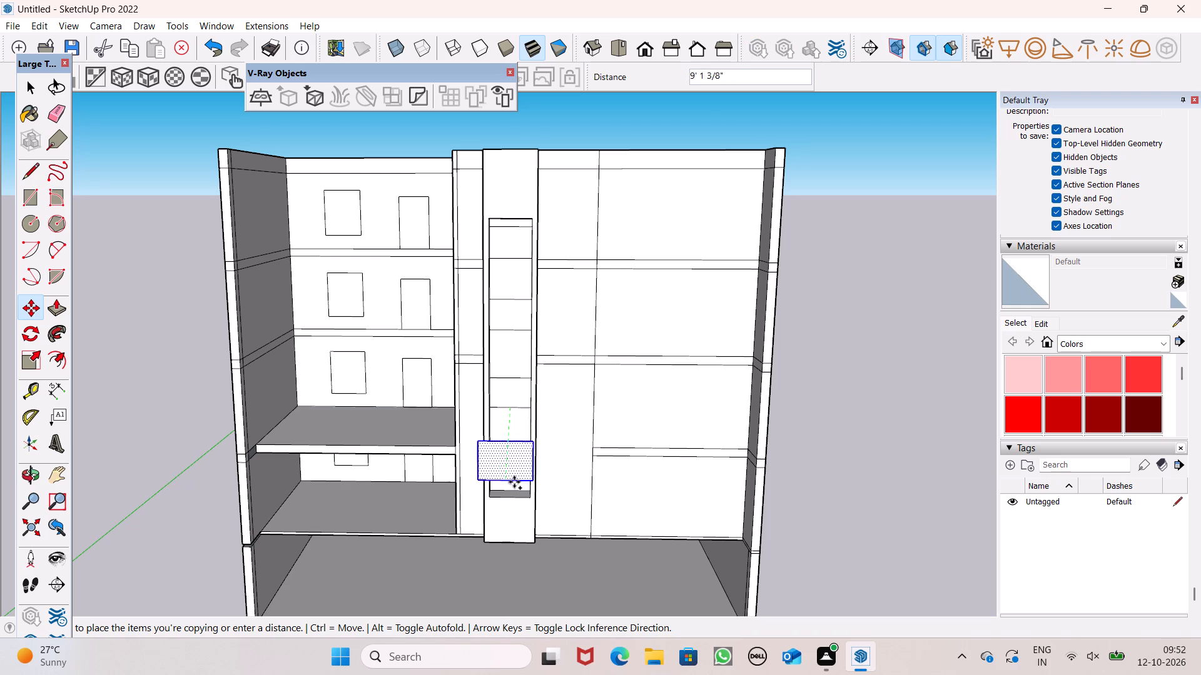
{"action": "left_click_drag", "start_coordinate": [514, 482], "coordinate": [517, 480]}
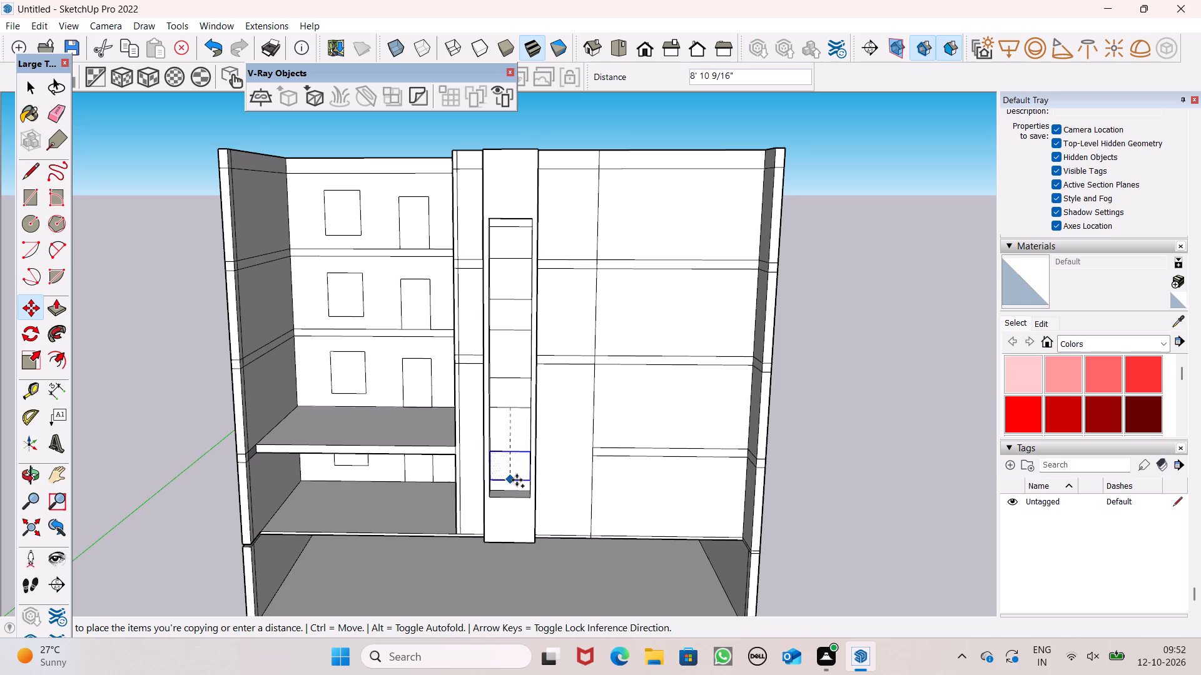
{"action": "left_click_drag", "start_coordinate": [517, 480], "coordinate": [510, 489]}
{"action": "key", "text": "space"}
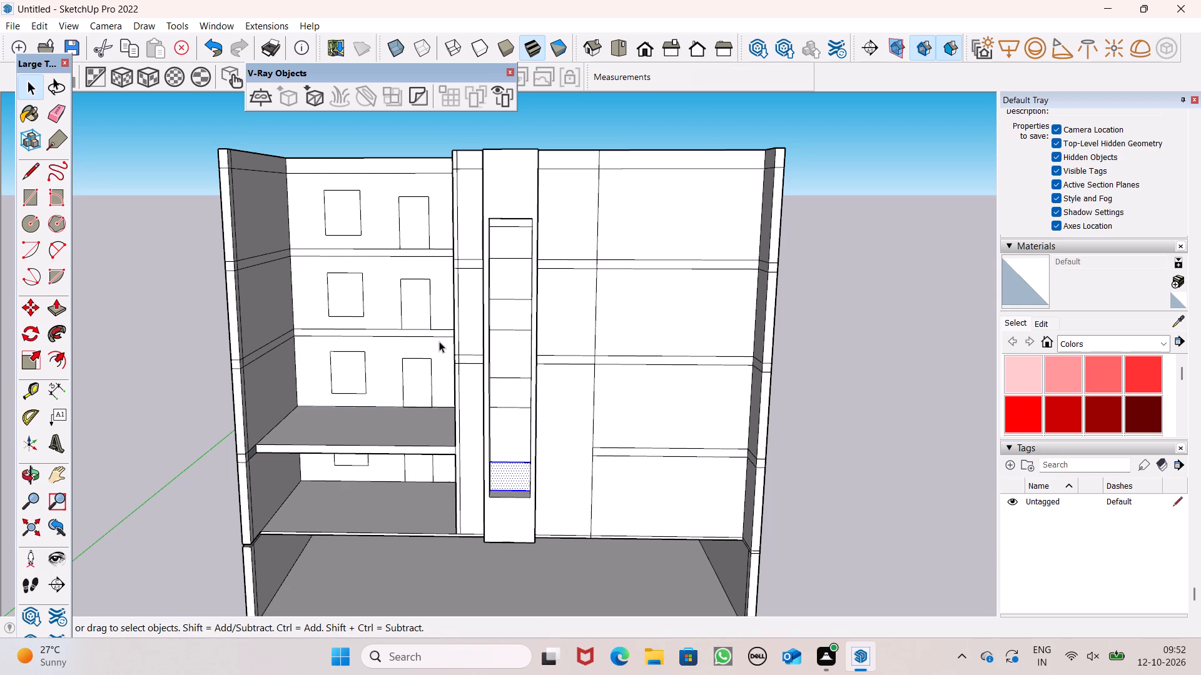
{"action": "key", "text": "space"}
{"action": "scroll", "coordinate": [440, 306], "scroll_direction": "down", "scroll_amount": 5}
{"action": "left_click", "coordinate": [754, 366]}
Push/Pull the topmost rectangle in the frame's recess inward by about 11 7/16".
{"action": "scroll", "coordinate": [490, 289], "scroll_direction": "up", "scroll_amount": 8}
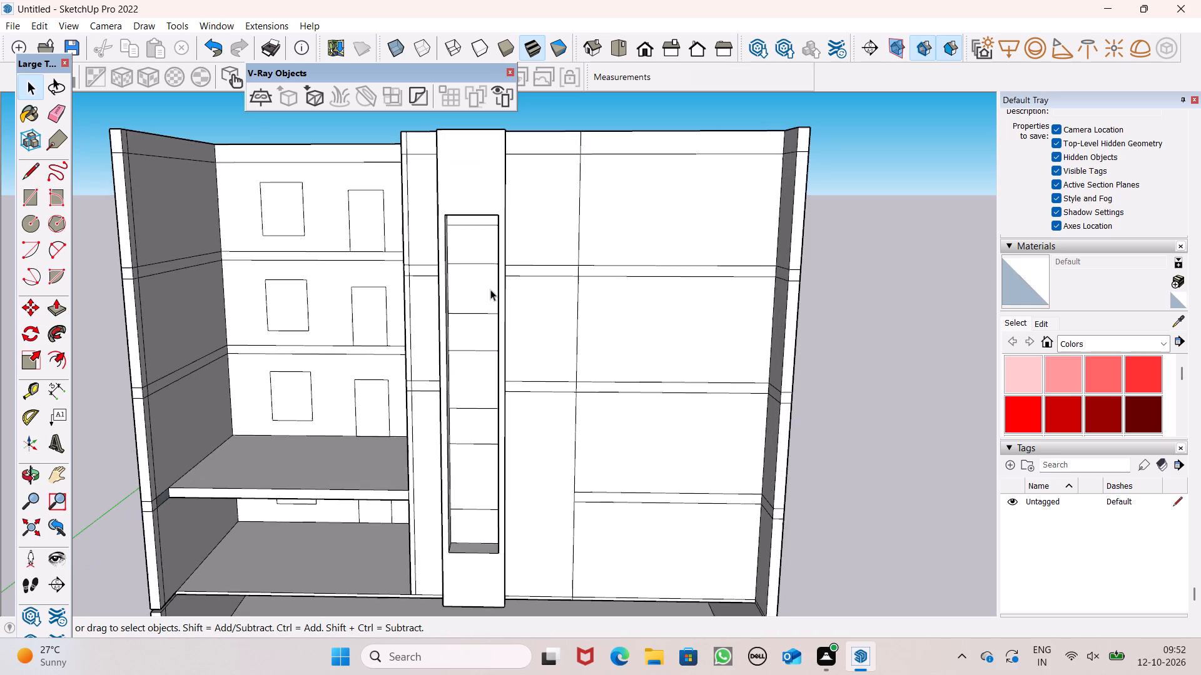
{"action": "scroll", "coordinate": [494, 242], "scroll_direction": "down", "scroll_amount": 5}
{"action": "middle_click_drag", "start_coordinate": [508, 314], "coordinate": [499, 437]}
{"action": "scroll", "coordinate": [482, 357], "scroll_direction": "up", "scroll_amount": 9}
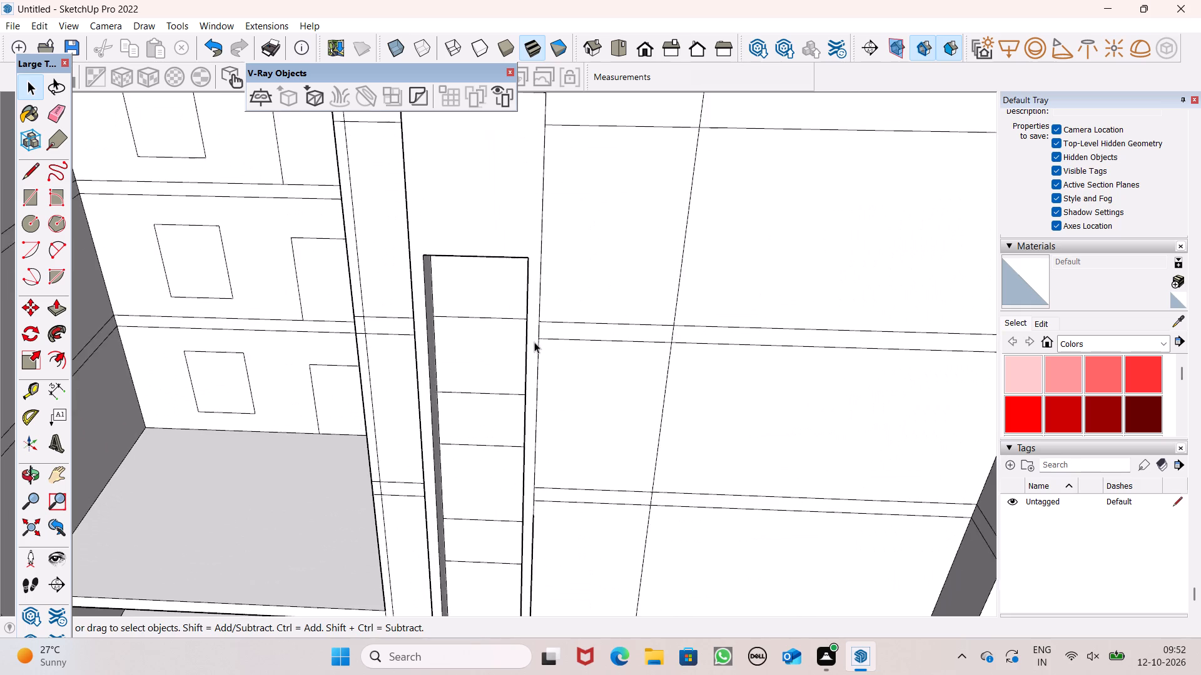
{"action": "middle_click_drag", "start_coordinate": [534, 342], "coordinate": [547, 227]}
{"action": "left_click", "coordinate": [52, 307]}
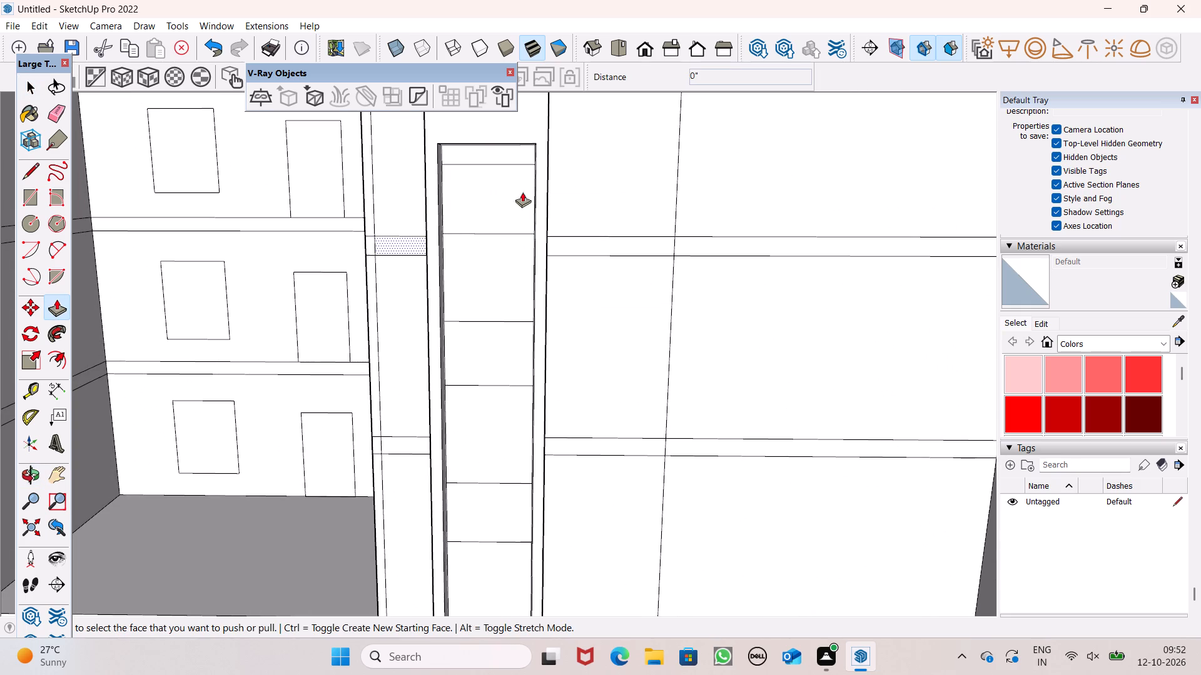
{"action": "left_click_drag", "start_coordinate": [464, 217], "coordinate": [498, 211]}
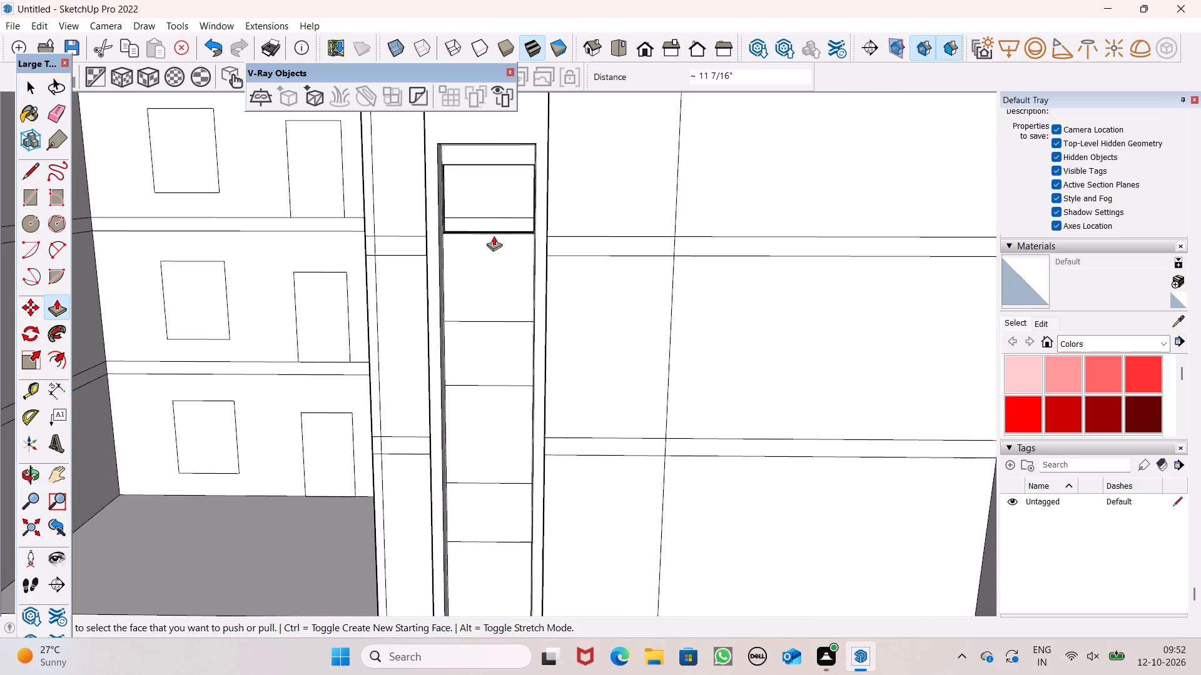
Examine the pushed-in top opening and the projecting frame from below, from above and close up.
{"action": "scroll", "coordinate": [492, 226], "scroll_direction": "down", "scroll_amount": 4}
{"action": "middle_click_drag", "start_coordinate": [507, 231], "coordinate": [492, 564]}
{"action": "scroll", "coordinate": [520, 361], "scroll_direction": "down", "scroll_amount": 3}
{"action": "middle_click_drag", "start_coordinate": [517, 386], "coordinate": [474, 535]}
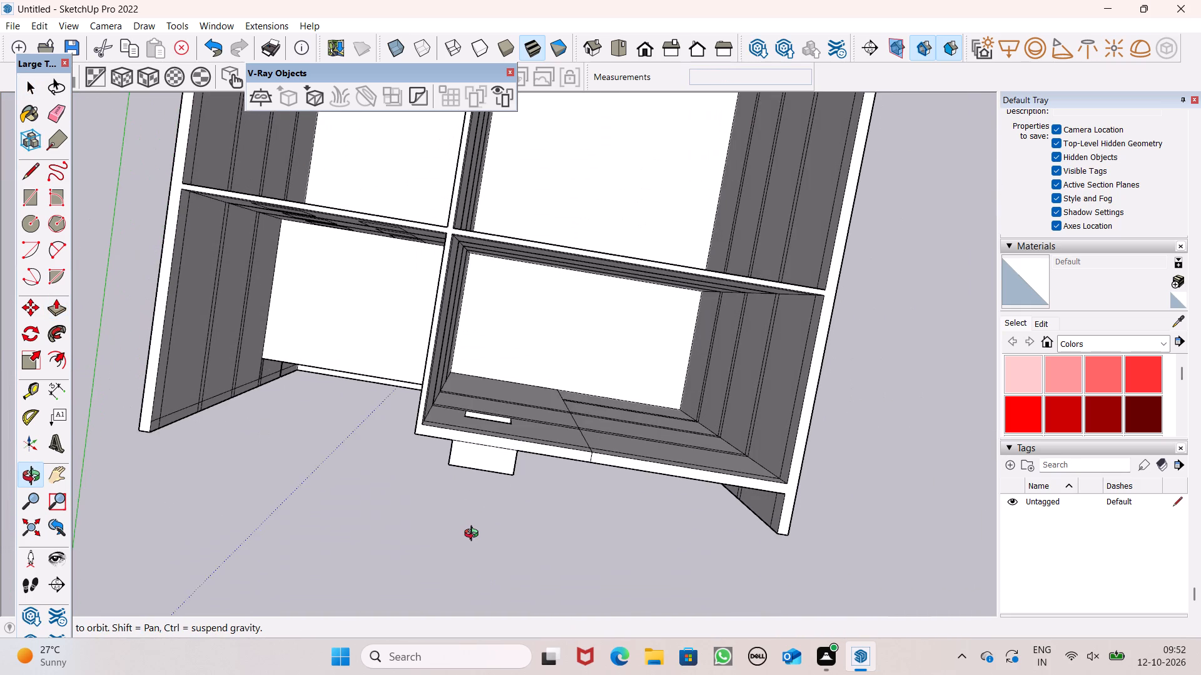
{"action": "middle_click_drag", "start_coordinate": [474, 535], "coordinate": [515, 241]}
{"action": "scroll", "coordinate": [490, 339], "scroll_direction": "up", "scroll_amount": 1}
{"action": "middle_click_drag", "start_coordinate": [490, 336], "coordinate": [498, 291]}
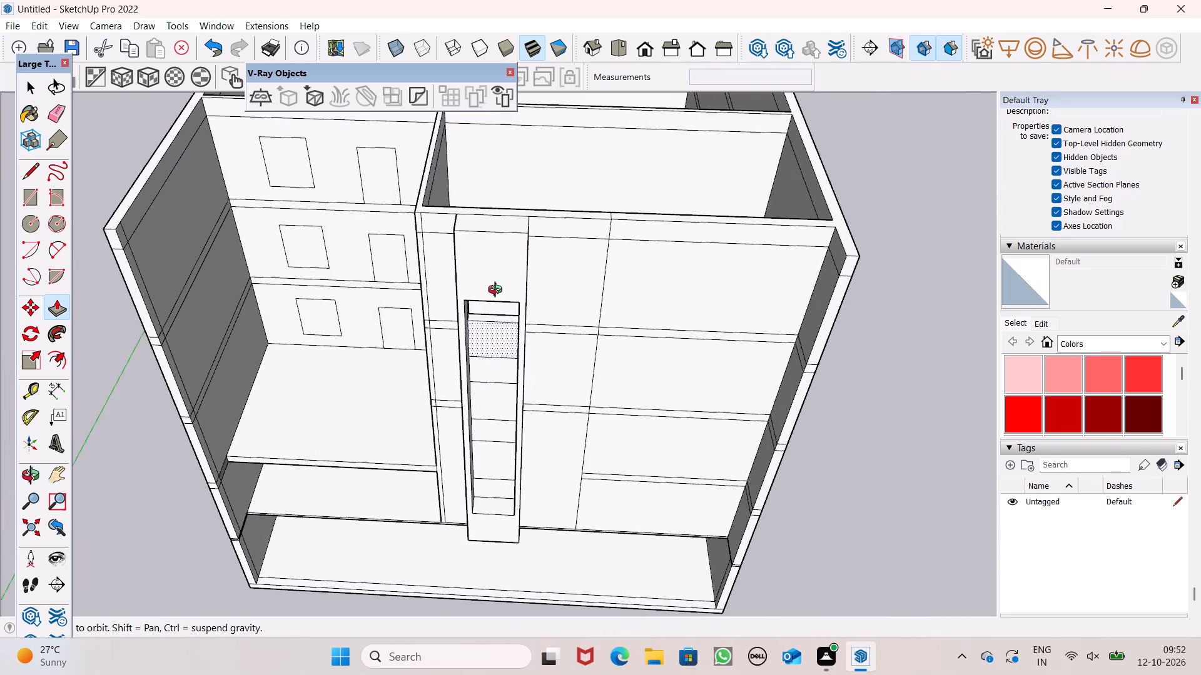
{"action": "middle_click_drag", "start_coordinate": [498, 291], "coordinate": [510, 233]}
{"action": "scroll", "coordinate": [500, 251], "scroll_direction": "up", "scroll_amount": 10}
{"action": "middle_click_drag", "start_coordinate": [506, 304], "coordinate": [527, 199]}
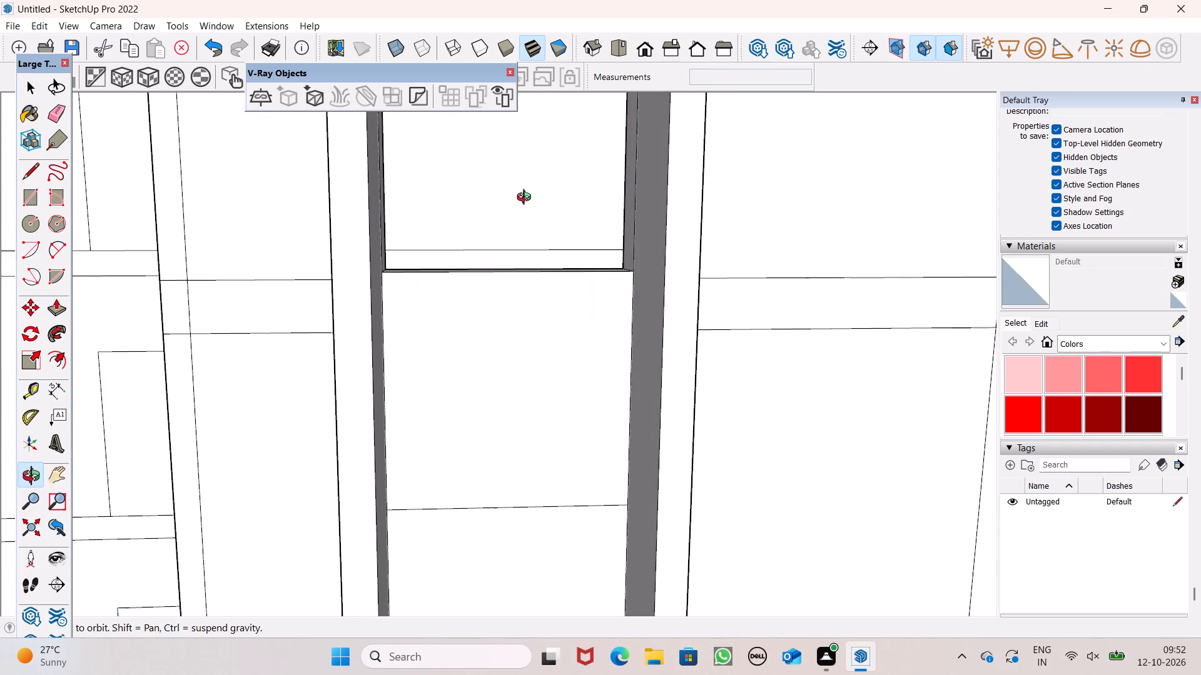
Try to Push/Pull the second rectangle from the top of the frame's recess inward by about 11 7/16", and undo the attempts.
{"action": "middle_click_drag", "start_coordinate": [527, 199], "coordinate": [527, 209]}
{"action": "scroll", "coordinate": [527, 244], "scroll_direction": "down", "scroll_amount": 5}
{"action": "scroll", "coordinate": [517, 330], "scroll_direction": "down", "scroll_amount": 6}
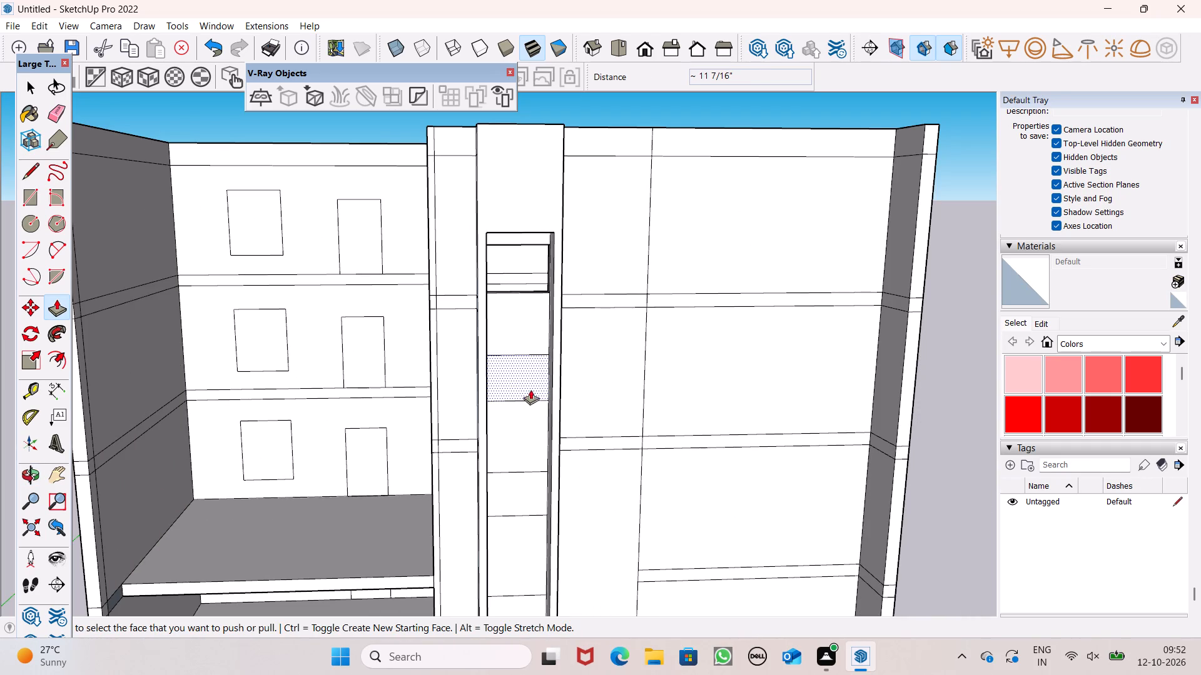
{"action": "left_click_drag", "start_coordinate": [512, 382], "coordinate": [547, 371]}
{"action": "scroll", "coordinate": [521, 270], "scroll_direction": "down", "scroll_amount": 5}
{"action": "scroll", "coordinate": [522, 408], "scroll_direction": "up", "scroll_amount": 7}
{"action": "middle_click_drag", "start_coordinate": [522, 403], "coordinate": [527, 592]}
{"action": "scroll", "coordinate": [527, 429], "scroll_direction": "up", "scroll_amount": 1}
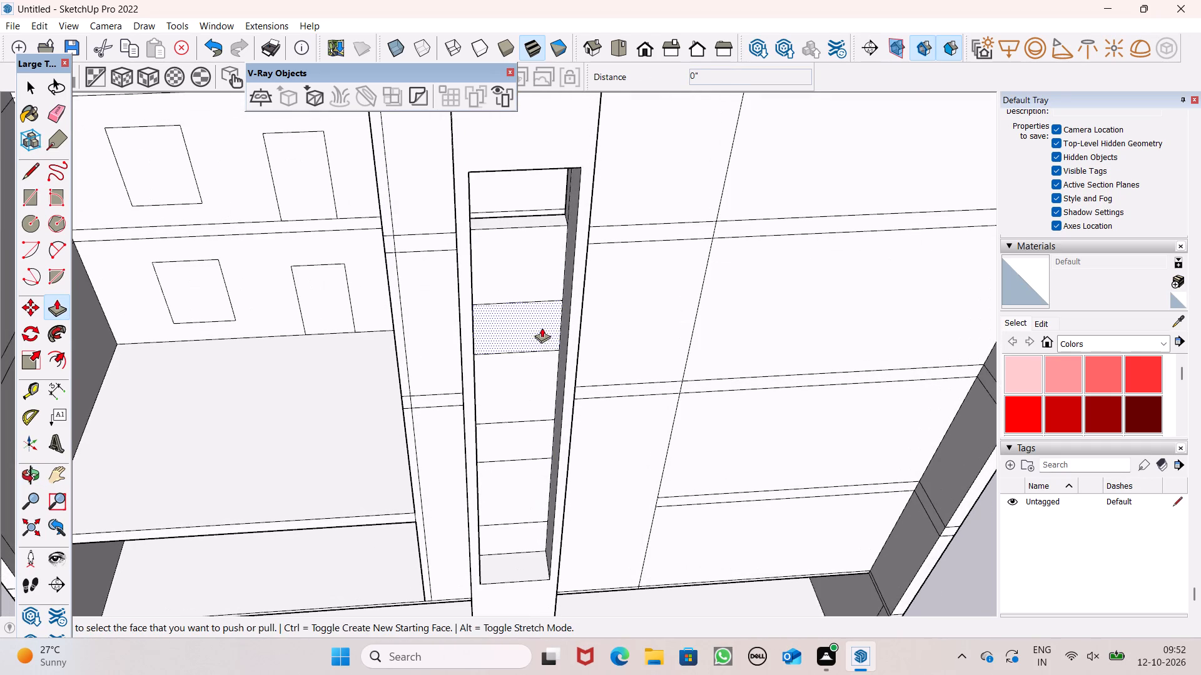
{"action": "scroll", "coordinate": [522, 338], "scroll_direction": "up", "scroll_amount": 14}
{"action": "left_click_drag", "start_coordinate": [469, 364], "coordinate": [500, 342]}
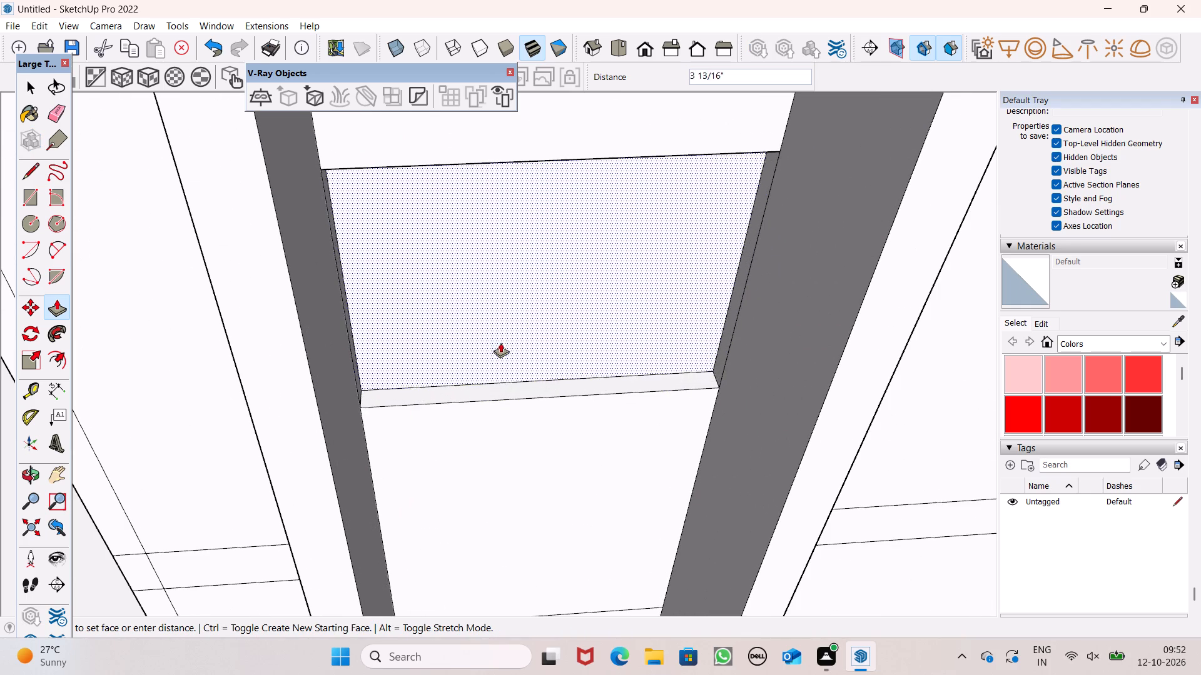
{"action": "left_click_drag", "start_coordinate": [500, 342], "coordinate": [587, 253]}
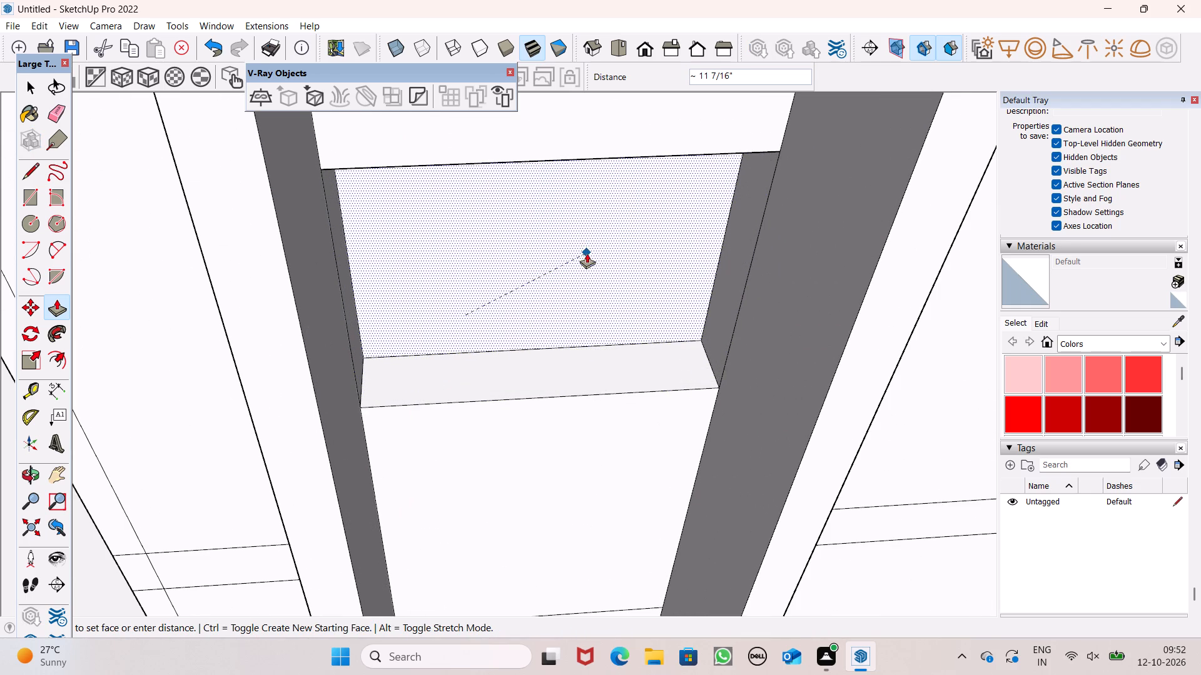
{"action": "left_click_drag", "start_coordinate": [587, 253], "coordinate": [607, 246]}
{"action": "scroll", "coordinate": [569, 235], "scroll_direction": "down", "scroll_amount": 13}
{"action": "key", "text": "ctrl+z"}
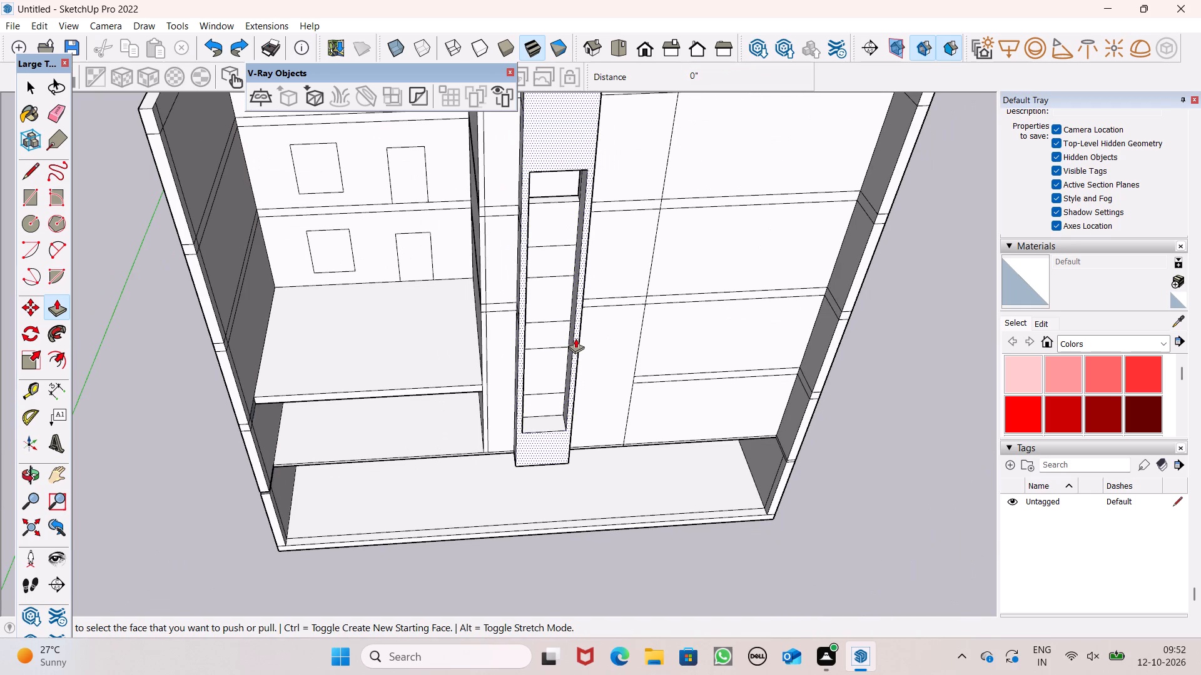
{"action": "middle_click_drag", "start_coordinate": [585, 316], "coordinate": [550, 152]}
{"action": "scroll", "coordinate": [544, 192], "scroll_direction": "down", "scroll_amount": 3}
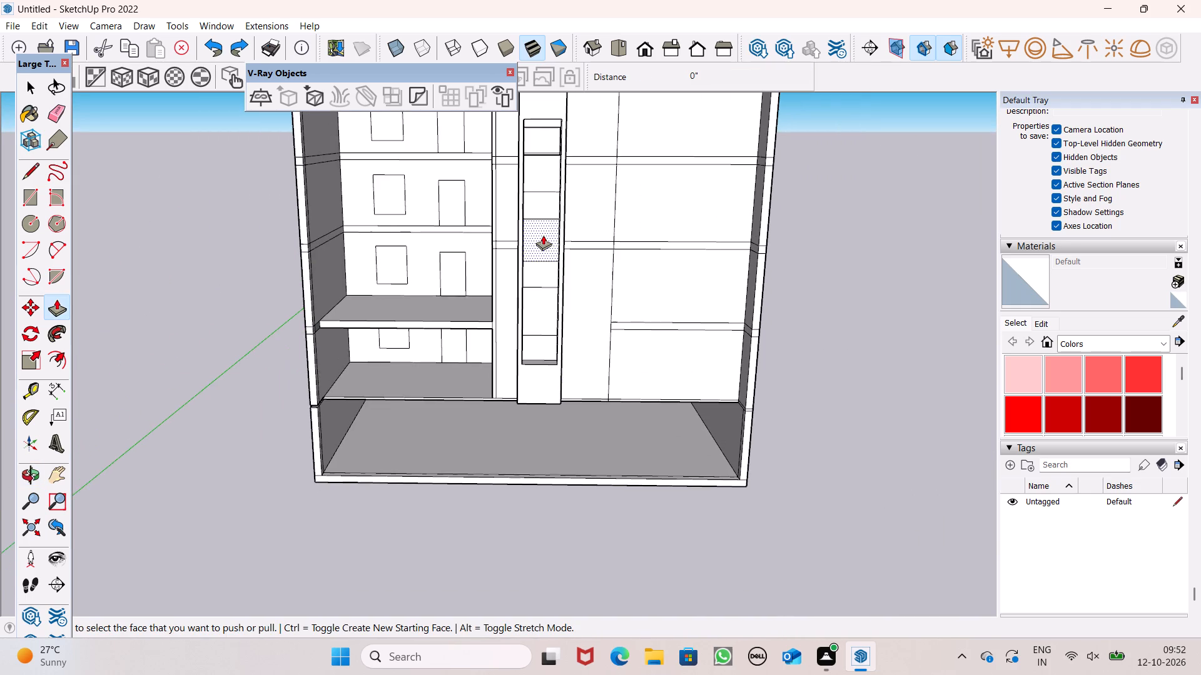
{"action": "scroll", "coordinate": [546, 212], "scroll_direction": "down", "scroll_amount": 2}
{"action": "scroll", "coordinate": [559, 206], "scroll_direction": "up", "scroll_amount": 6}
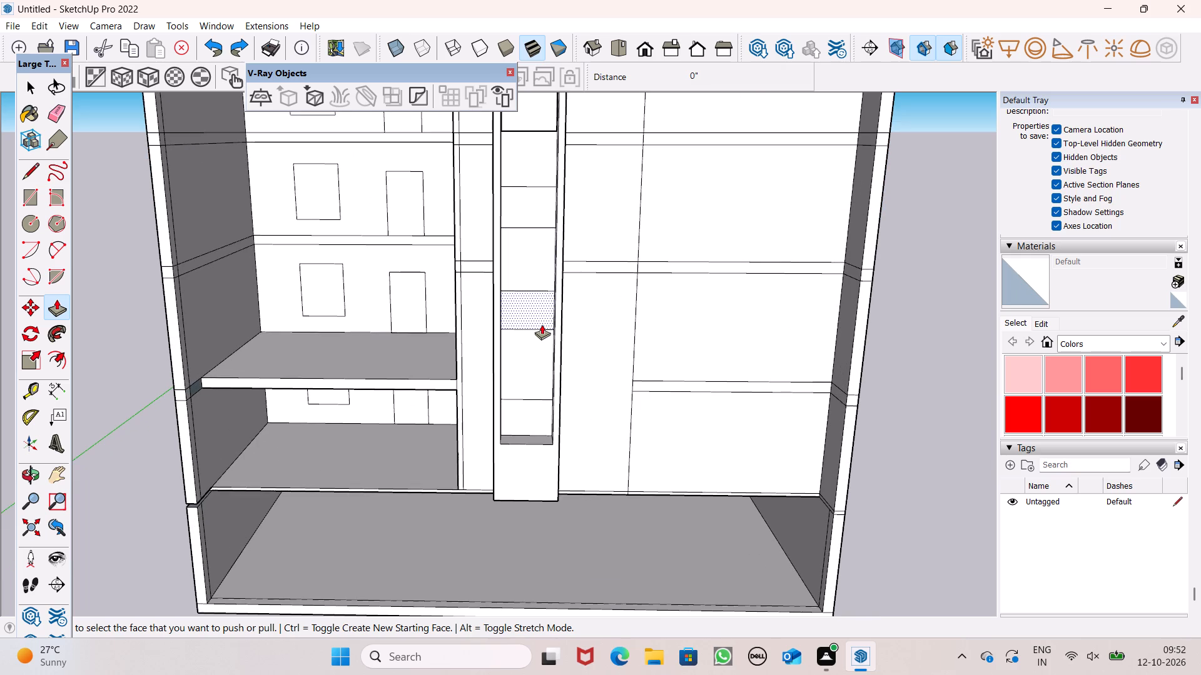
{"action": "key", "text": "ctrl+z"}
Push/Pull the second and third rectangles down the frame's recess inward by about 11 7/16" each.
{"action": "scroll", "coordinate": [539, 288], "scroll_direction": "down", "scroll_amount": 4}
{"action": "scroll", "coordinate": [527, 210], "scroll_direction": "up", "scroll_amount": 2}
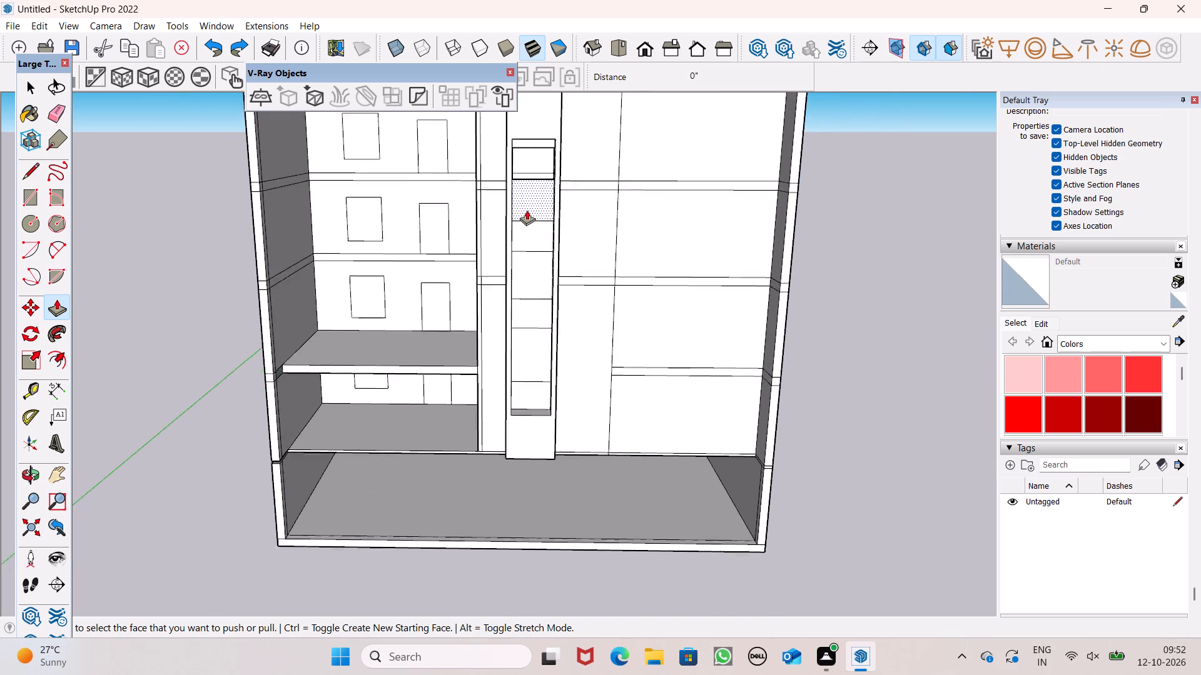
{"action": "scroll", "coordinate": [527, 210], "scroll_direction": "up", "scroll_amount": 5}
{"action": "scroll", "coordinate": [531, 277], "scroll_direction": "down", "scroll_amount": 5}
{"action": "middle_click_drag", "start_coordinate": [558, 294], "coordinate": [567, 459]}
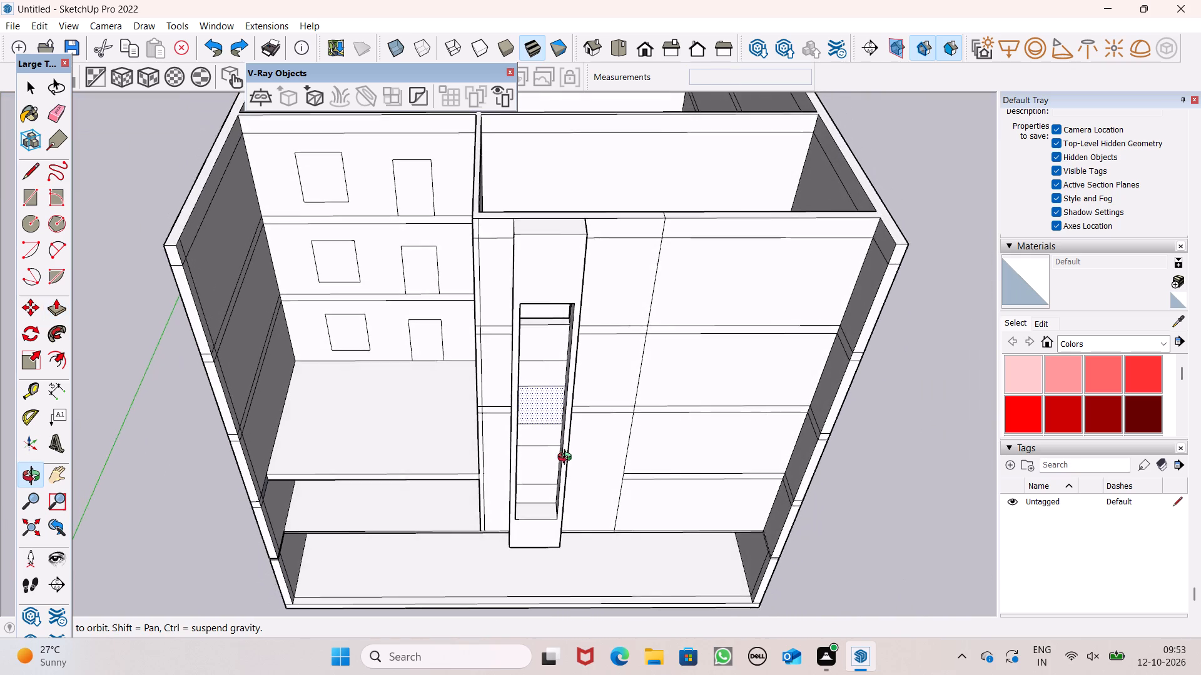
{"action": "middle_click_drag", "start_coordinate": [567, 459], "coordinate": [547, 272]}
{"action": "scroll", "coordinate": [522, 237], "scroll_direction": "up", "scroll_amount": 7}
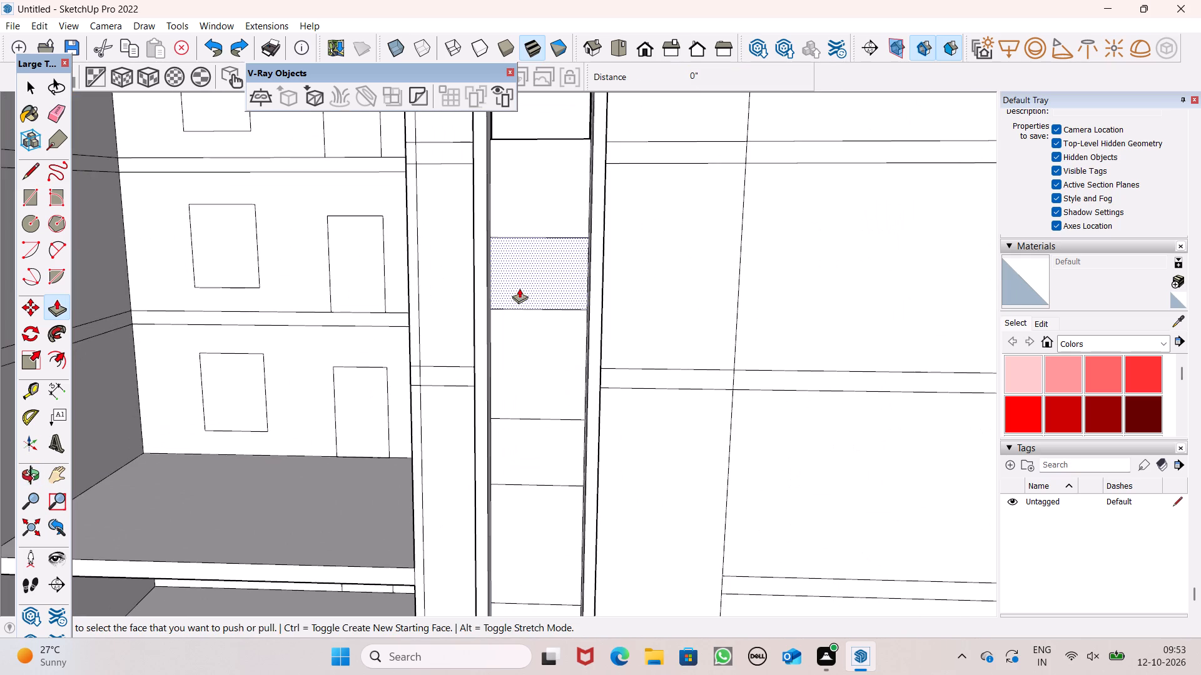
{"action": "left_click_drag", "start_coordinate": [519, 288], "coordinate": [569, 281]}
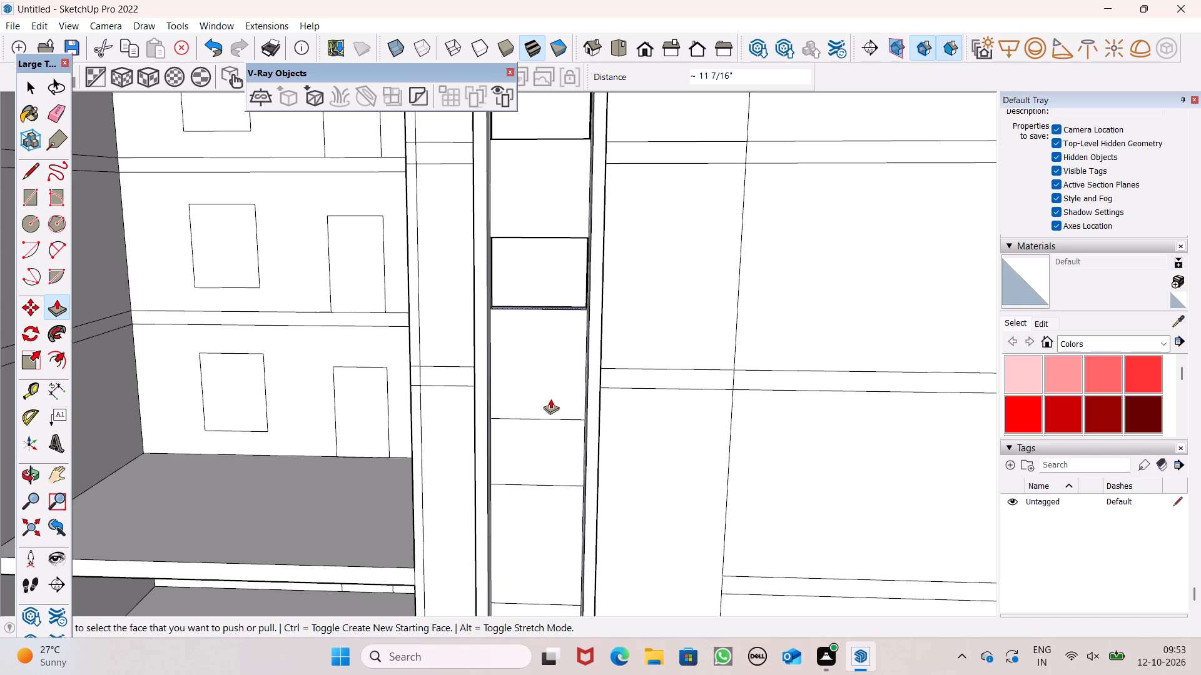
{"action": "left_click_drag", "start_coordinate": [529, 465], "coordinate": [568, 454]}
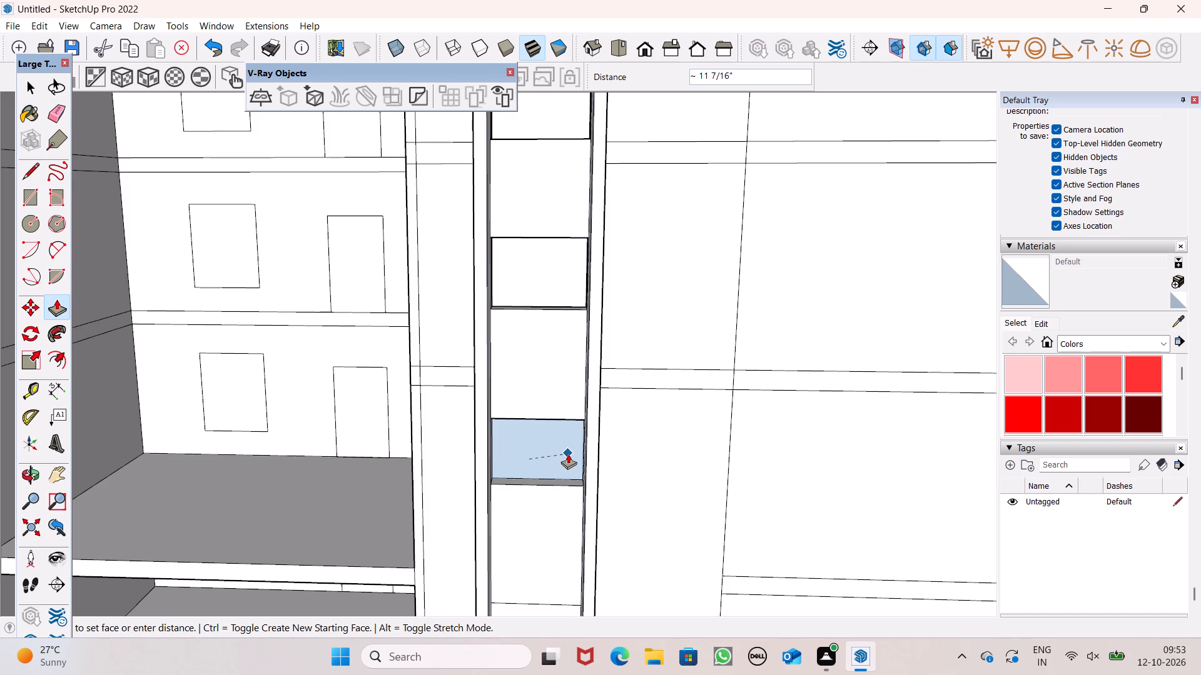
{"action": "left_click_drag", "start_coordinate": [568, 454], "coordinate": [569, 450]}
Push/Pull the lowest rectangle in the frame's recess inward by about 11 7/16".
{"action": "scroll", "coordinate": [520, 302], "scroll_direction": "down", "scroll_amount": 4}
{"action": "middle_click_drag", "start_coordinate": [549, 431], "coordinate": [587, 214]}
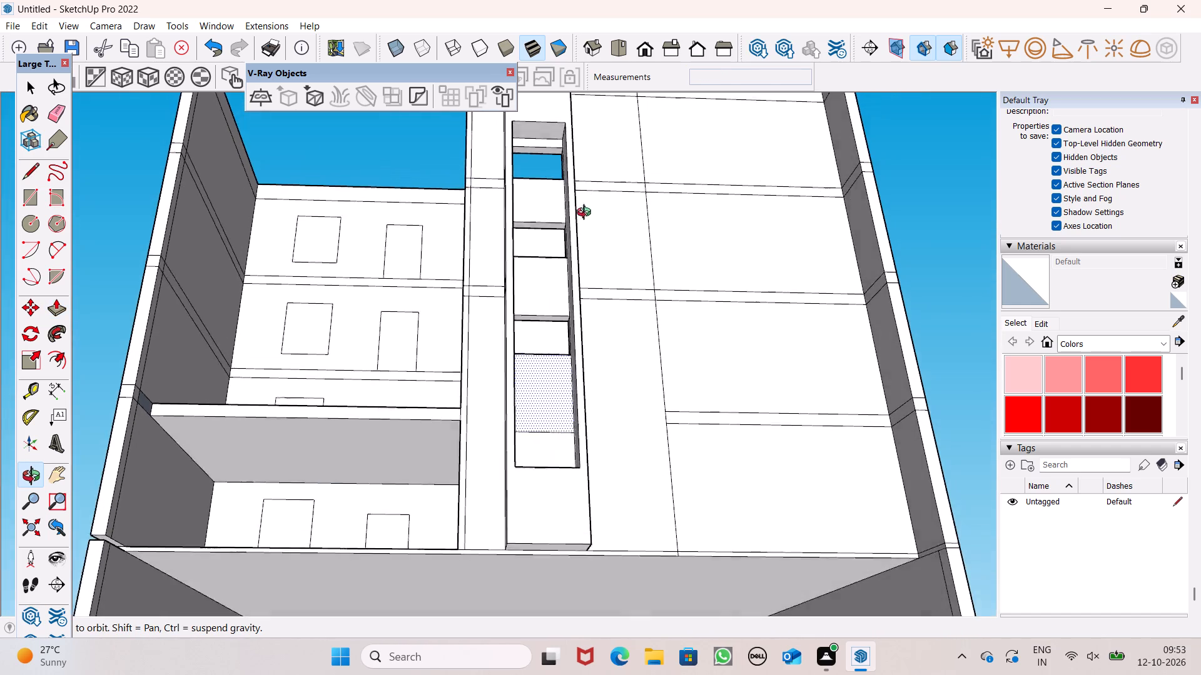
{"action": "middle_click_drag", "start_coordinate": [587, 214], "coordinate": [564, 442]}
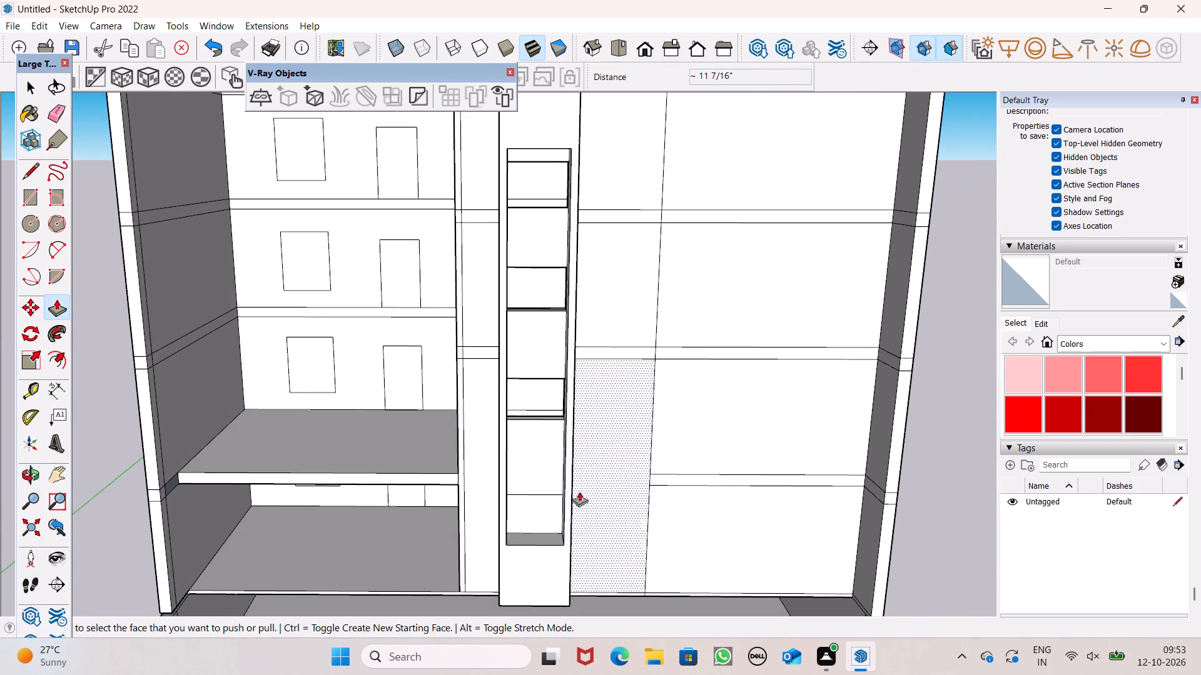
{"action": "scroll", "coordinate": [522, 527], "scroll_direction": "up", "scroll_amount": 7}
{"action": "left_click_drag", "start_coordinate": [521, 526], "coordinate": [575, 503]}
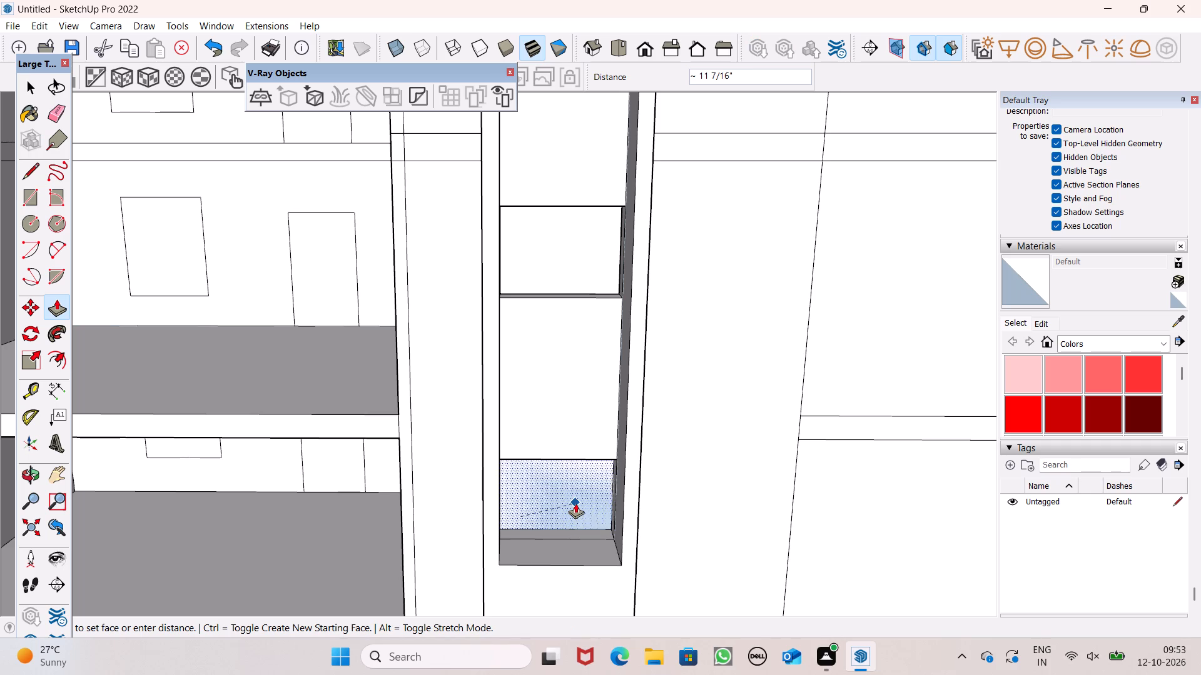
{"action": "left_click_drag", "start_coordinate": [575, 503], "coordinate": [587, 497]}
{"action": "key", "text": "space"}
Examine the four openings in the frame's recess from the front, from above and at an angle, including the bottom one up close.
{"action": "scroll", "coordinate": [508, 407], "scroll_direction": "down", "scroll_amount": 2}
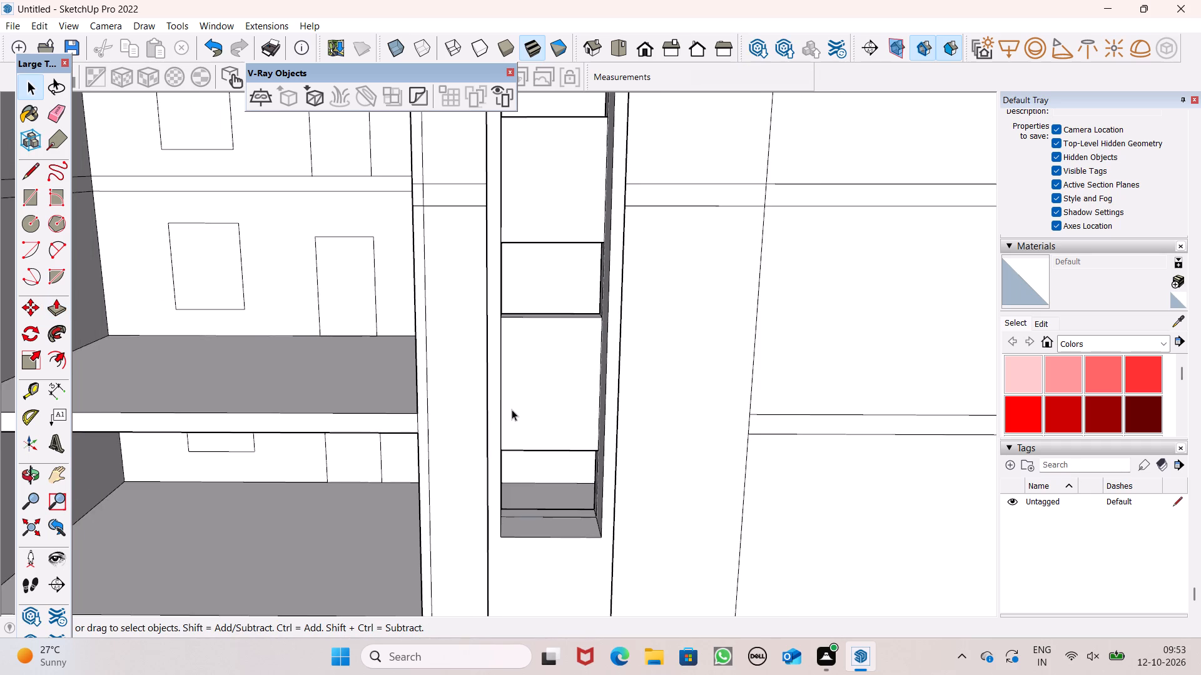
{"action": "scroll", "coordinate": [512, 409], "scroll_direction": "down", "scroll_amount": 1}
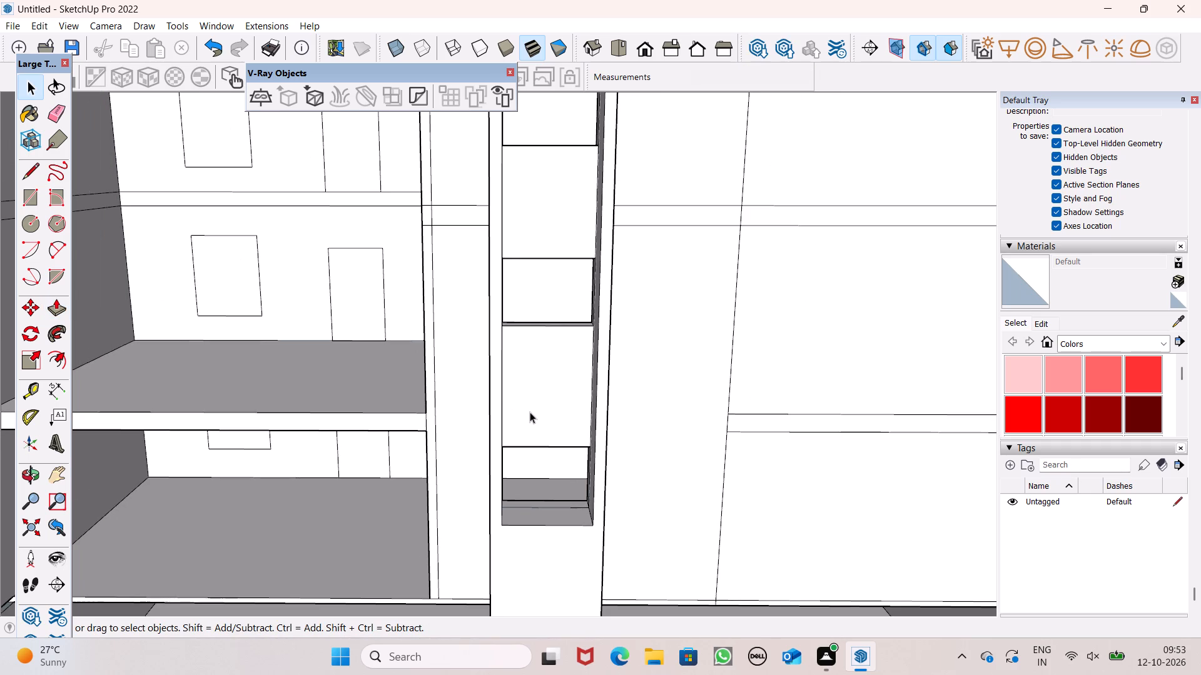
{"action": "scroll", "coordinate": [539, 426], "scroll_direction": "down", "scroll_amount": 2}
{"action": "middle_click_drag", "start_coordinate": [592, 534], "coordinate": [575, 651]}
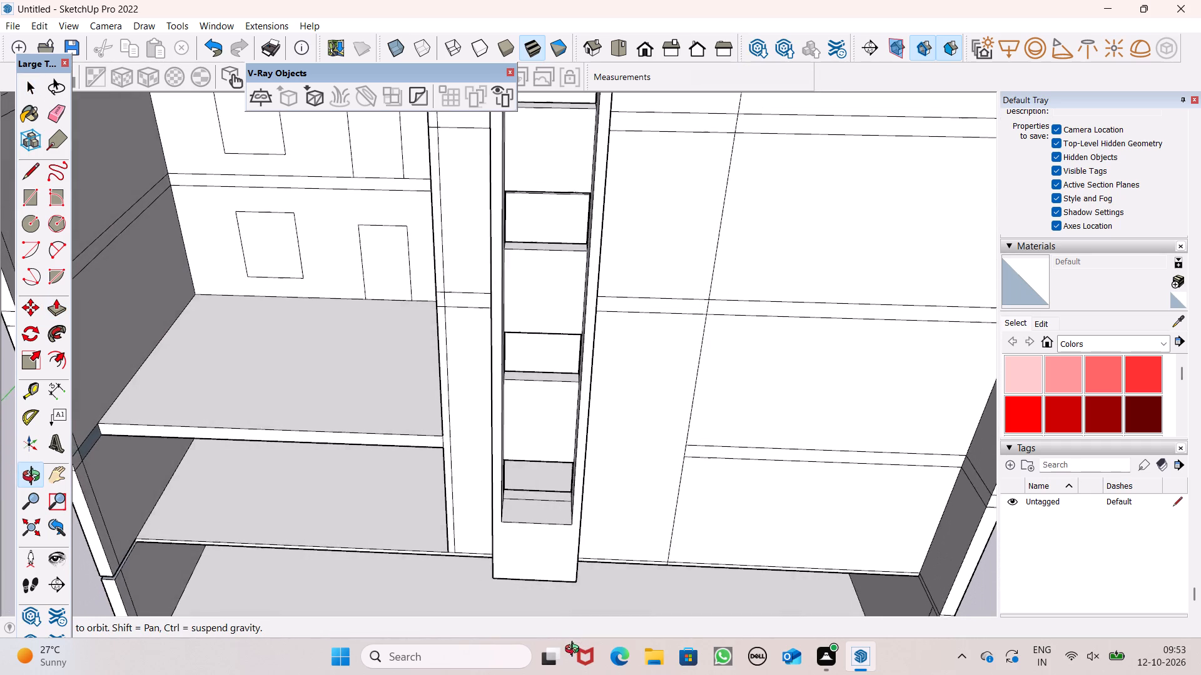
{"action": "middle_click_drag", "start_coordinate": [575, 651], "coordinate": [574, 667]}
{"action": "scroll", "coordinate": [510, 538], "scroll_direction": "down", "scroll_amount": 3}
{"action": "middle_click_drag", "start_coordinate": [521, 536], "coordinate": [392, 580]}
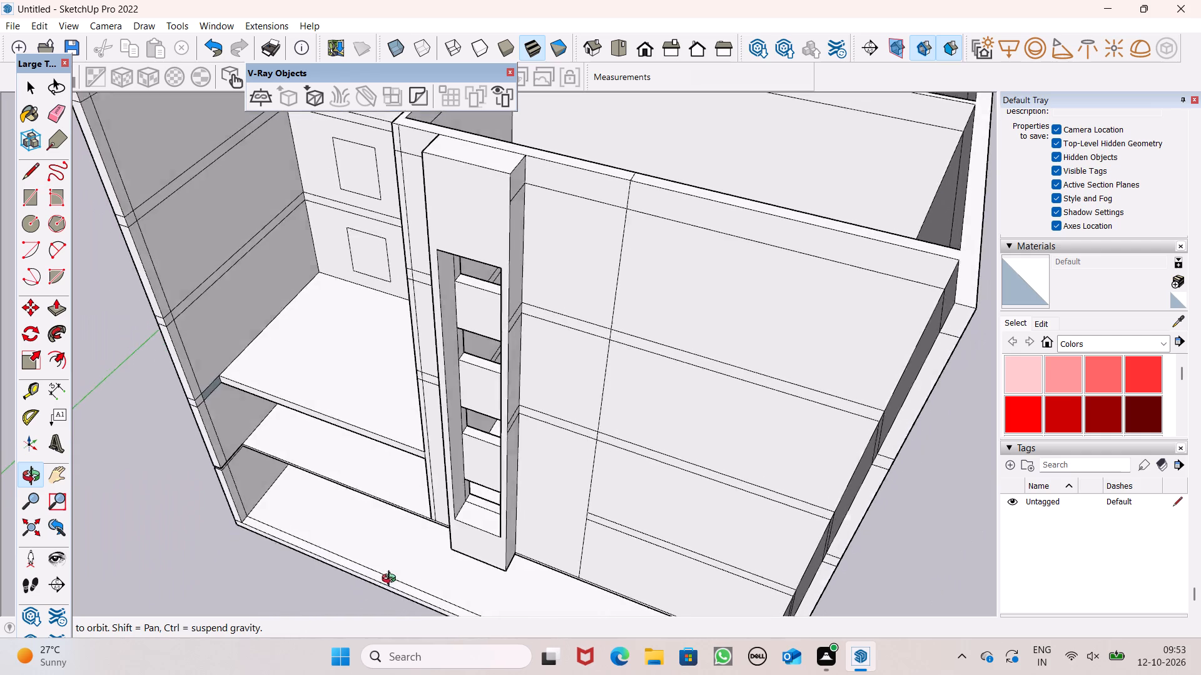
{"action": "middle_click_drag", "start_coordinate": [392, 580], "coordinate": [505, 496]}
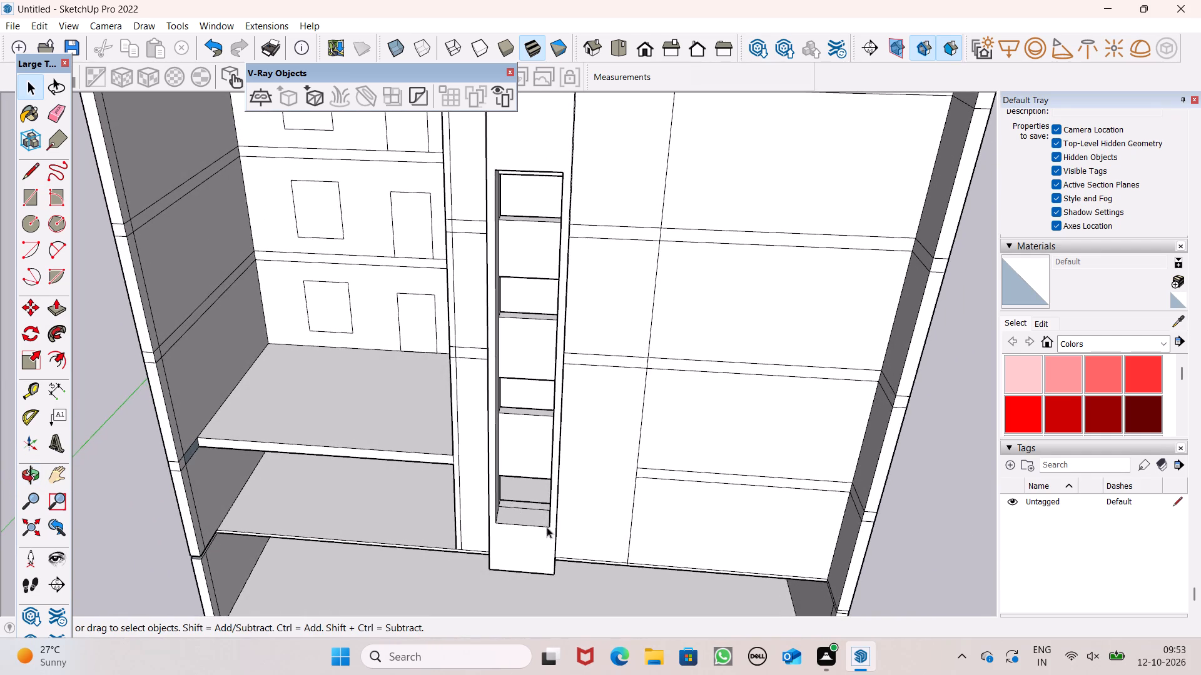
{"action": "scroll", "coordinate": [547, 527], "scroll_direction": "up", "scroll_amount": 4}
{"action": "middle_click_drag", "start_coordinate": [536, 525], "coordinate": [538, 499]}
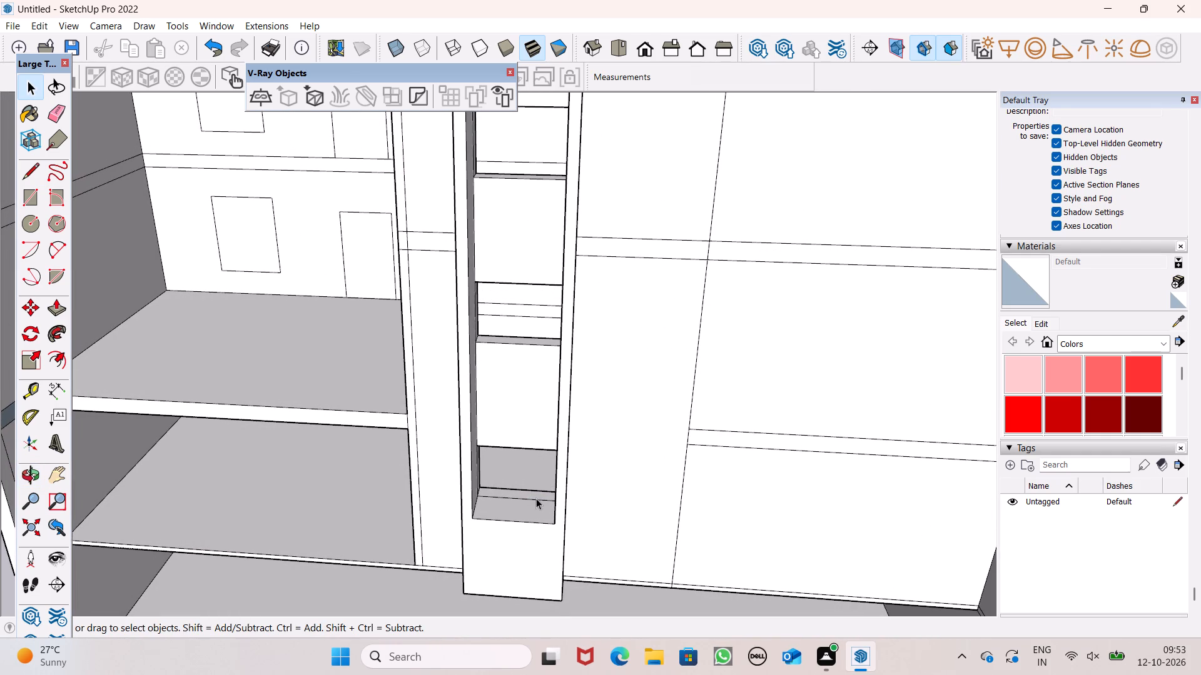
{"action": "scroll", "coordinate": [534, 497], "scroll_direction": "up", "scroll_amount": 1}
{"action": "middle_click_drag", "start_coordinate": [550, 467], "coordinate": [525, 374]}
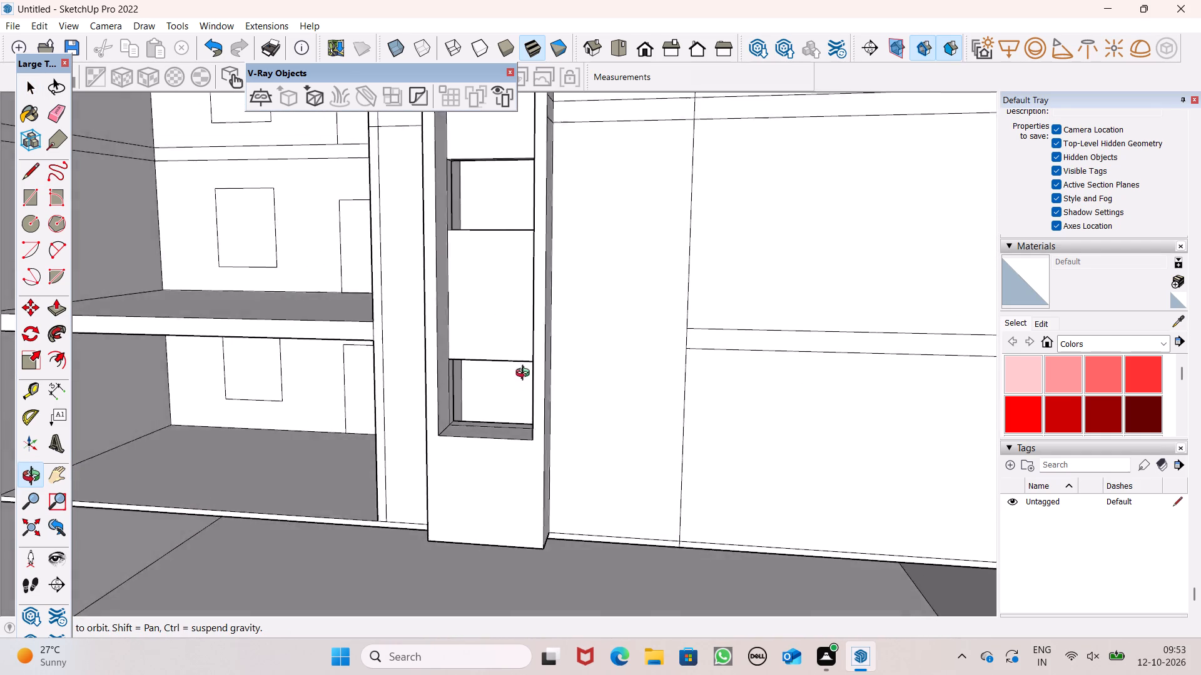
{"action": "middle_click_drag", "start_coordinate": [525, 374], "coordinate": [451, 468]}
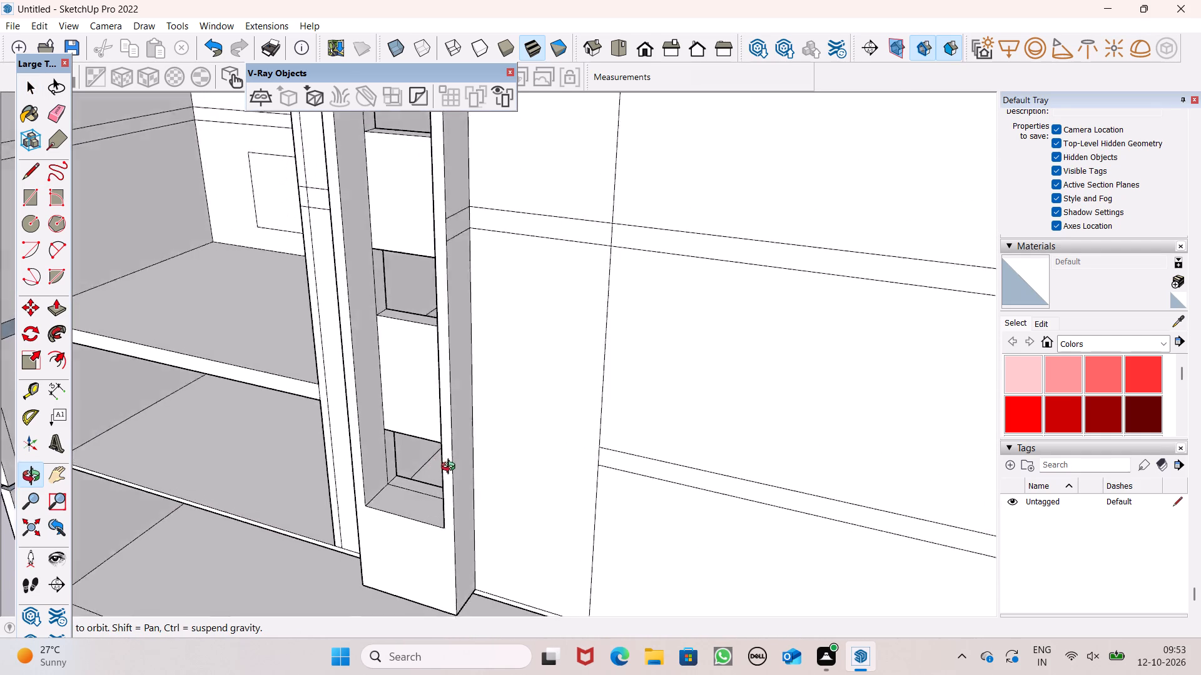
{"action": "middle_click_drag", "start_coordinate": [451, 468], "coordinate": [537, 482]}
{"action": "scroll", "coordinate": [537, 482], "scroll_direction": "up", "scroll_amount": 1}
{"action": "scroll", "coordinate": [467, 422], "scroll_direction": "down", "scroll_amount": 2}
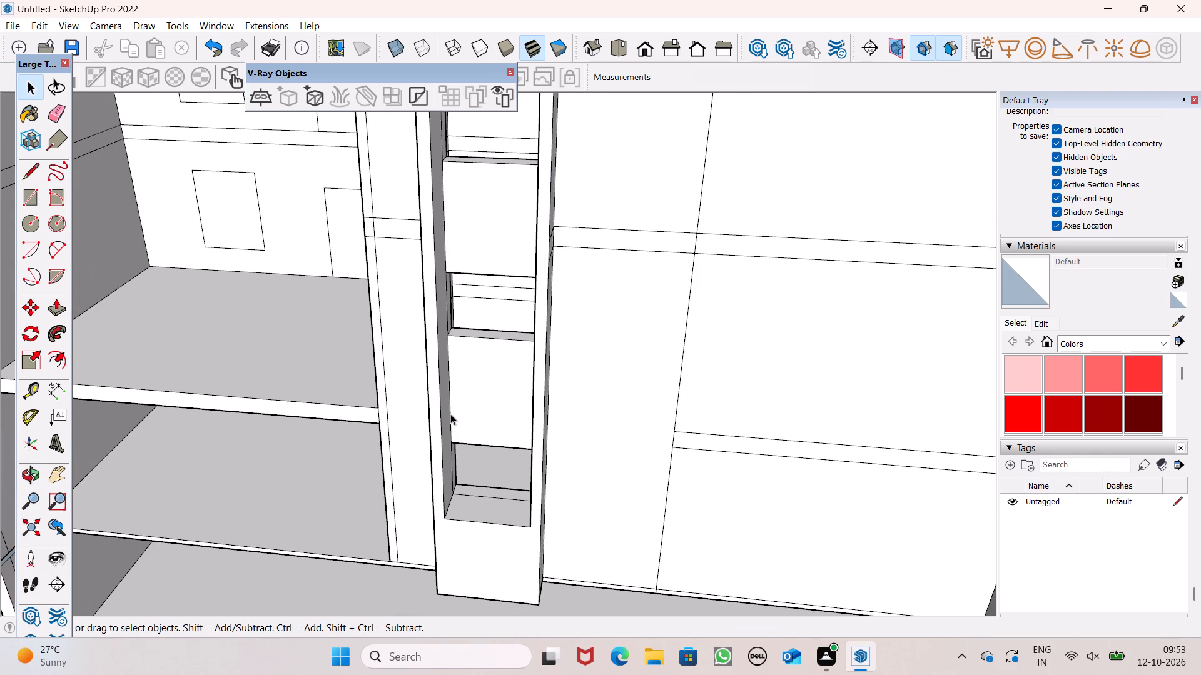
Paint the three panels between the openings in the frame's recess with Wood Veneer 01 from the Wood materials.
{"action": "left_click", "coordinate": [1169, 349]}
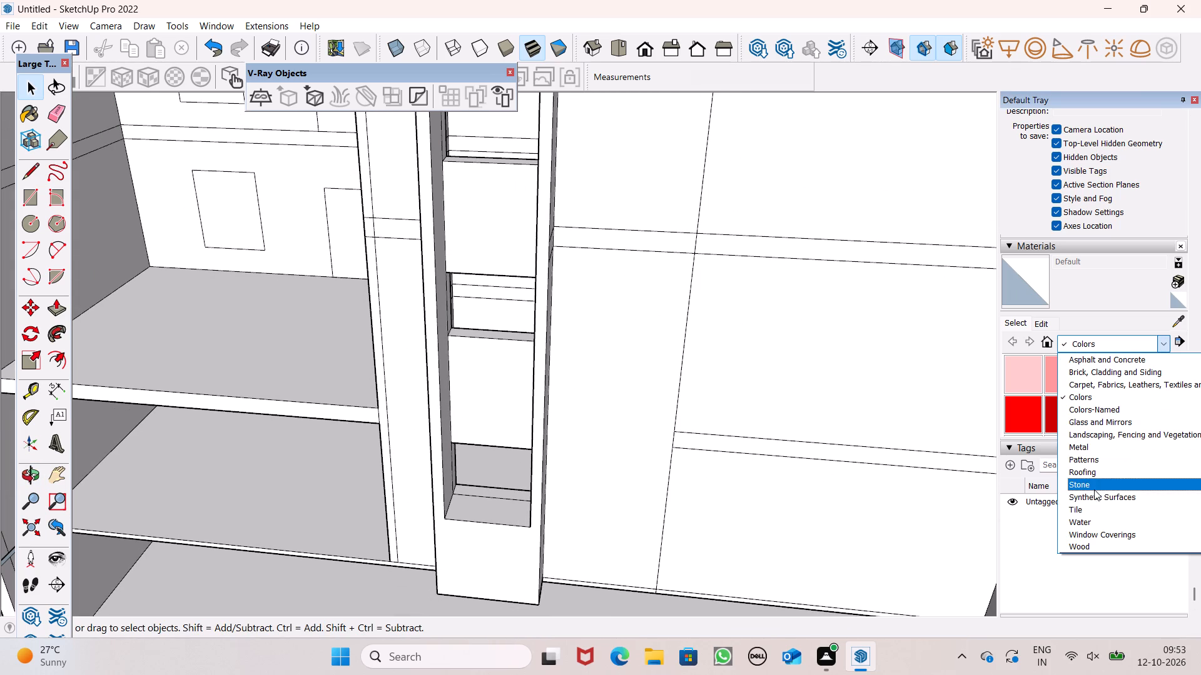
{"action": "left_click", "coordinate": [1097, 549]}
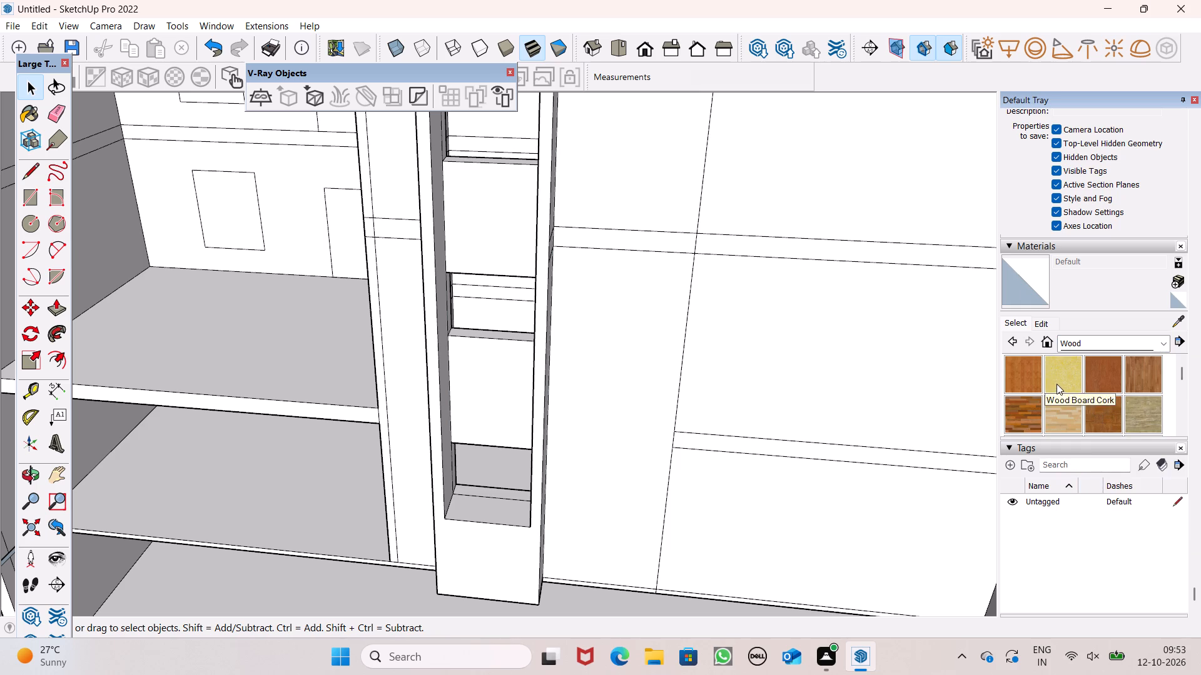
{"action": "scroll", "coordinate": [1096, 399], "scroll_direction": "down", "scroll_amount": 2}
{"action": "left_click", "coordinate": [1113, 379]}
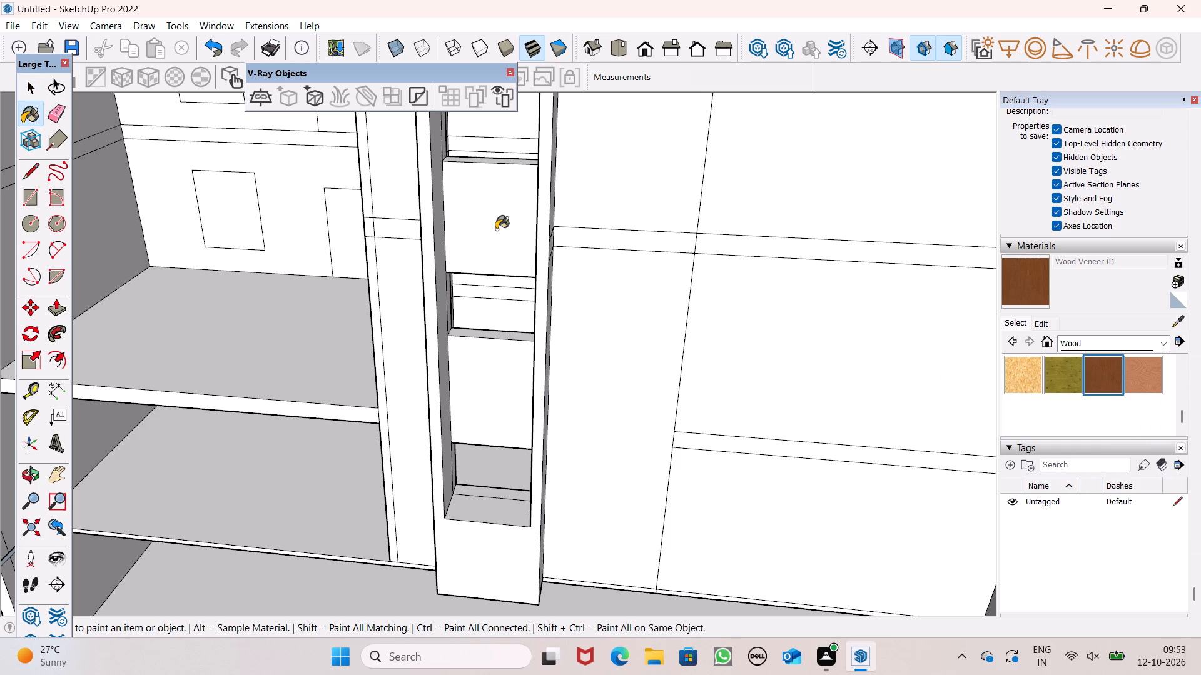
{"action": "left_click", "coordinate": [496, 229]}
{"action": "left_click", "coordinate": [489, 394]}
{"action": "scroll", "coordinate": [519, 367], "scroll_direction": "down", "scroll_amount": 4}
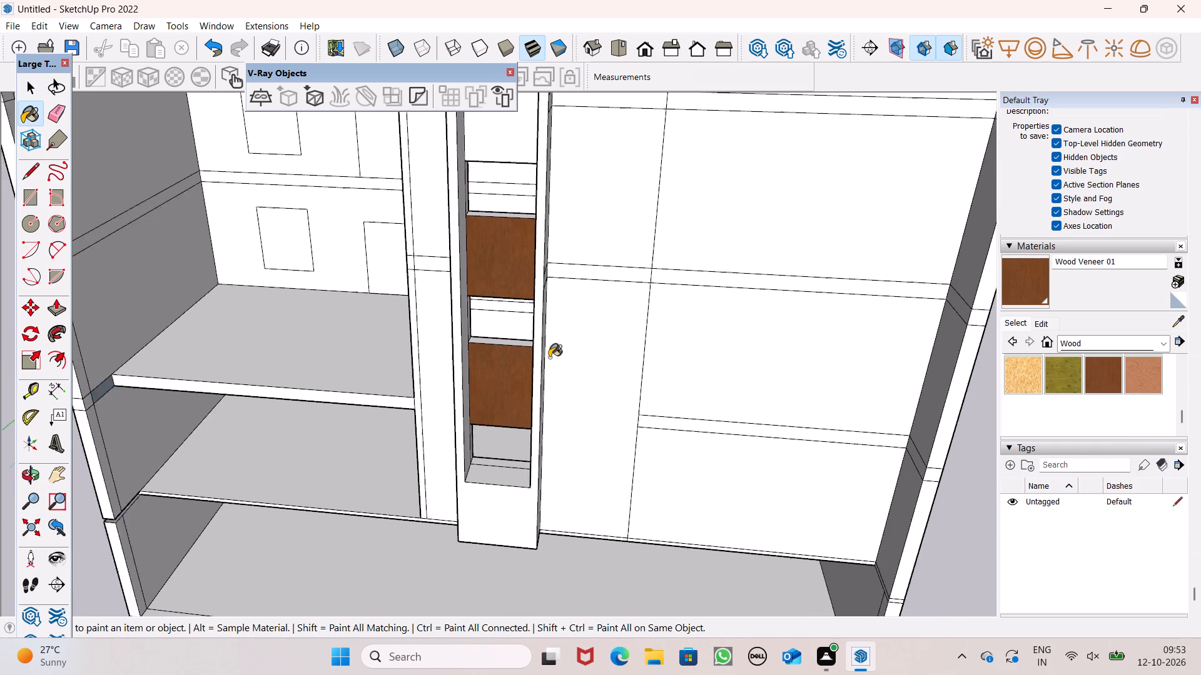
{"action": "scroll", "coordinate": [549, 357], "scroll_direction": "down", "scroll_amount": 3}
{"action": "scroll", "coordinate": [564, 300], "scroll_direction": "down", "scroll_amount": 5}
{"action": "scroll", "coordinate": [527, 267], "scroll_direction": "up", "scroll_amount": 8}
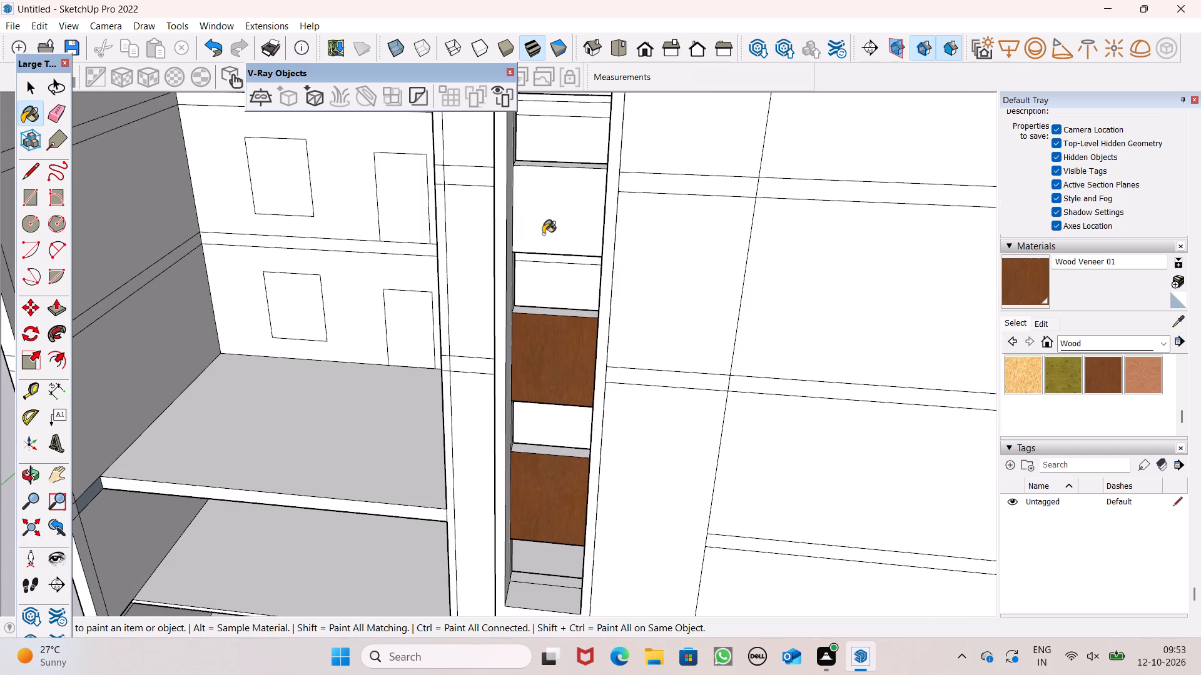
{"action": "left_click", "coordinate": [544, 227]}
Try applying Wood Veneer 01 to the ledge faces around the recess's upper openings, working from above and from below.
{"action": "scroll", "coordinate": [569, 220], "scroll_direction": "down", "scroll_amount": 3}
{"action": "scroll", "coordinate": [727, 348], "scroll_direction": "down", "scroll_amount": 2}
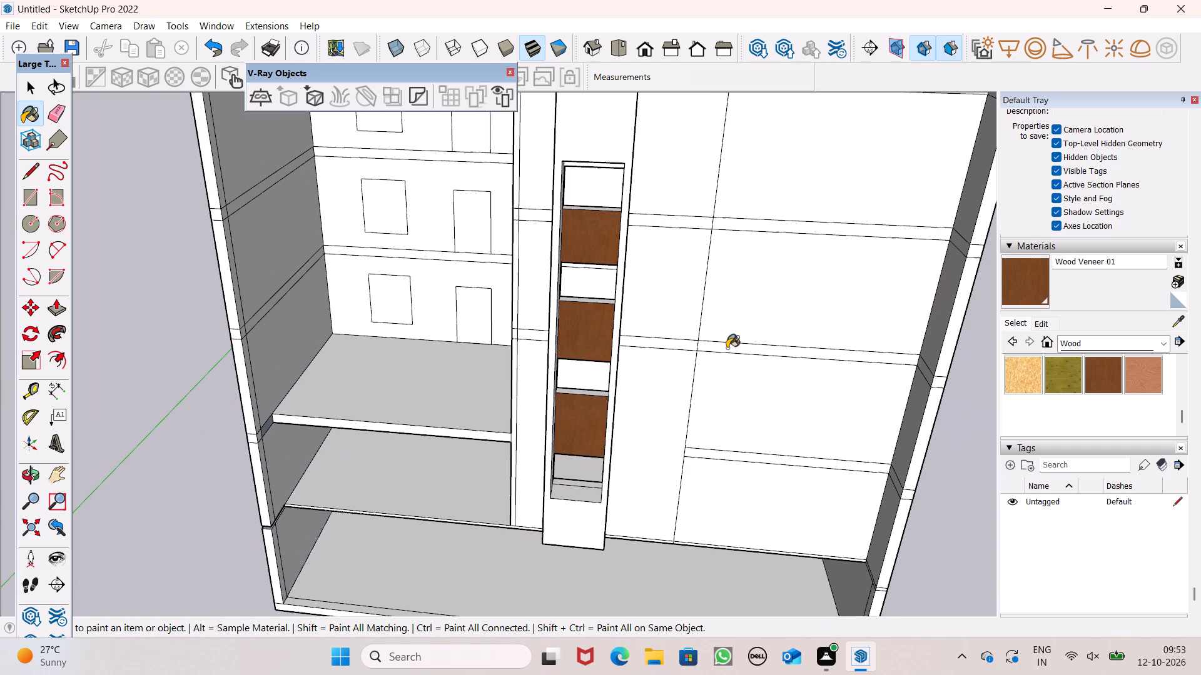
{"action": "scroll", "coordinate": [578, 326], "scroll_direction": "up", "scroll_amount": 5}
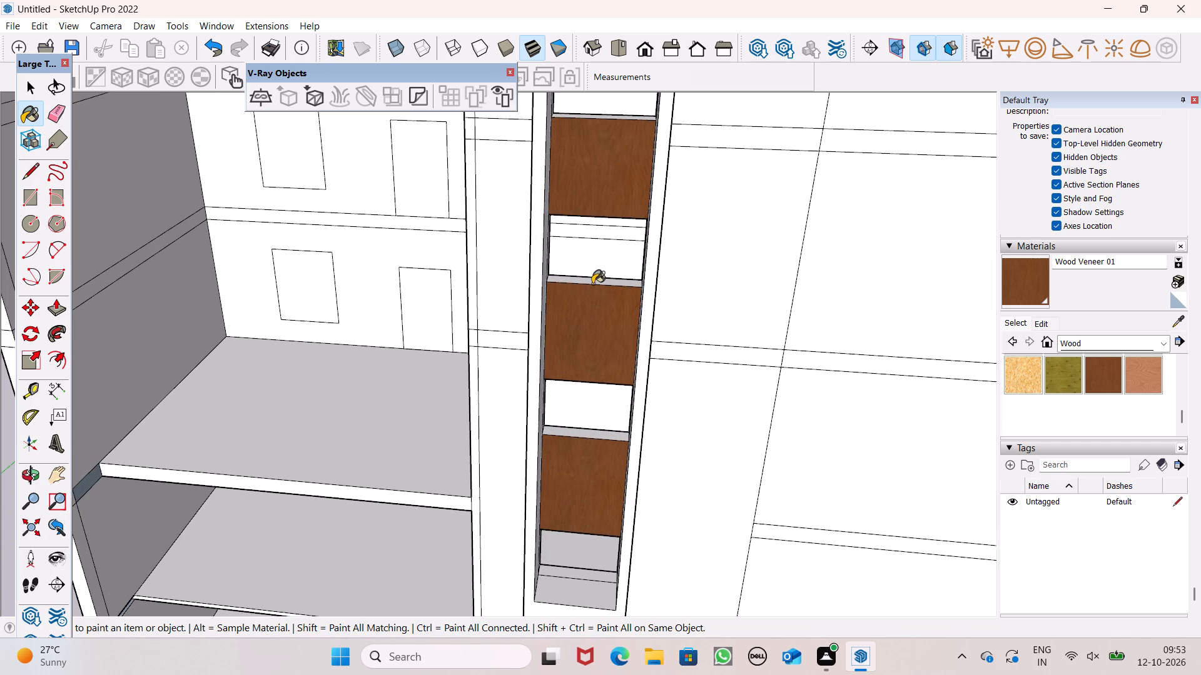
{"action": "left_click", "coordinate": [592, 284]}
{"action": "middle_click_drag", "start_coordinate": [618, 352], "coordinate": [617, 507]}
{"action": "scroll", "coordinate": [590, 232], "scroll_direction": "up", "scroll_amount": 4}
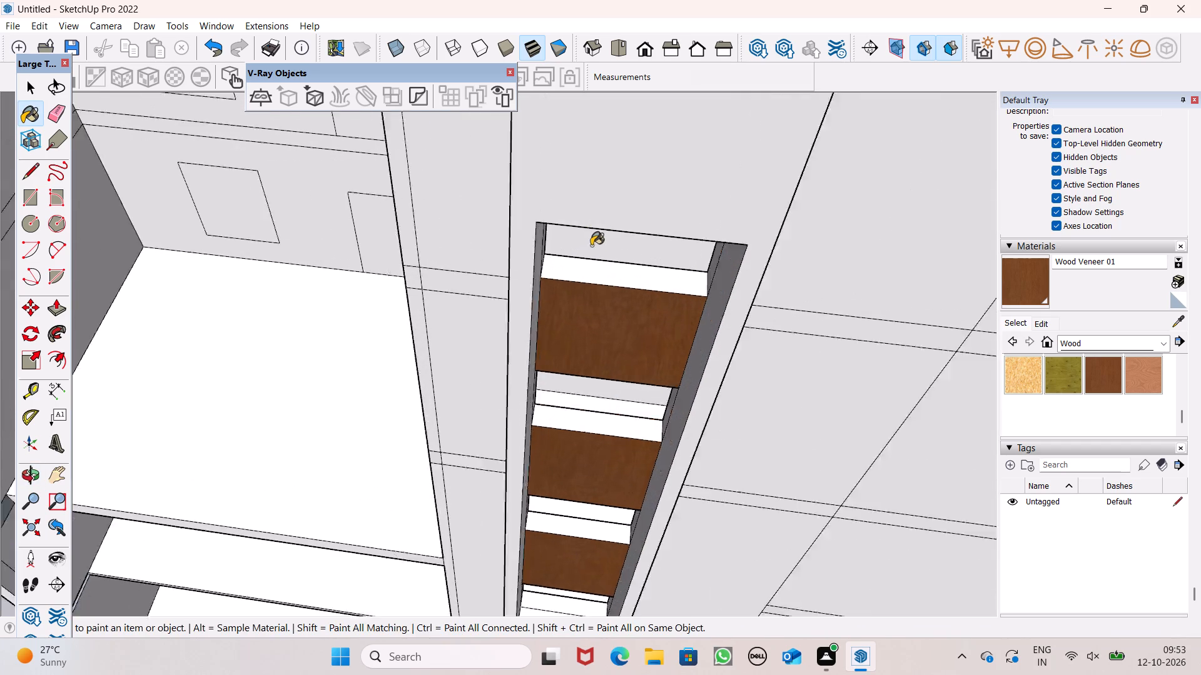
{"action": "scroll", "coordinate": [591, 246], "scroll_direction": "up", "scroll_amount": 2}
{"action": "left_click", "coordinate": [595, 302]}
{"action": "scroll", "coordinate": [605, 311], "scroll_direction": "down", "scroll_amount": 4}
{"action": "middle_click_drag", "start_coordinate": [616, 381], "coordinate": [682, 66]}
{"action": "scroll", "coordinate": [682, 66], "scroll_direction": "up", "scroll_amount": 1}
{"action": "middle_click_drag", "start_coordinate": [656, 439], "coordinate": [641, 261]}
{"action": "left_click", "coordinate": [645, 194]}
{"action": "scroll", "coordinate": [649, 222], "scroll_direction": "down", "scroll_amount": 3}
{"action": "middle_click_drag", "start_coordinate": [709, 329], "coordinate": [667, 572]}
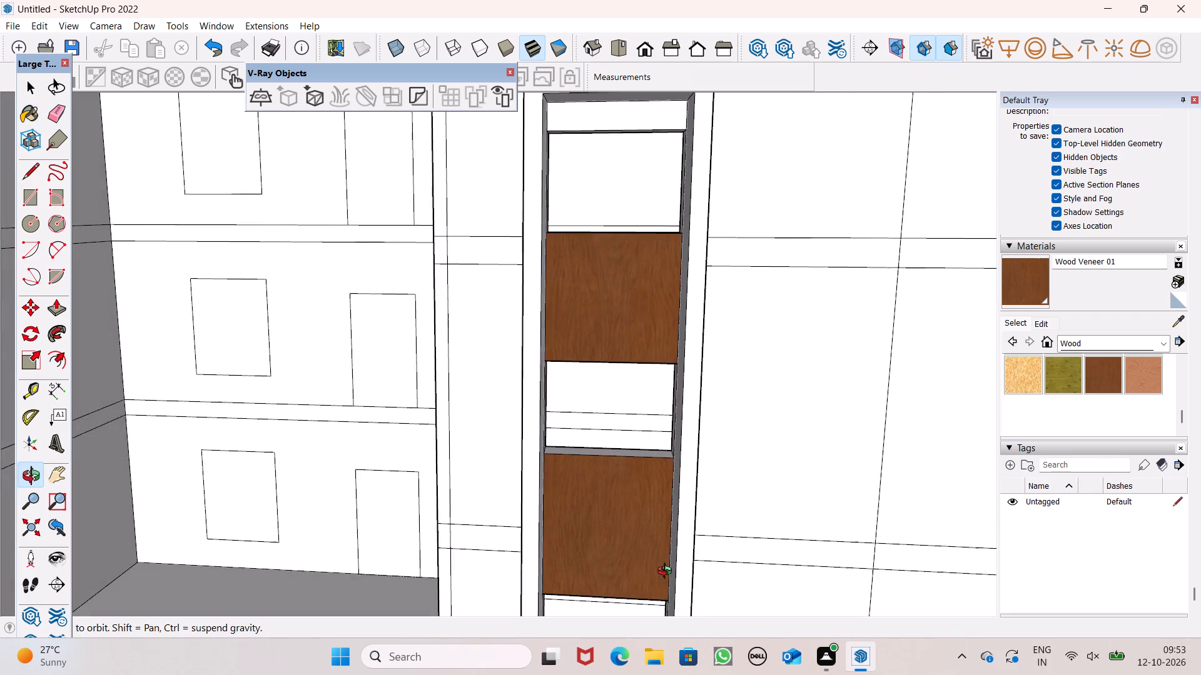
{"action": "middle_click_drag", "start_coordinate": [667, 572], "coordinate": [666, 572]}
{"action": "scroll", "coordinate": [772, 154], "scroll_direction": "down", "scroll_amount": 6}
{"action": "scroll", "coordinate": [679, 402], "scroll_direction": "down", "scroll_amount": 6}
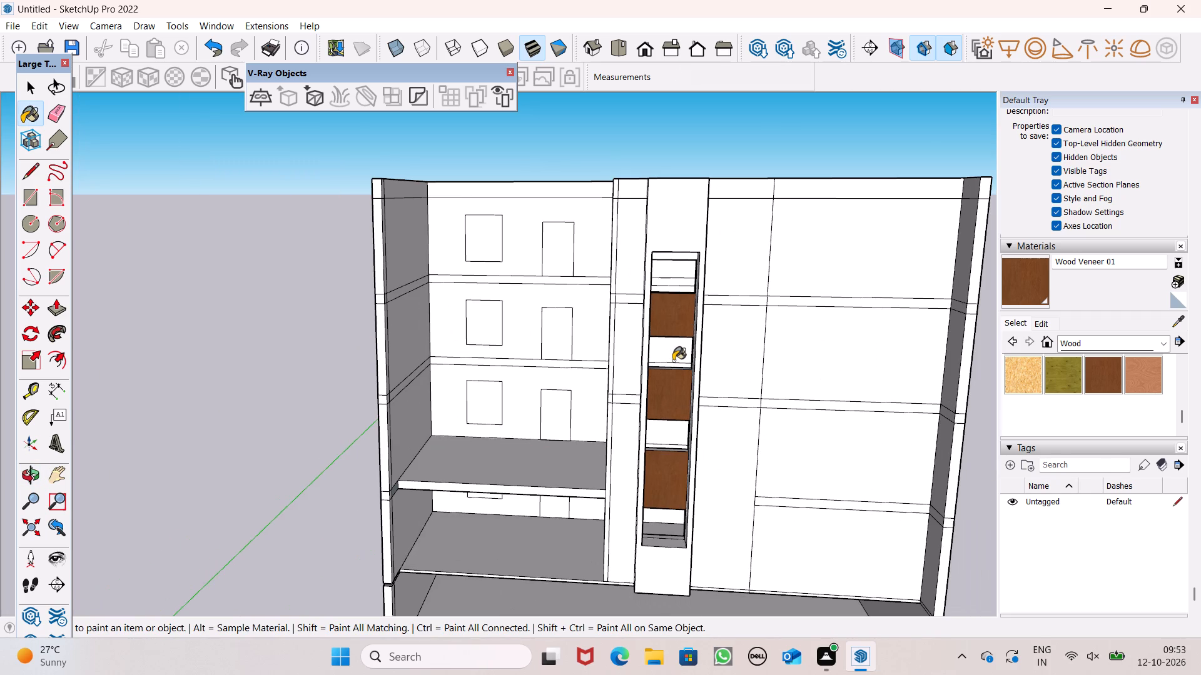
Erase the horizontal floor lines, including the top one, on the wide front wall section between the vertical frame and the outer side wall.
{"action": "key", "text": "space"}
{"action": "scroll", "coordinate": [677, 359], "scroll_direction": "down", "scroll_amount": 4}
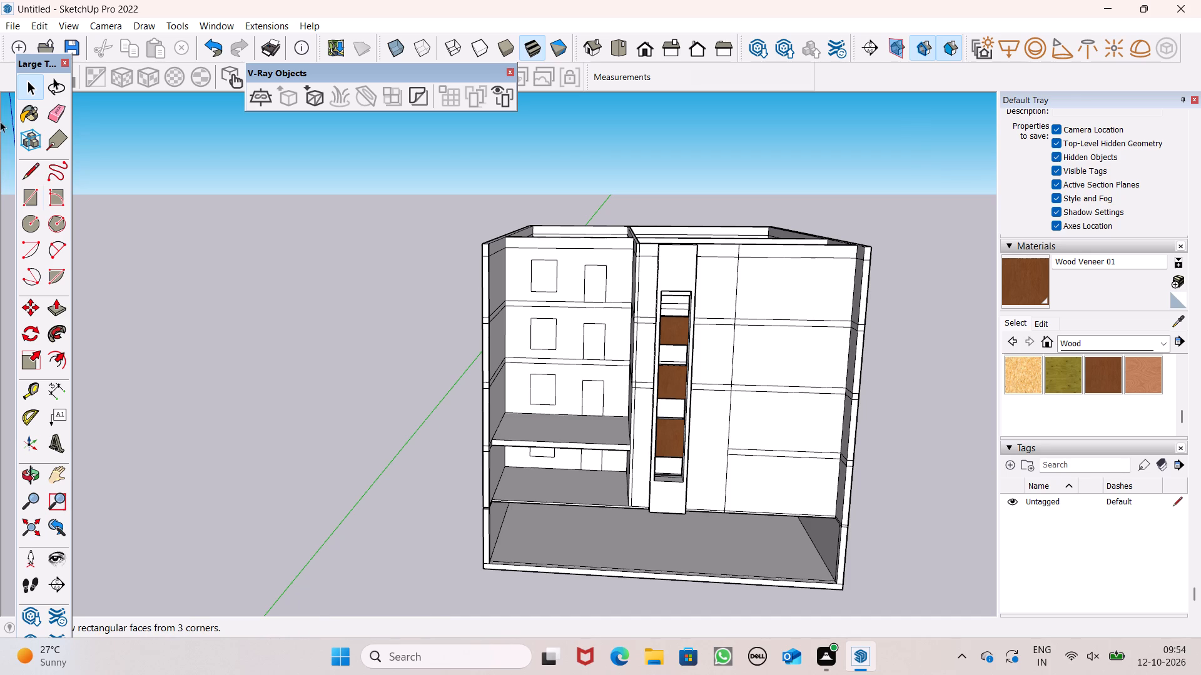
{"action": "left_click", "coordinate": [54, 103]}
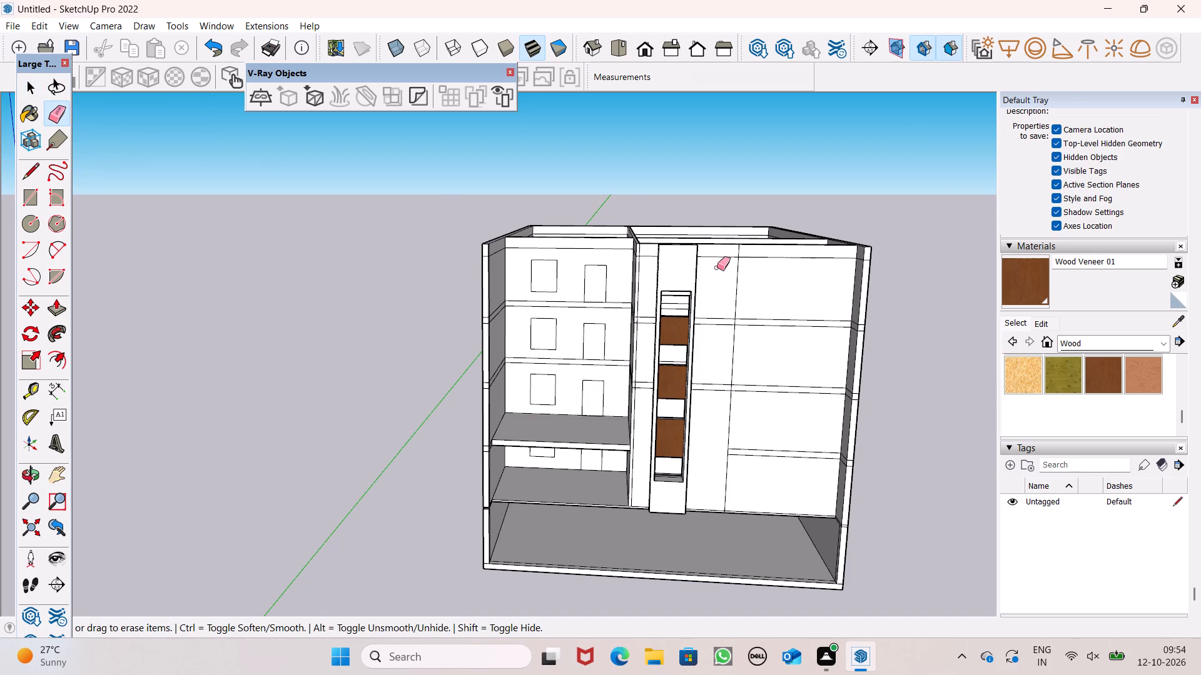
{"action": "left_click_drag", "start_coordinate": [780, 319], "coordinate": [763, 429]}
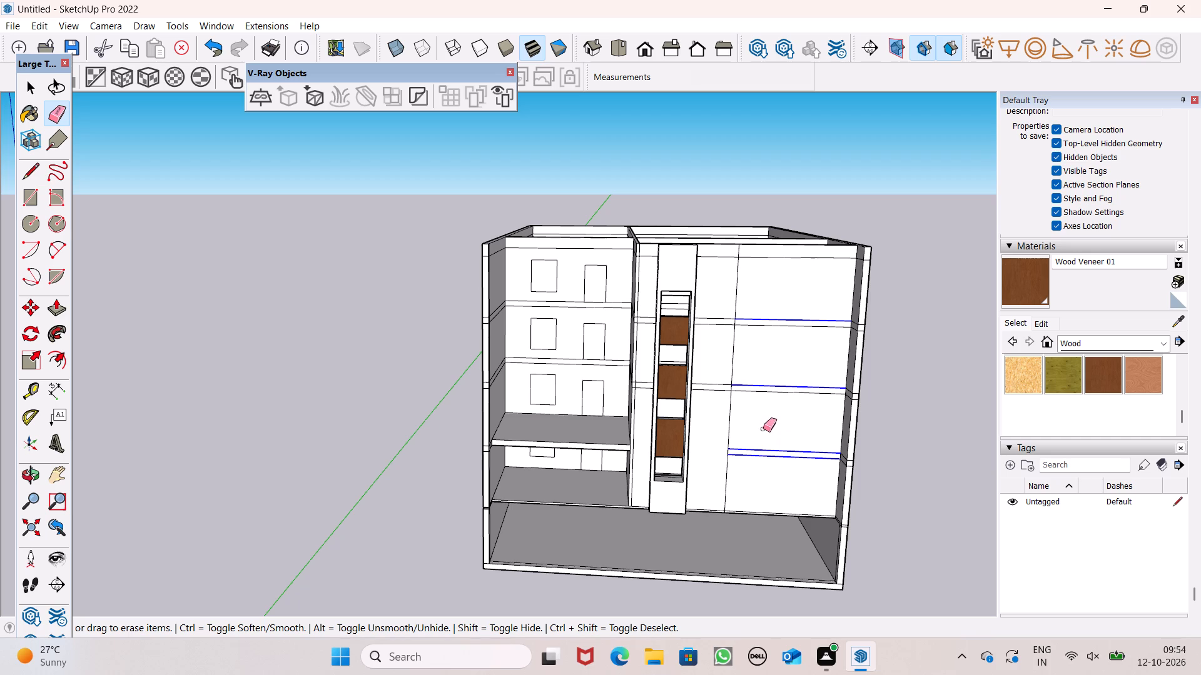
{"action": "left_click_drag", "start_coordinate": [763, 429], "coordinate": [776, 311]}
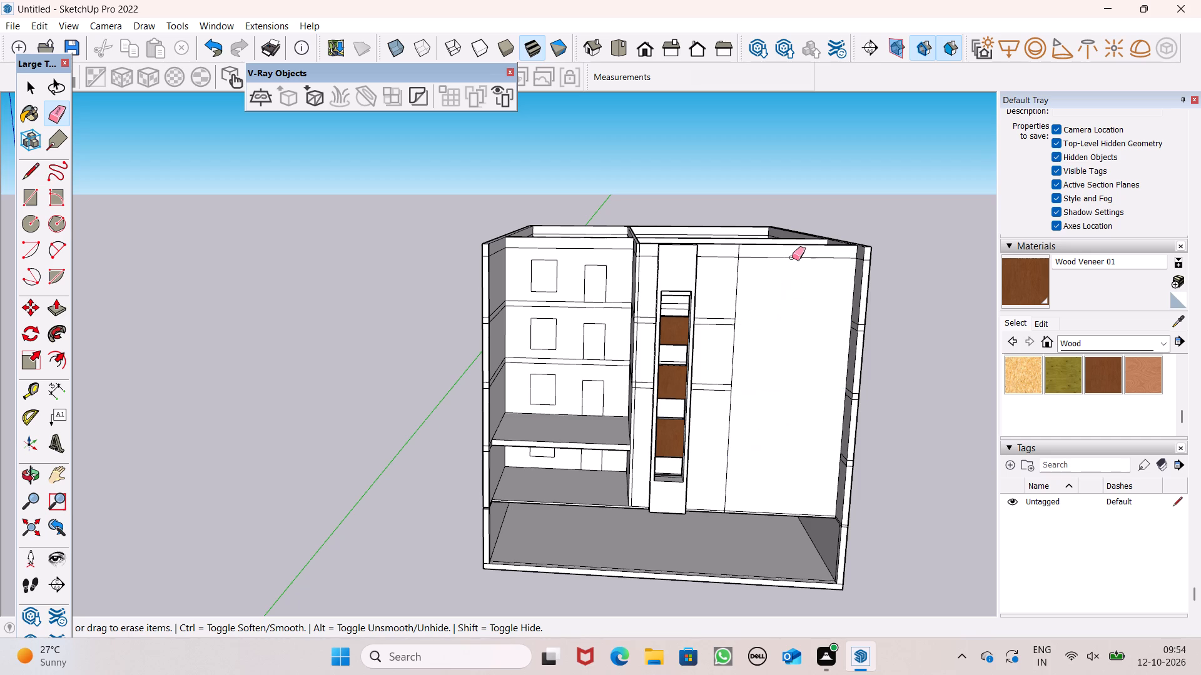
{"action": "left_click_drag", "start_coordinate": [793, 254], "coordinate": [797, 262]}
{"action": "key", "text": "space"}
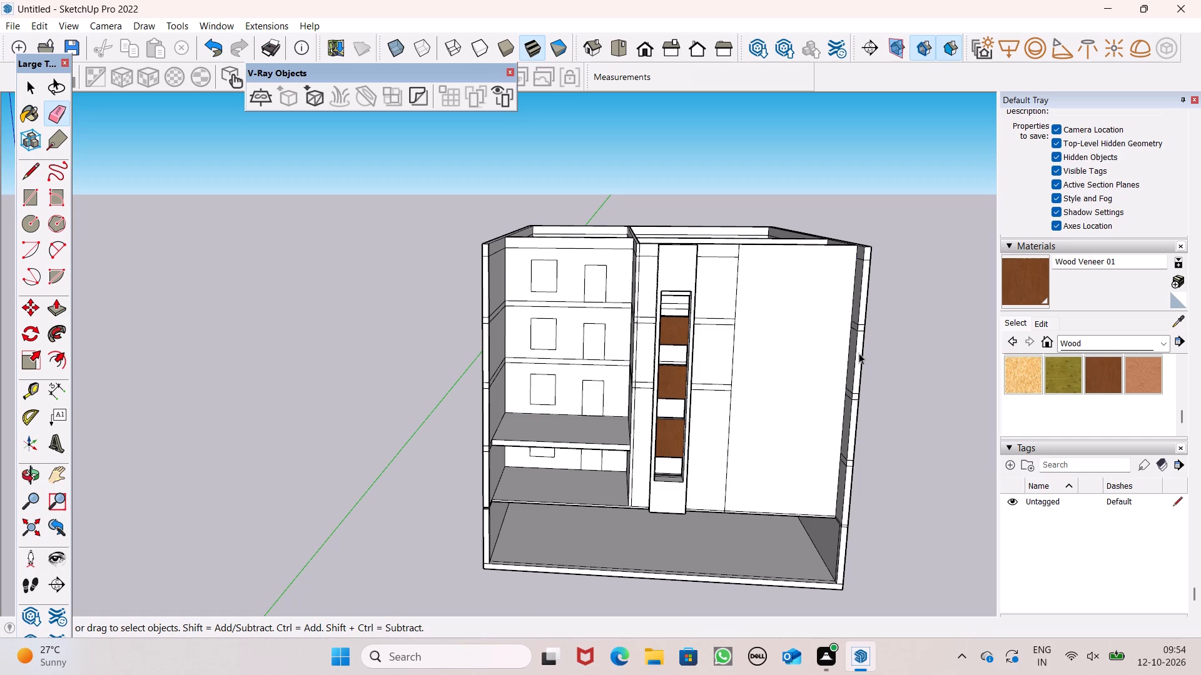
Draw a vertical line about 45' 4" long from the top to the bottom edge of the wide front wall section, near the outer side wall.
{"action": "middle_click_drag", "start_coordinate": [936, 383], "coordinate": [883, 374]}
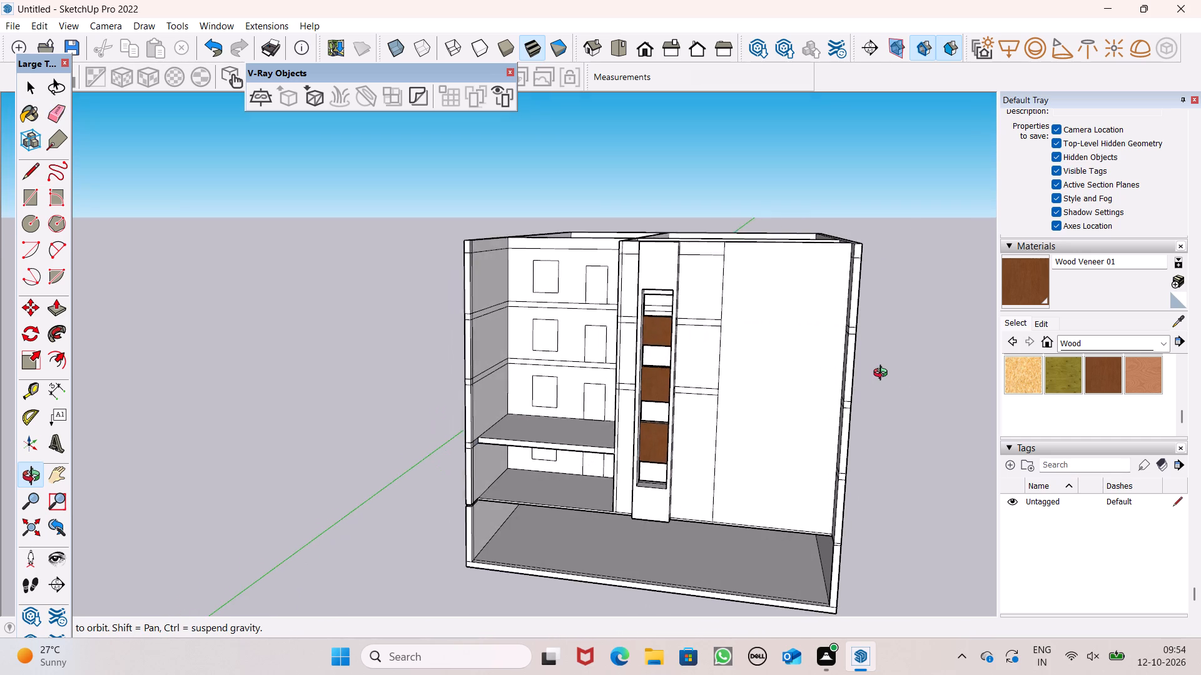
{"action": "middle_click_drag", "start_coordinate": [883, 374], "coordinate": [883, 368]}
{"action": "middle_click_drag", "start_coordinate": [882, 364], "coordinate": [942, 411]}
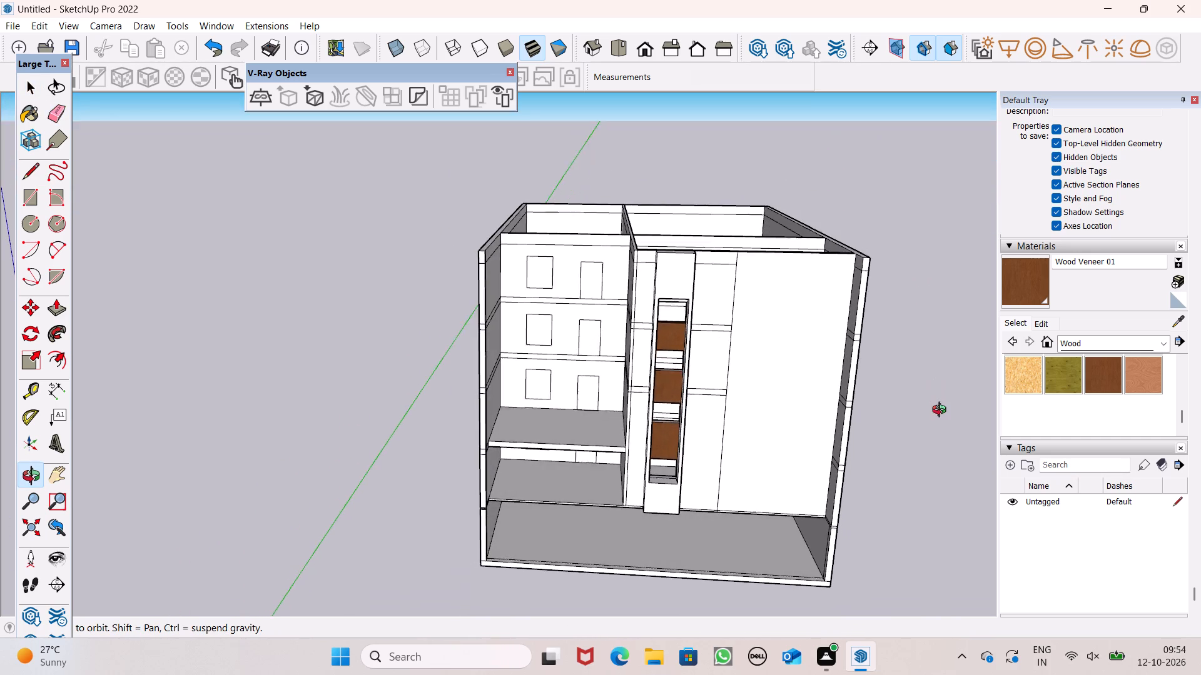
{"action": "middle_click_drag", "start_coordinate": [942, 411], "coordinate": [945, 419]}
{"action": "left_click", "coordinate": [25, 168]}
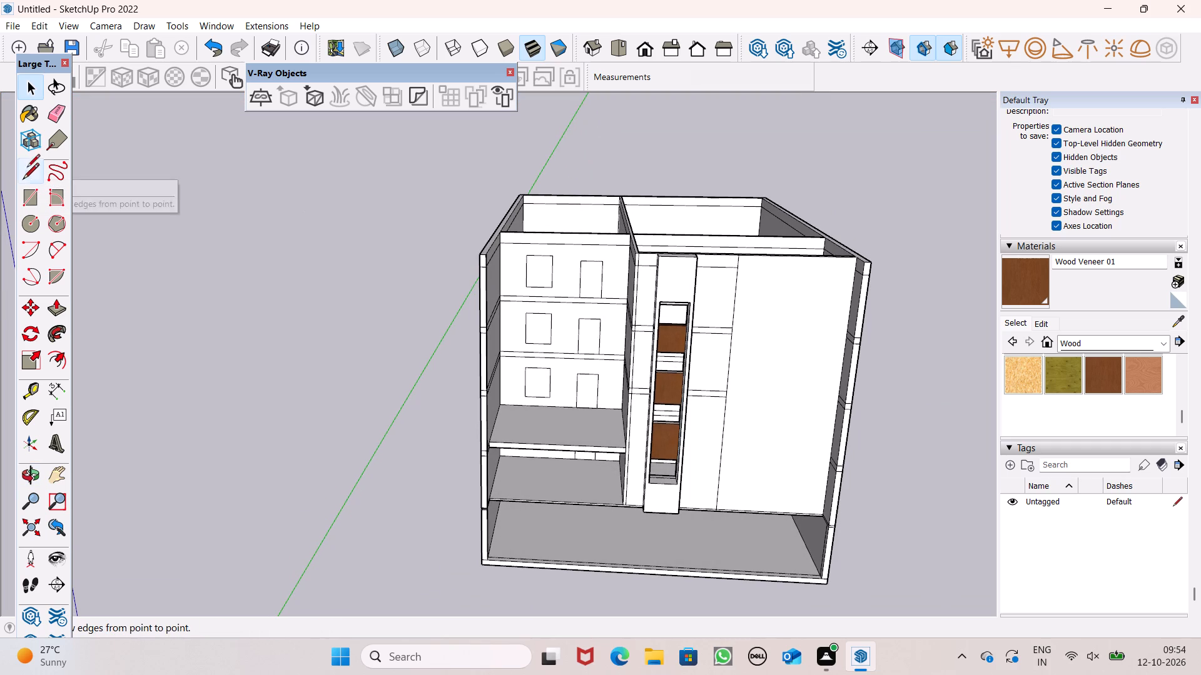
{"action": "scroll", "coordinate": [868, 322], "scroll_direction": "up", "scroll_amount": 6}
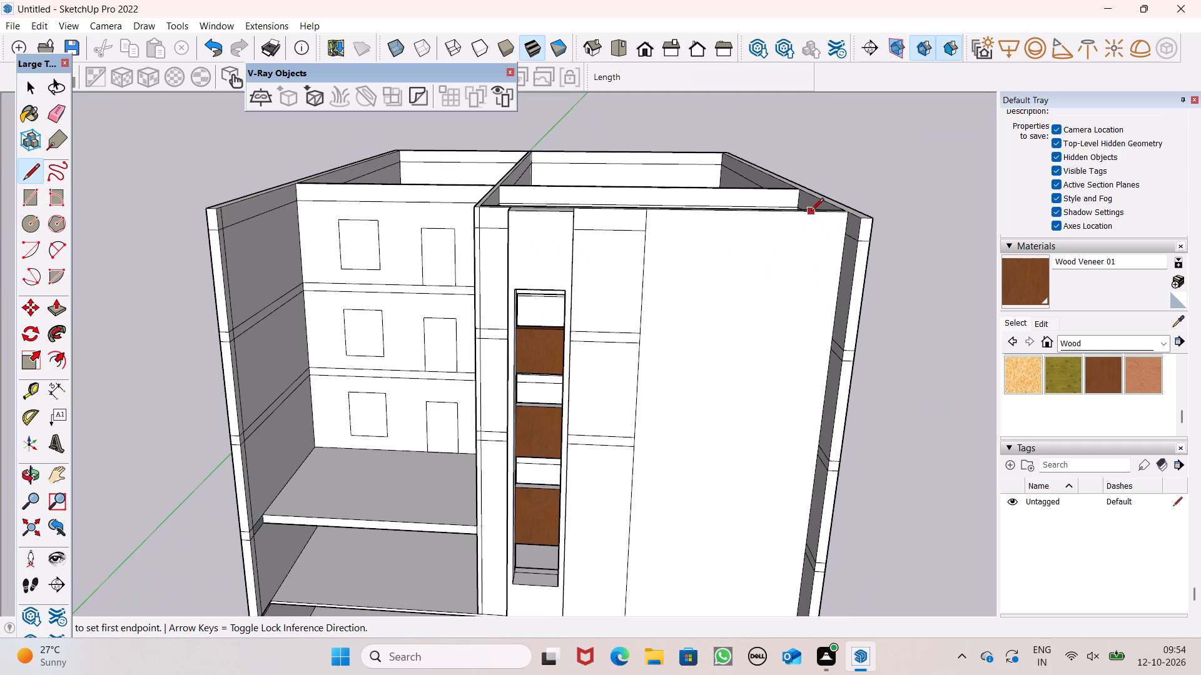
{"action": "left_click", "coordinate": [811, 212]}
{"action": "scroll", "coordinate": [809, 314], "scroll_direction": "down", "scroll_amount": 7}
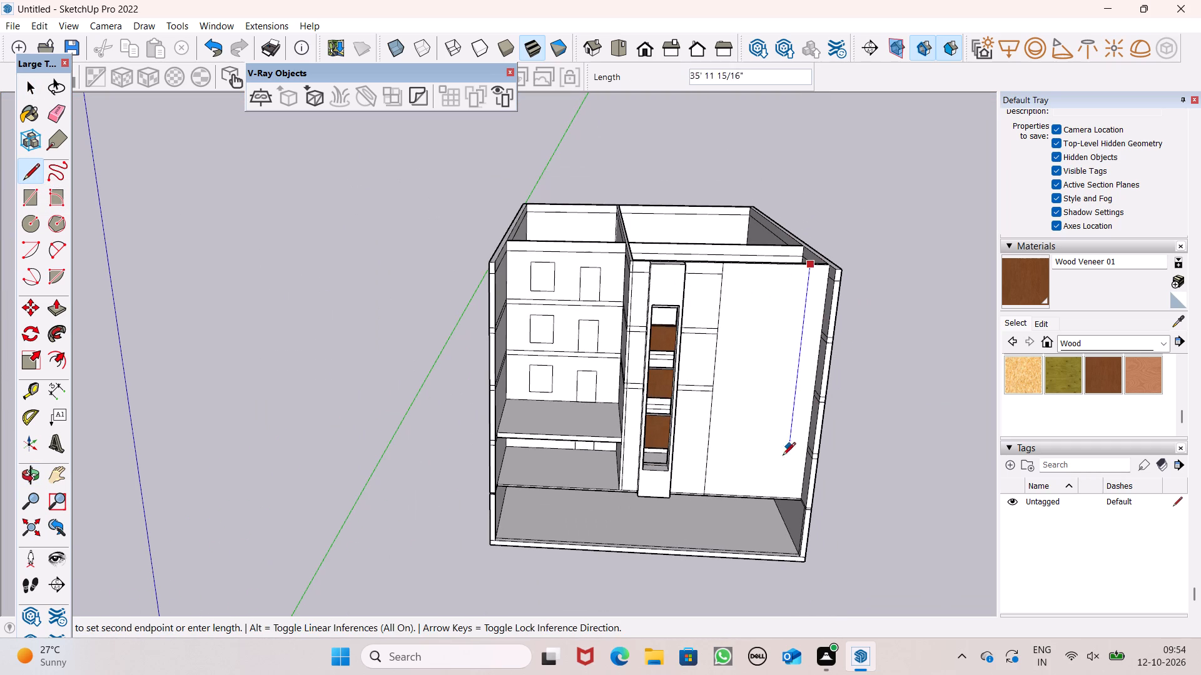
{"action": "scroll", "coordinate": [775, 500], "scroll_direction": "up", "scroll_amount": 6}
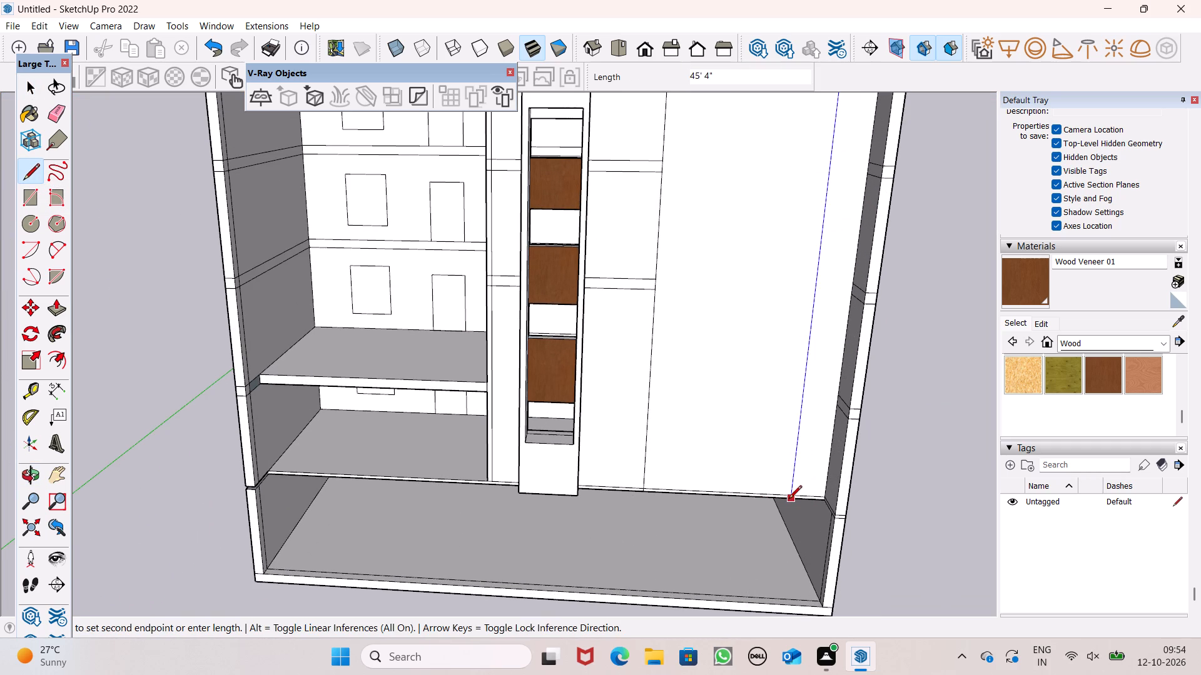
{"action": "left_click", "coordinate": [789, 499]}
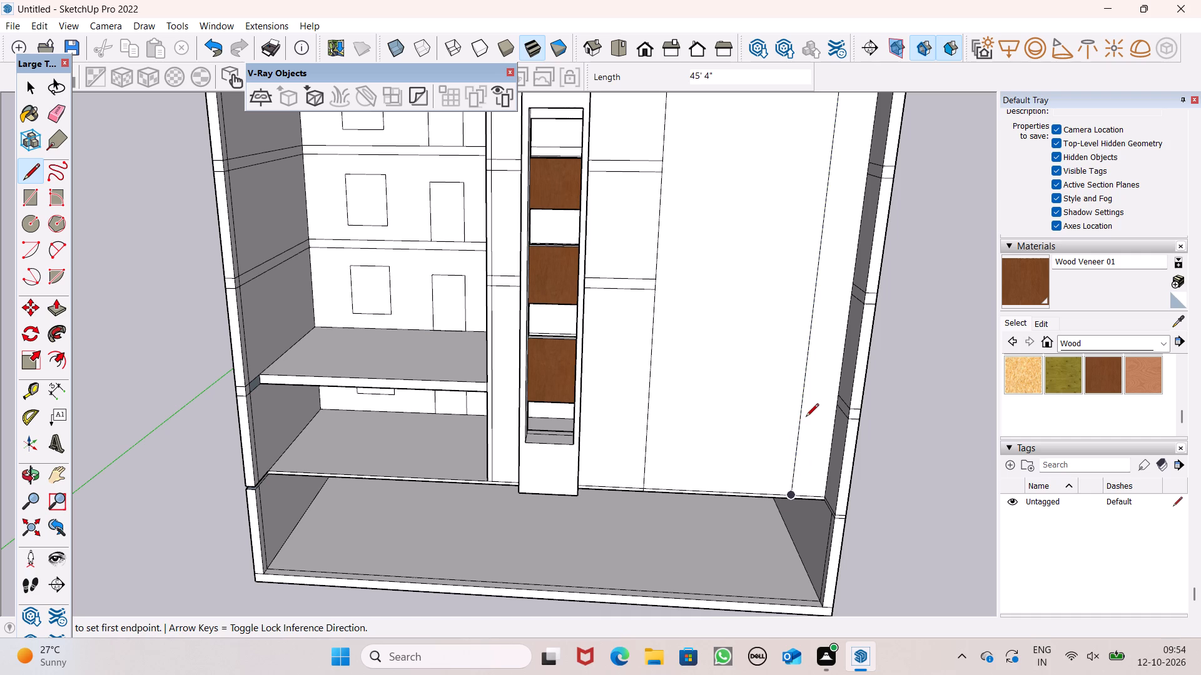
{"action": "key", "text": "space"}
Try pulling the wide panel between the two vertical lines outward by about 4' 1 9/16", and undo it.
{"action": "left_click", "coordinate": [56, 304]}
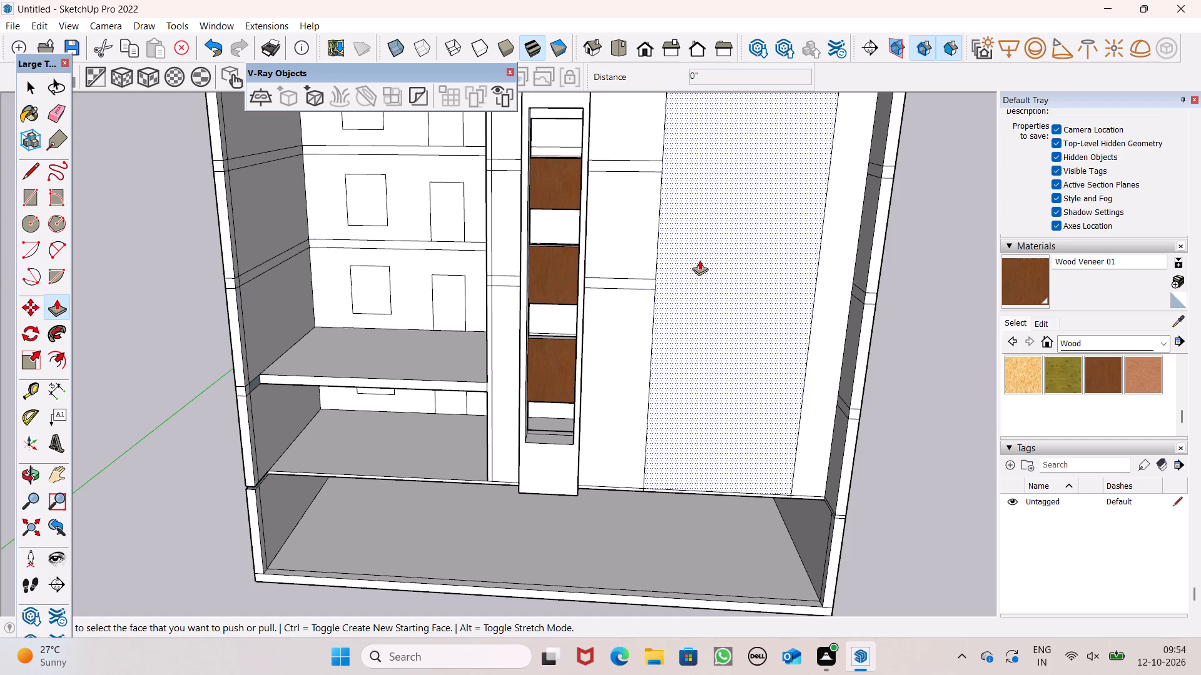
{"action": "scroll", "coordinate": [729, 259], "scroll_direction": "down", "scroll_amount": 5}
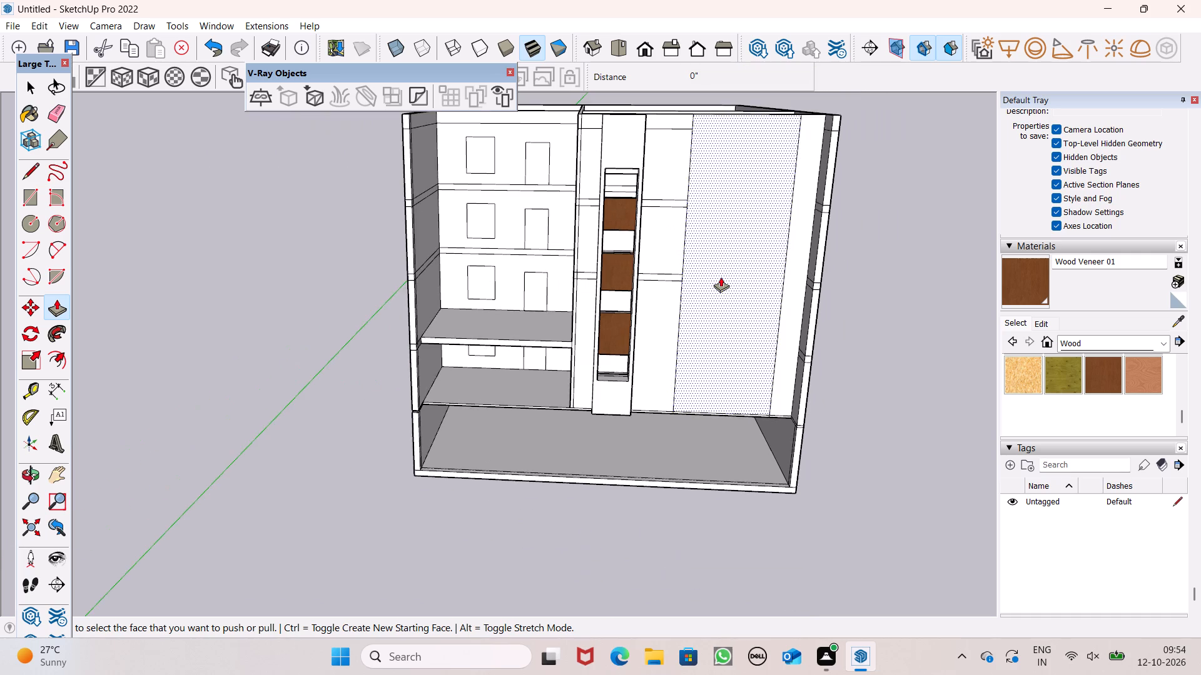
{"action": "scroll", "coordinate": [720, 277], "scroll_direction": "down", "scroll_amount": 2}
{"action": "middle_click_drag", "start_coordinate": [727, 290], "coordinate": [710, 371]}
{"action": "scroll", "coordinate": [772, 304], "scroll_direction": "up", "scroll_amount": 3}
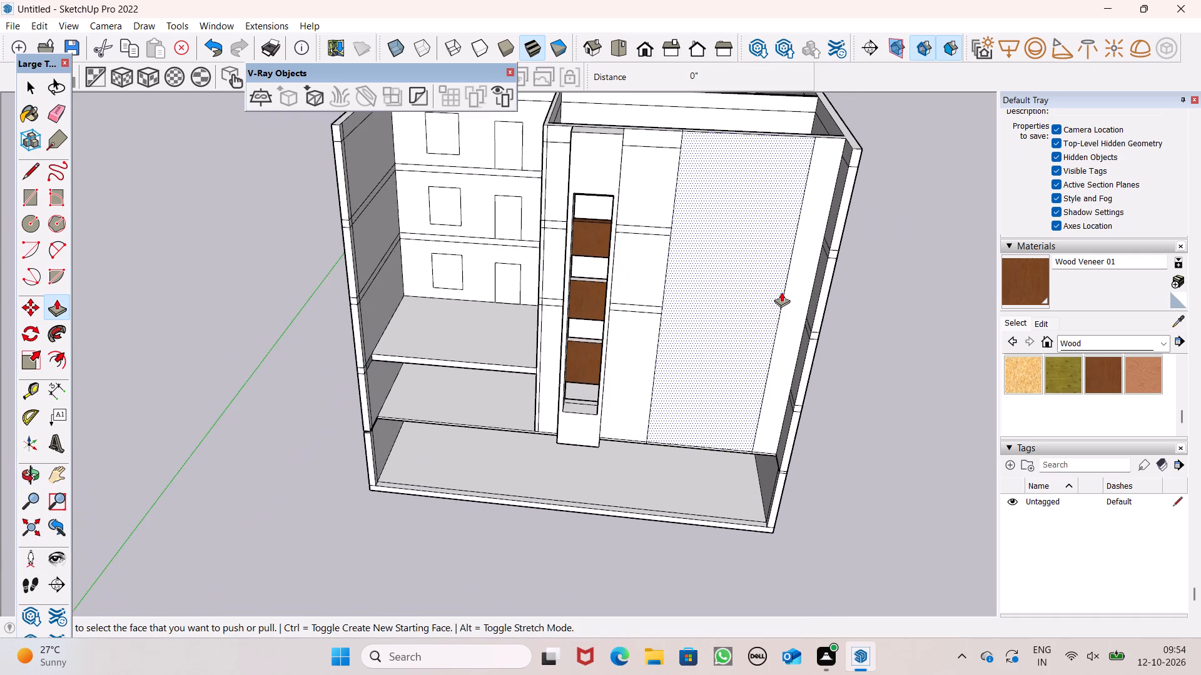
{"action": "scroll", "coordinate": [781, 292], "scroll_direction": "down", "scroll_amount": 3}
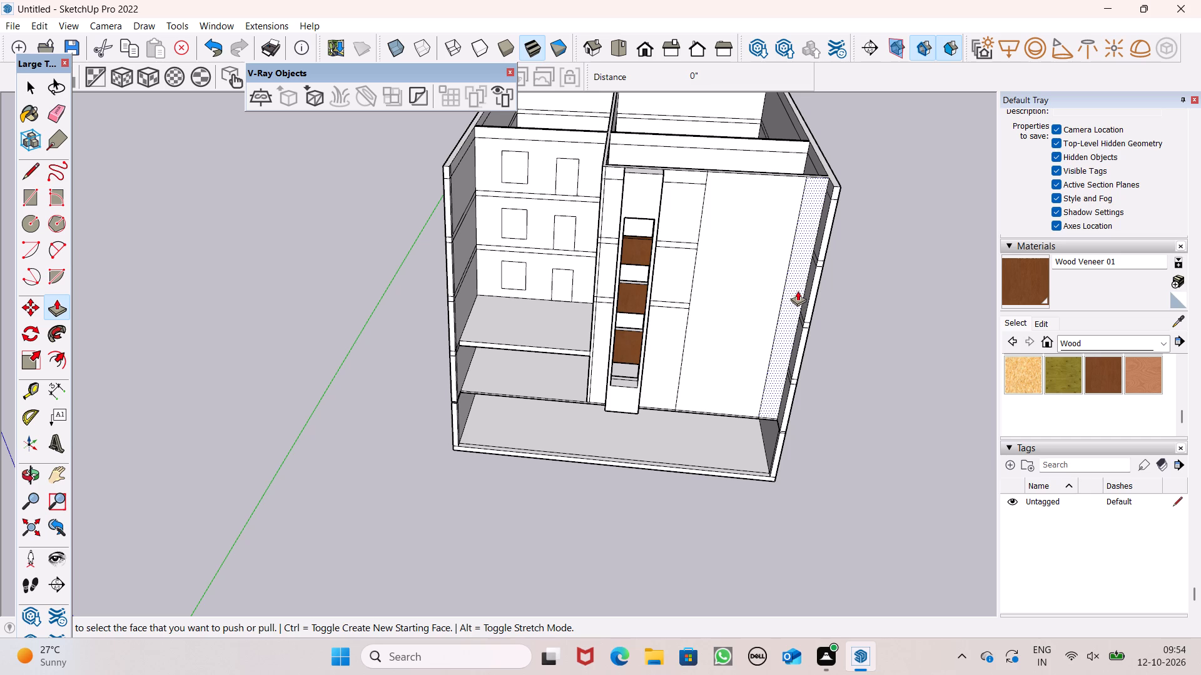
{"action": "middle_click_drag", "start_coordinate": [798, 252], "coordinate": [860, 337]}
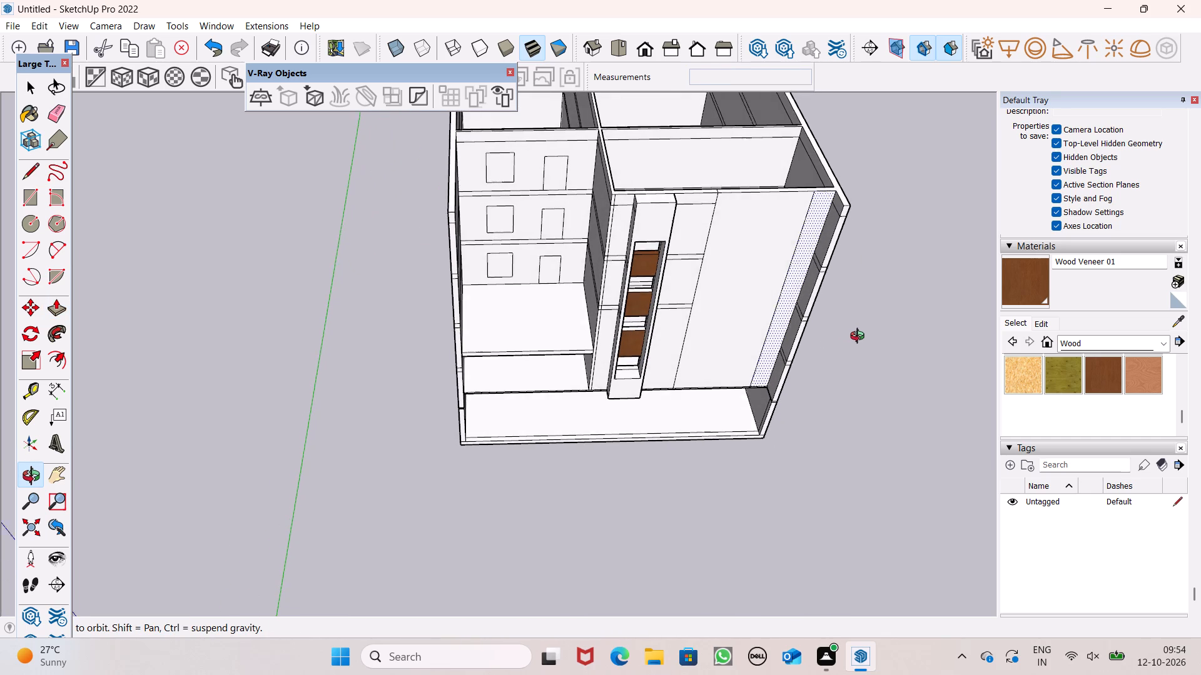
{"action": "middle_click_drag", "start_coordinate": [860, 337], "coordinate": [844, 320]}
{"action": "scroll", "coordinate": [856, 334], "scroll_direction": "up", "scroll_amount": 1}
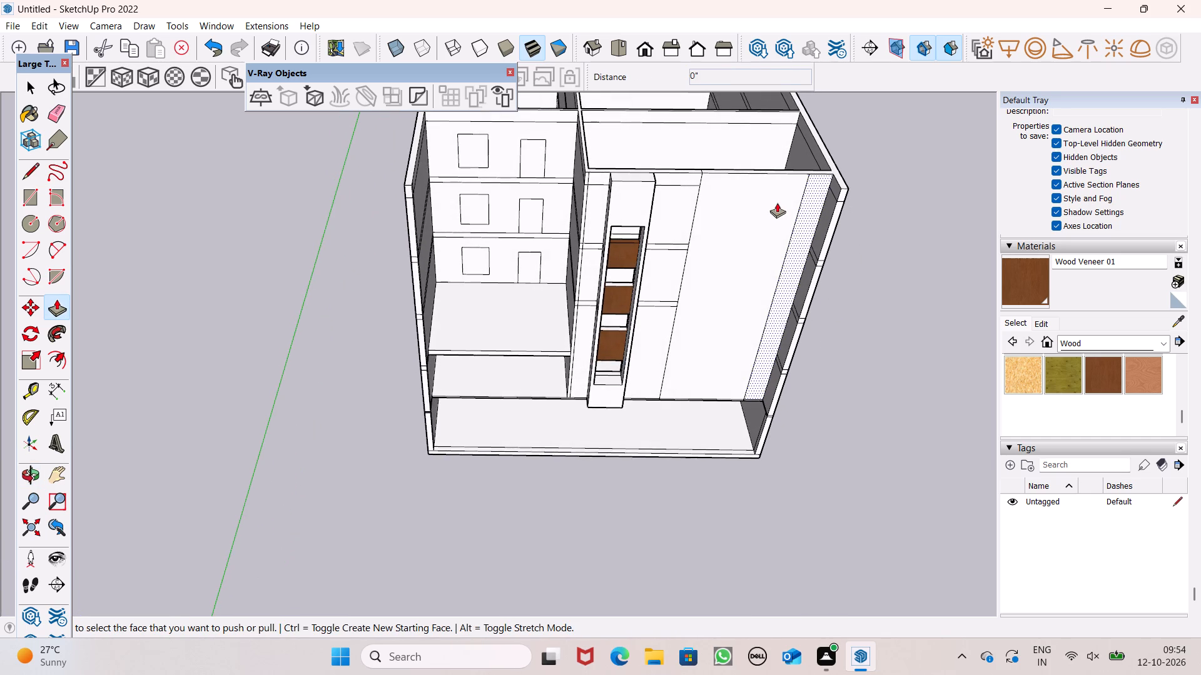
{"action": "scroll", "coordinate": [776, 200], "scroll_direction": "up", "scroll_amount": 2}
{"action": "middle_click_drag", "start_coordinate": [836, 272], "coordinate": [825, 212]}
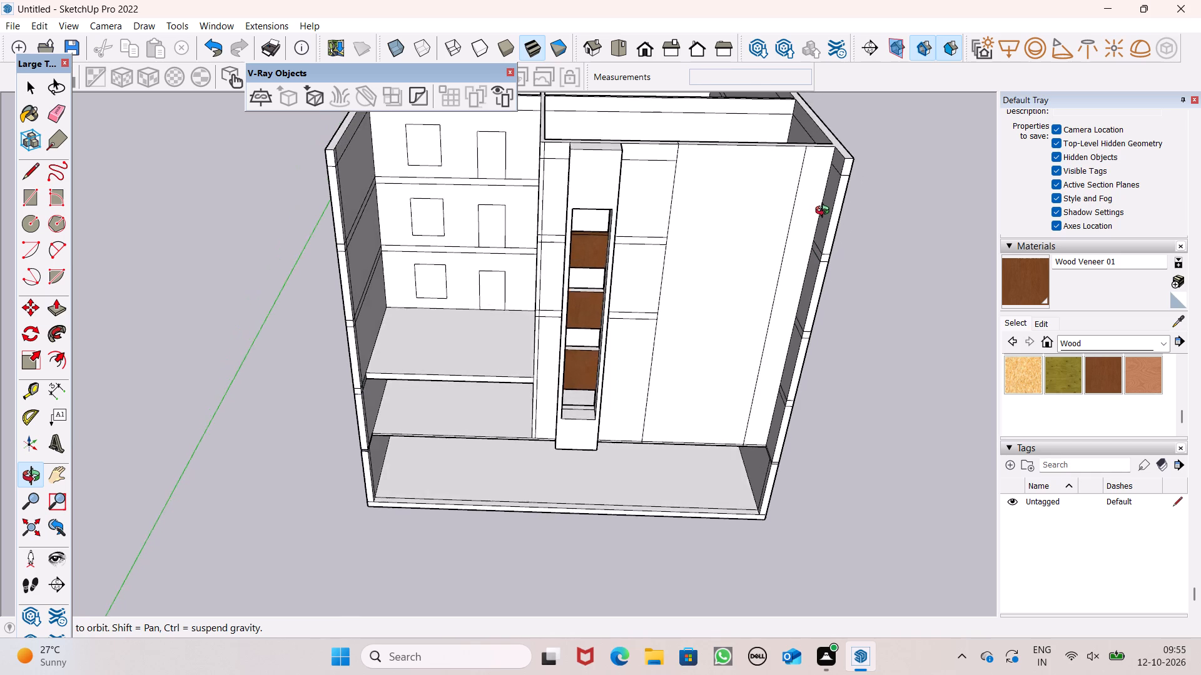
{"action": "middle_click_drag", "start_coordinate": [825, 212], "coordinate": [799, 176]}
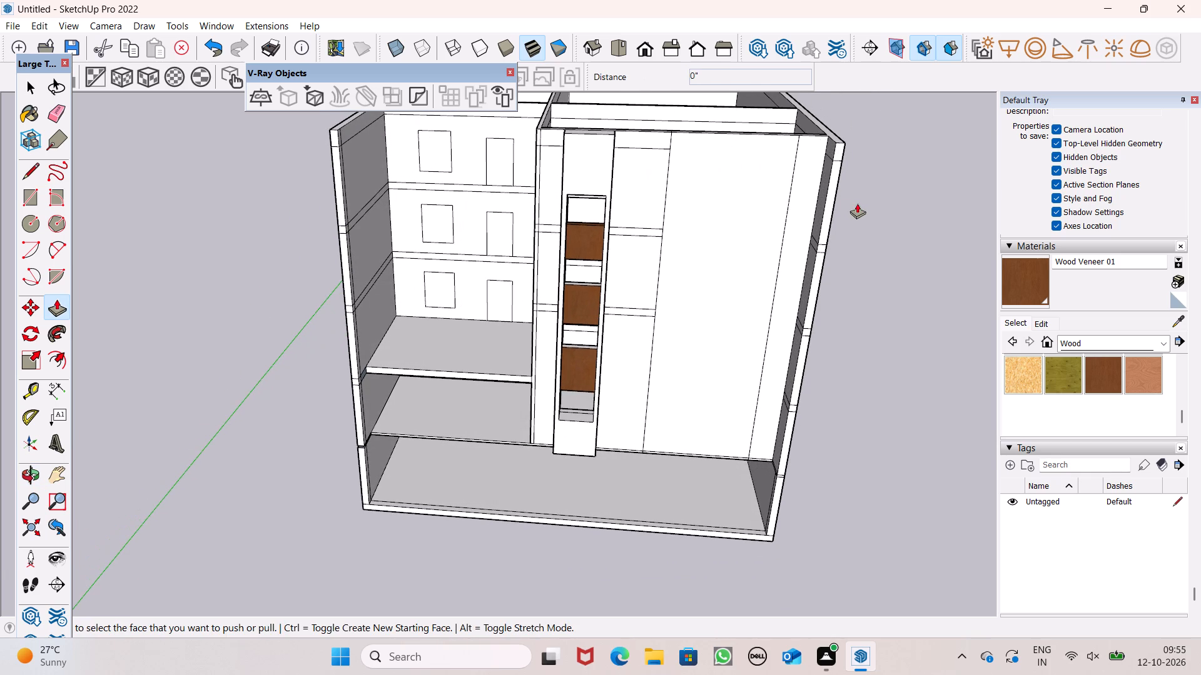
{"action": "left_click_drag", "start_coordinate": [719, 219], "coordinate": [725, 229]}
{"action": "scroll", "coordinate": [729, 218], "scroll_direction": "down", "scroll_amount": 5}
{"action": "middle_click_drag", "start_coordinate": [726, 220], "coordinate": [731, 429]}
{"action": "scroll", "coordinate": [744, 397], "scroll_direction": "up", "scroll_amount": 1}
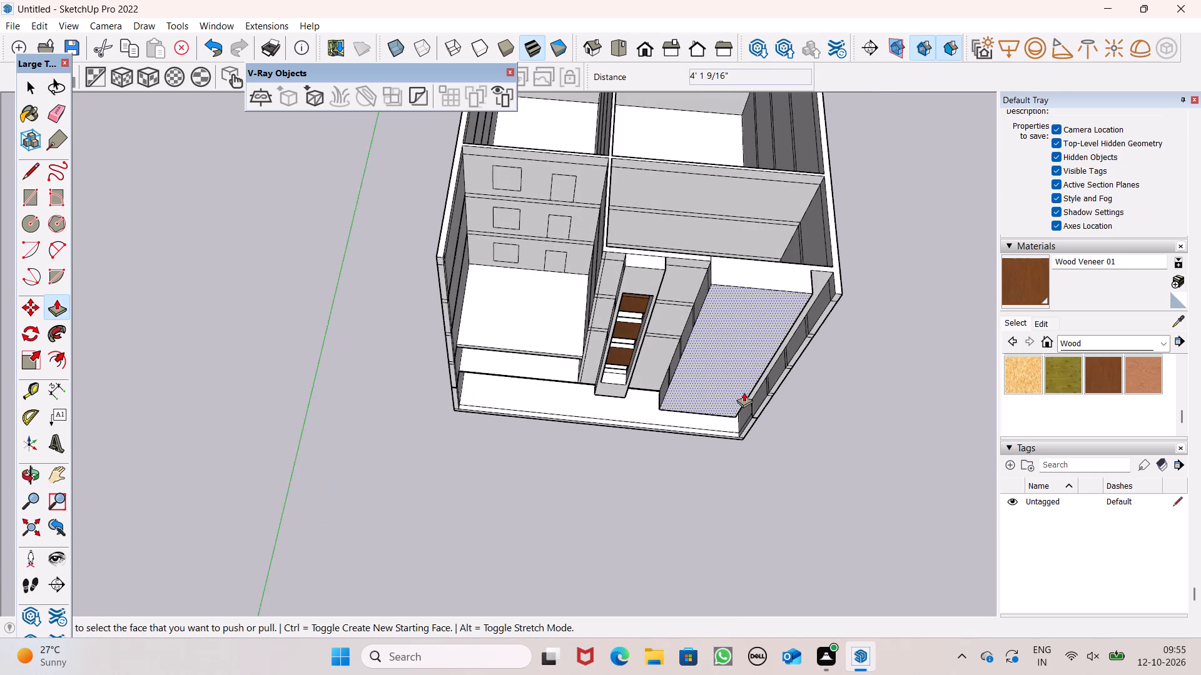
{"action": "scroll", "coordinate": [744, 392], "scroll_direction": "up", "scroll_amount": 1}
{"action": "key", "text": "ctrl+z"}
Push/Pull the wide panel between the two vertical lines outward by about 2' 5 5/8" and check its projection from several angles.
{"action": "scroll", "coordinate": [700, 312], "scroll_direction": "up", "scroll_amount": 5}
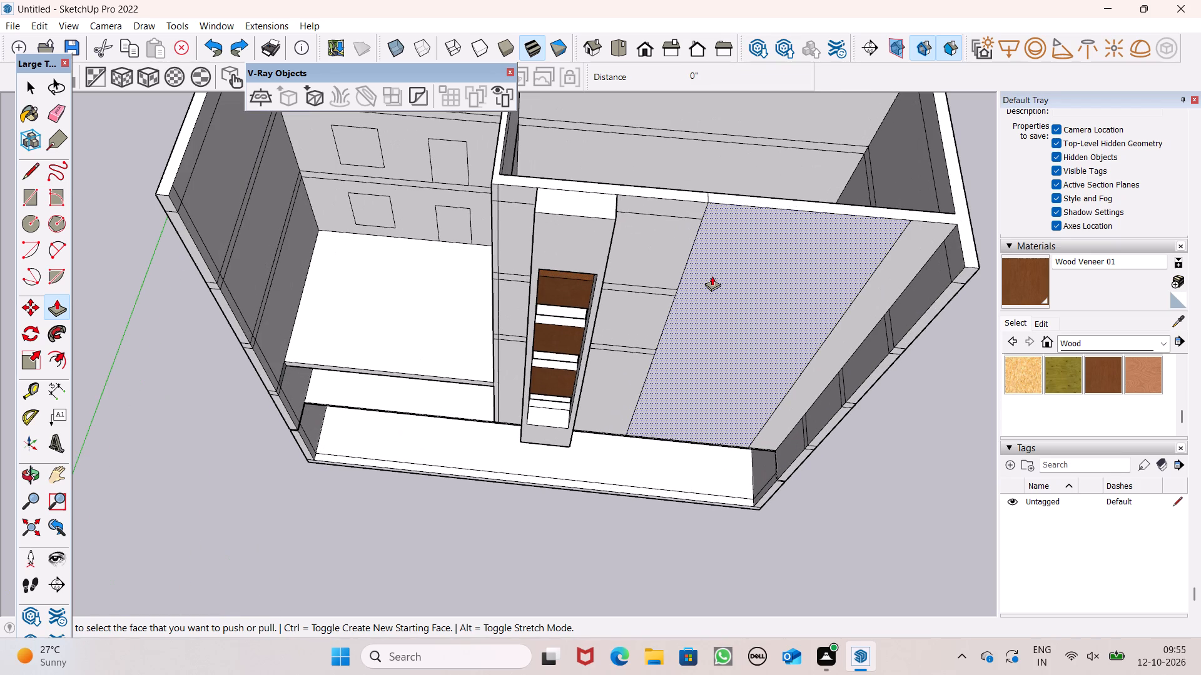
{"action": "left_click_drag", "start_coordinate": [712, 276], "coordinate": [632, 292]}
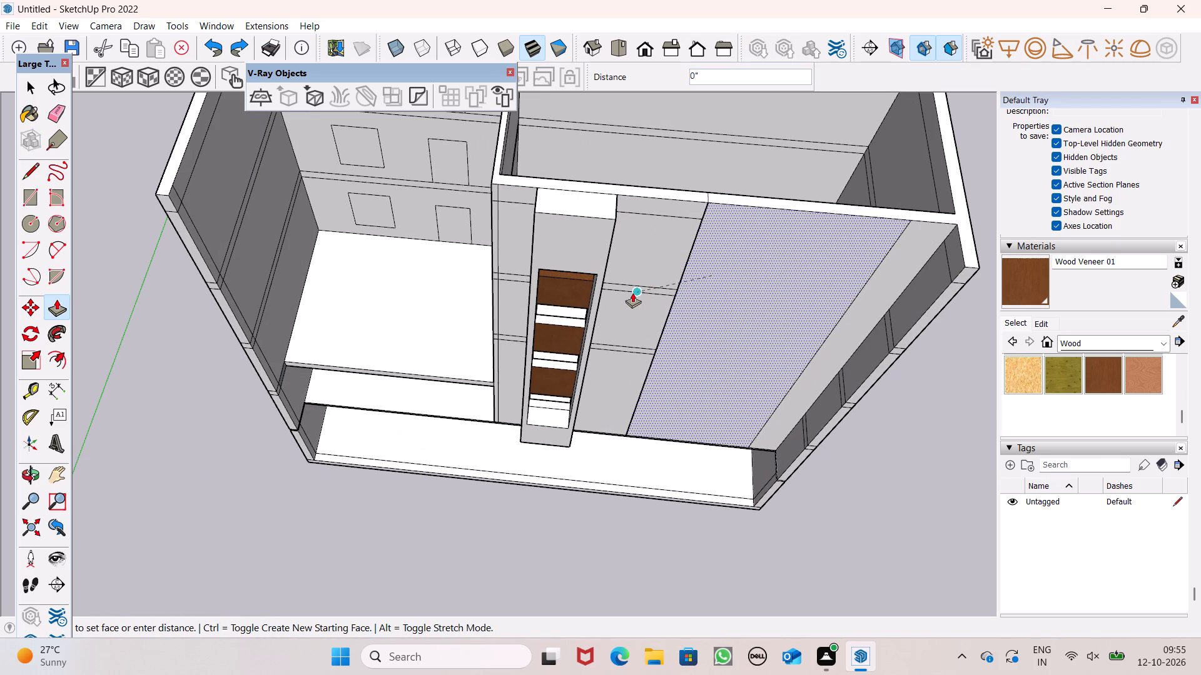
{"action": "left_click_drag", "start_coordinate": [632, 292], "coordinate": [645, 308]}
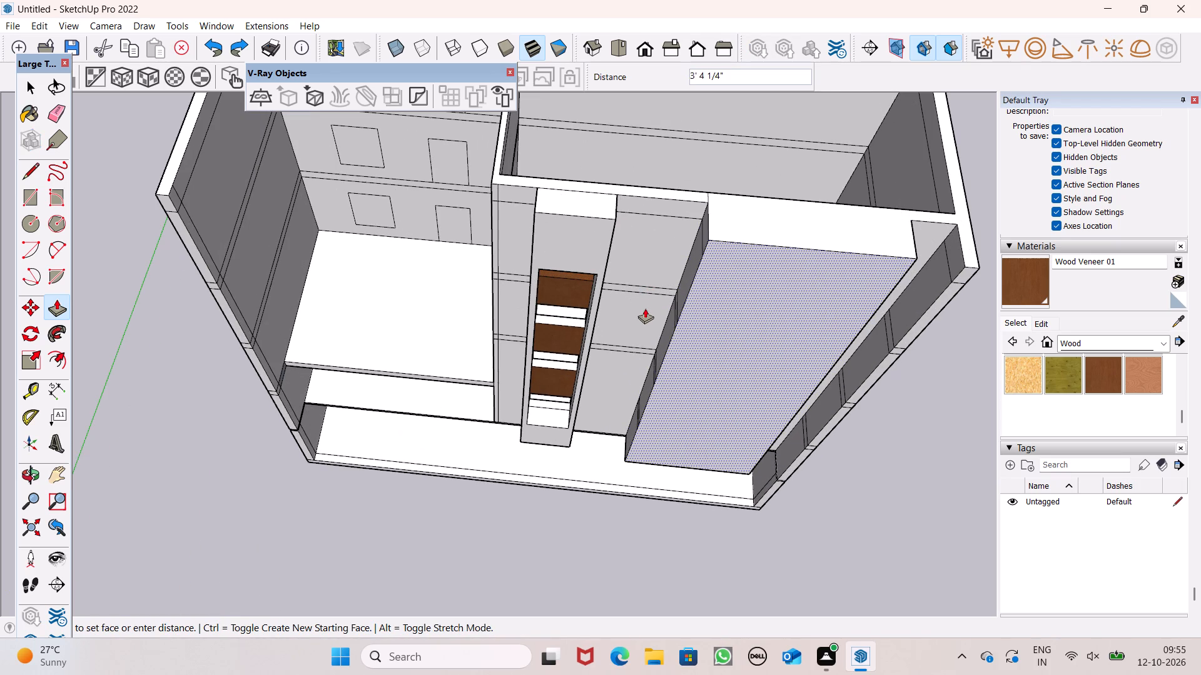
{"action": "left_click_drag", "start_coordinate": [645, 308], "coordinate": [649, 299]}
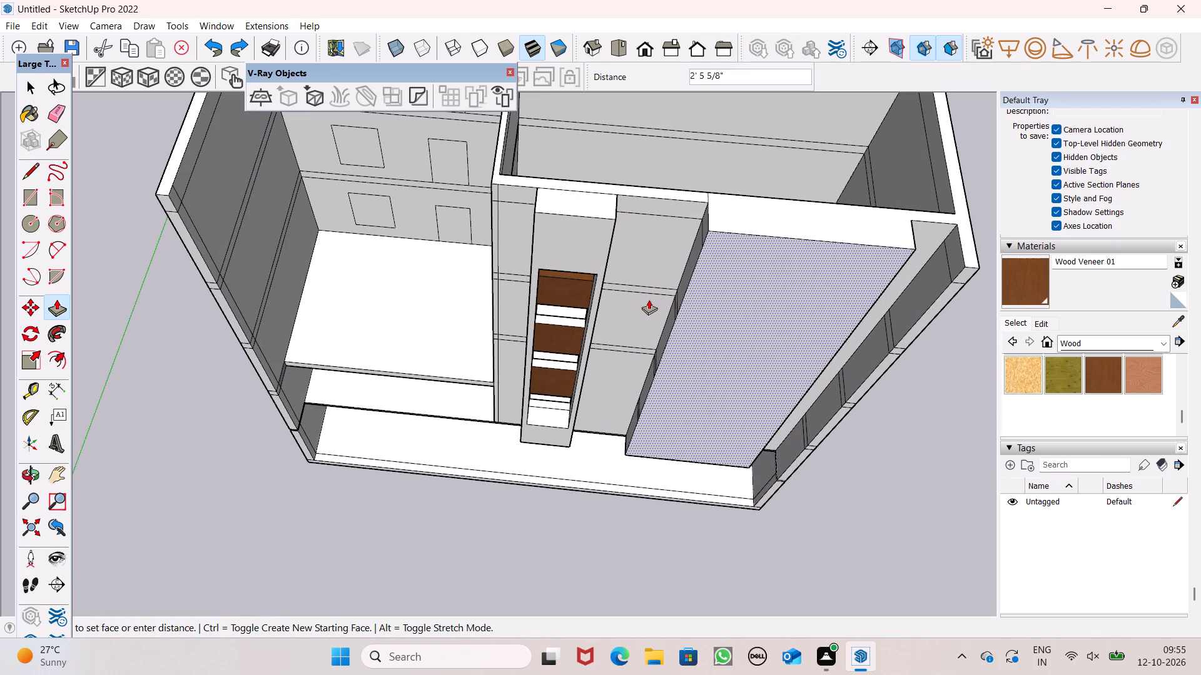
{"action": "left_click_drag", "start_coordinate": [649, 299], "coordinate": [651, 299]}
{"action": "scroll", "coordinate": [752, 299], "scroll_direction": "down", "scroll_amount": 4}
{"action": "middle_click_drag", "start_coordinate": [756, 347], "coordinate": [911, 47]}
{"action": "middle_click_drag", "start_coordinate": [635, 446], "coordinate": [667, 399]}
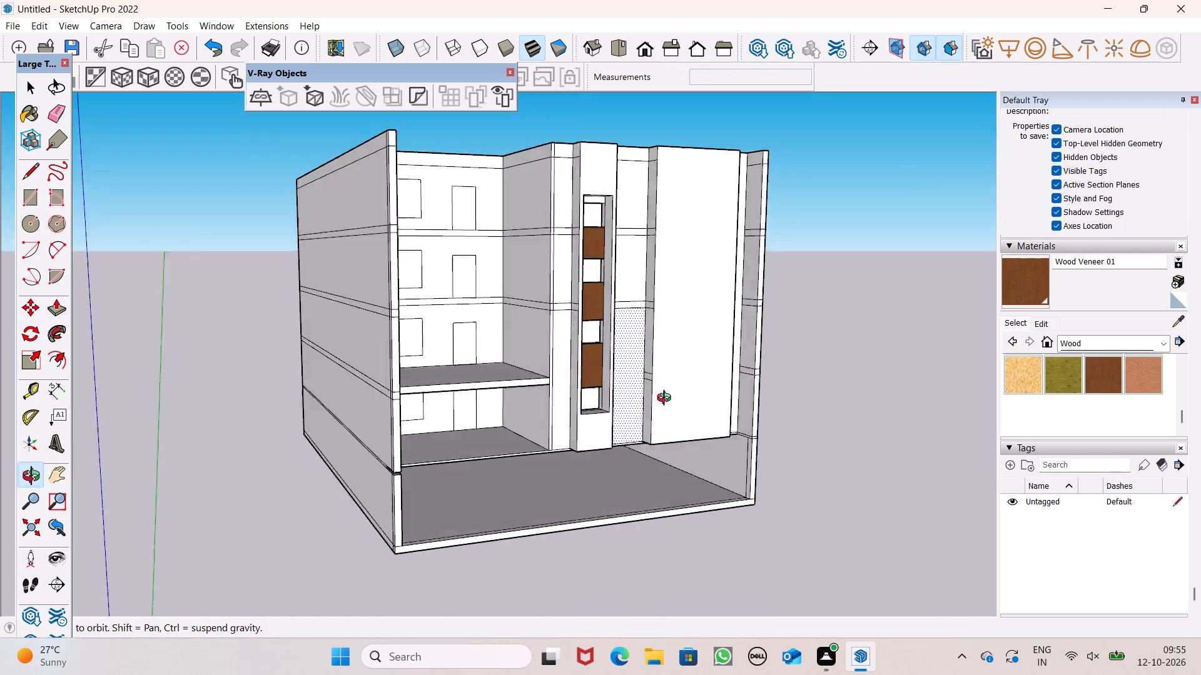
{"action": "middle_click_drag", "start_coordinate": [667, 399], "coordinate": [790, 362]}
{"action": "scroll", "coordinate": [639, 397], "scroll_direction": "up", "scroll_amount": 7}
{"action": "left_click_drag", "start_coordinate": [612, 415], "coordinate": [595, 423]}
{"action": "scroll", "coordinate": [687, 348], "scroll_direction": "down", "scroll_amount": 4}
{"action": "scroll", "coordinate": [710, 371], "scroll_direction": "up", "scroll_amount": 1}
{"action": "middle_click_drag", "start_coordinate": [710, 371], "coordinate": [686, 543]}
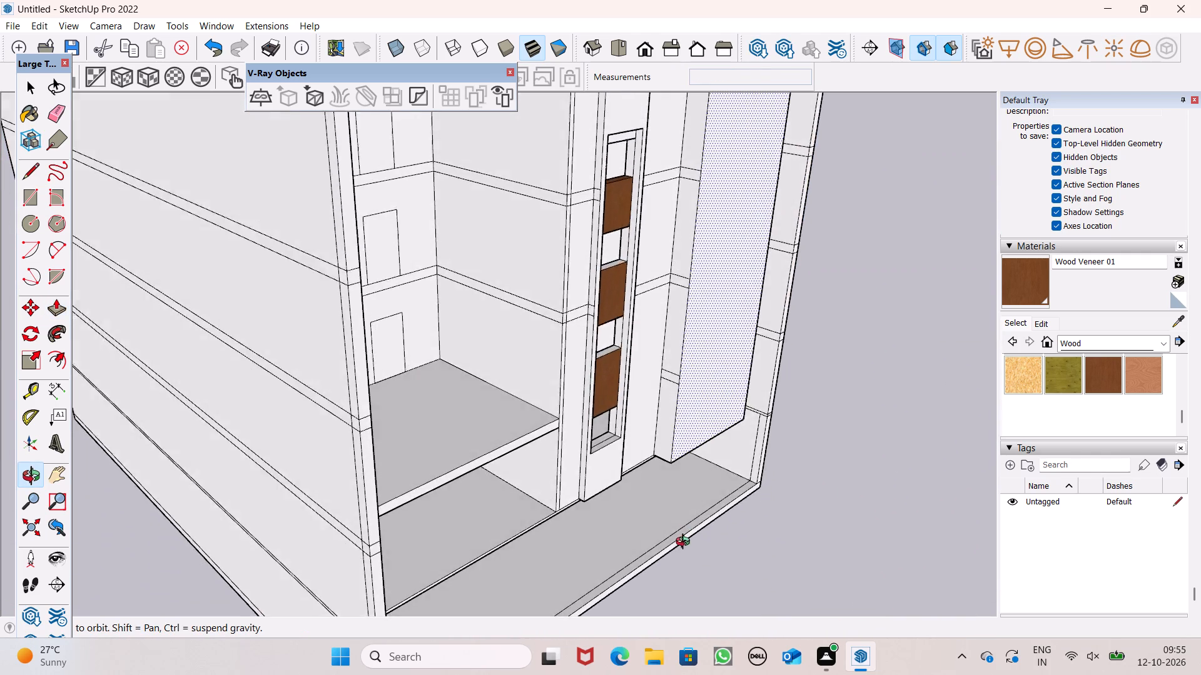
{"action": "middle_click_drag", "start_coordinate": [686, 543], "coordinate": [495, 568]}
{"action": "key", "text": "space"}
Draw a roughly square window rectangle on the upper part of the wide projecting panel.
{"action": "scroll", "coordinate": [651, 441], "scroll_direction": "down", "scroll_amount": 3}
{"action": "middle_click_drag", "start_coordinate": [699, 455], "coordinate": [701, 458]}
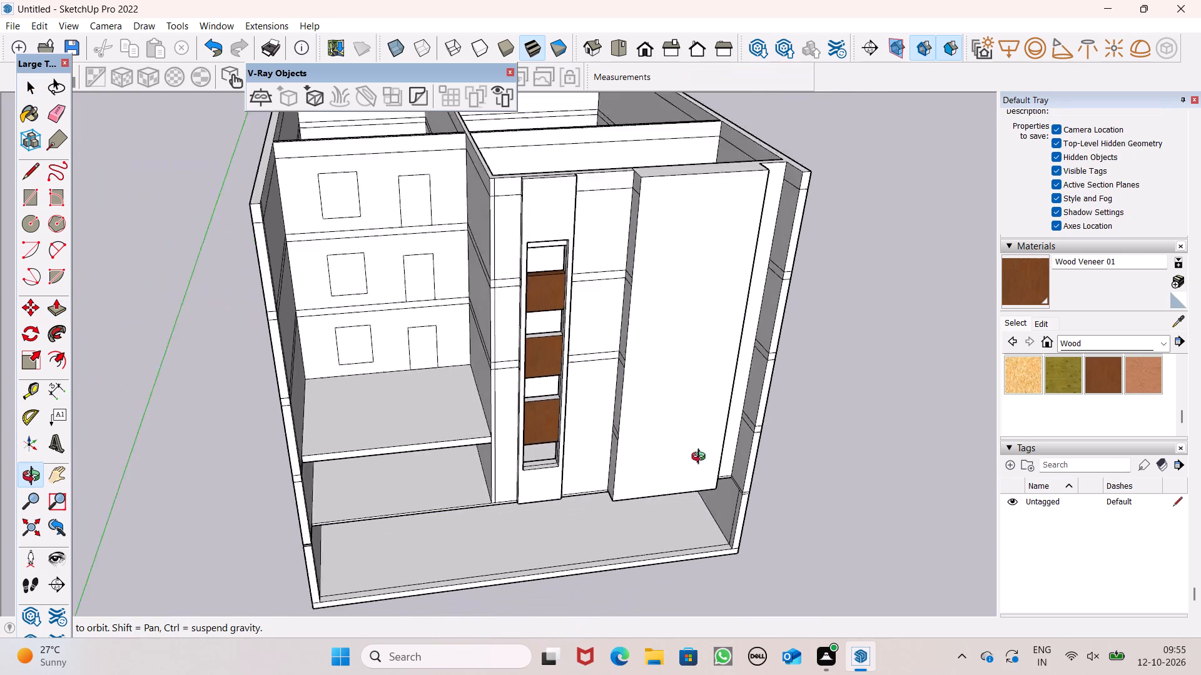
{"action": "middle_click_drag", "start_coordinate": [701, 458], "coordinate": [597, 422]}
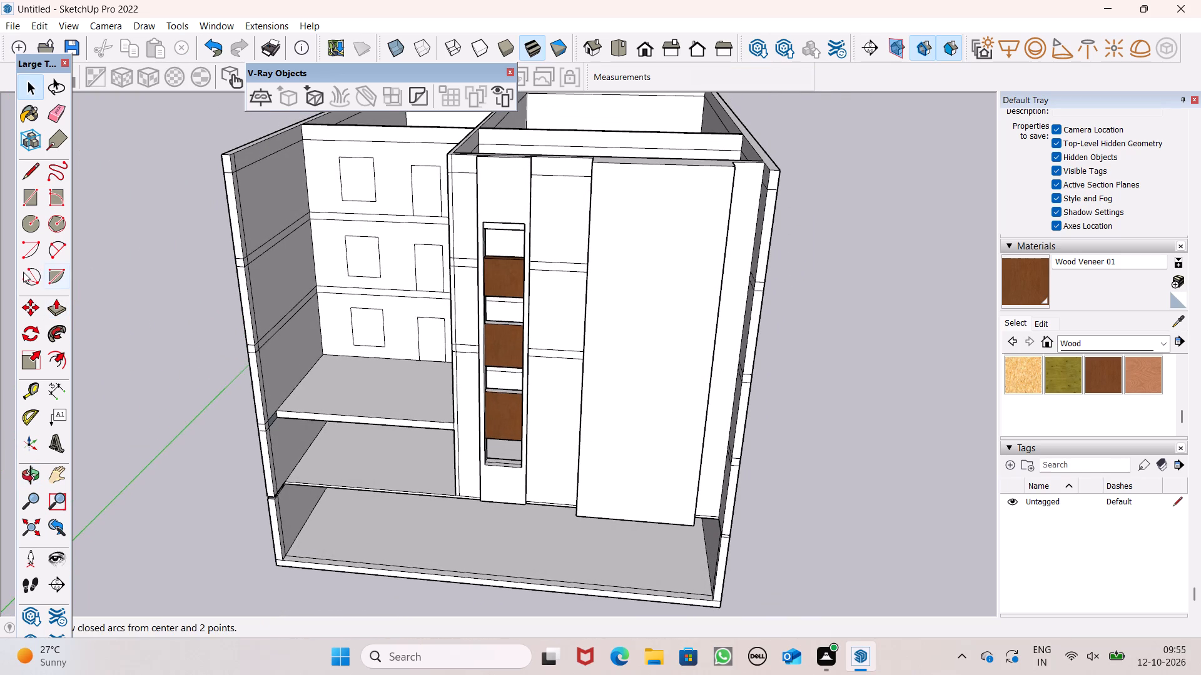
{"action": "left_click", "coordinate": [23, 206]}
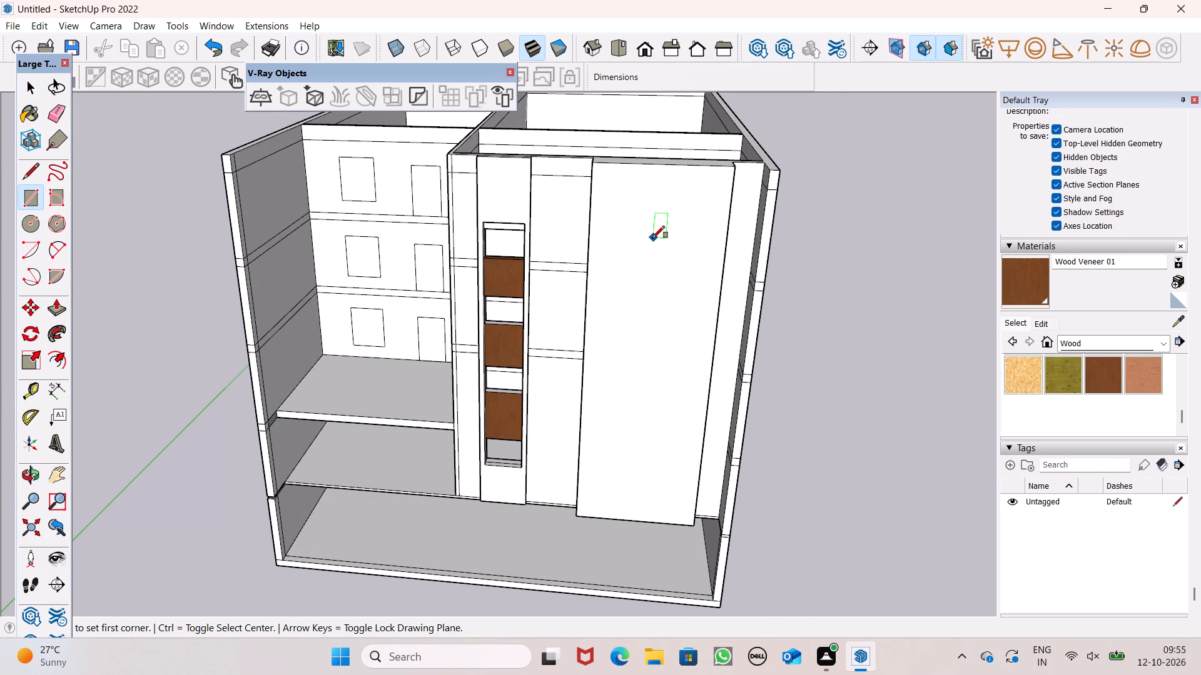
{"action": "middle_click_drag", "start_coordinate": [652, 243], "coordinate": [667, 109]}
{"action": "scroll", "coordinate": [644, 139], "scroll_direction": "up", "scroll_amount": 5}
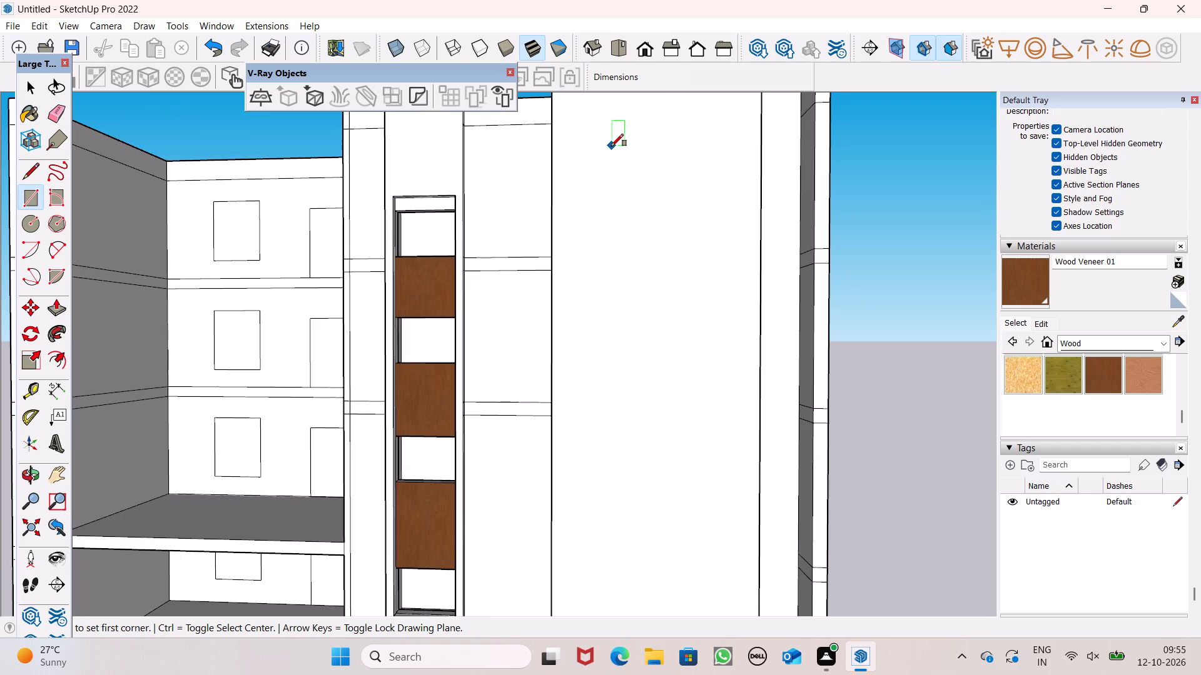
{"action": "left_click", "coordinate": [607, 139]}
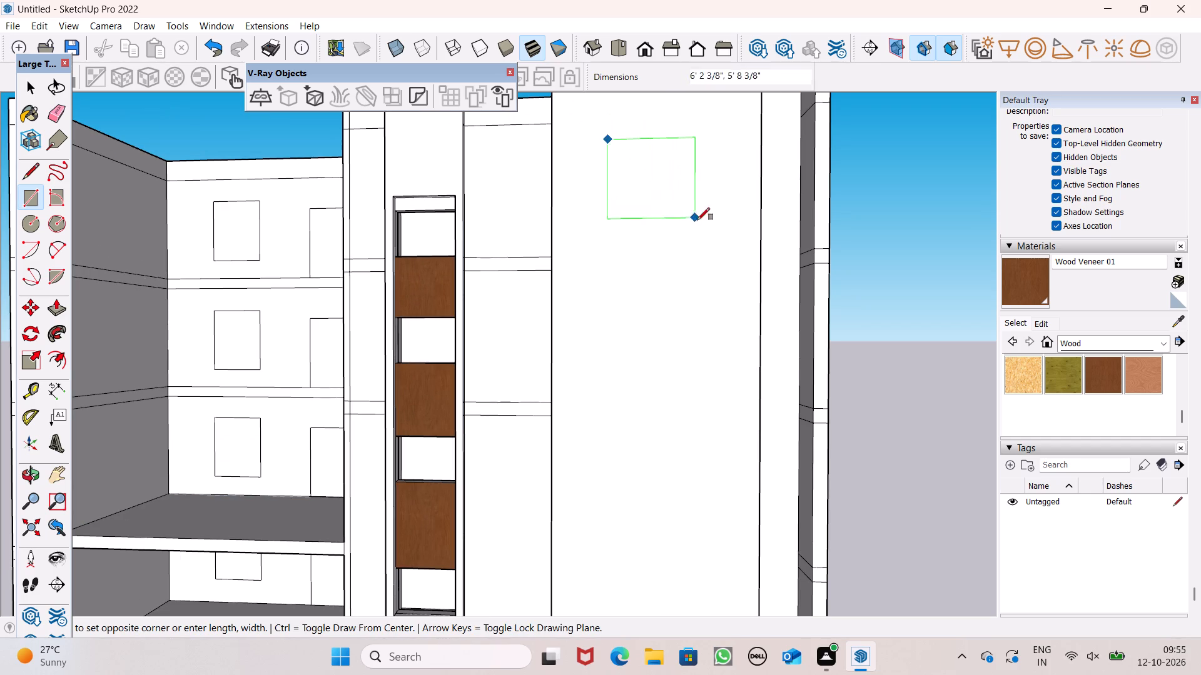
{"action": "left_click", "coordinate": [700, 231]}
{"action": "key", "text": "space"}
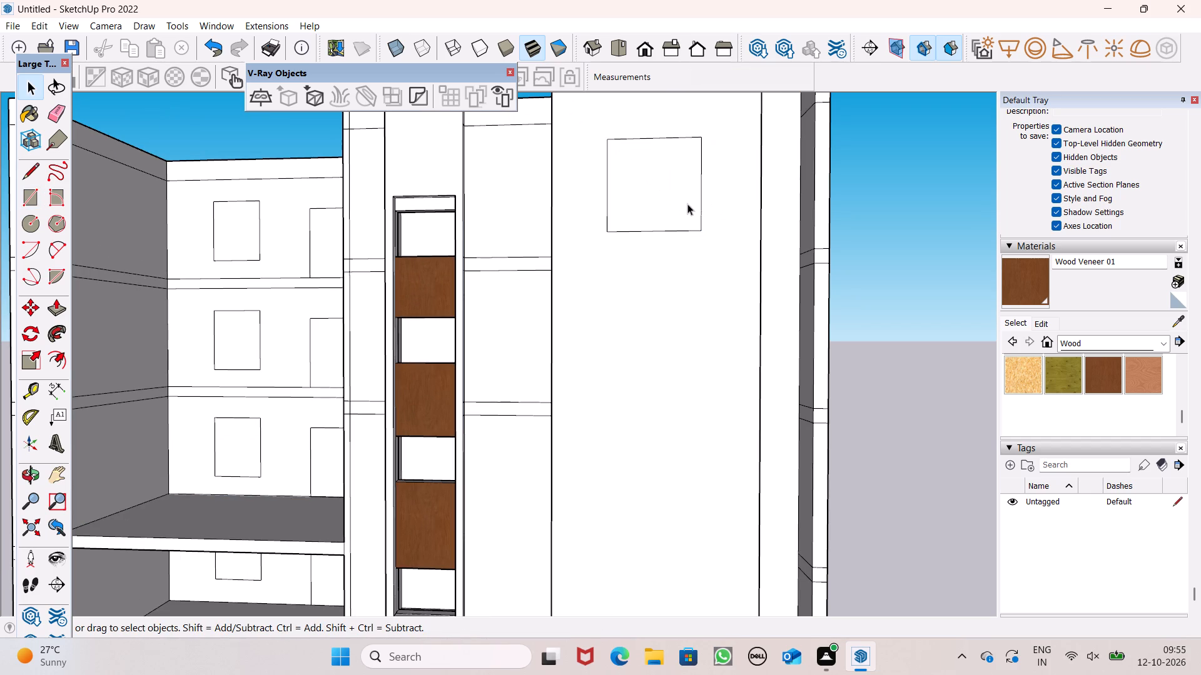
Copy the square window rectangle, with its edges, straight down the wide projecting panel as a second window.
{"action": "double_click", "coordinate": [684, 200]}
{"action": "scroll", "coordinate": [686, 188], "scroll_direction": "down", "scroll_amount": 4}
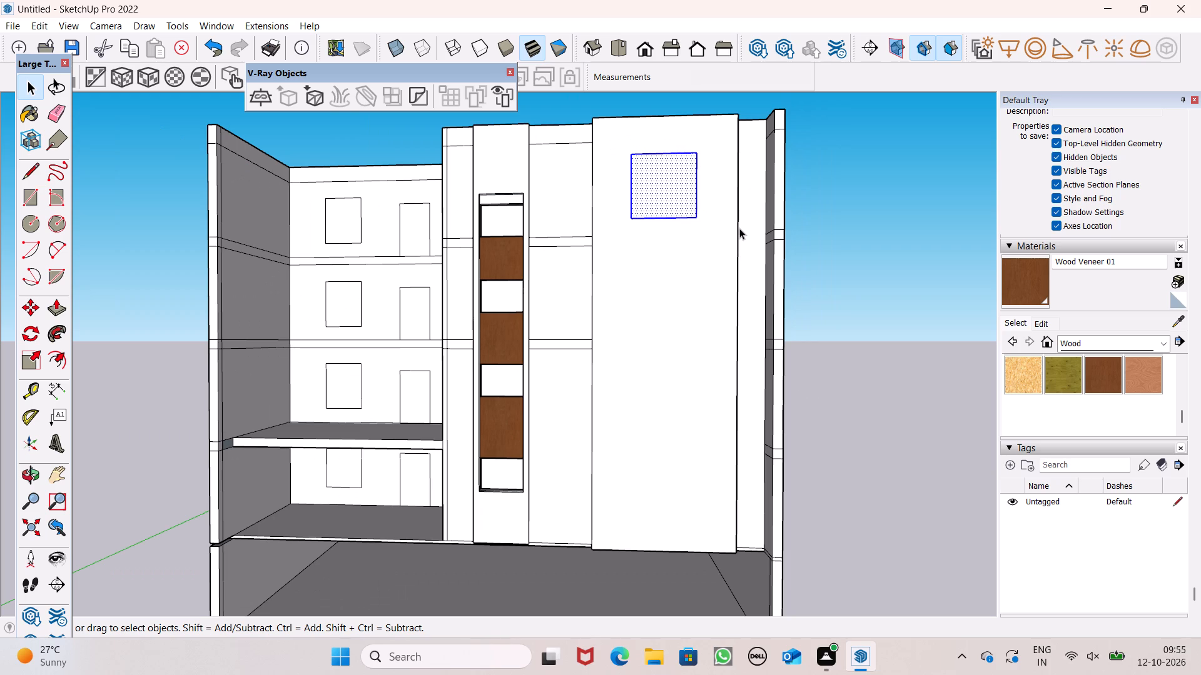
{"action": "middle_click_drag", "start_coordinate": [751, 233], "coordinate": [674, 339]}
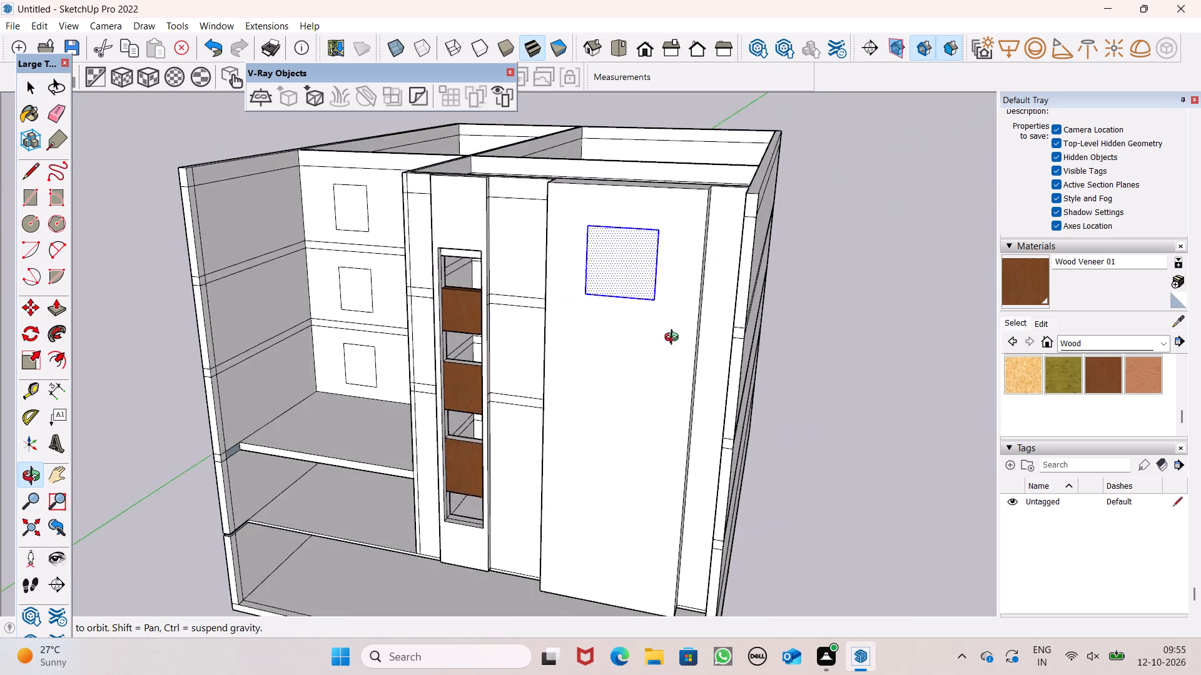
{"action": "middle_click_drag", "start_coordinate": [674, 339], "coordinate": [717, 296]}
{"action": "key", "text": "m"}
{"action": "key", "text": "Return"}
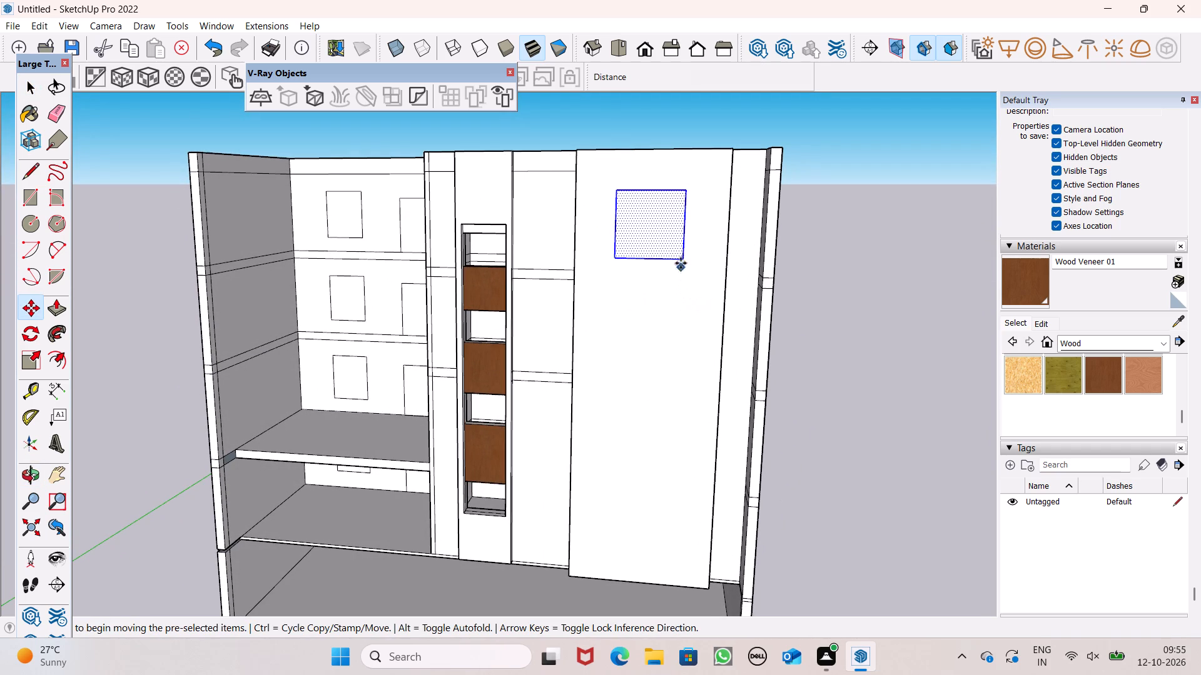
{"action": "left_click_drag", "start_coordinate": [682, 259], "coordinate": [684, 341]}
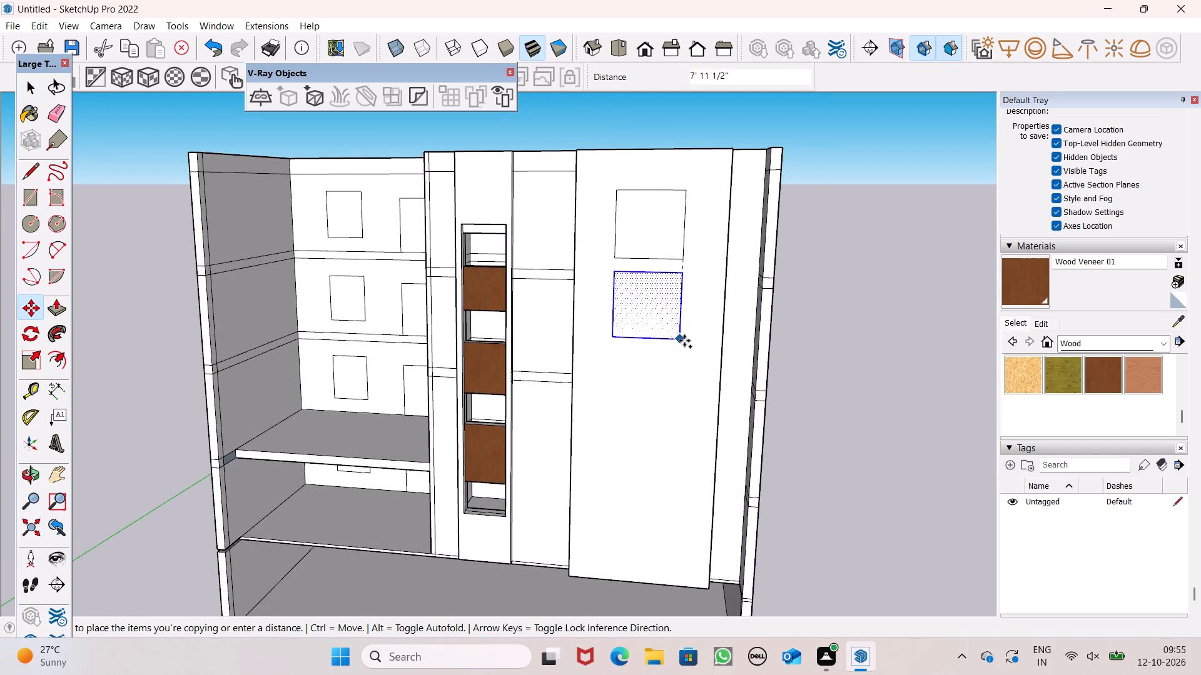
{"action": "left_click_drag", "start_coordinate": [684, 341], "coordinate": [684, 359]}
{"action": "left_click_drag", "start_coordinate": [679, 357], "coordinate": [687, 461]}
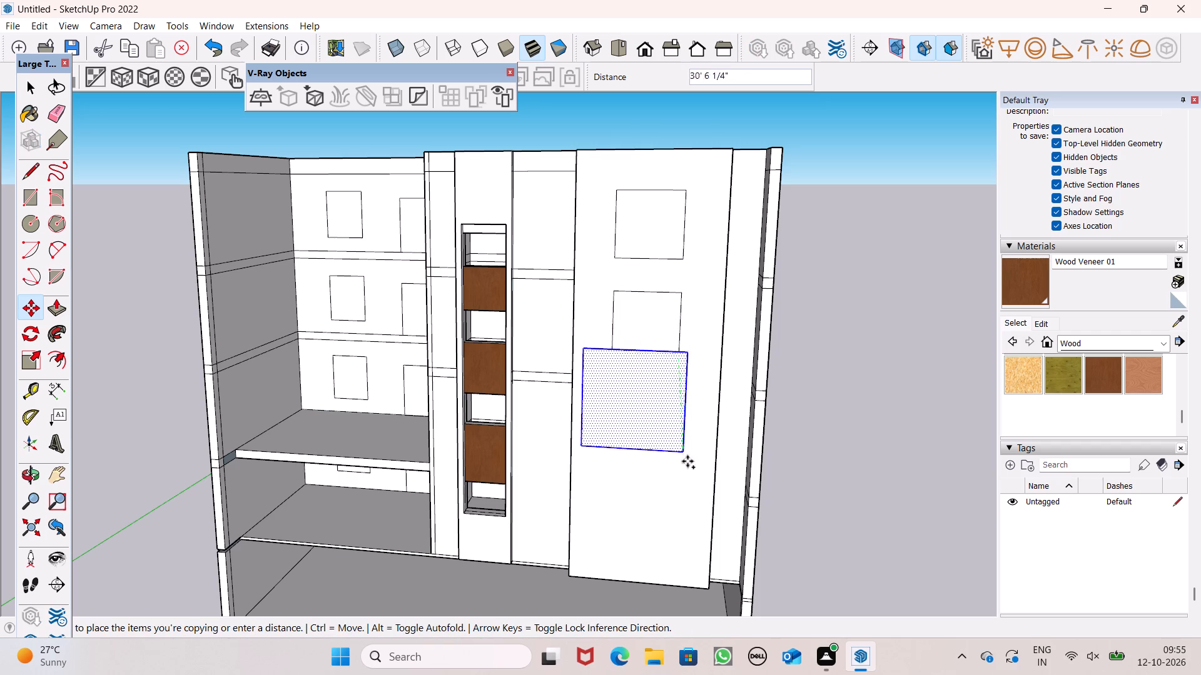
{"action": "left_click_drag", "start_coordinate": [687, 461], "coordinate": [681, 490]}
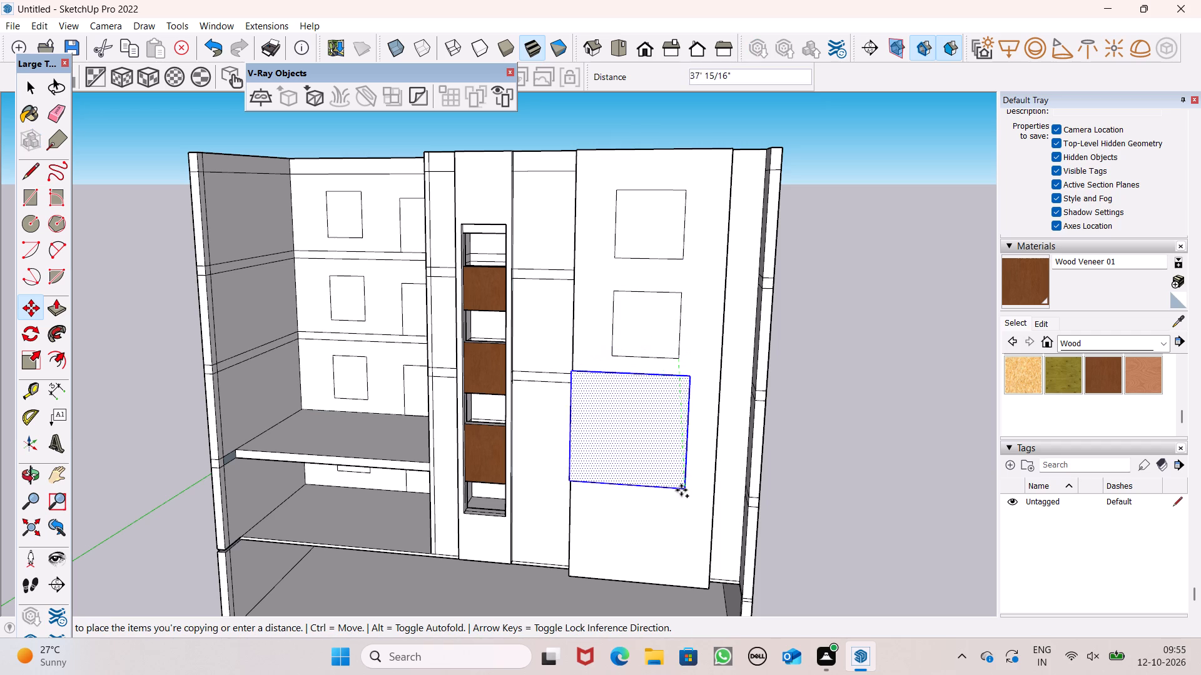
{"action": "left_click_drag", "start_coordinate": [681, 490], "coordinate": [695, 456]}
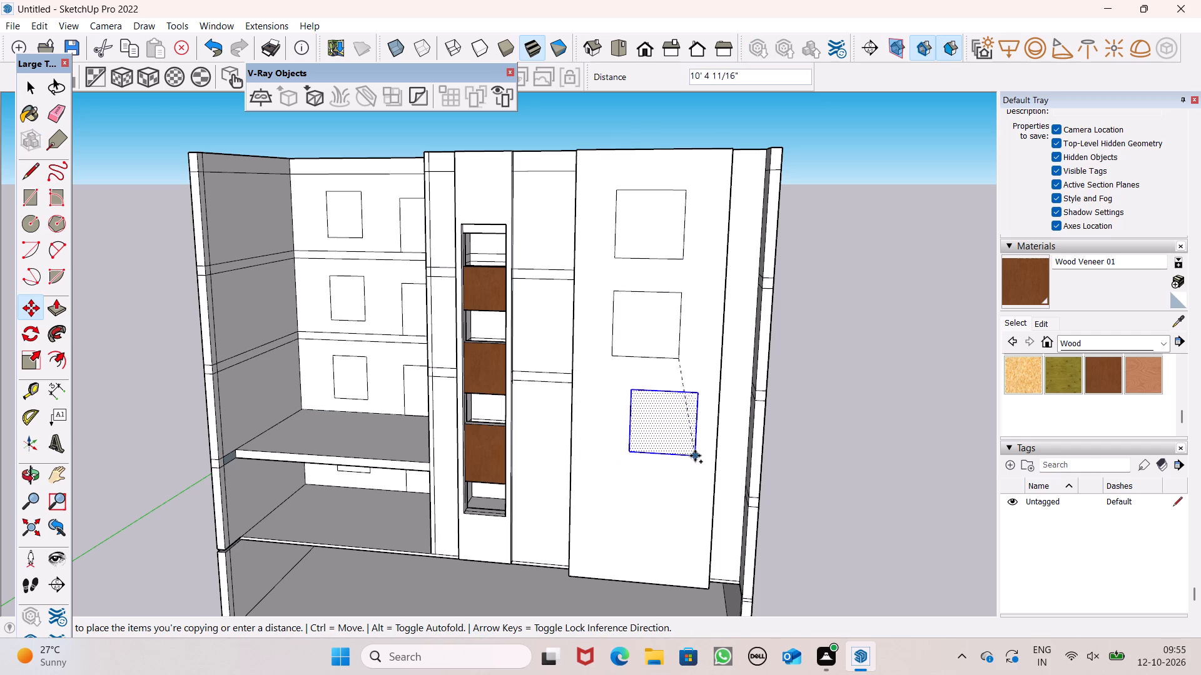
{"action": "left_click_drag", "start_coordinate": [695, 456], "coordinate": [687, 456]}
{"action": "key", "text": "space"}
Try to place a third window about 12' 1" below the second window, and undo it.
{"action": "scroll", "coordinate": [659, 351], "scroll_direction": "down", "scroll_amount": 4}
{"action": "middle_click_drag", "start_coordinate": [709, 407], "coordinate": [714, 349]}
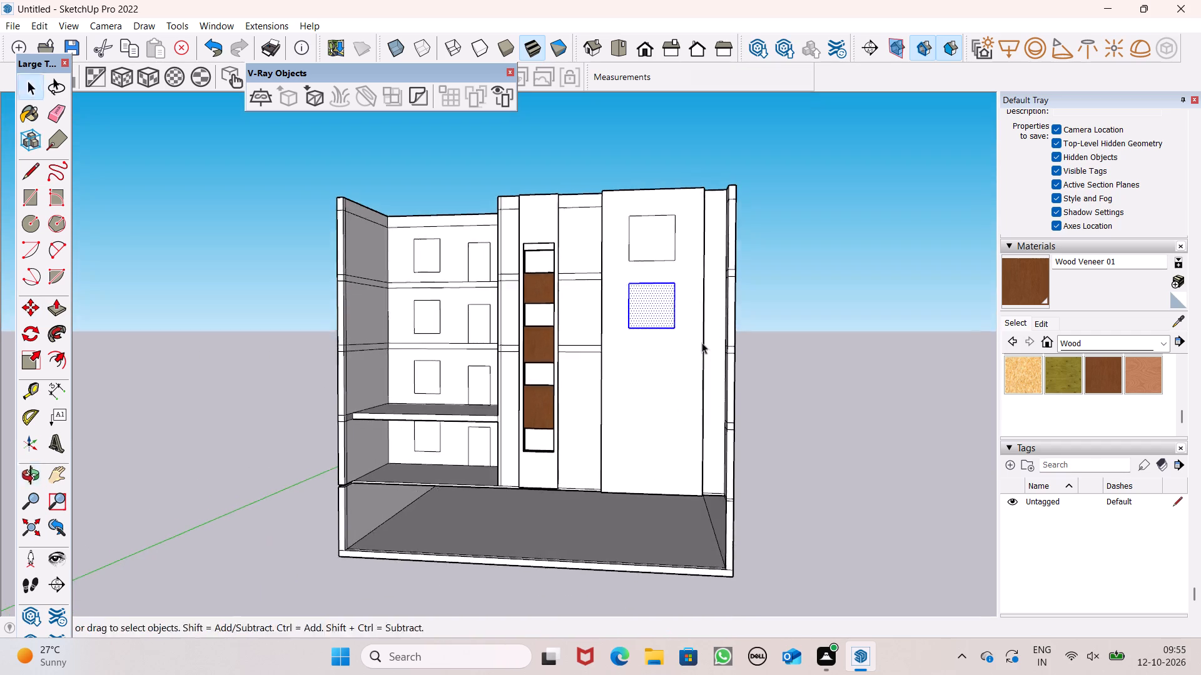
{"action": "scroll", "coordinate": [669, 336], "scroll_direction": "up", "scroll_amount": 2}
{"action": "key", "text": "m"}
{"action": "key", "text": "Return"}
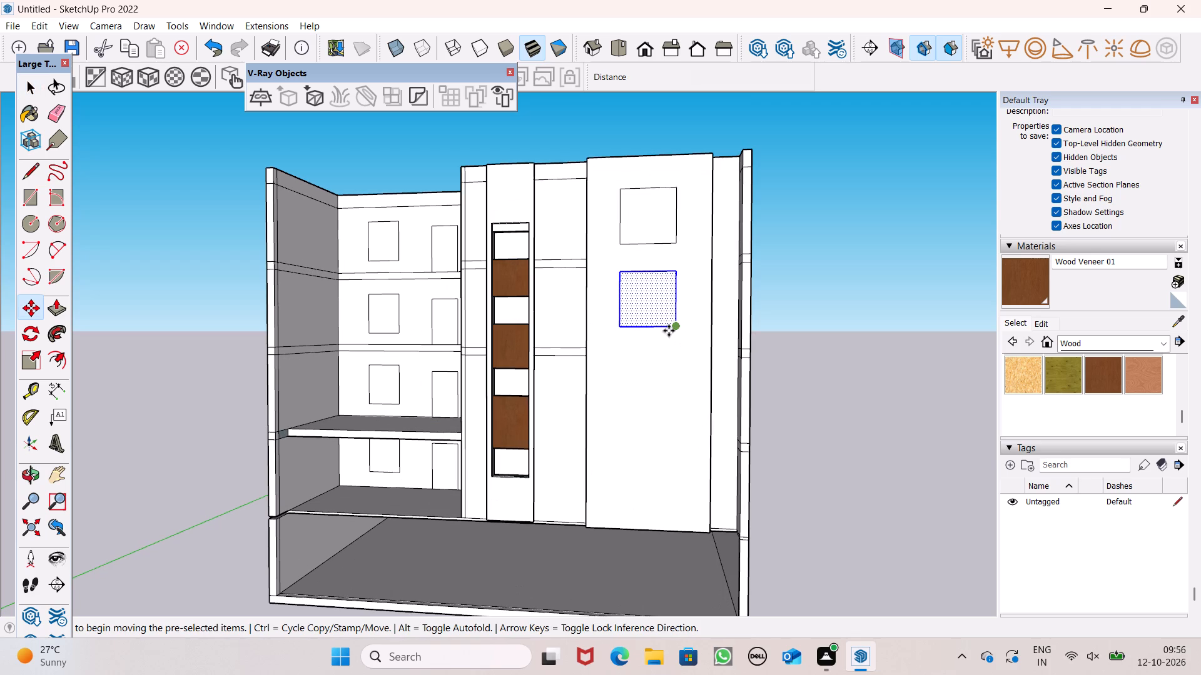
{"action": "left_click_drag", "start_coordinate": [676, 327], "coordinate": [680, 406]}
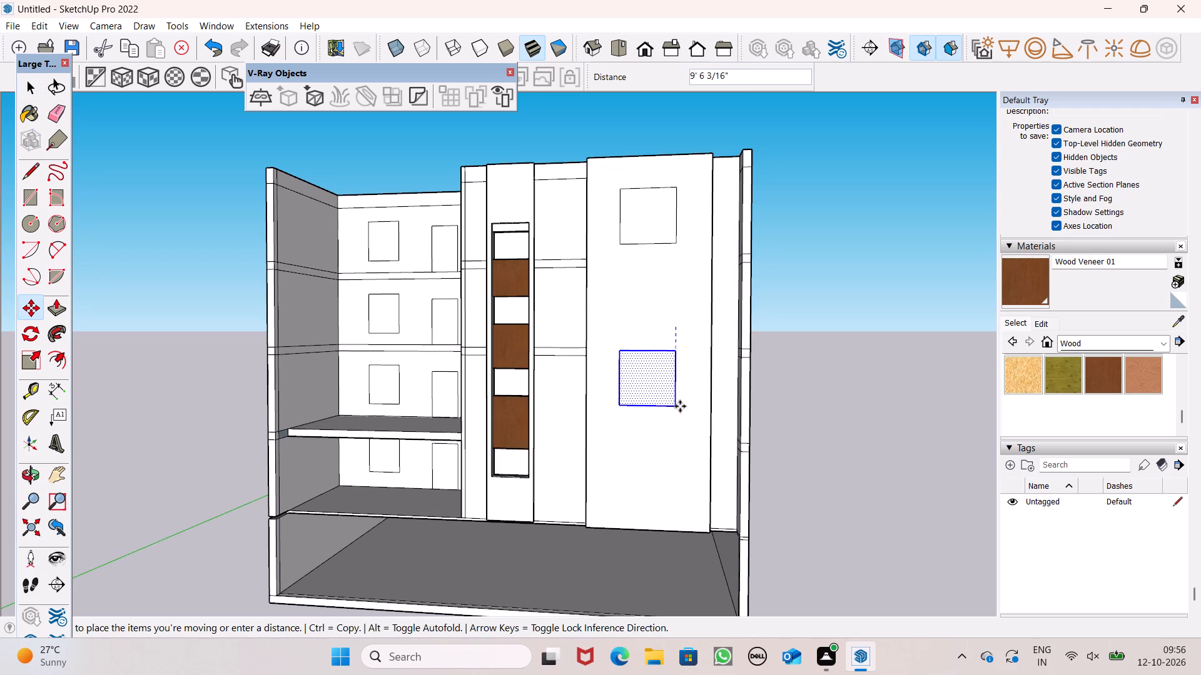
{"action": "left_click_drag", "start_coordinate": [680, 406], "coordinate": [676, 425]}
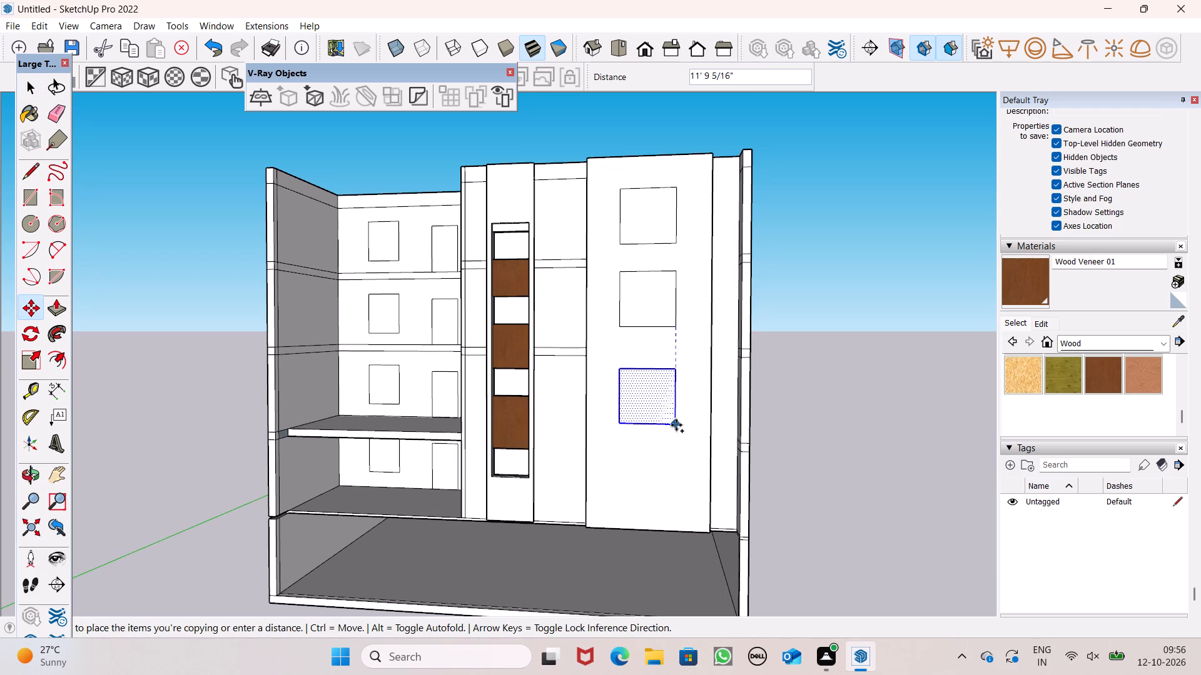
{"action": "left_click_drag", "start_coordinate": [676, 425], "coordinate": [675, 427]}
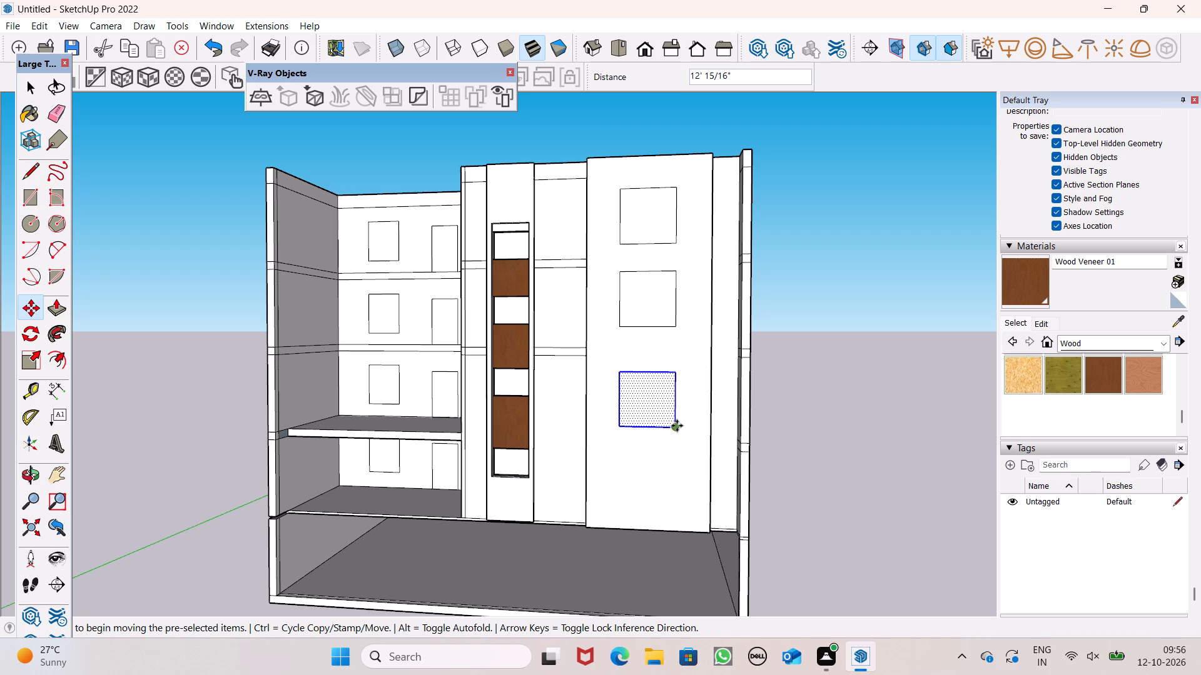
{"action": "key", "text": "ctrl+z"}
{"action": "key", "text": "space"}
Move the second window rectangle slightly down the projecting panel.
{"action": "double_click", "coordinate": [659, 309]}
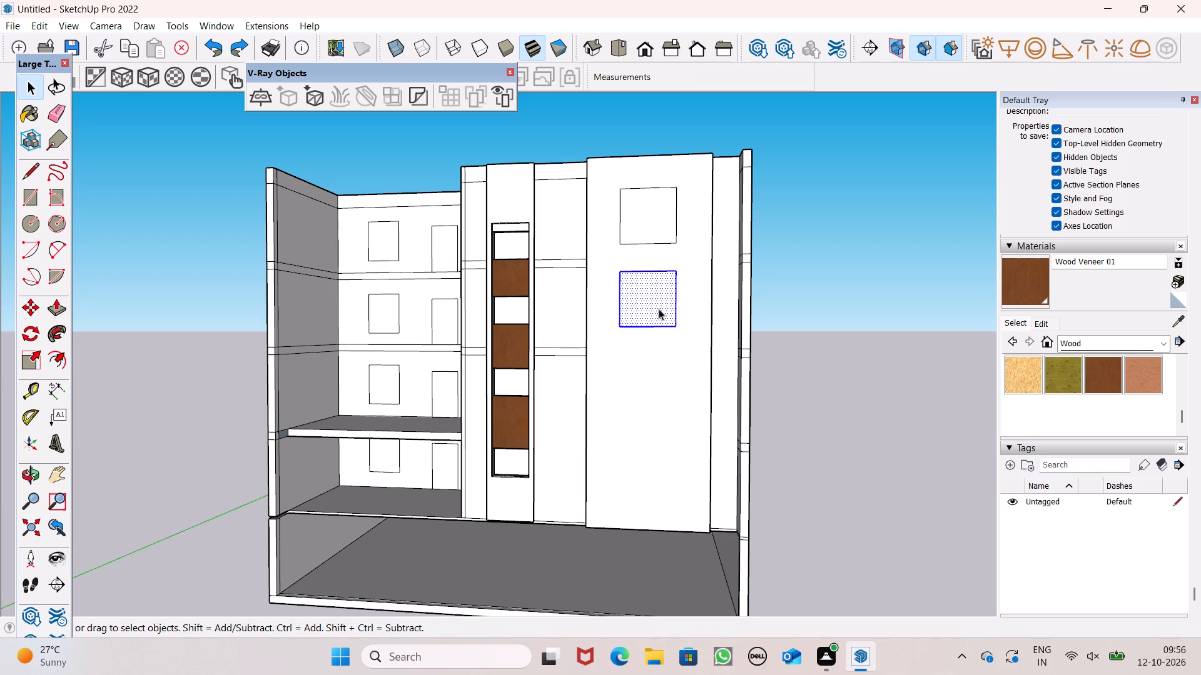
{"action": "key", "text": "m"}
{"action": "key", "text": "Return"}
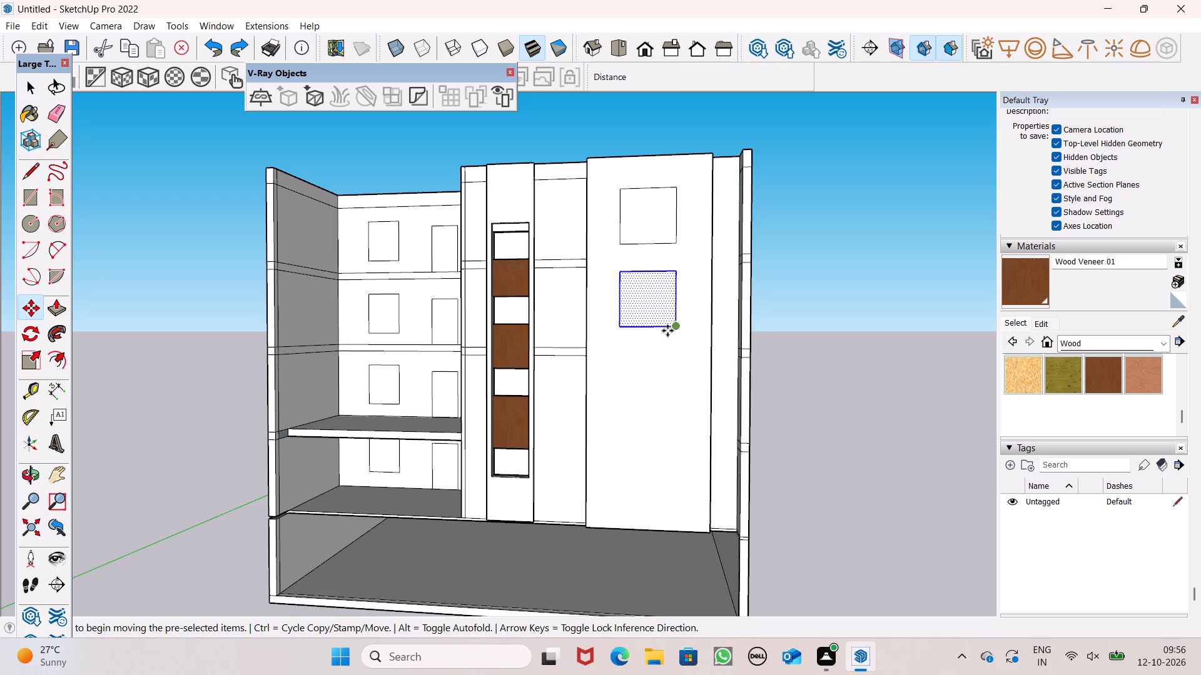
{"action": "left_click_drag", "start_coordinate": [679, 327], "coordinate": [681, 341]}
Copy the window down the panel twice to make third and fourth windows, the third about 11' 5 1/2" below the second.
{"action": "left_click_drag", "start_coordinate": [676, 339], "coordinate": [667, 404]}
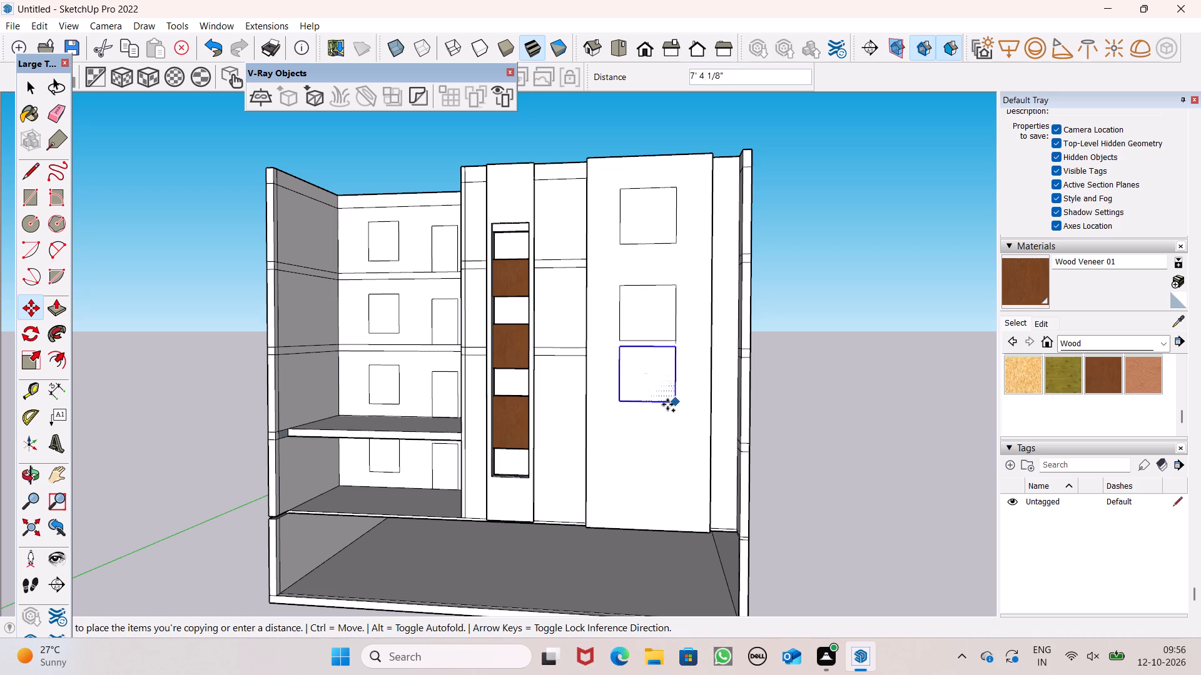
{"action": "left_click_drag", "start_coordinate": [667, 404], "coordinate": [673, 436]}
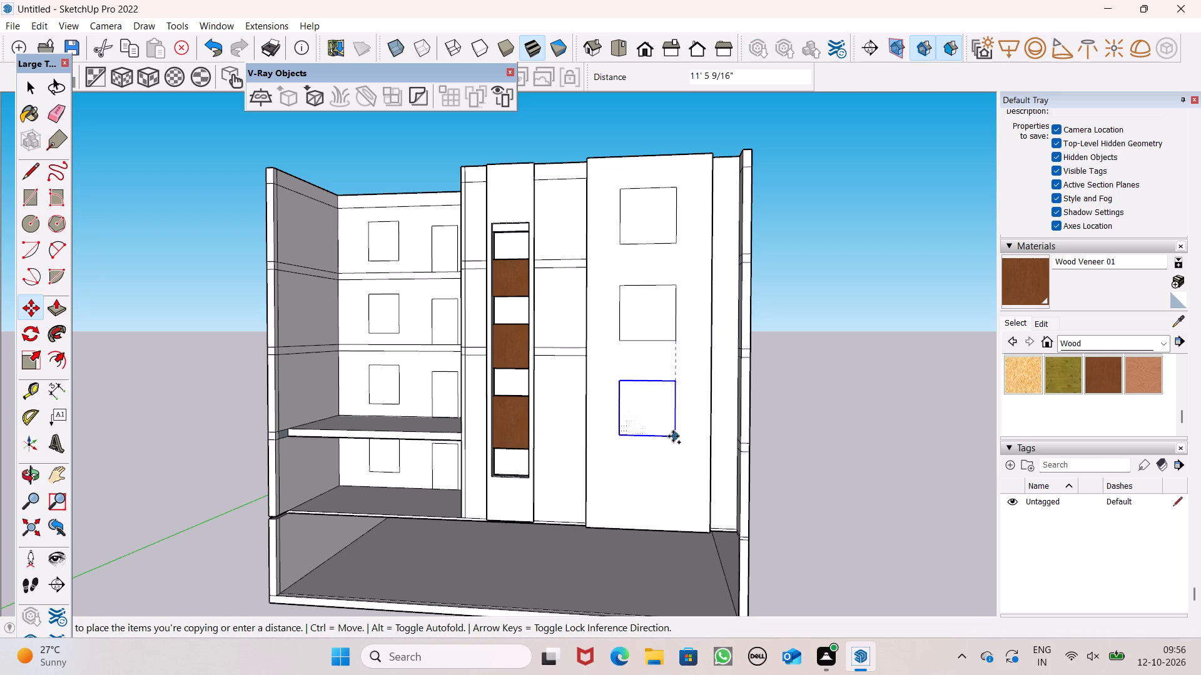
{"action": "left_click_drag", "start_coordinate": [673, 436], "coordinate": [674, 436]}
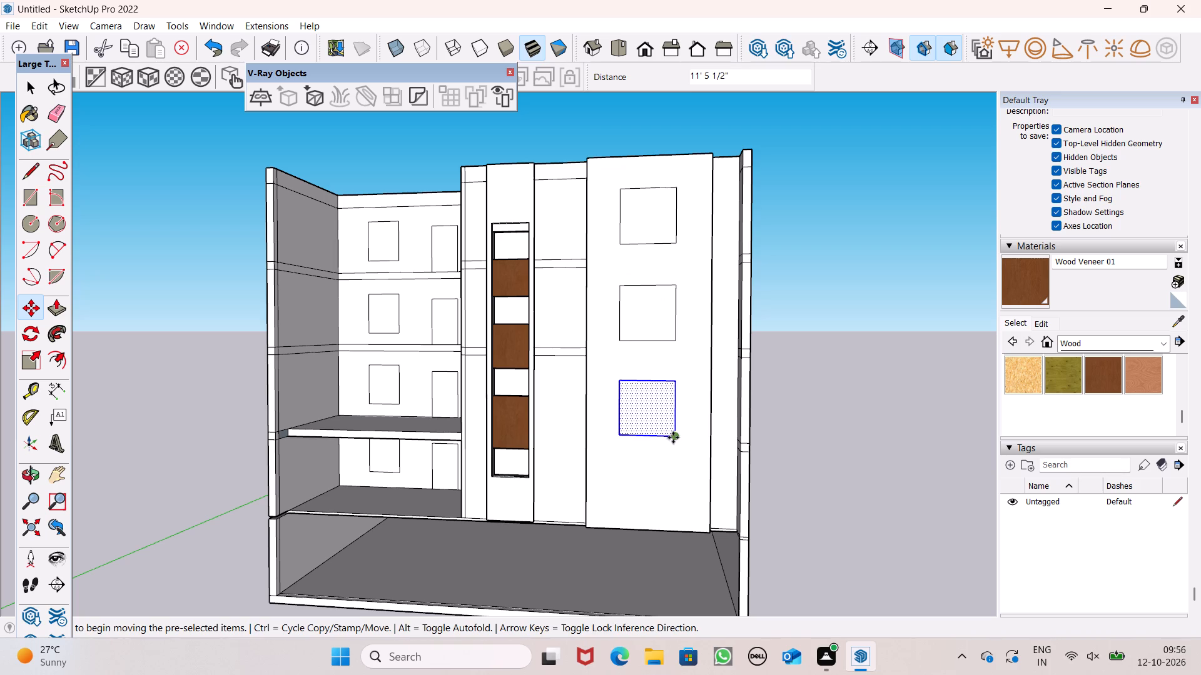
{"action": "left_click_drag", "start_coordinate": [673, 437], "coordinate": [672, 506]}
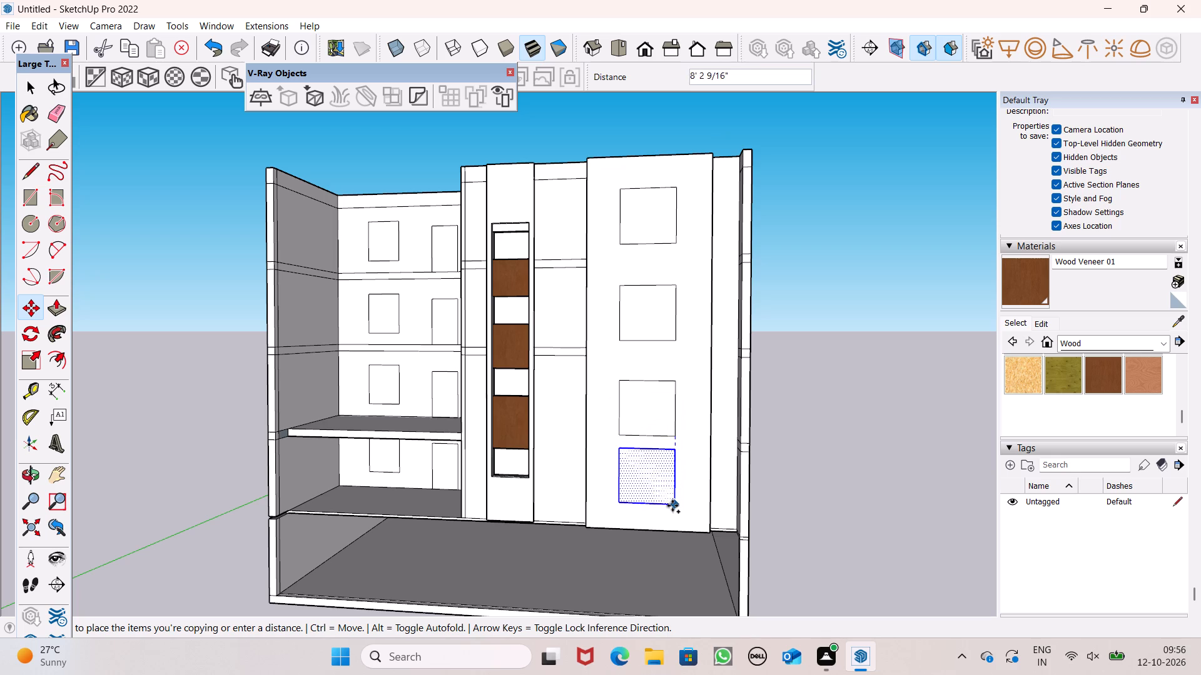
{"action": "left_click_drag", "start_coordinate": [672, 506], "coordinate": [672, 506]}
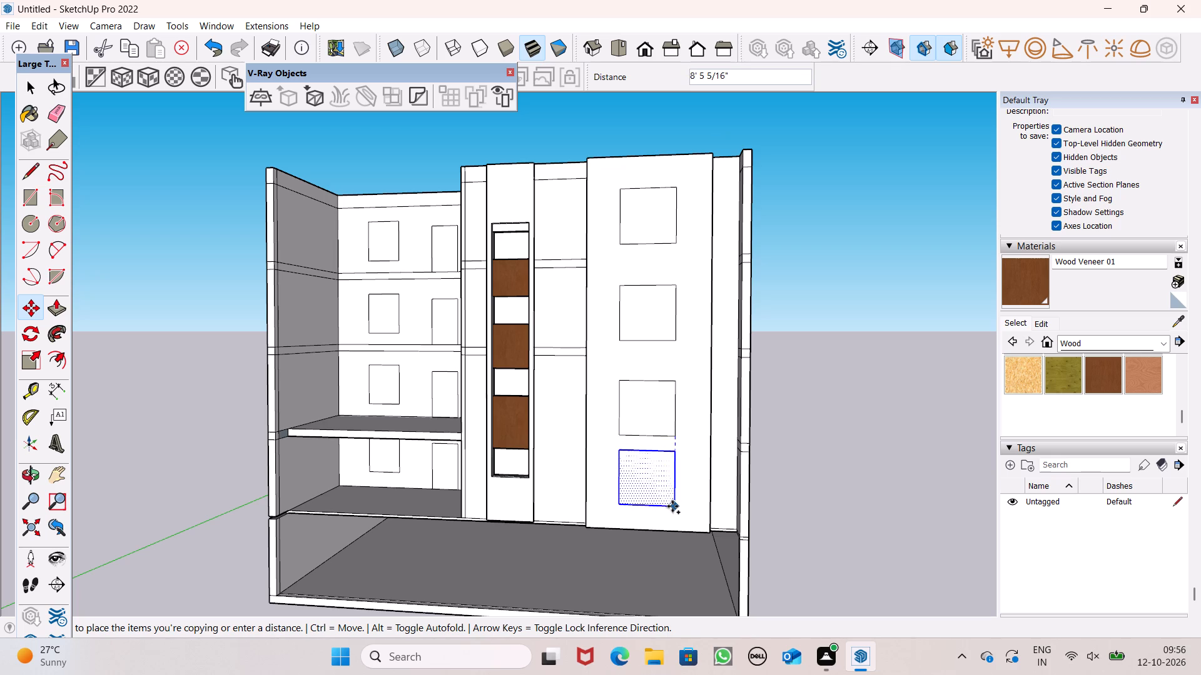
{"action": "left_click_drag", "start_coordinate": [672, 506], "coordinate": [676, 511]}
{"action": "key", "text": "space"}
{"action": "left_click", "coordinate": [847, 452]}
Move the third window rectangle straight up about 2' on the projecting panel.
{"action": "scroll", "coordinate": [681, 429], "scroll_direction": "up", "scroll_amount": 3}
{"action": "double_click", "coordinate": [657, 409]}
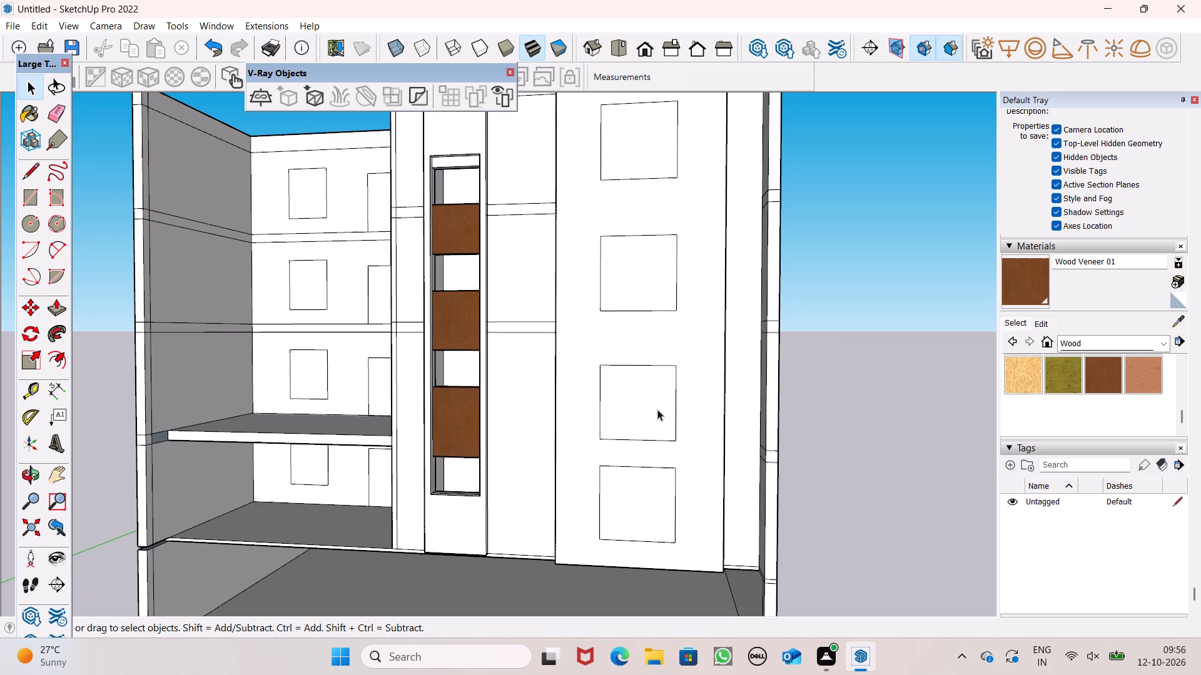
{"action": "key", "text": "m"}
{"action": "key", "text": "Return"}
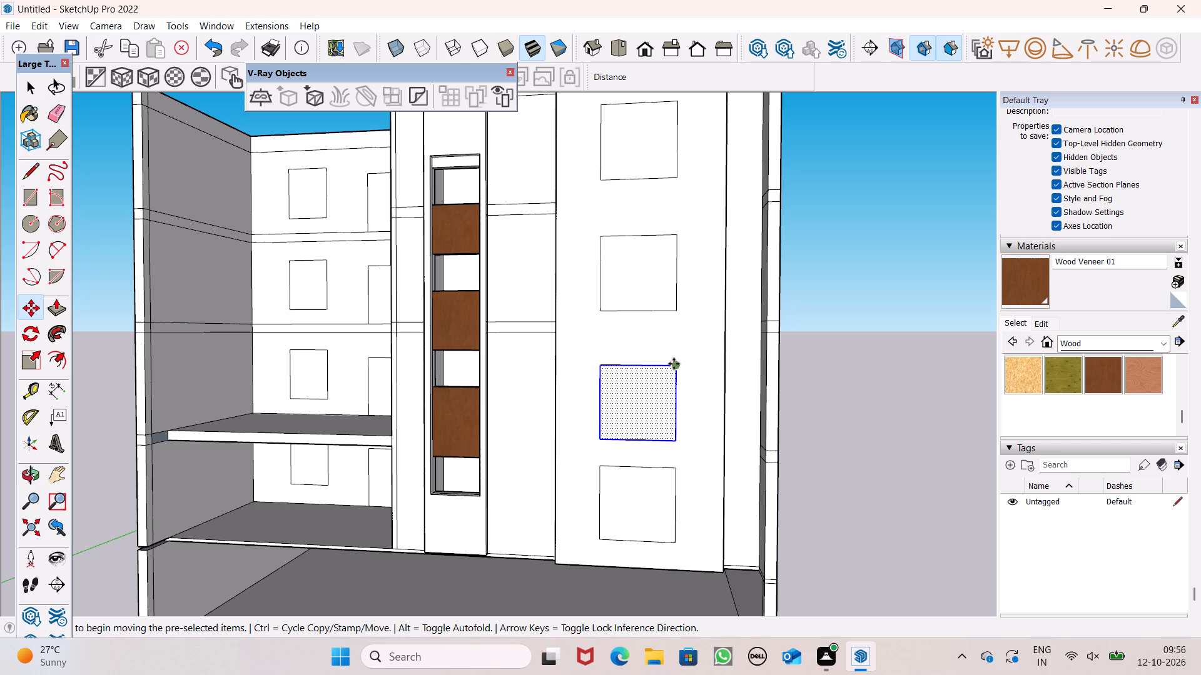
{"action": "left_click_drag", "start_coordinate": [678, 364], "coordinate": [686, 345]}
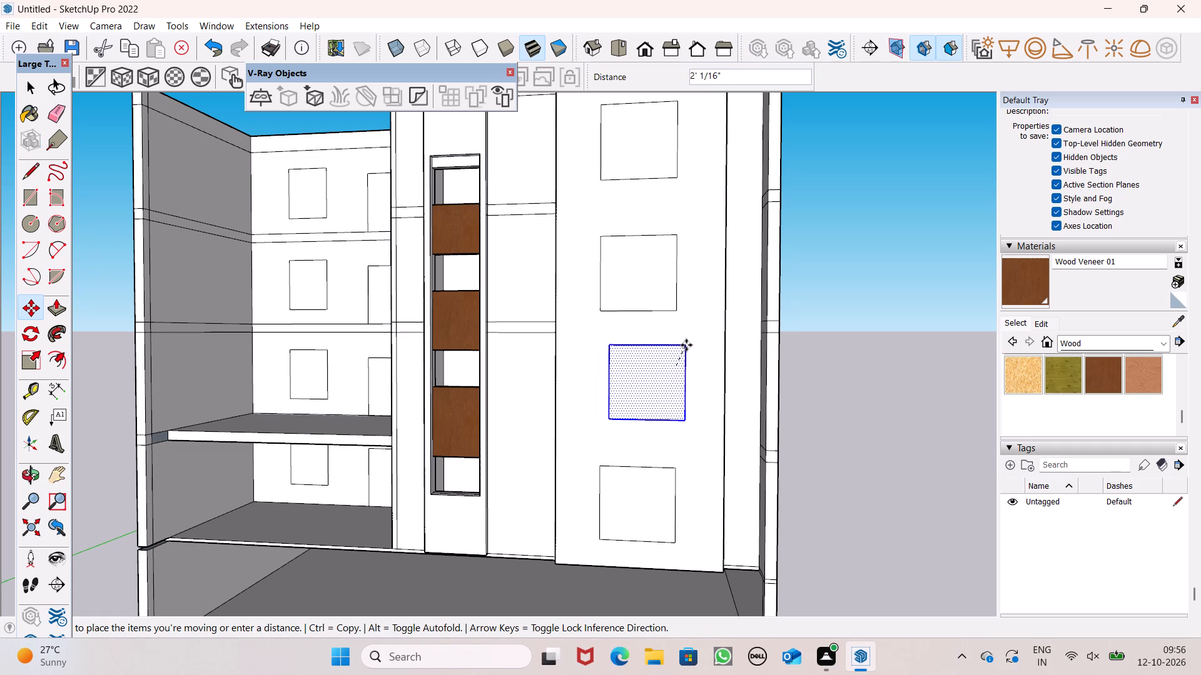
{"action": "left_click_drag", "start_coordinate": [686, 345], "coordinate": [682, 345]}
{"action": "key", "text": "space"}
{"action": "left_click", "coordinate": [853, 316]}
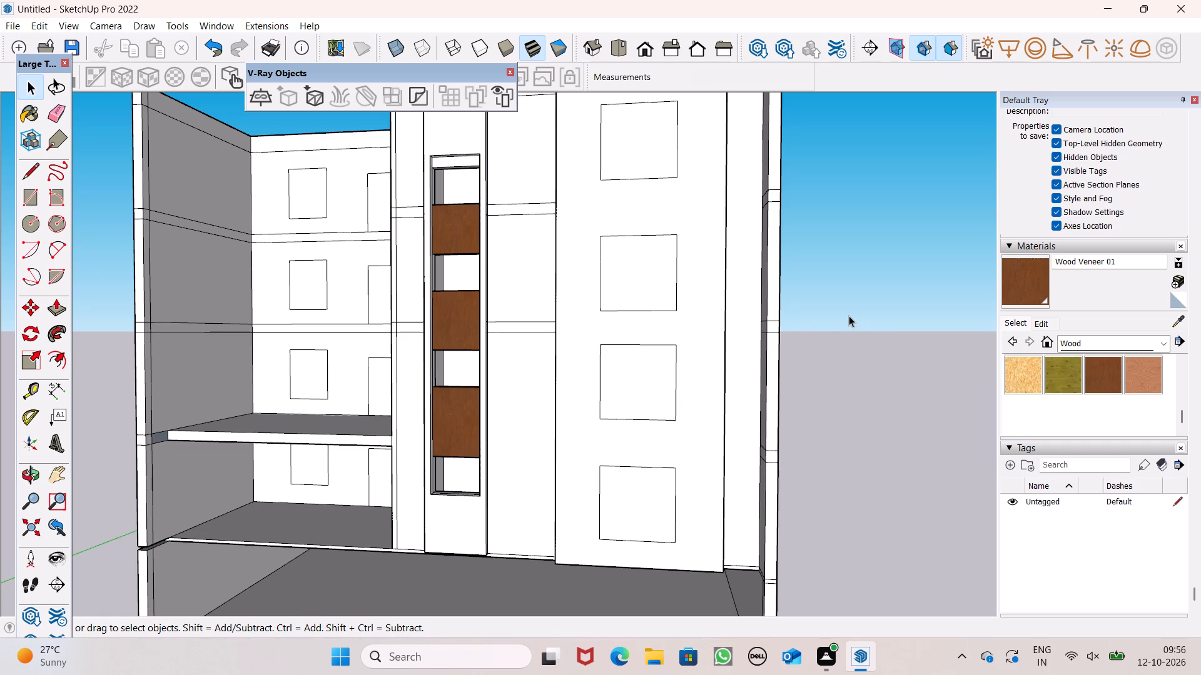
Move the second window rectangle slightly up to even out the window spacing, and check the panel from above.
{"action": "double_click", "coordinate": [646, 276]}
{"action": "scroll", "coordinate": [641, 274], "scroll_direction": "down", "scroll_amount": 2}
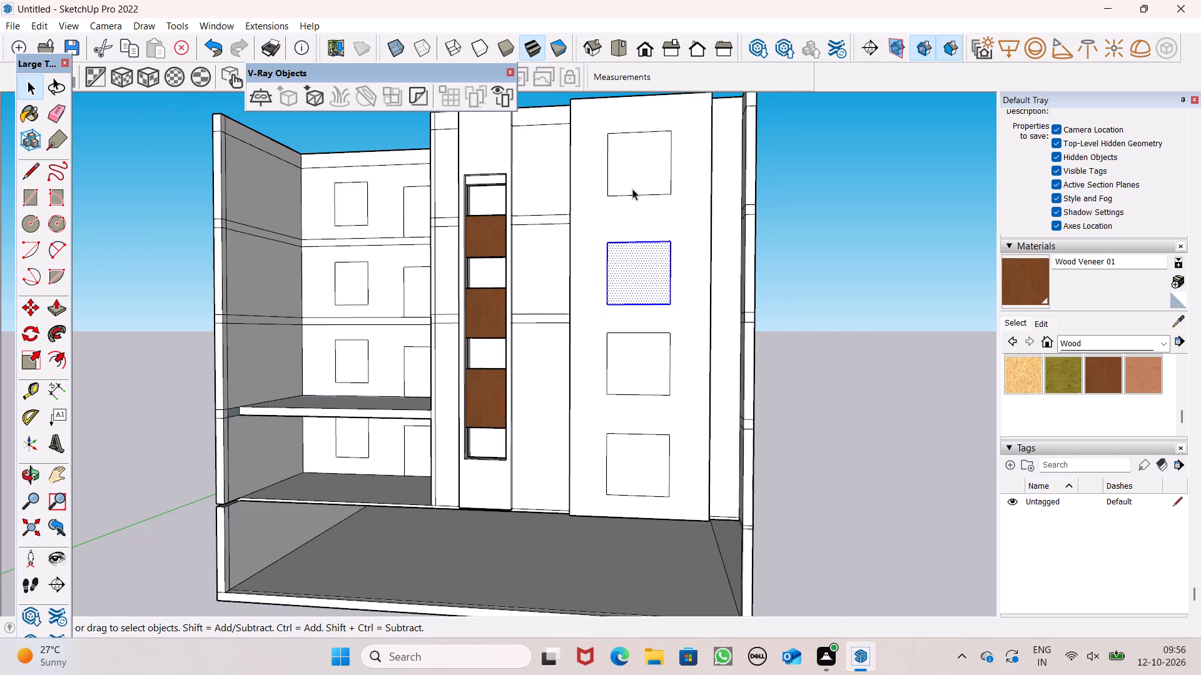
{"action": "scroll", "coordinate": [632, 188], "scroll_direction": "up", "scroll_amount": 5}
{"action": "key", "text": "m"}
{"action": "key", "text": "Return"}
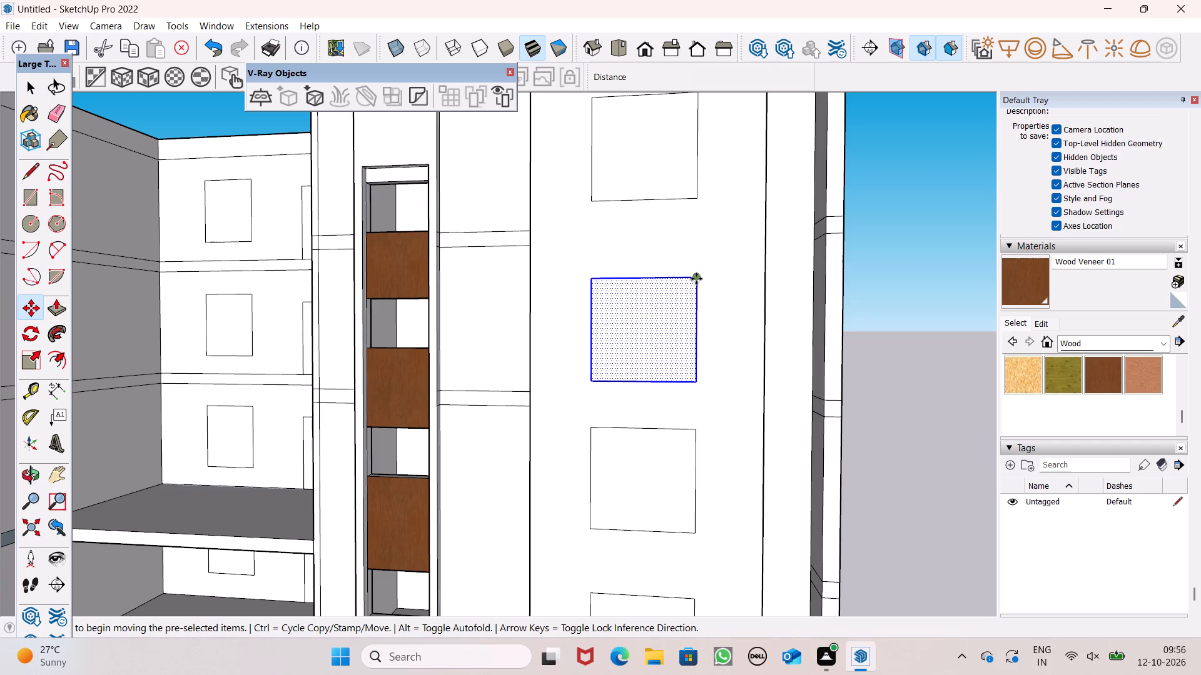
{"action": "left_click_drag", "start_coordinate": [696, 277], "coordinate": [692, 267]}
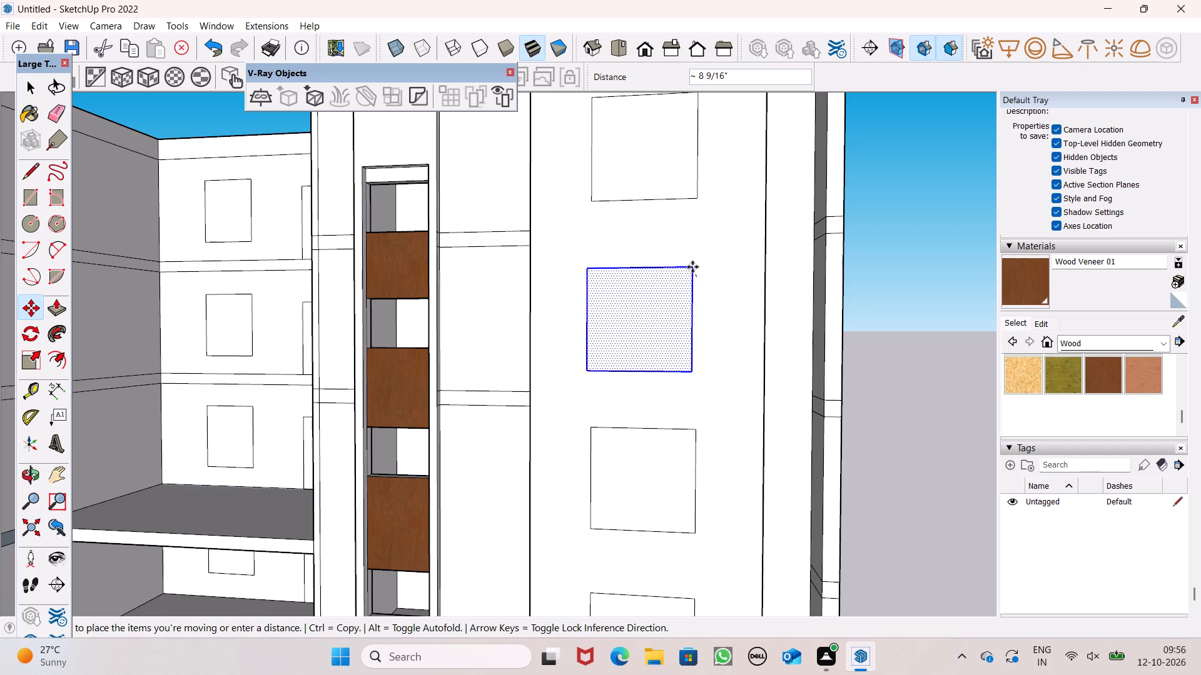
{"action": "left_click_drag", "start_coordinate": [692, 267], "coordinate": [696, 260]}
{"action": "key", "text": "space"}
{"action": "scroll", "coordinate": [697, 290], "scroll_direction": "down", "scroll_amount": 7}
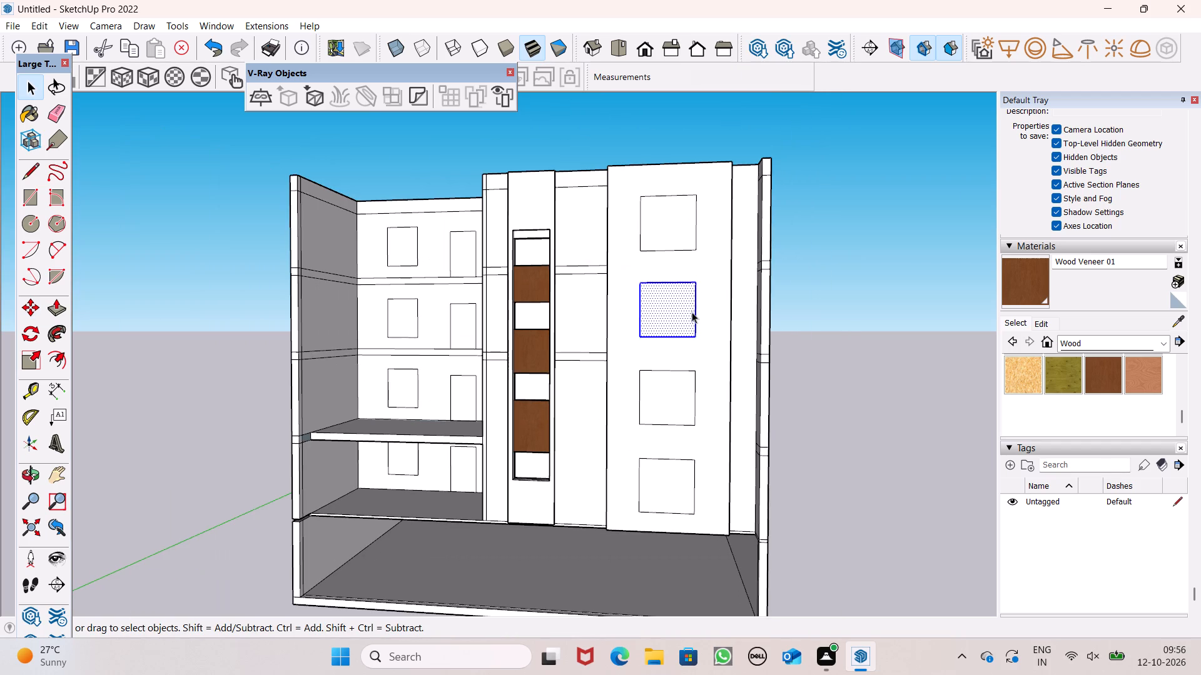
{"action": "middle_click_drag", "start_coordinate": [705, 291], "coordinate": [721, 384]}
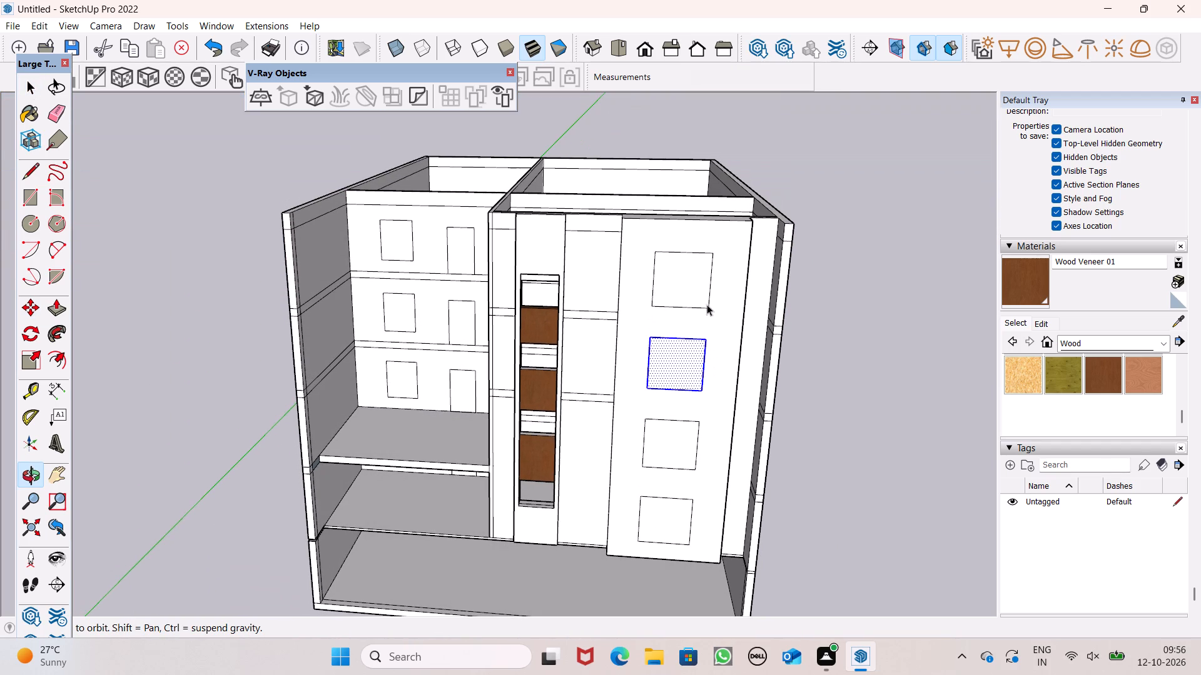
{"action": "left_click", "coordinate": [867, 314]}
Push/Pull the top window rectangle of the projecting panel inward about 3' 4 3/16" to cut an opening.
{"action": "scroll", "coordinate": [760, 275], "scroll_direction": "down", "scroll_amount": 5}
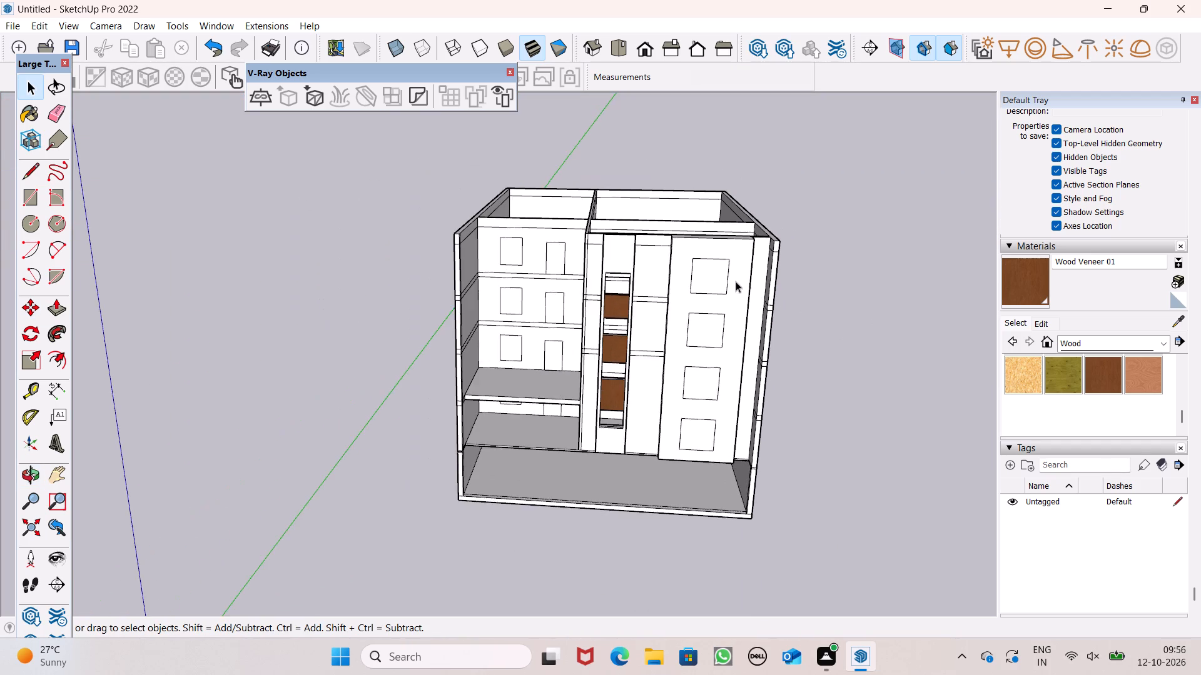
{"action": "middle_click_drag", "start_coordinate": [739, 287], "coordinate": [751, 377]}
{"action": "scroll", "coordinate": [736, 299], "scroll_direction": "up", "scroll_amount": 5}
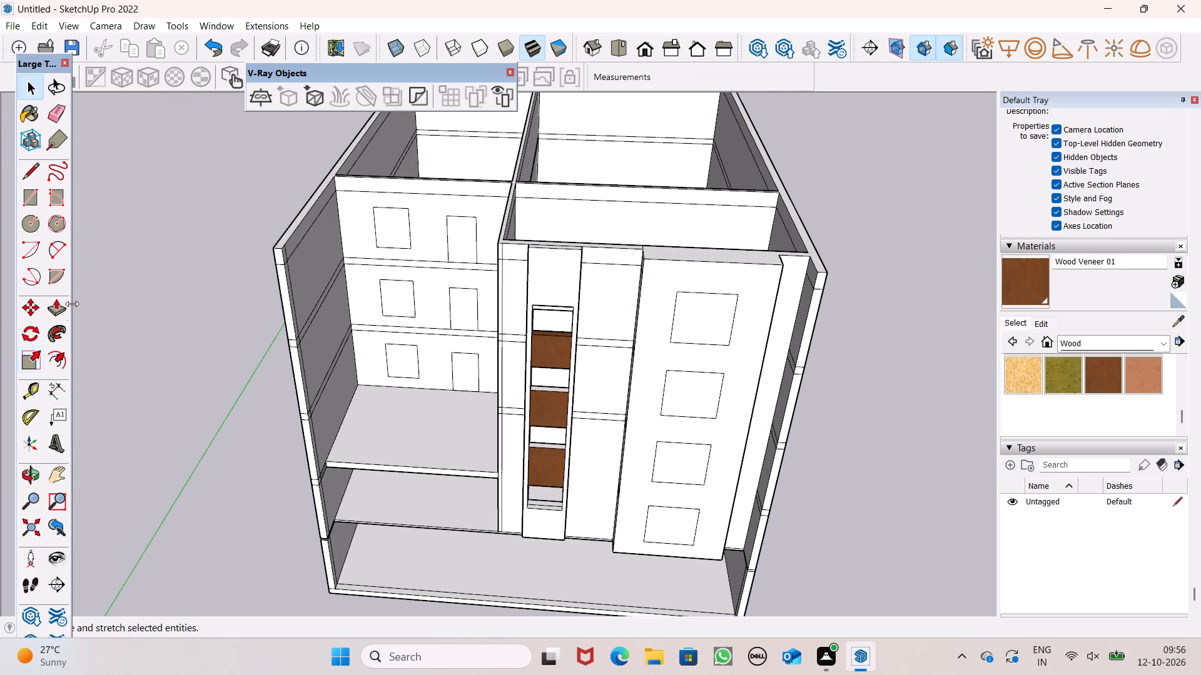
{"action": "left_click", "coordinate": [58, 299]}
{"action": "scroll", "coordinate": [617, 289], "scroll_direction": "up", "scroll_amount": 4}
{"action": "left_click_drag", "start_coordinate": [715, 350], "coordinate": [714, 349]}
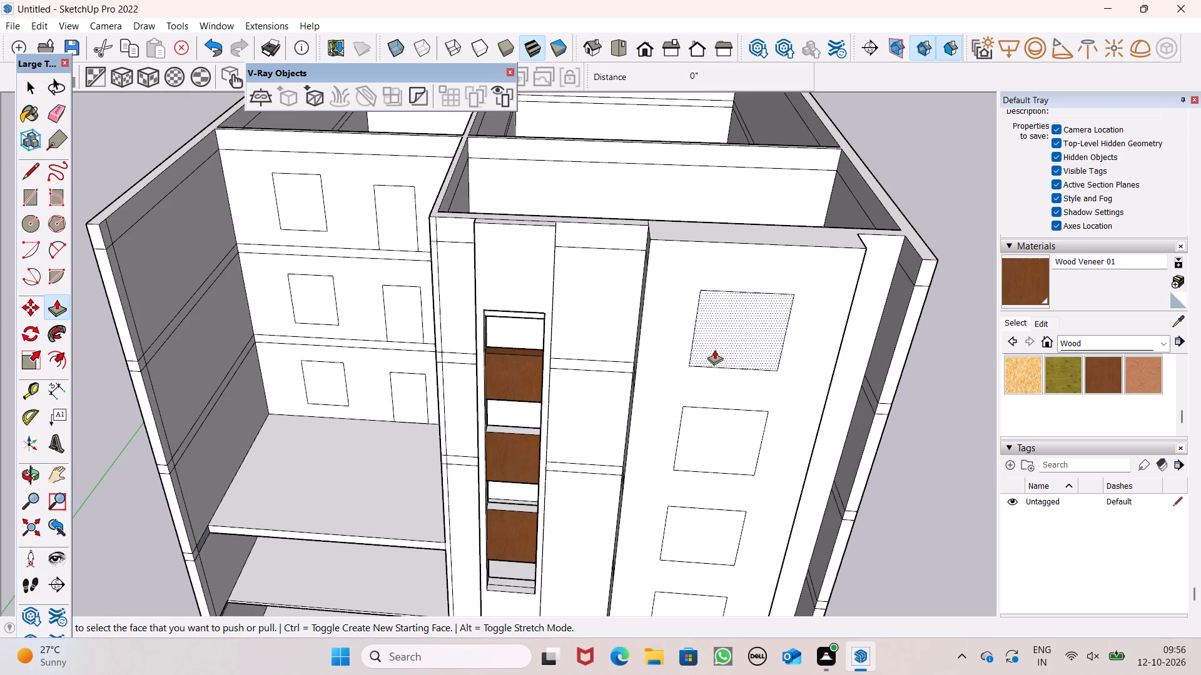
{"action": "left_click_drag", "start_coordinate": [714, 349], "coordinate": [752, 309]}
Push/Pull the second and third window rectangles inward about 3' 4 3/16" to cut matching openings in the panel.
{"action": "scroll", "coordinate": [679, 337], "scroll_direction": "down", "scroll_amount": 6}
{"action": "middle_click_drag", "start_coordinate": [719, 444], "coordinate": [720, 341]}
{"action": "scroll", "coordinate": [721, 344], "scroll_direction": "up", "scroll_amount": 5}
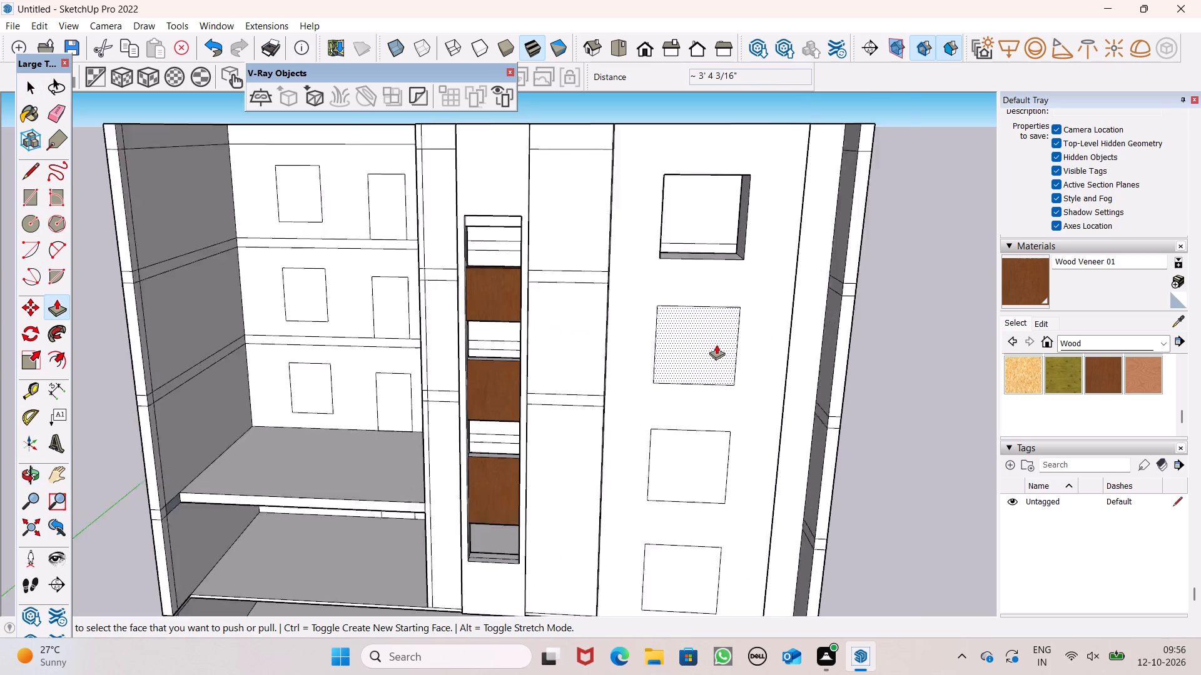
{"action": "scroll", "coordinate": [716, 344], "scroll_direction": "up", "scroll_amount": 2}
{"action": "left_click_drag", "start_coordinate": [677, 365], "coordinate": [732, 322]}
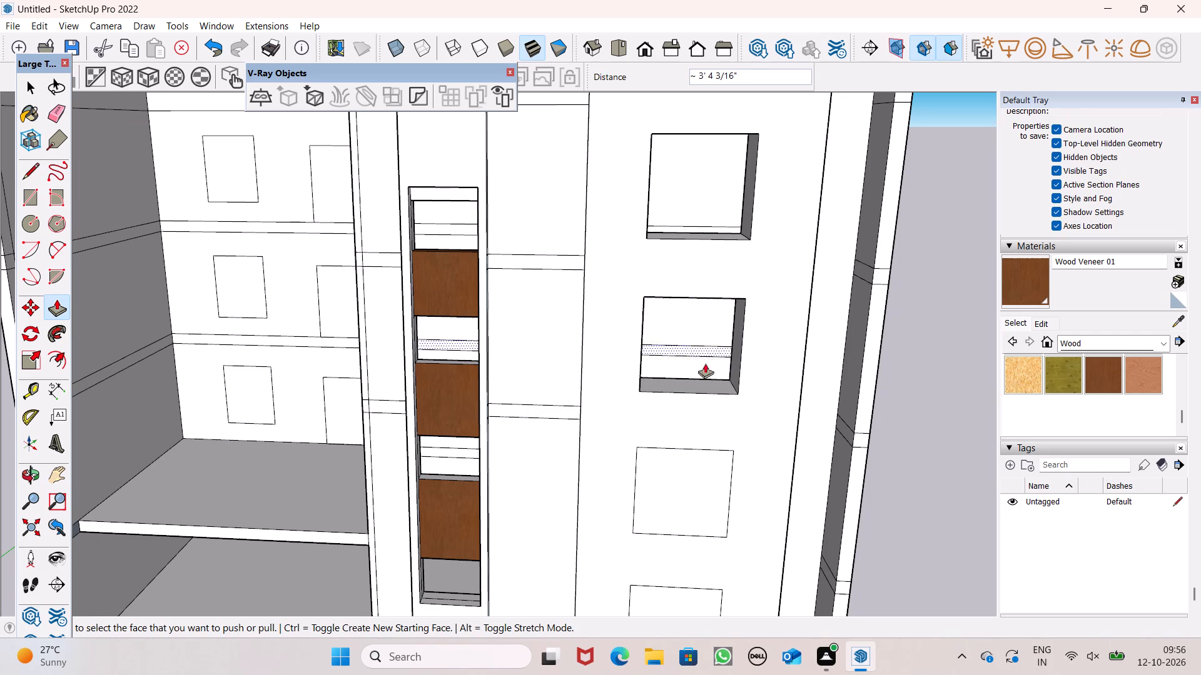
{"action": "scroll", "coordinate": [680, 397], "scroll_direction": "down", "scroll_amount": 6}
{"action": "scroll", "coordinate": [697, 487], "scroll_direction": "up", "scroll_amount": 7}
{"action": "left_click_drag", "start_coordinate": [657, 467], "coordinate": [685, 441]}
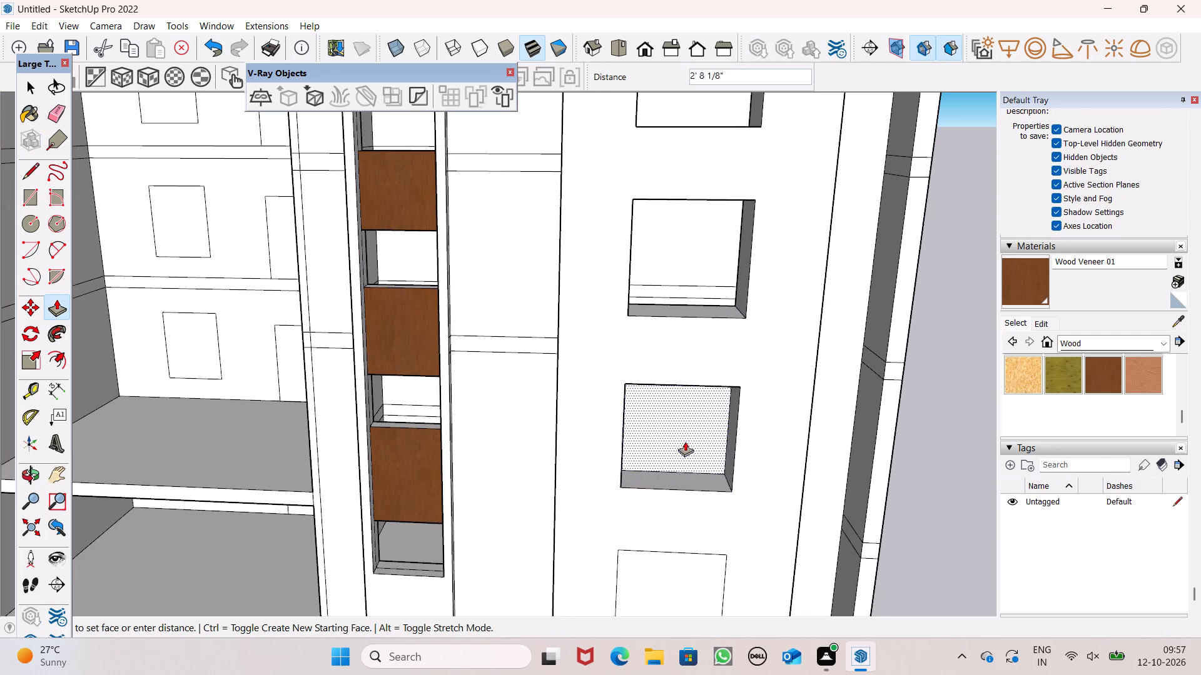
{"action": "left_click_drag", "start_coordinate": [685, 441], "coordinate": [700, 396]}
{"action": "scroll", "coordinate": [696, 337], "scroll_direction": "down", "scroll_amount": 7}
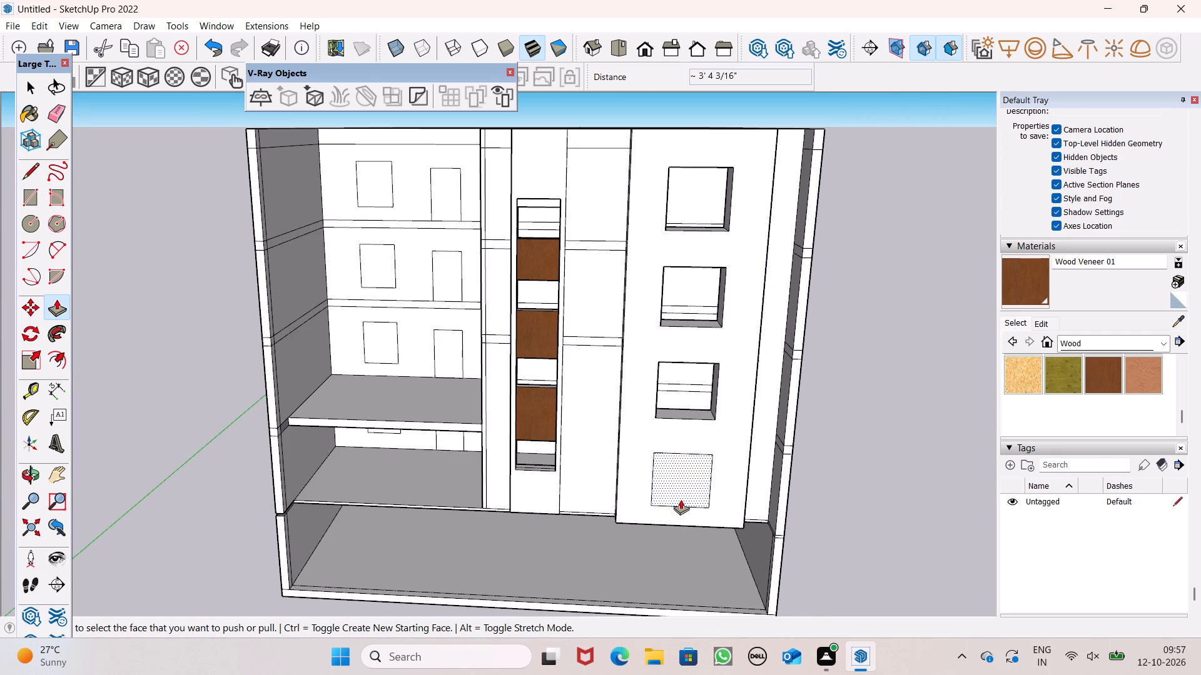
Push/Pull the lowest window rectangle of the projecting panel inward about 3' 4 3/16" to cut the fourth opening.
{"action": "left_click_drag", "start_coordinate": [681, 490], "coordinate": [705, 466]}
{"action": "scroll", "coordinate": [652, 411], "scroll_direction": "down", "scroll_amount": 2}
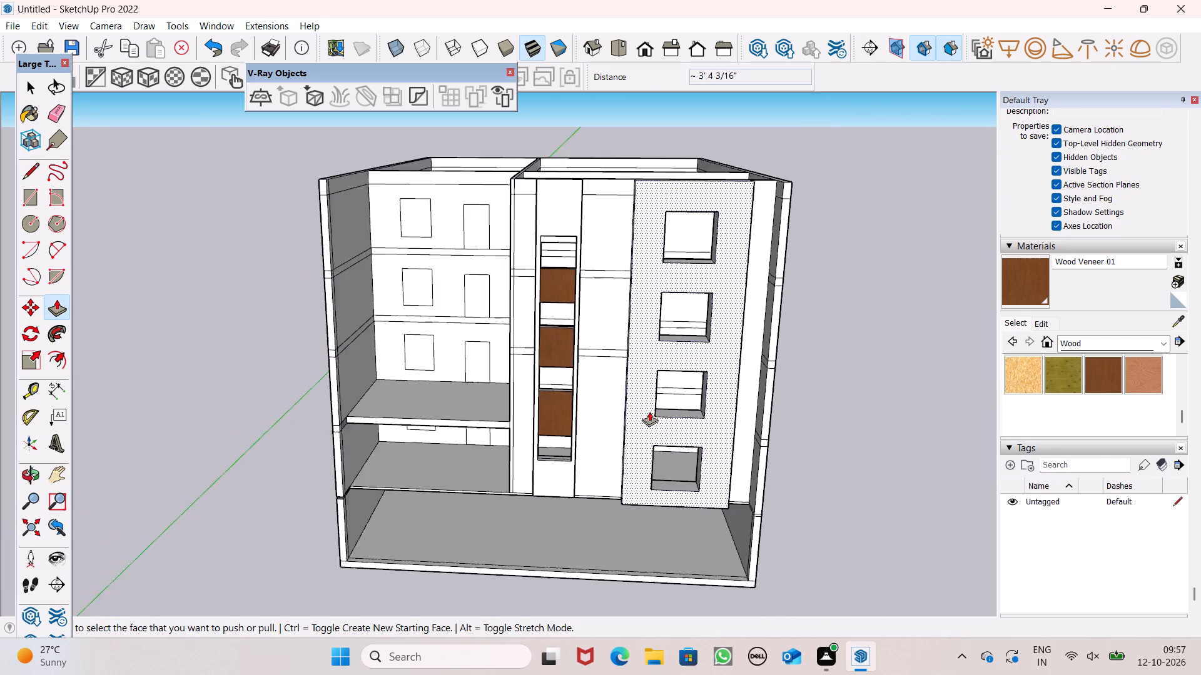
{"action": "scroll", "coordinate": [649, 411], "scroll_direction": "down", "scroll_amount": 2}
{"action": "key", "text": "space"}
Erase the horizontal floor lines on the narrow wall strip beside the veneered frame, on the side away from the projecting panel.
{"action": "scroll", "coordinate": [695, 445], "scroll_direction": "down", "scroll_amount": 1}
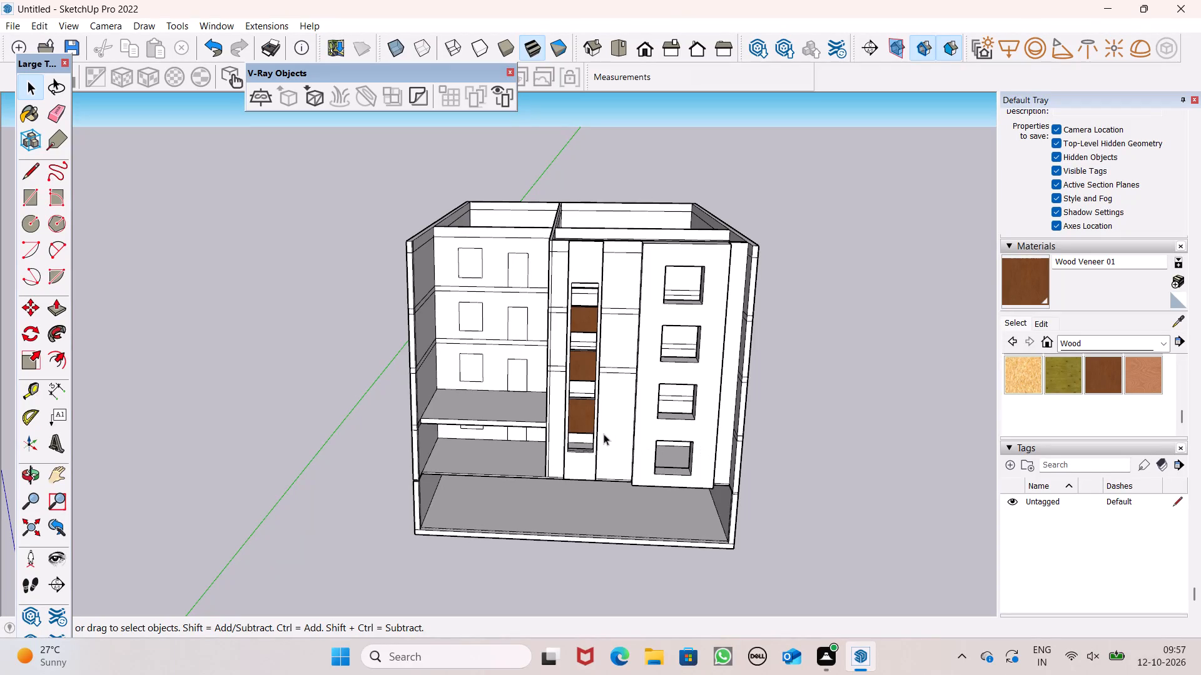
{"action": "scroll", "coordinate": [663, 416], "scroll_direction": "down", "scroll_amount": 2}
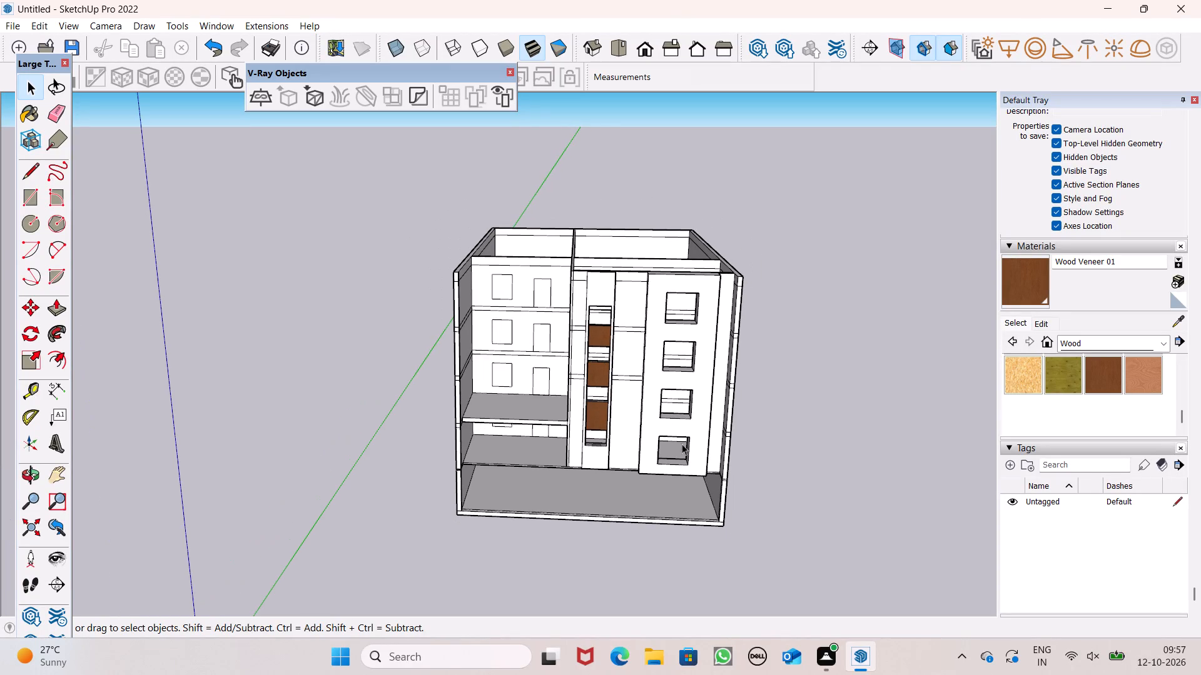
{"action": "middle_click_drag", "start_coordinate": [684, 441], "coordinate": [681, 442]}
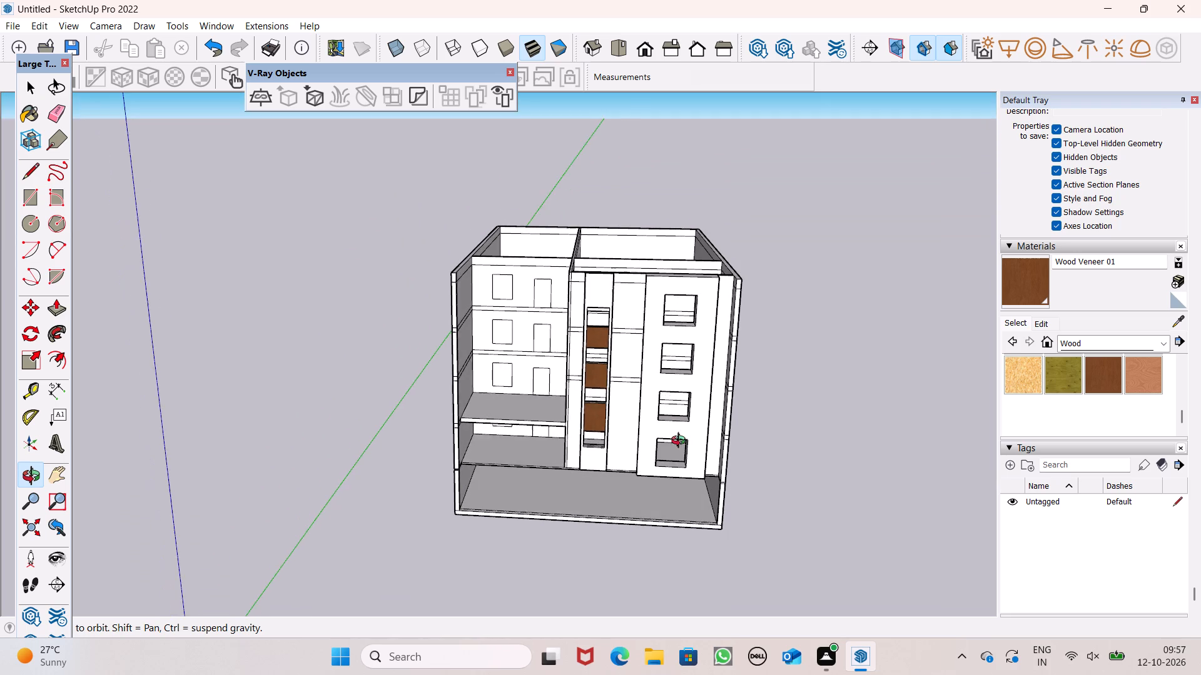
{"action": "middle_click_drag", "start_coordinate": [681, 442], "coordinate": [677, 455]}
{"action": "scroll", "coordinate": [706, 353], "scroll_direction": "up", "scroll_amount": 1}
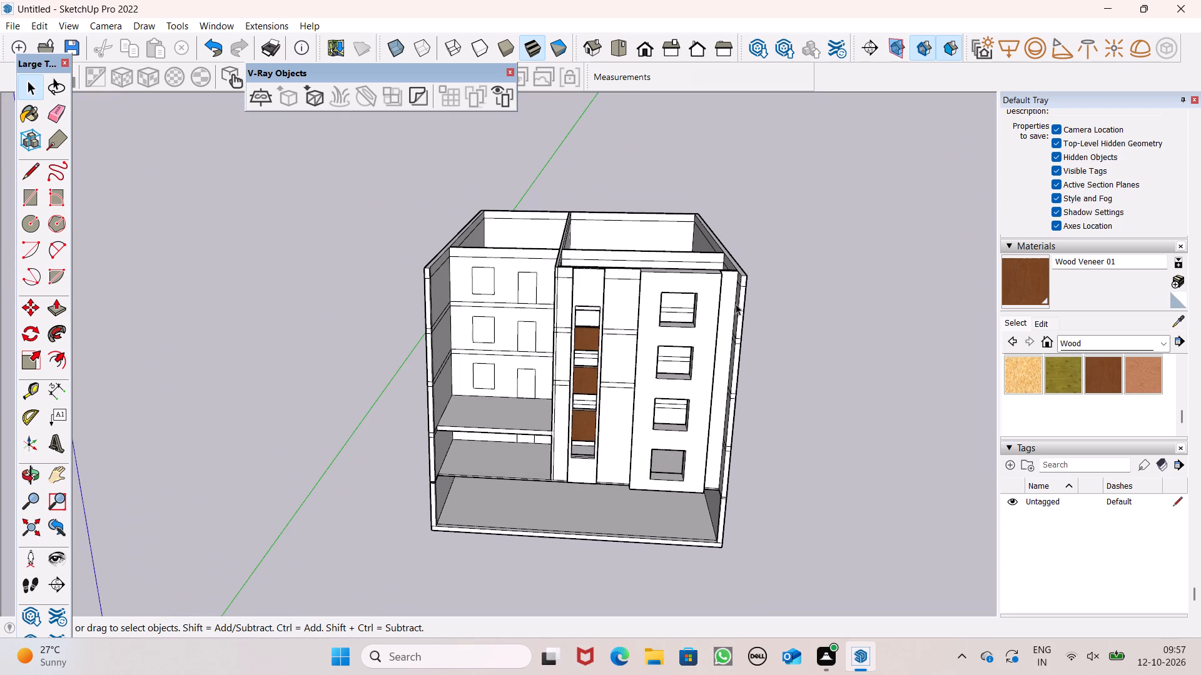
{"action": "scroll", "coordinate": [731, 306], "scroll_direction": "up", "scroll_amount": 8}
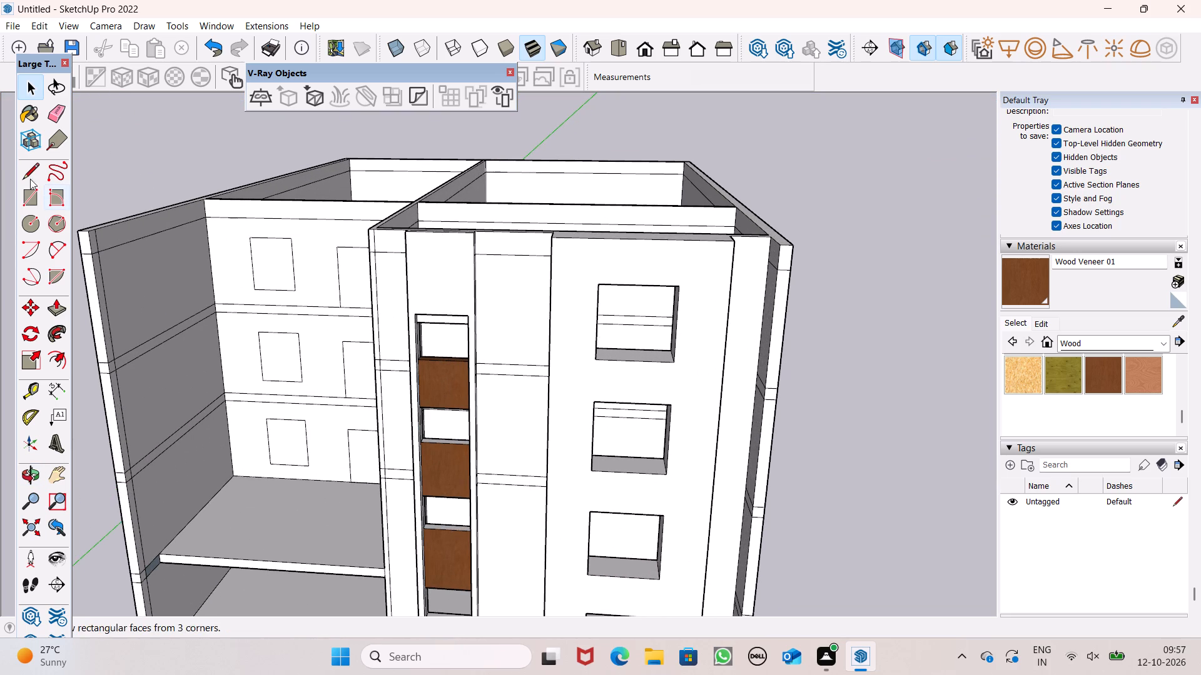
{"action": "left_click", "coordinate": [59, 115]}
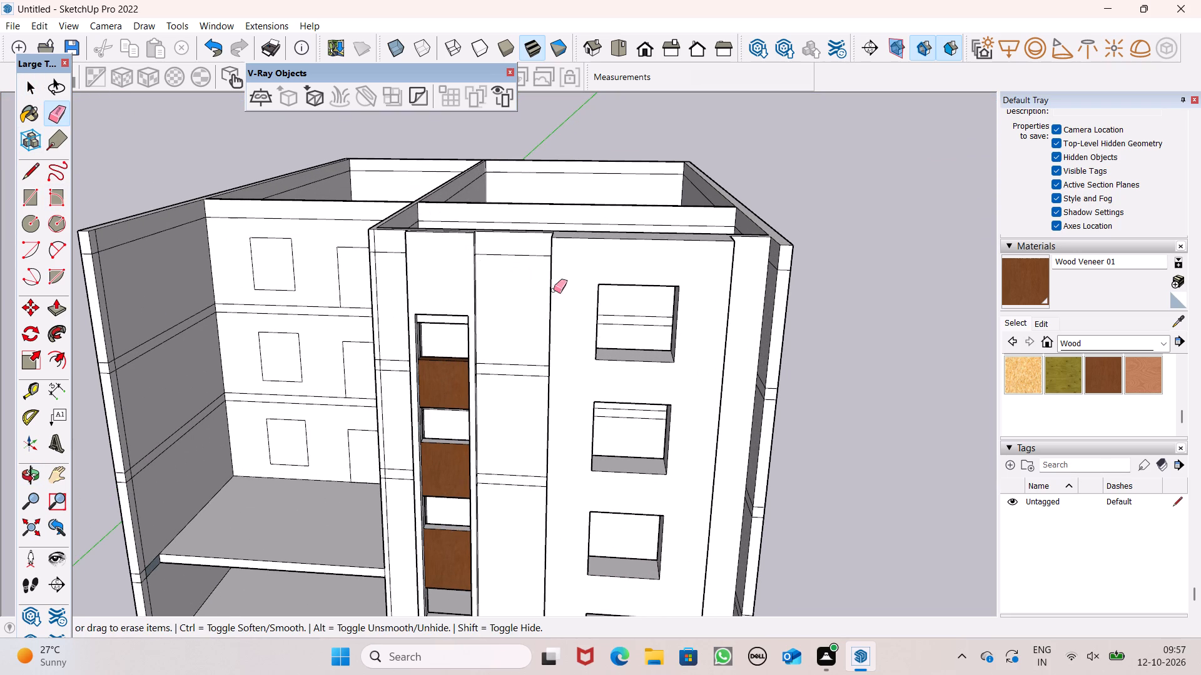
{"action": "scroll", "coordinate": [565, 289], "scroll_direction": "down", "scroll_amount": 4}
{"action": "scroll", "coordinate": [447, 361], "scroll_direction": "up", "scroll_amount": 7}
{"action": "left_click_drag", "start_coordinate": [428, 176], "coordinate": [434, 189]}
{"action": "left_click_drag", "start_coordinate": [447, 326], "coordinate": [442, 361]}
{"action": "scroll", "coordinate": [475, 251], "scroll_direction": "down", "scroll_amount": 7}
{"action": "scroll", "coordinate": [477, 444], "scroll_direction": "up", "scroll_amount": 6}
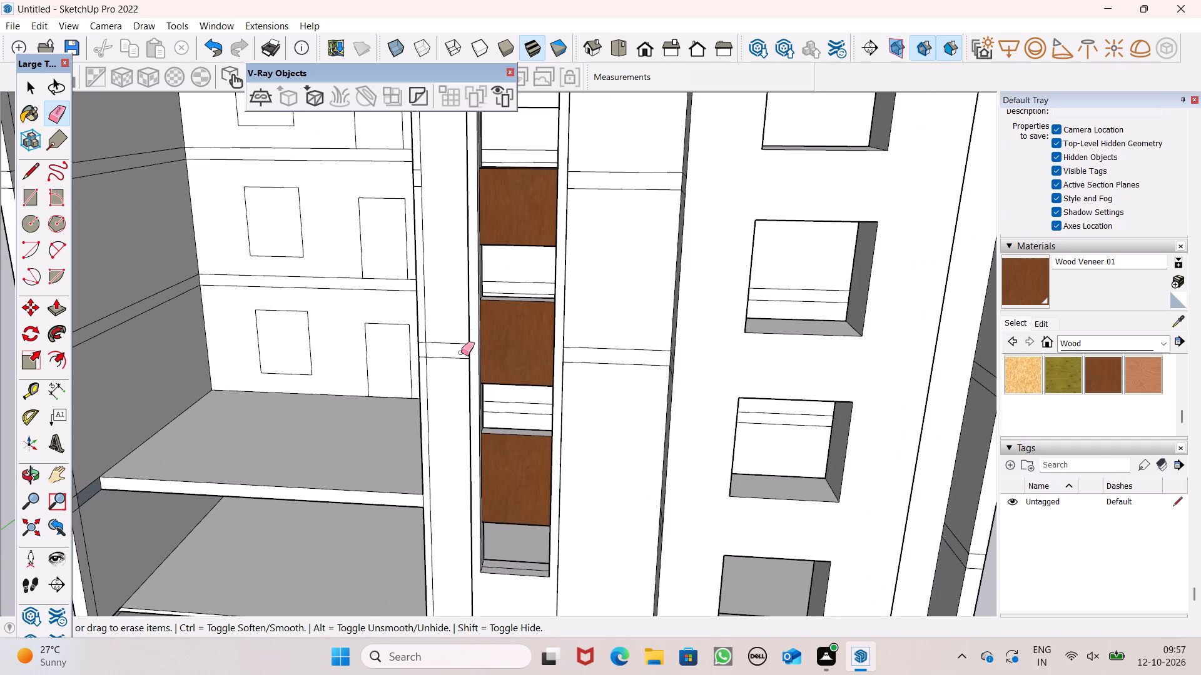
{"action": "left_click_drag", "start_coordinate": [458, 327], "coordinate": [449, 382]}
Erase the horizontal floor lines, including the topmost one, on the wall strip between the veneered frame and the projecting panel.
{"action": "left_click_drag", "start_coordinate": [625, 347], "coordinate": [627, 397]}
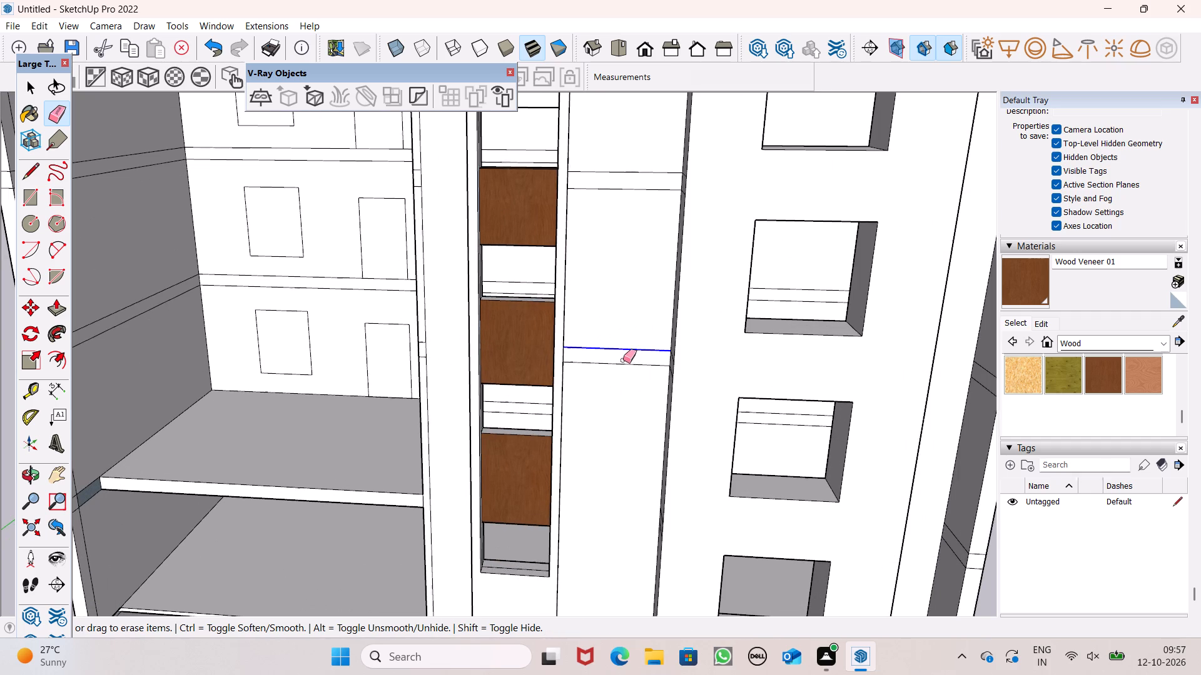
{"action": "left_click_drag", "start_coordinate": [625, 359], "coordinate": [629, 367]}
{"action": "scroll", "coordinate": [618, 366], "scroll_direction": "down", "scroll_amount": 7}
{"action": "left_click_drag", "start_coordinate": [619, 262], "coordinate": [622, 282]}
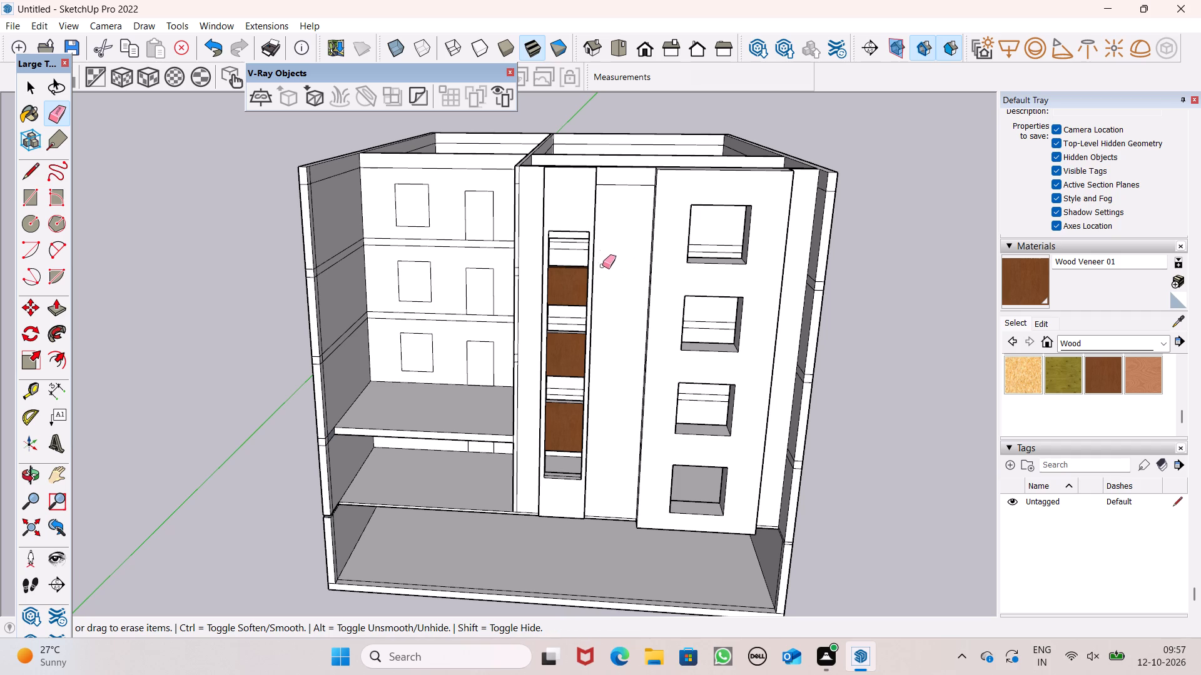
{"action": "left_click_drag", "start_coordinate": [621, 184], "coordinate": [621, 195]}
{"action": "scroll", "coordinate": [630, 212], "scroll_direction": "down", "scroll_amount": 2}
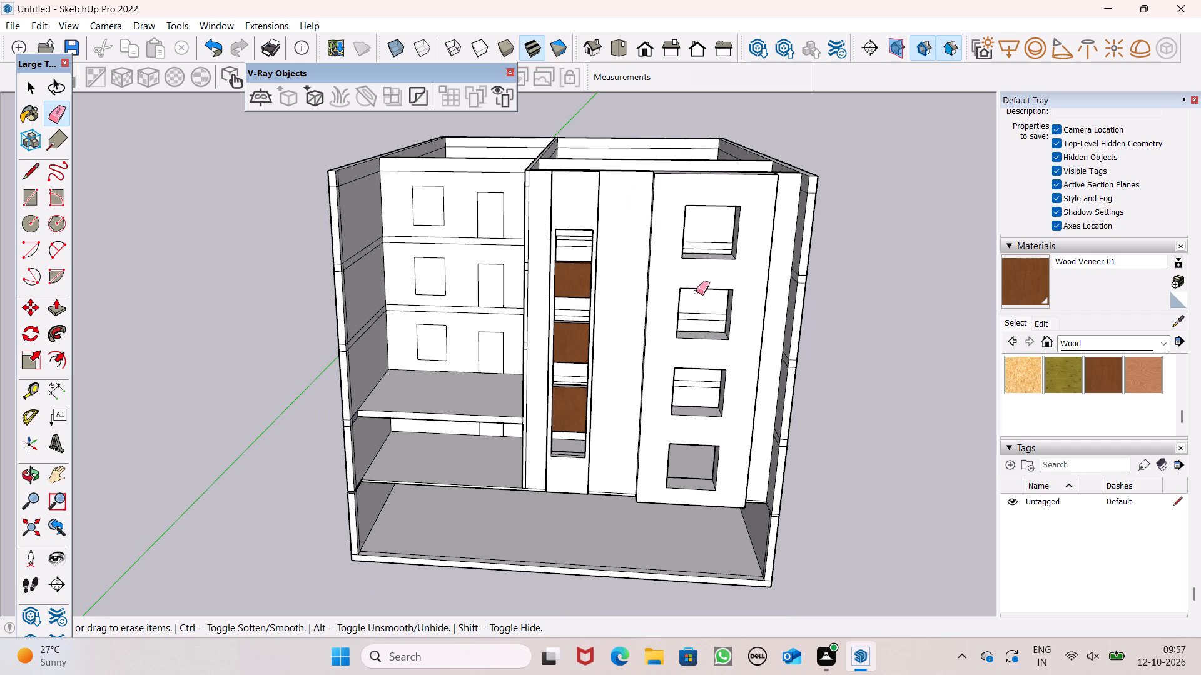
{"action": "key", "text": "space"}
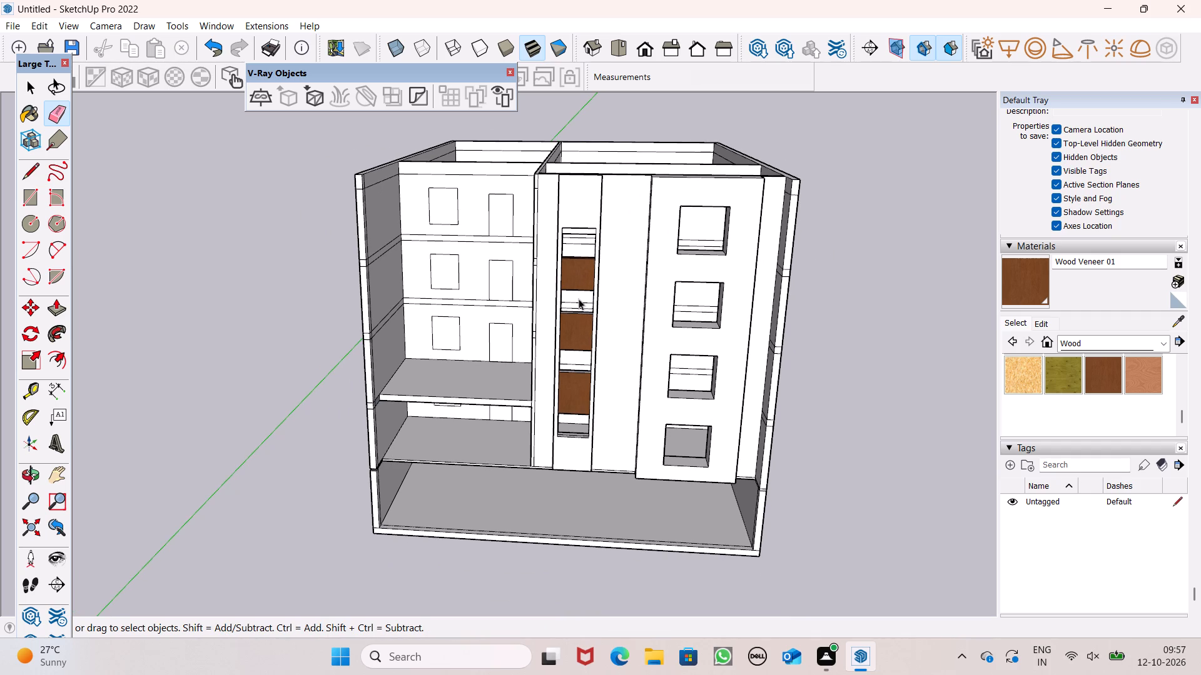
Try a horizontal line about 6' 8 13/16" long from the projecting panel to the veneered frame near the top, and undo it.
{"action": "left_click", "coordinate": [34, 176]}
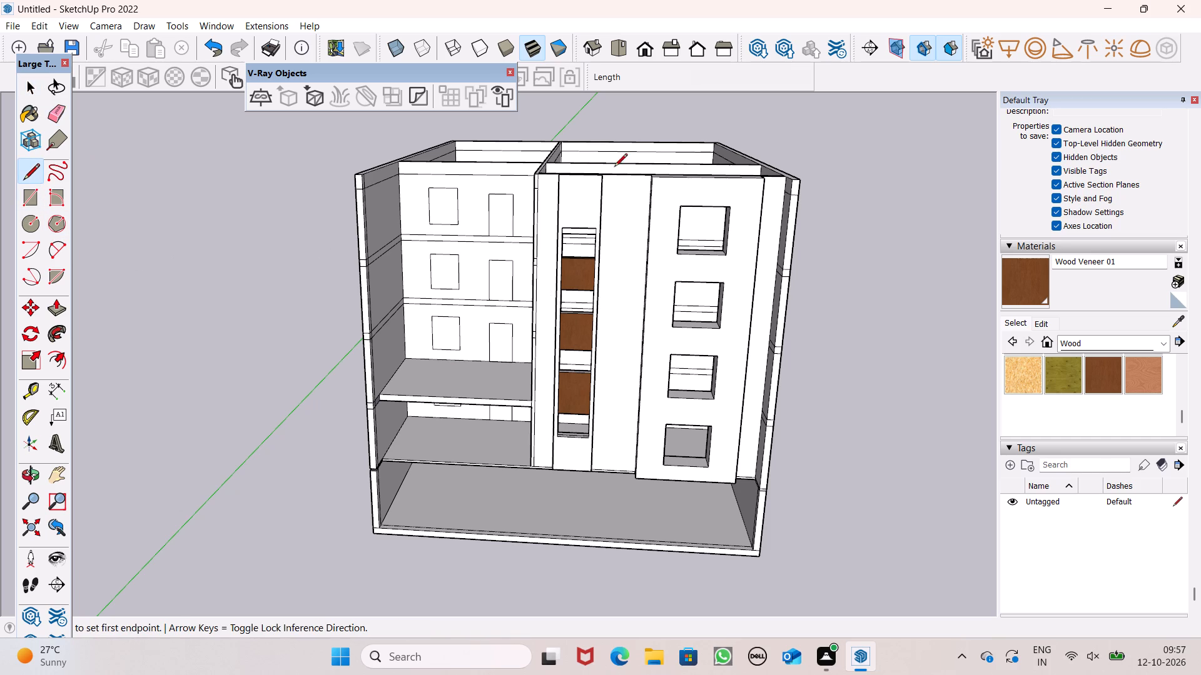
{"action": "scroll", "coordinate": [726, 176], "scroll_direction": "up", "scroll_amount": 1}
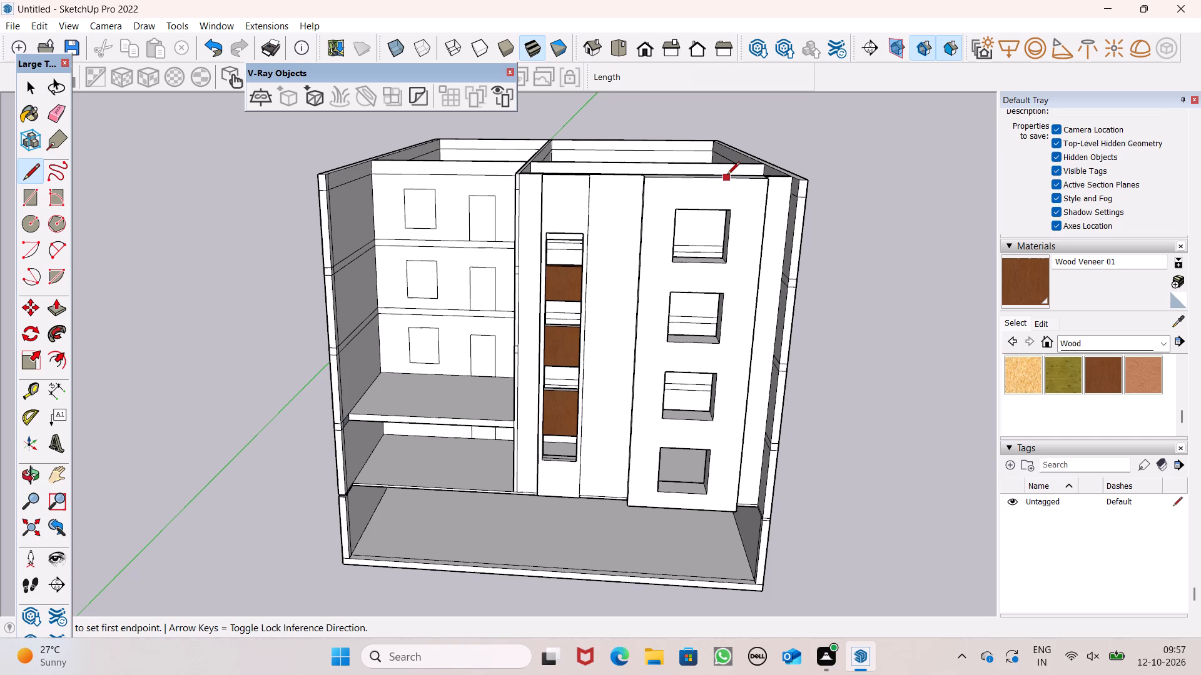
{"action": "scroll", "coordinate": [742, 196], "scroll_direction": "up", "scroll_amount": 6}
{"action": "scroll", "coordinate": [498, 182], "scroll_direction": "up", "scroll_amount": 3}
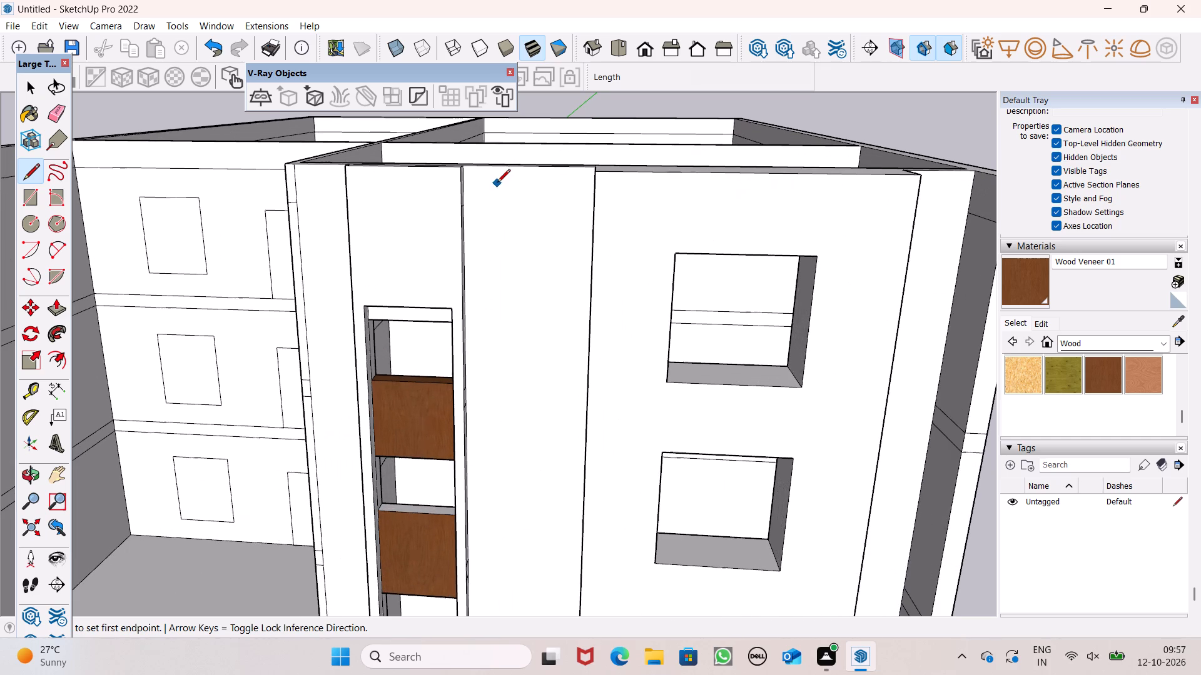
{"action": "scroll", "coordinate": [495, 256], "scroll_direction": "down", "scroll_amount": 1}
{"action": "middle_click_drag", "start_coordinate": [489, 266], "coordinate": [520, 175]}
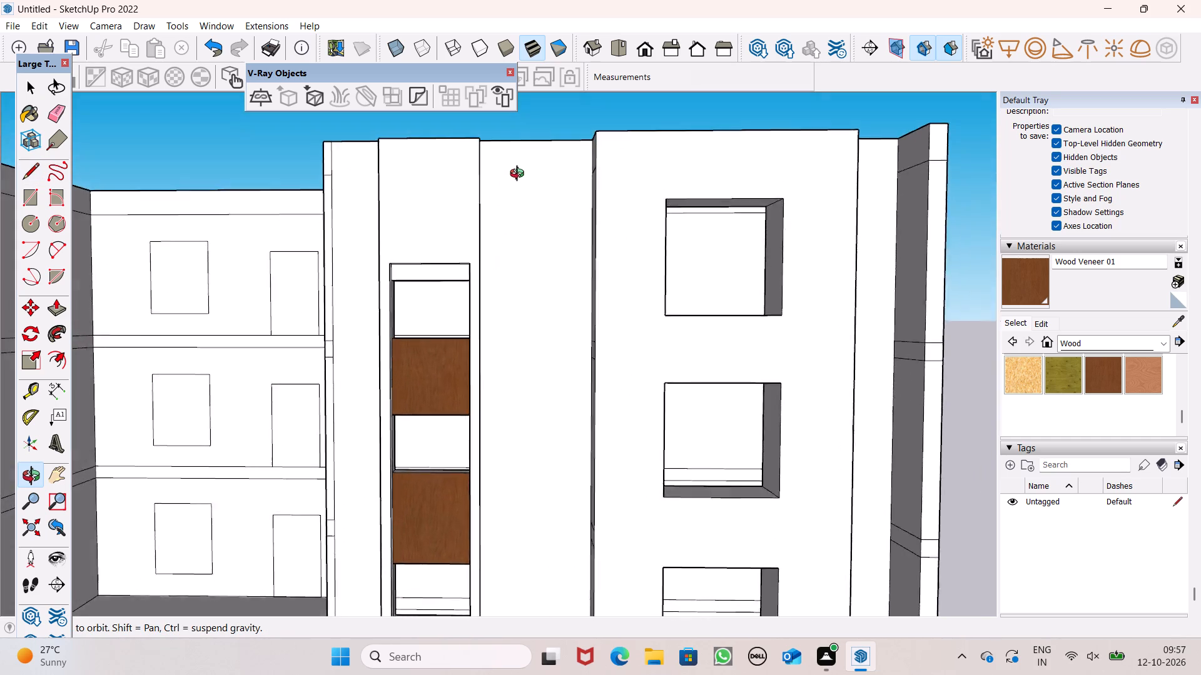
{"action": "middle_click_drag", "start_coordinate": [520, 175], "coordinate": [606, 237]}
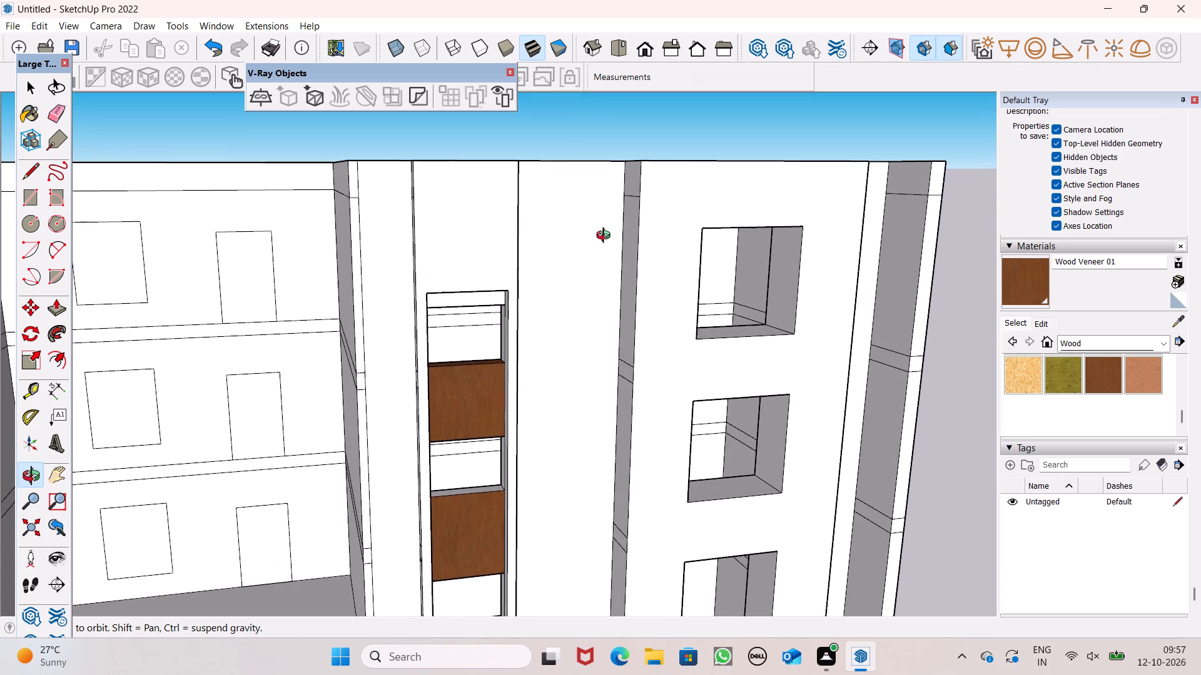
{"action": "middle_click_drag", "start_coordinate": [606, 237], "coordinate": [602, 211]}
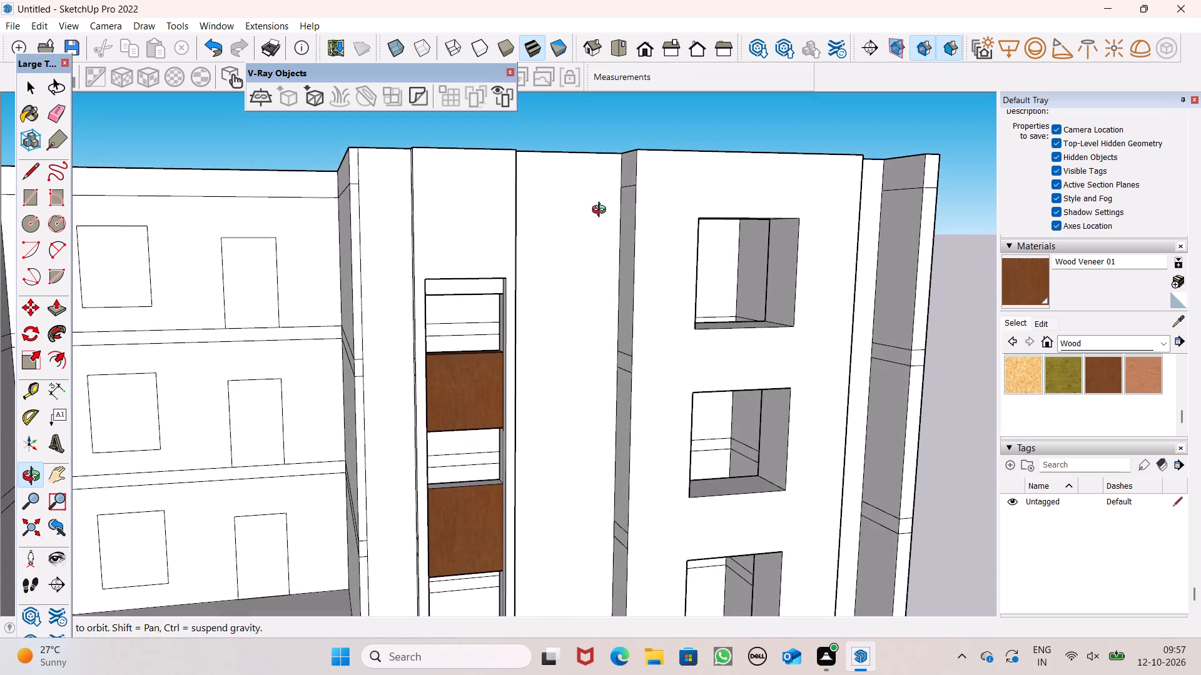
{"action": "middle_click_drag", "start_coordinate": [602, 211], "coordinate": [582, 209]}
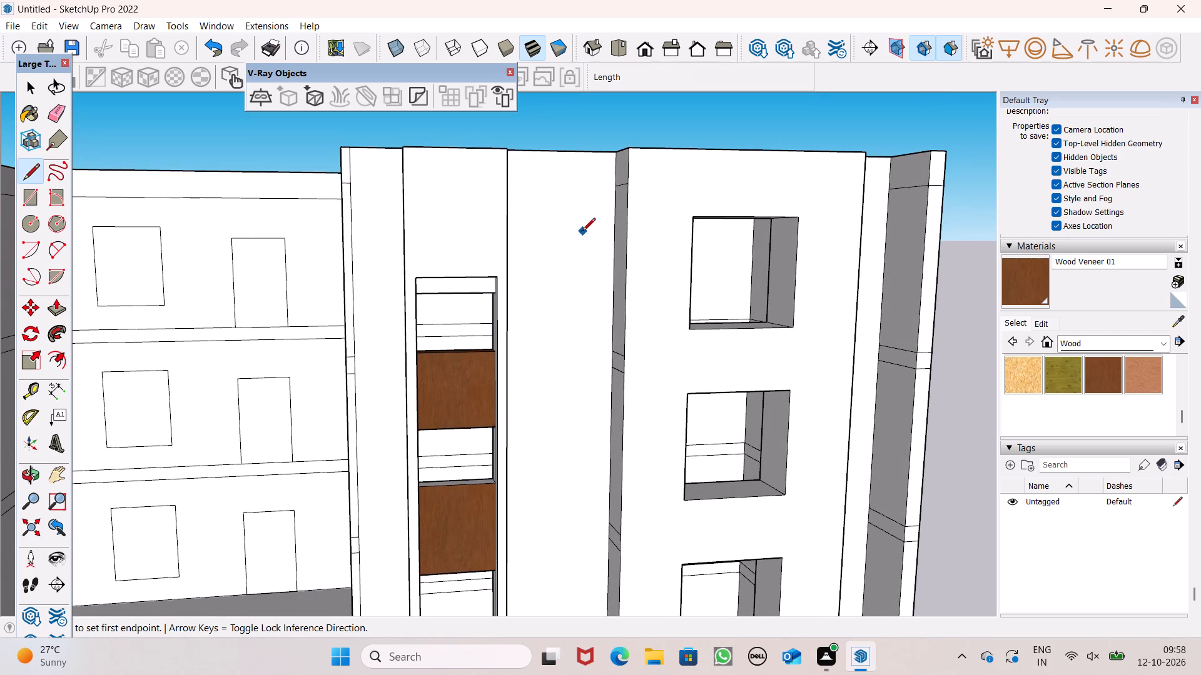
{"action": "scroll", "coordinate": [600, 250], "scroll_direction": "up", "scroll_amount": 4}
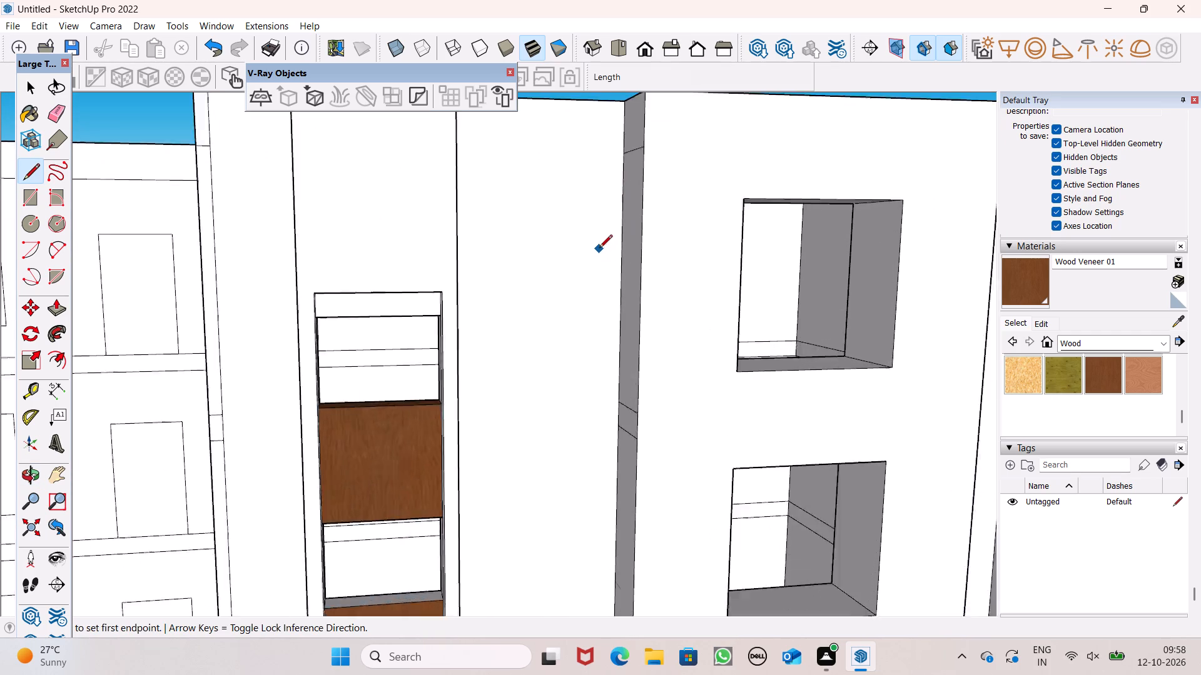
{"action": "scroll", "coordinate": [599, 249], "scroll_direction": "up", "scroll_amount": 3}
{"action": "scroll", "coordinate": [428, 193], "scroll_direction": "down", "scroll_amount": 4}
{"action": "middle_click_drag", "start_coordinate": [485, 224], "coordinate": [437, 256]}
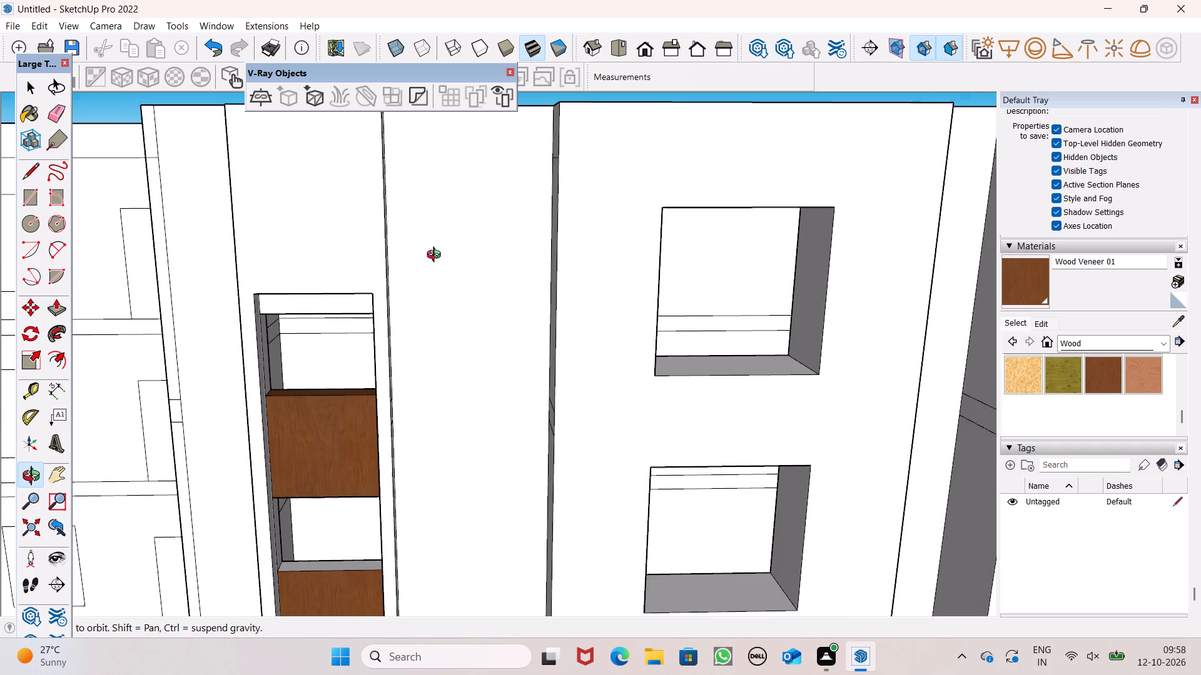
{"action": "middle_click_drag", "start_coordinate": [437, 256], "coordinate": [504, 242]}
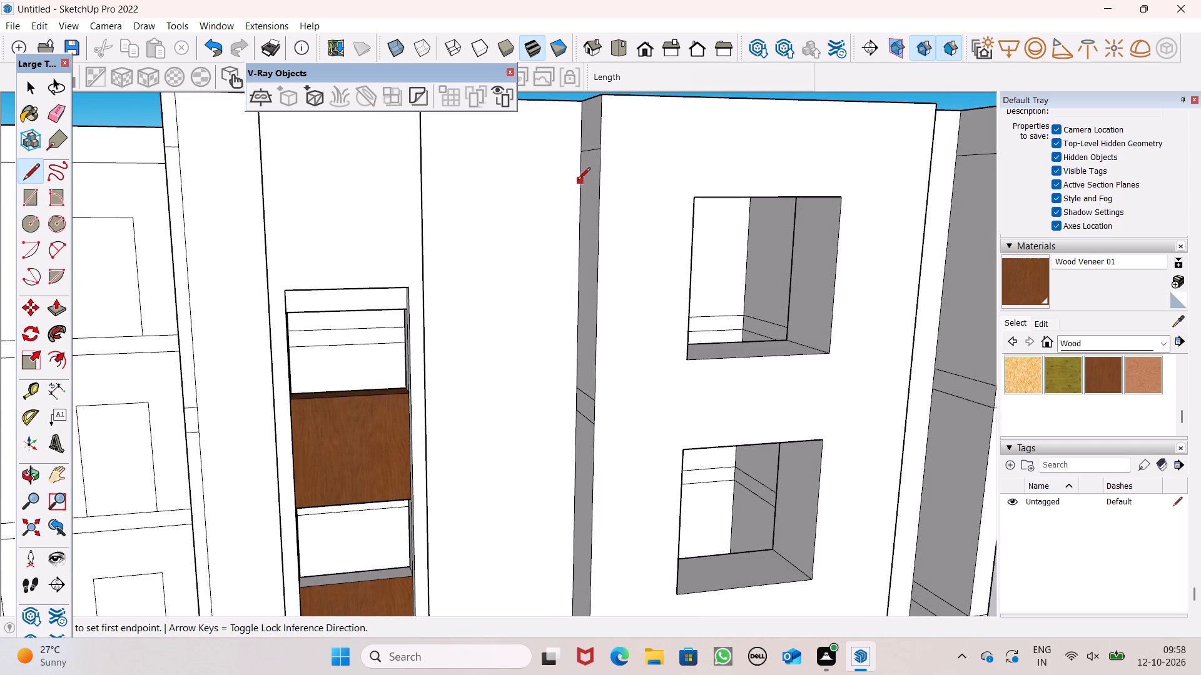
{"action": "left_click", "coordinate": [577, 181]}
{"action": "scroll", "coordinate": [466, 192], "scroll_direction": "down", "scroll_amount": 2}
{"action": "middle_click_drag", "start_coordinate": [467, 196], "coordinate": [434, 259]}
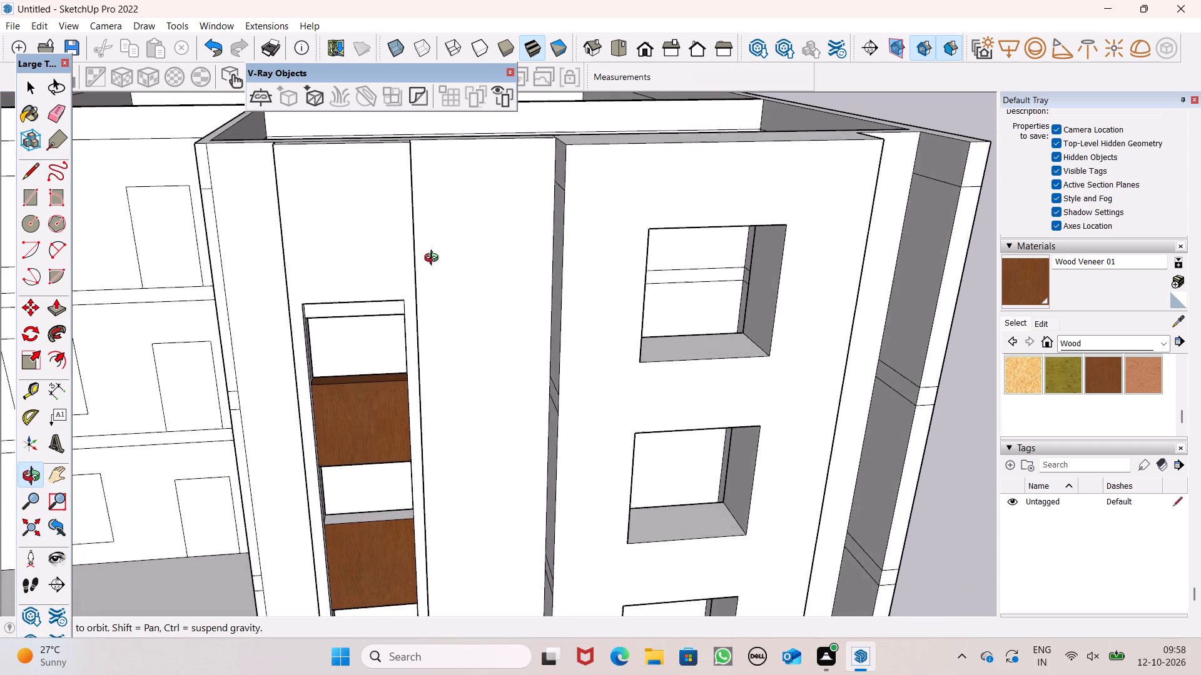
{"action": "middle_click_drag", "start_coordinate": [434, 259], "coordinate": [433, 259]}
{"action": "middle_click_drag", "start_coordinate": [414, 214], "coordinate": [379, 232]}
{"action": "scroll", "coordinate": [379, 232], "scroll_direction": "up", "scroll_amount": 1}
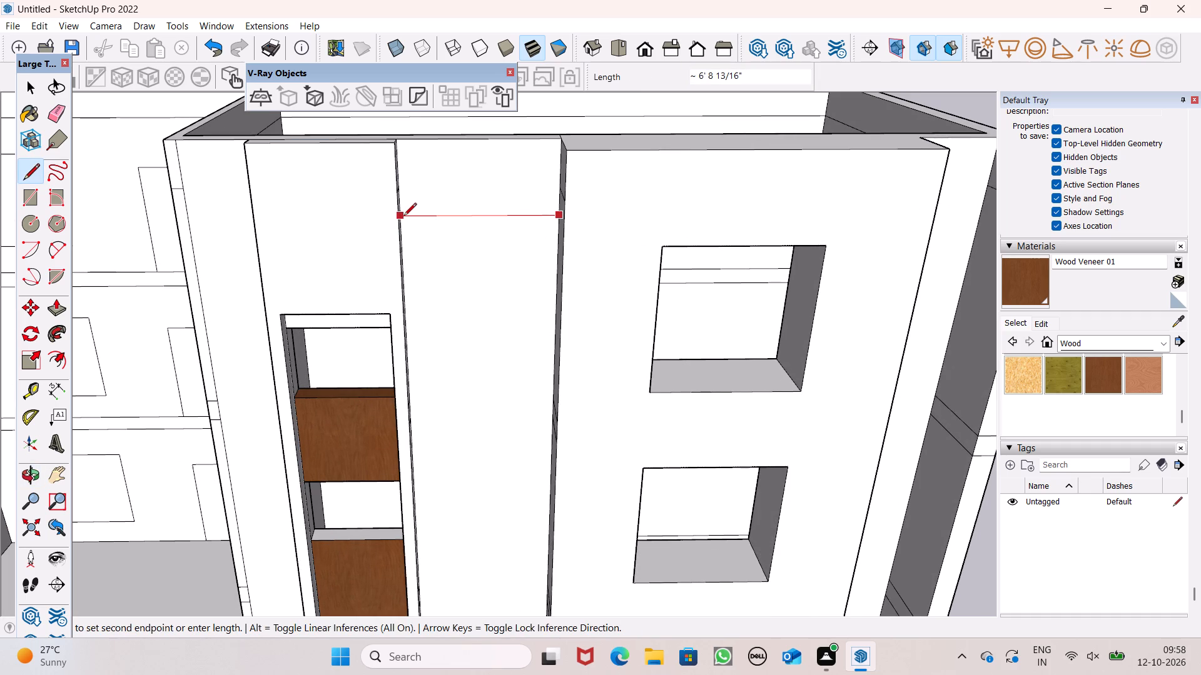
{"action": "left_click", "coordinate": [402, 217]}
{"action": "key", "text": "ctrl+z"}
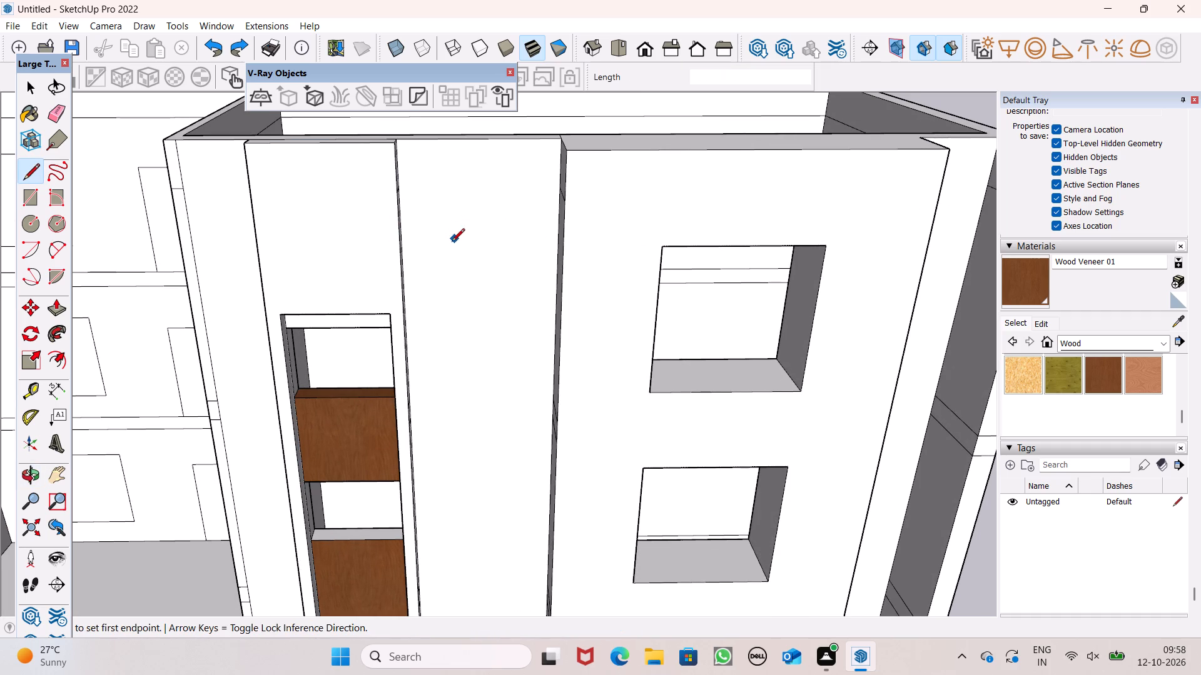
Draw a horizontal line about 6' 8 13/16" long near the top of the wall strip, from the veneered frame to the projecting panel.
{"action": "scroll", "coordinate": [449, 244], "scroll_direction": "up", "scroll_amount": 7}
{"action": "scroll", "coordinate": [528, 234], "scroll_direction": "down", "scroll_amount": 2}
{"action": "middle_click_drag", "start_coordinate": [579, 256], "coordinate": [585, 212]}
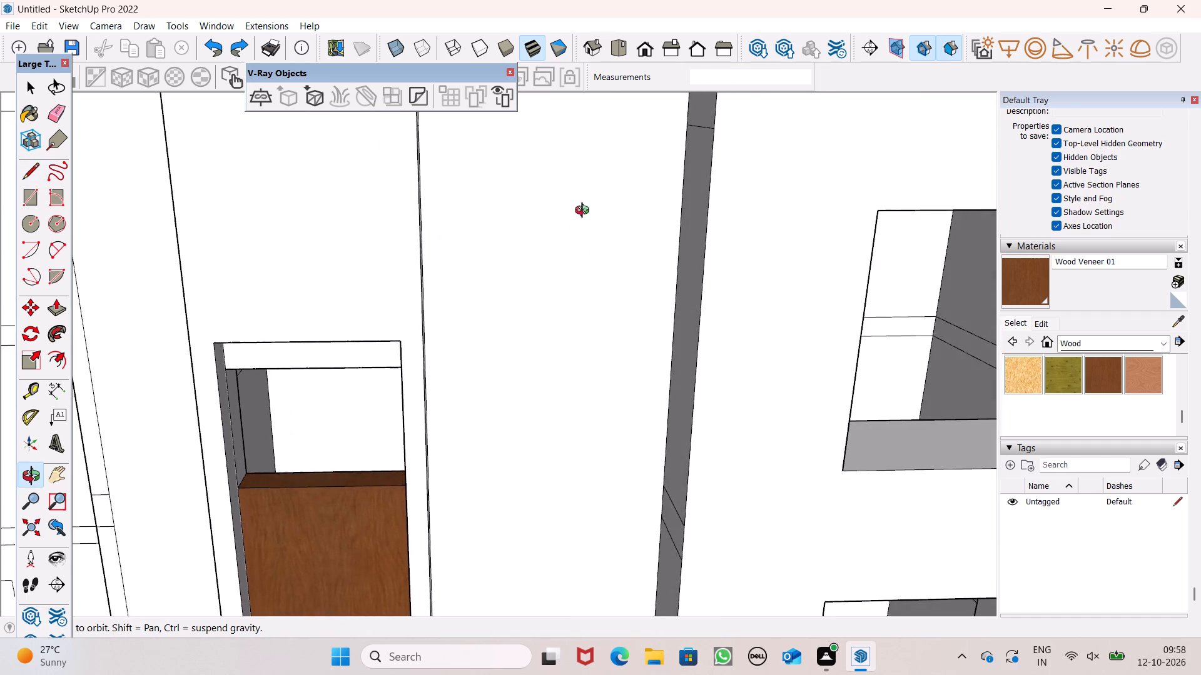
{"action": "middle_click_drag", "start_coordinate": [585, 212], "coordinate": [491, 222]}
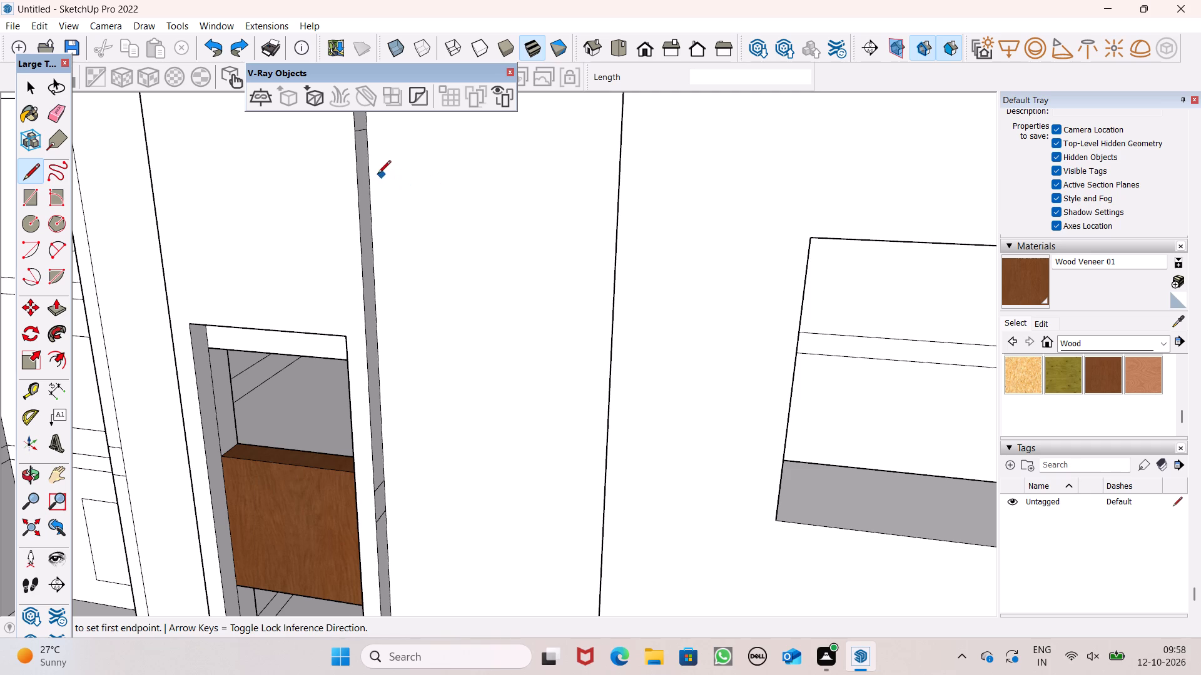
{"action": "left_click", "coordinate": [370, 173]}
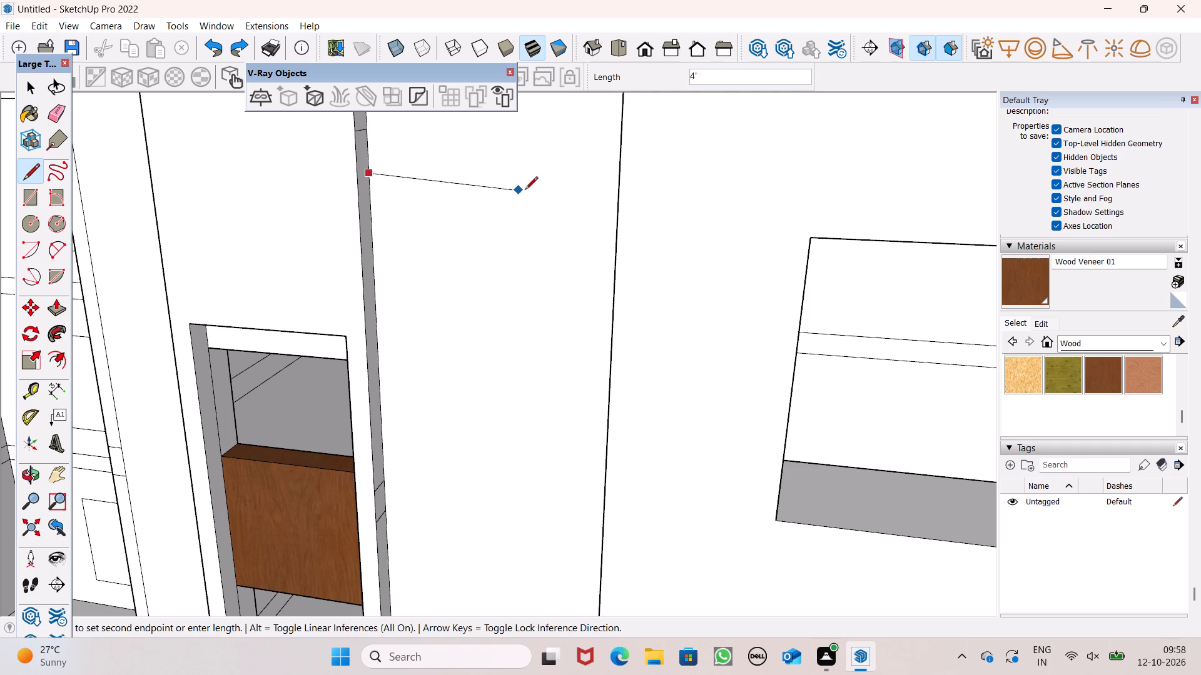
{"action": "scroll", "coordinate": [532, 197], "scroll_direction": "down", "scroll_amount": 3}
{"action": "middle_click_drag", "start_coordinate": [552, 212], "coordinate": [594, 189]}
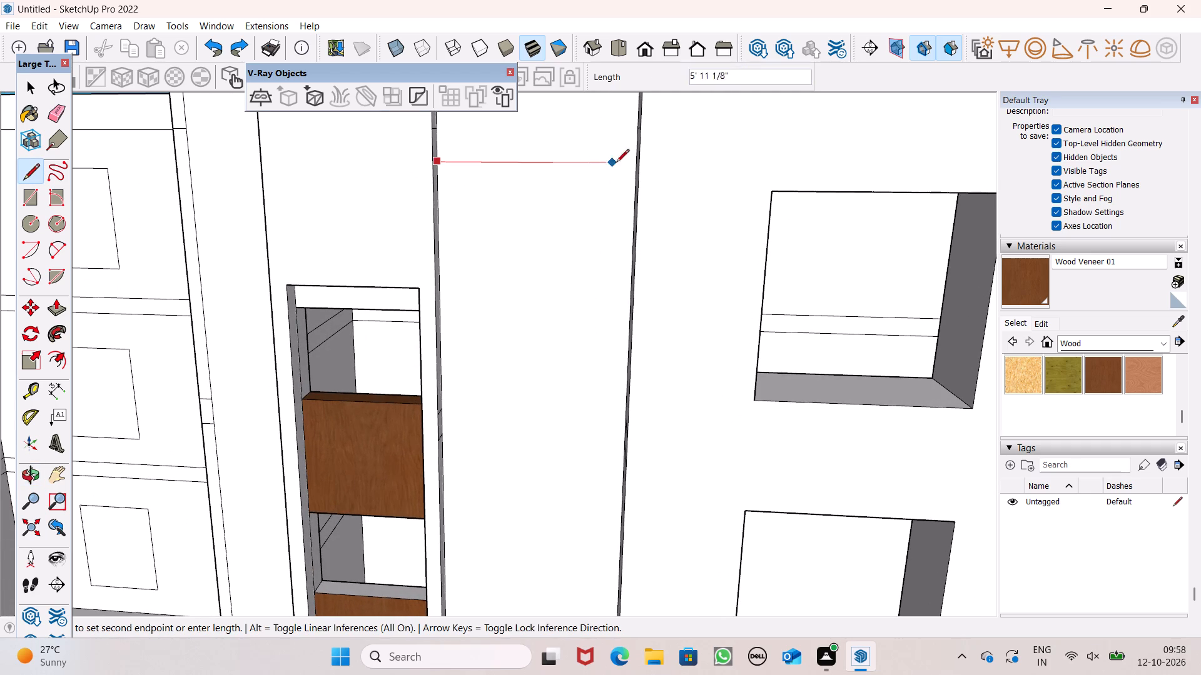
{"action": "middle_click_drag", "start_coordinate": [634, 161], "coordinate": [687, 181]}
{"action": "scroll", "coordinate": [676, 184], "scroll_direction": "up", "scroll_amount": 3}
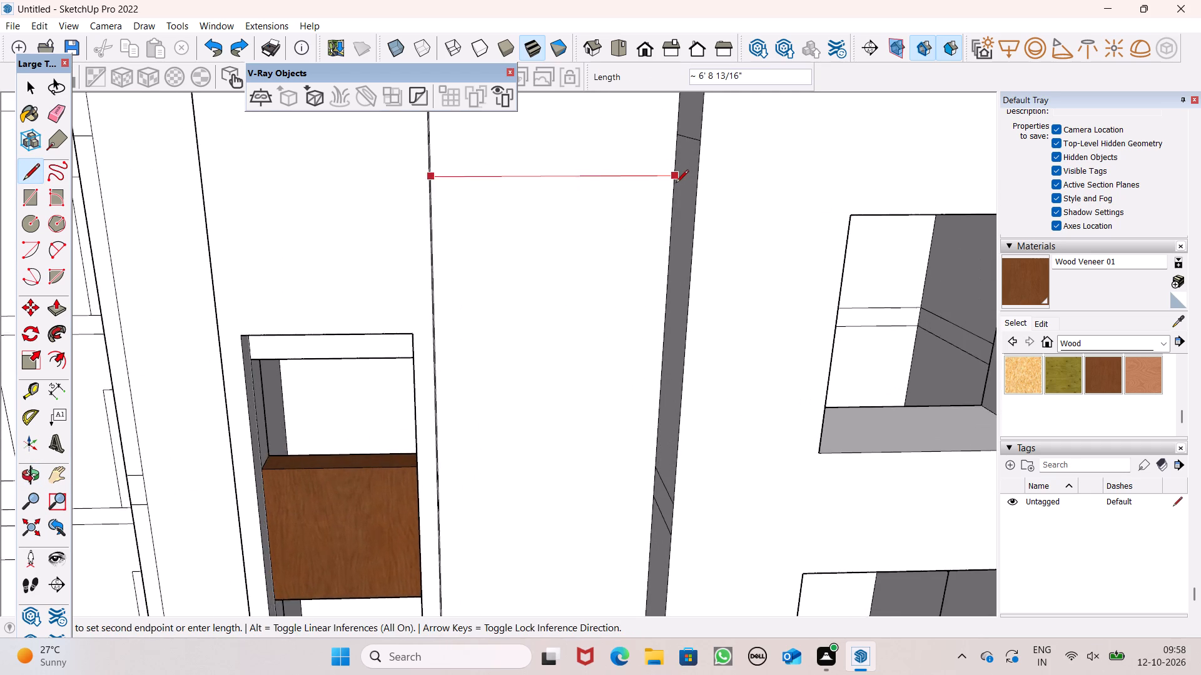
{"action": "left_click", "coordinate": [674, 176]}
{"action": "key", "text": "space"}
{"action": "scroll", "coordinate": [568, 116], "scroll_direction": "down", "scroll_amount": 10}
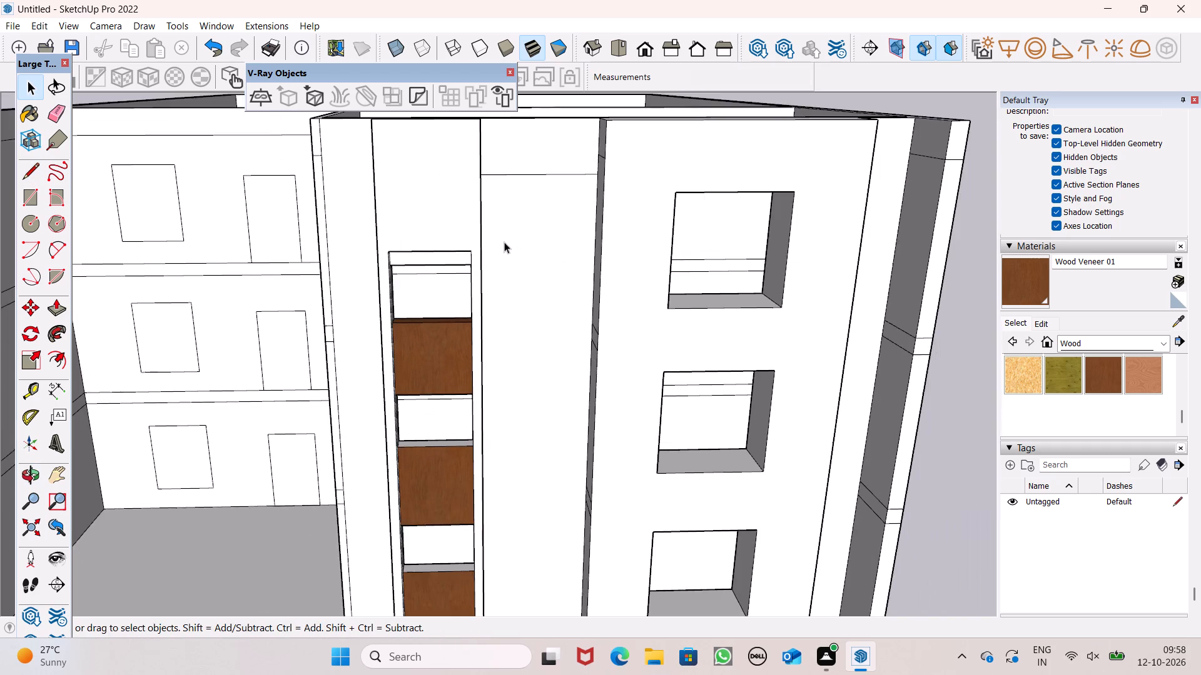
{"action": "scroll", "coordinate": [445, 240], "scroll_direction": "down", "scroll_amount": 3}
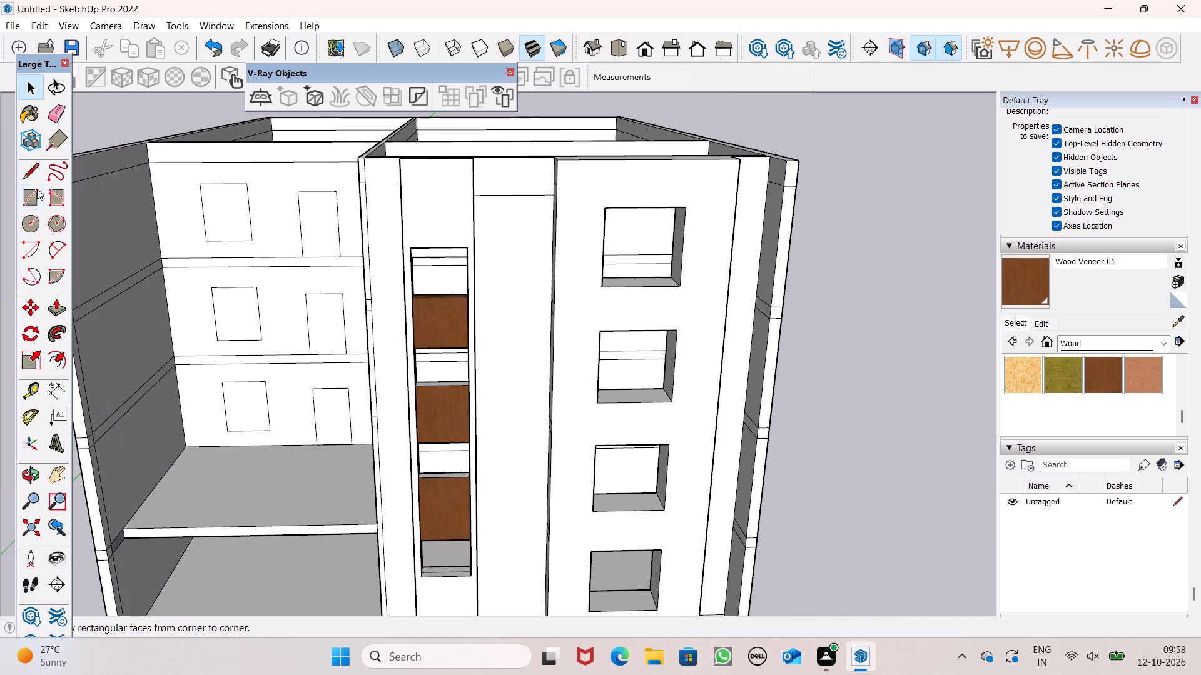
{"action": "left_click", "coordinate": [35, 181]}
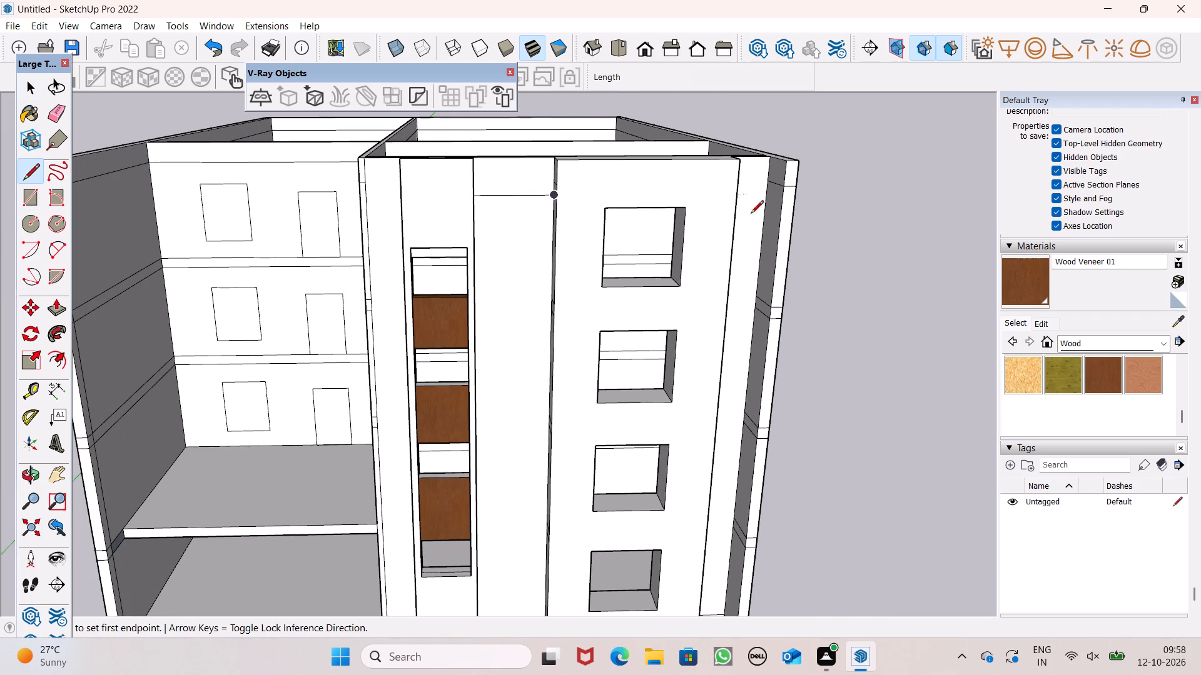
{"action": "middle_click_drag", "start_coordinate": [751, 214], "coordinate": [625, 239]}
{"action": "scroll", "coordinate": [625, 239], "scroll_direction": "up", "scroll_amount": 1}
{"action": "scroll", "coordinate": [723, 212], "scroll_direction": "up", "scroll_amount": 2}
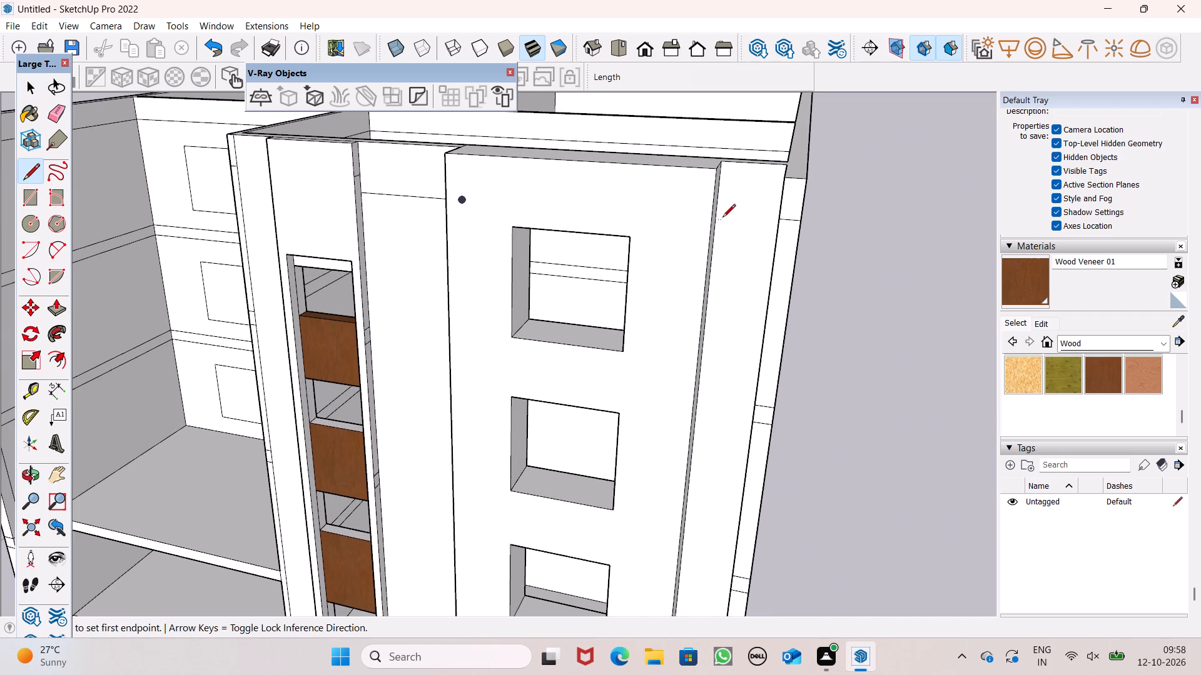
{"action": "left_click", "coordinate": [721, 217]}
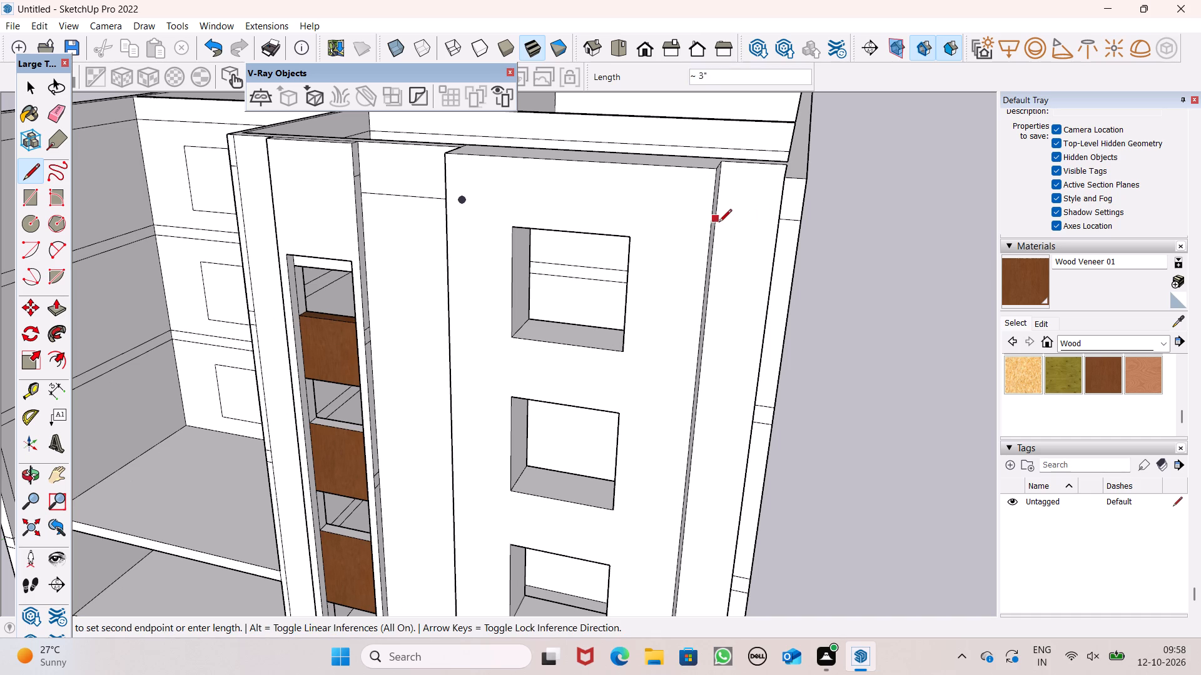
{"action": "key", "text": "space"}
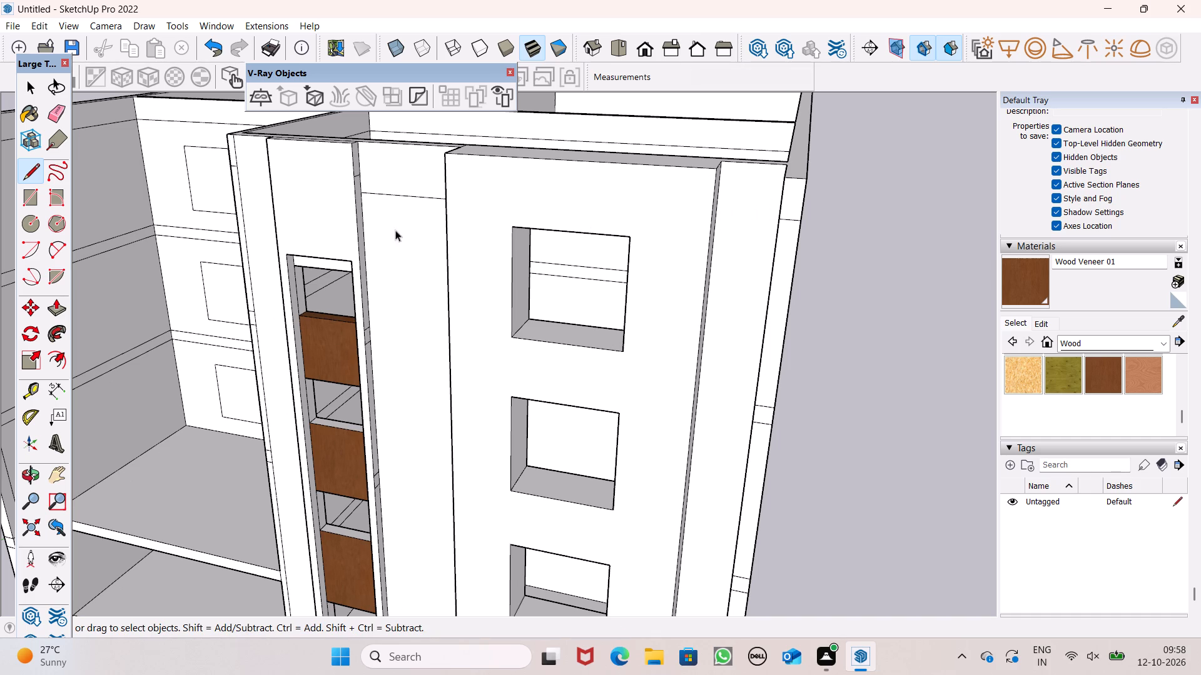
Draw a horizontal line about 3' 3 1/2" long near the top of the wall strip on the projecting panel's far side from the veneered frame.
{"action": "left_click", "coordinate": [23, 176]}
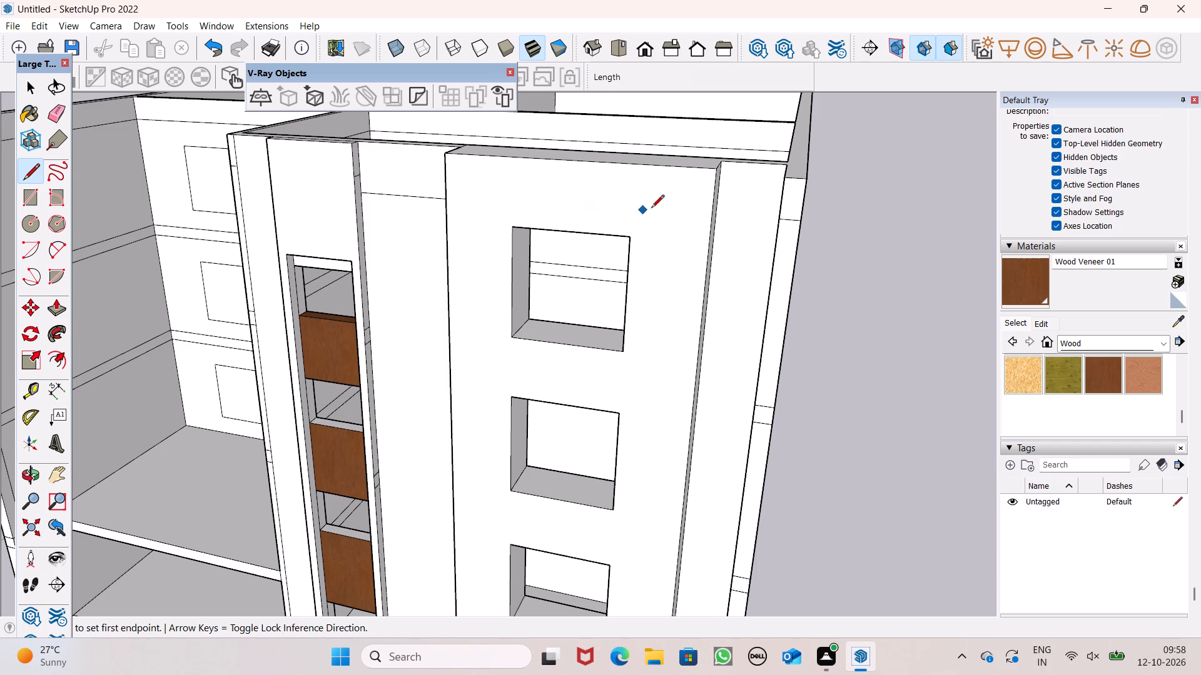
{"action": "left_click", "coordinate": [719, 220]}
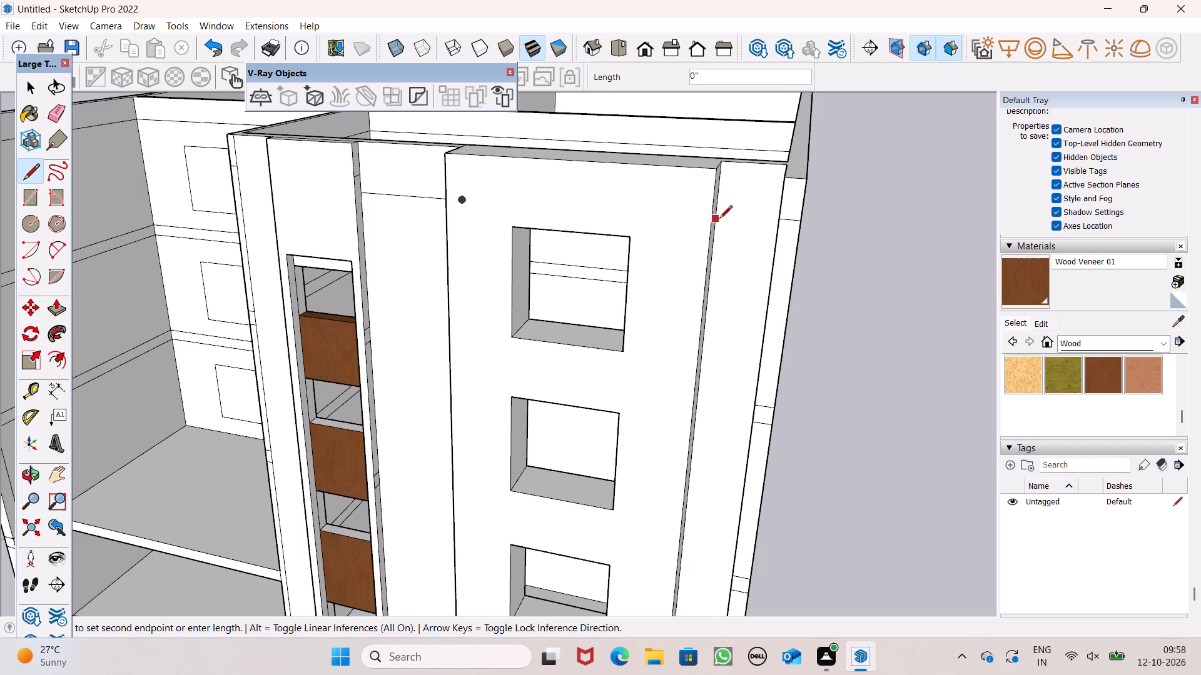
{"action": "scroll", "coordinate": [777, 236], "scroll_direction": "down", "scroll_amount": 1}
{"action": "middle_click_drag", "start_coordinate": [767, 235], "coordinate": [811, 279]}
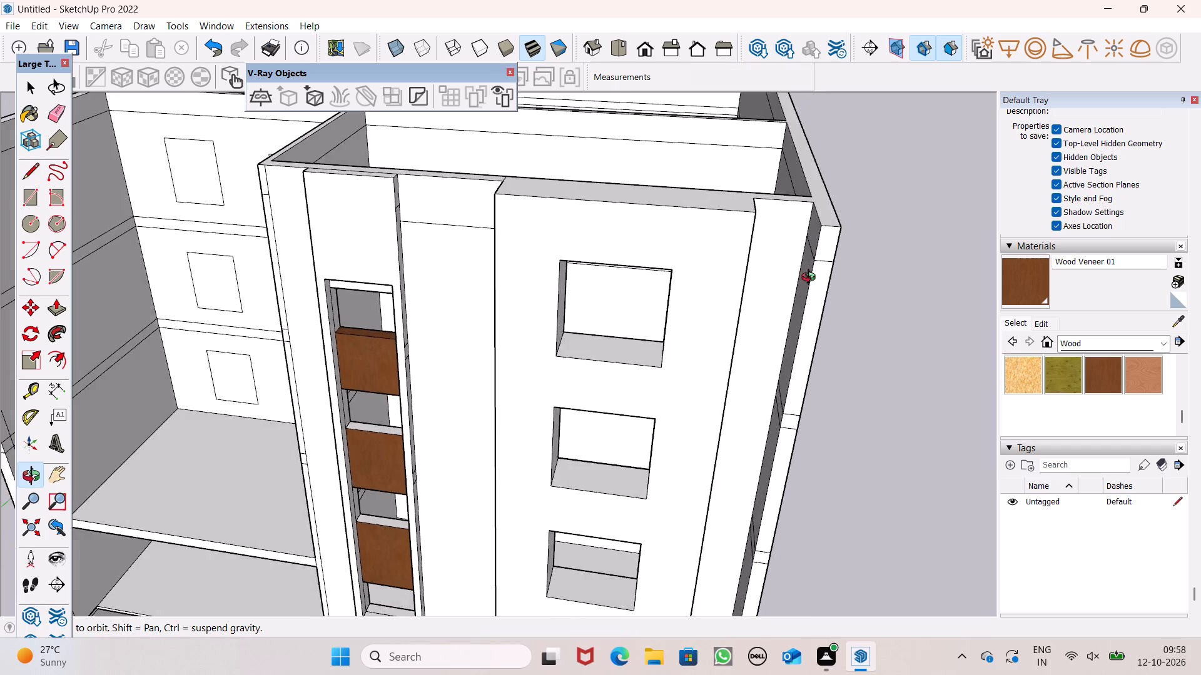
{"action": "middle_click_drag", "start_coordinate": [811, 279], "coordinate": [833, 277]}
{"action": "scroll", "coordinate": [833, 278], "scroll_direction": "up", "scroll_amount": 5}
{"action": "left_click", "coordinate": [806, 246]}
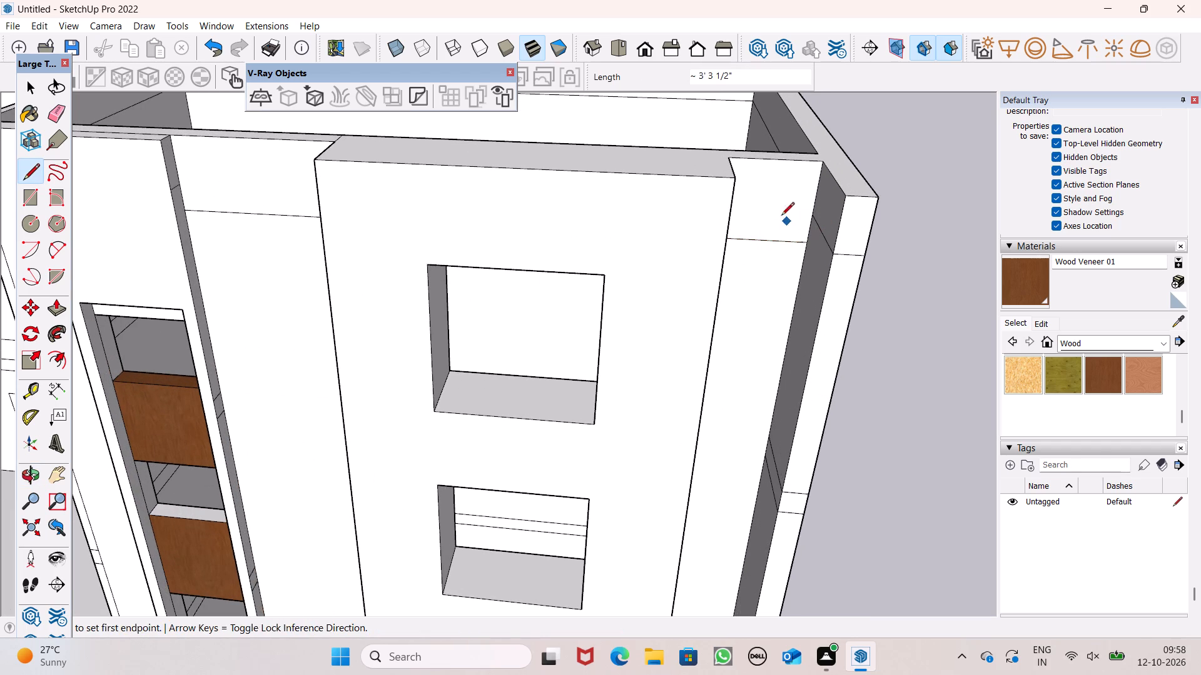
{"action": "key", "text": "space"}
Move the horizontal line between the veneered frame and the projecting panel down about 2' 4 11/16".
{"action": "scroll", "coordinate": [747, 202], "scroll_direction": "down", "scroll_amount": 6}
{"action": "middle_click_drag", "start_coordinate": [758, 257], "coordinate": [759, 158]}
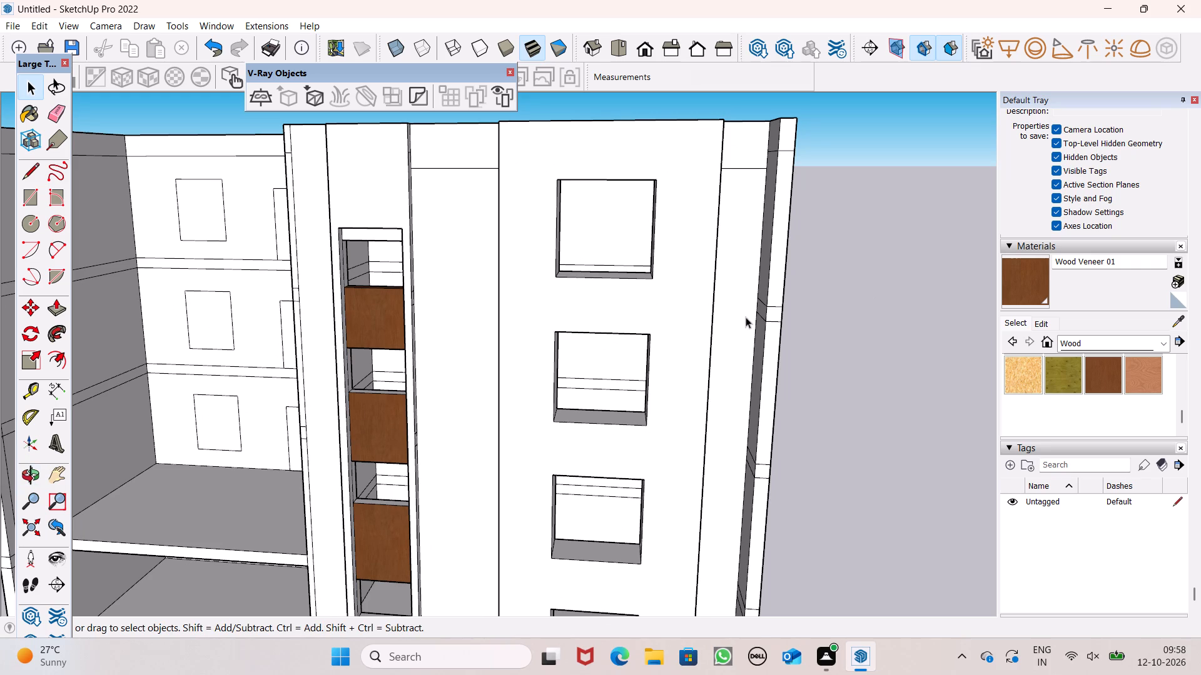
{"action": "scroll", "coordinate": [736, 308], "scroll_direction": "down", "scroll_amount": 2}
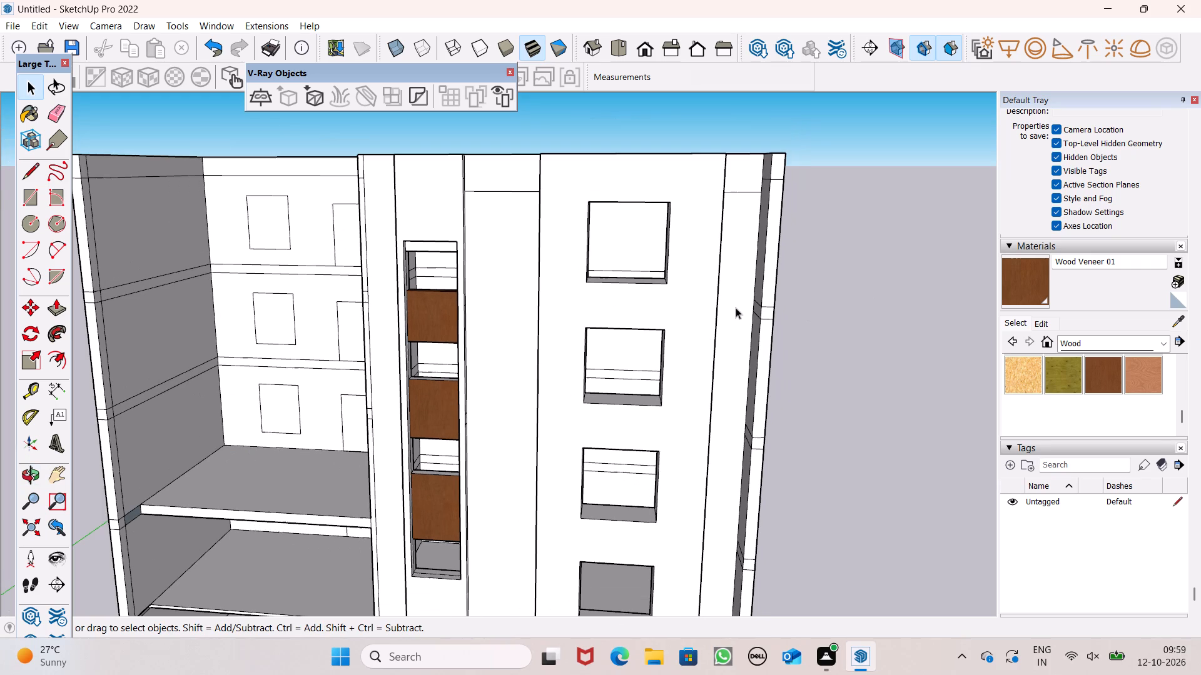
{"action": "scroll", "coordinate": [485, 190], "scroll_direction": "up", "scroll_amount": 5}
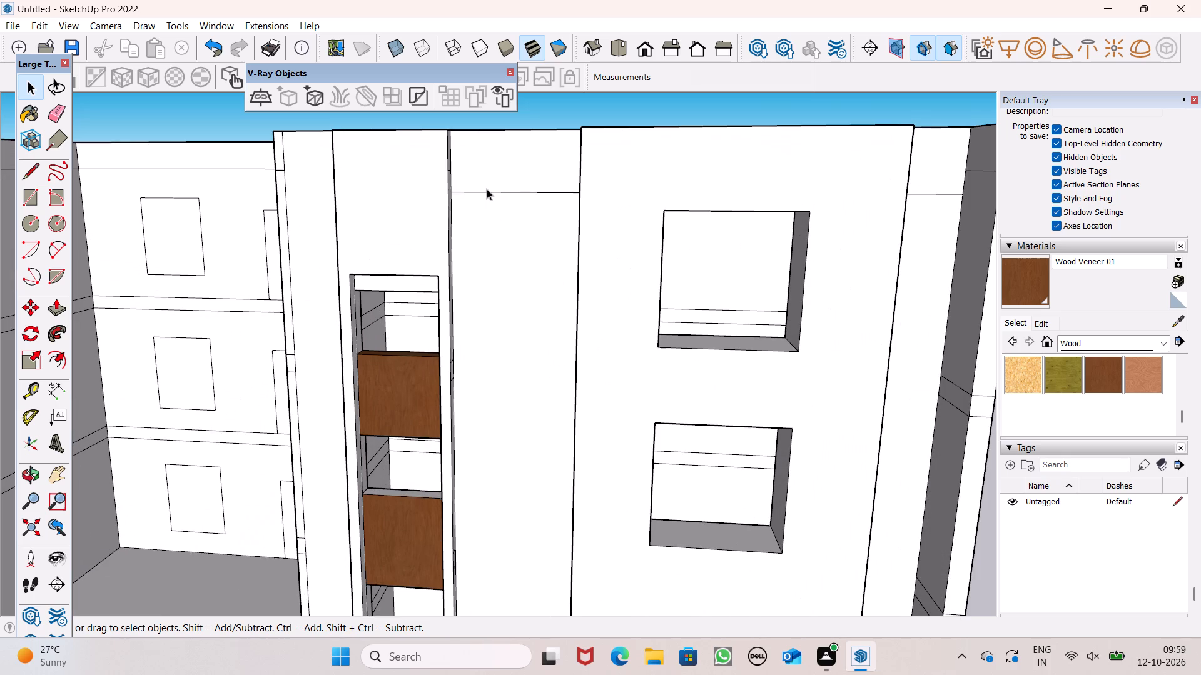
{"action": "left_click", "coordinate": [491, 192]}
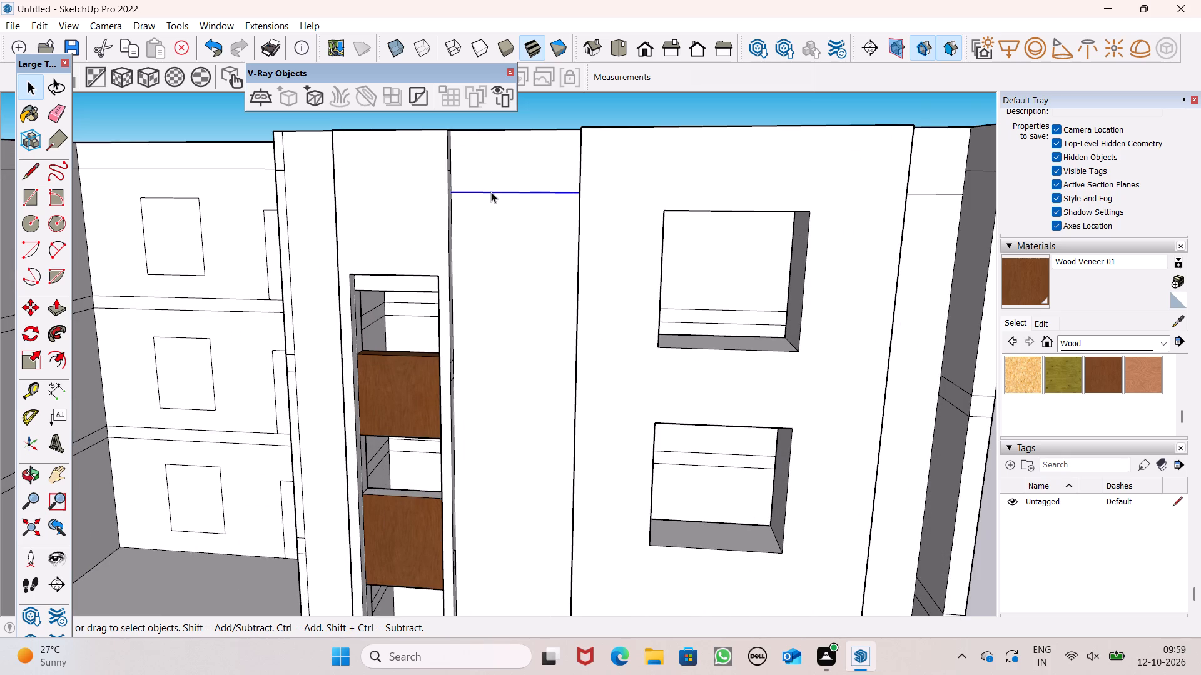
{"action": "key", "text": "m"}
{"action": "key", "text": "Return"}
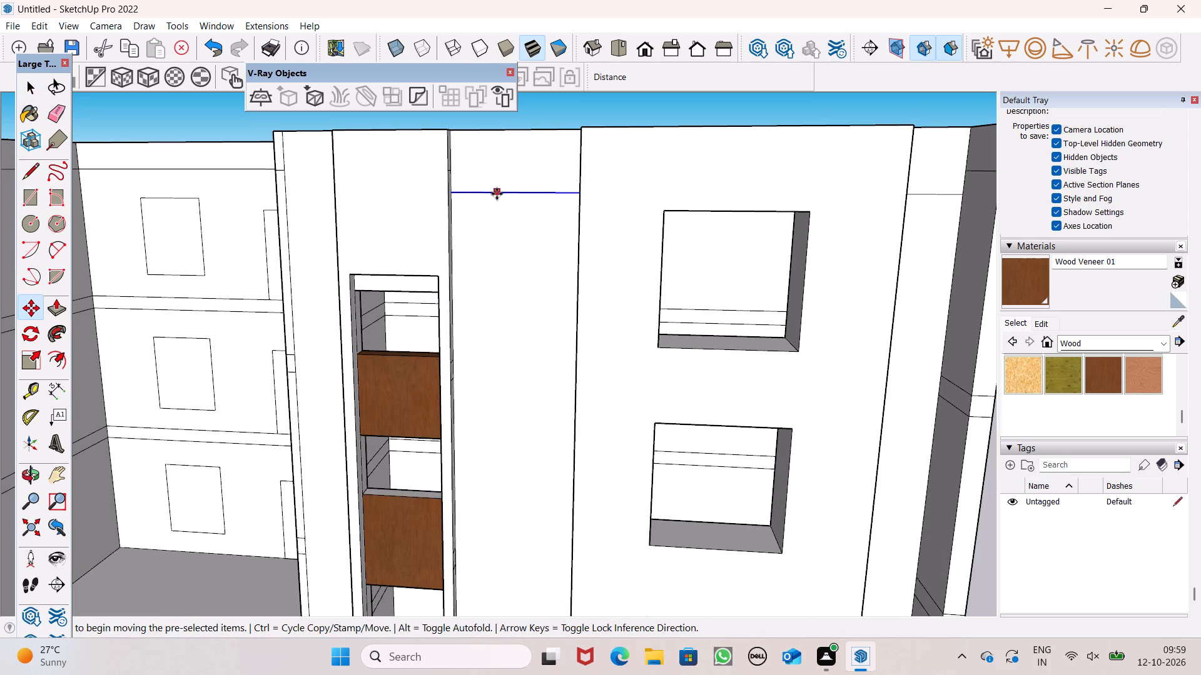
{"action": "left_click_drag", "start_coordinate": [497, 194], "coordinate": [508, 239]}
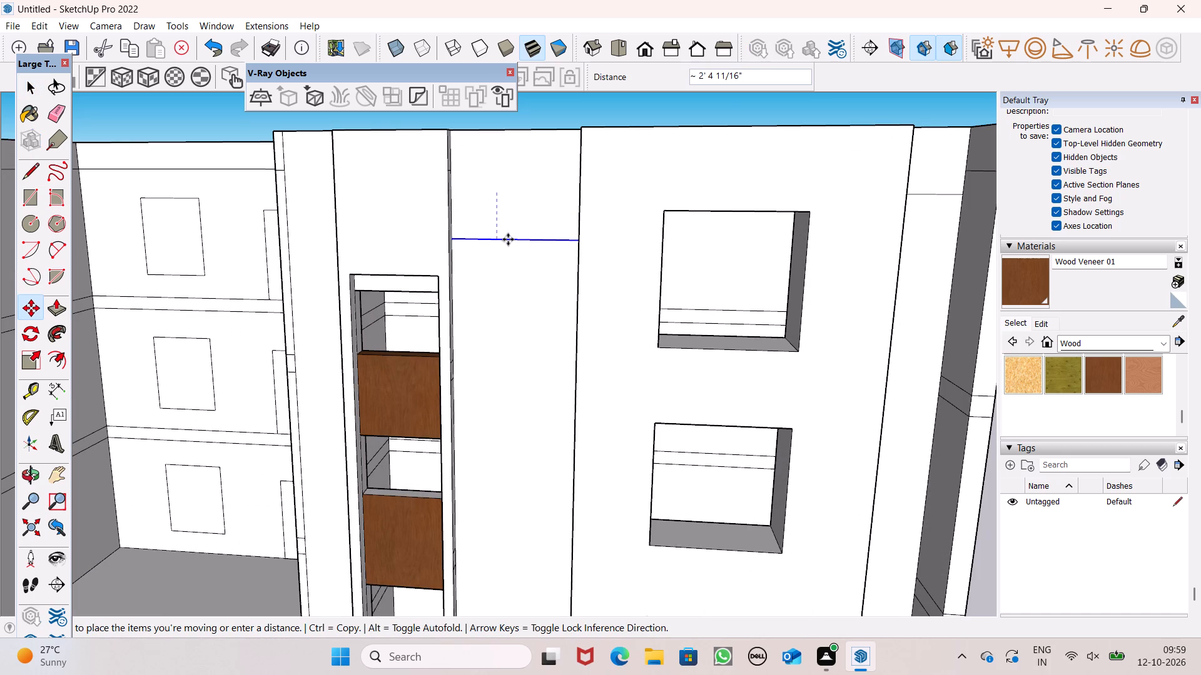
{"action": "left_click_drag", "start_coordinate": [508, 239], "coordinate": [507, 240]}
{"action": "scroll", "coordinate": [485, 211], "scroll_direction": "down", "scroll_amount": 4}
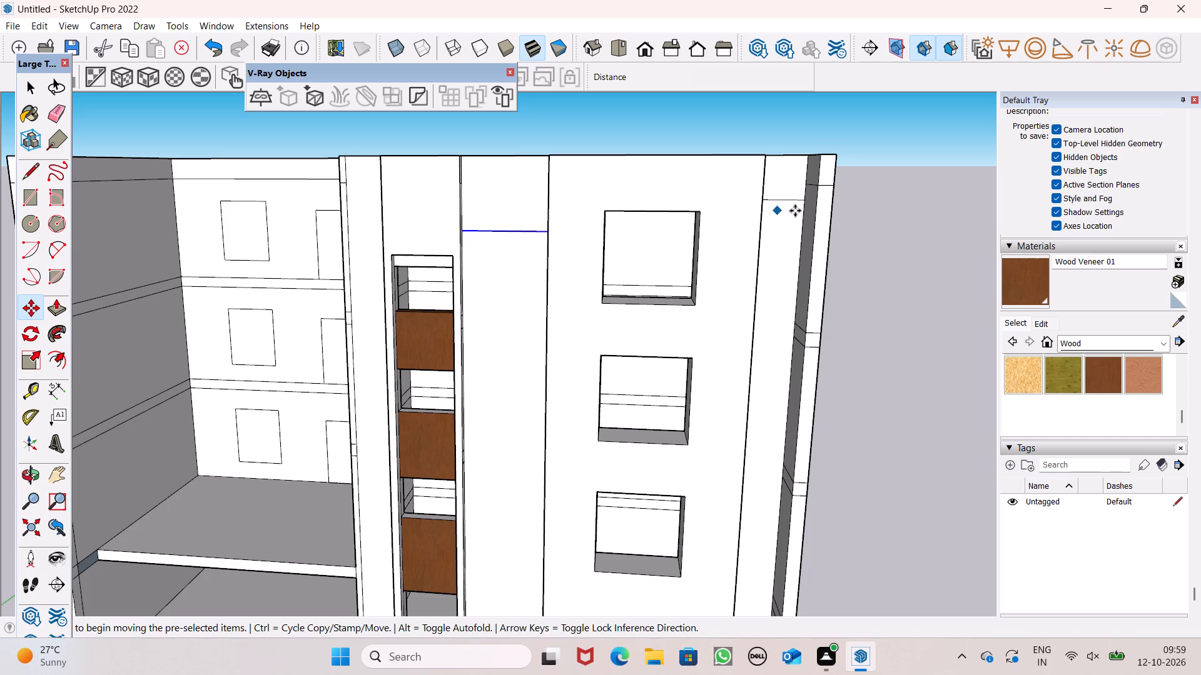
Move the horizontal line on the wall strip beyond the projecting panel down about 2' 3", roughly level with the line beside the veneered frame.
{"action": "scroll", "coordinate": [796, 210], "scroll_direction": "up", "scroll_amount": 4}
{"action": "key", "text": "space"}
{"action": "left_click", "coordinate": [896, 242]}
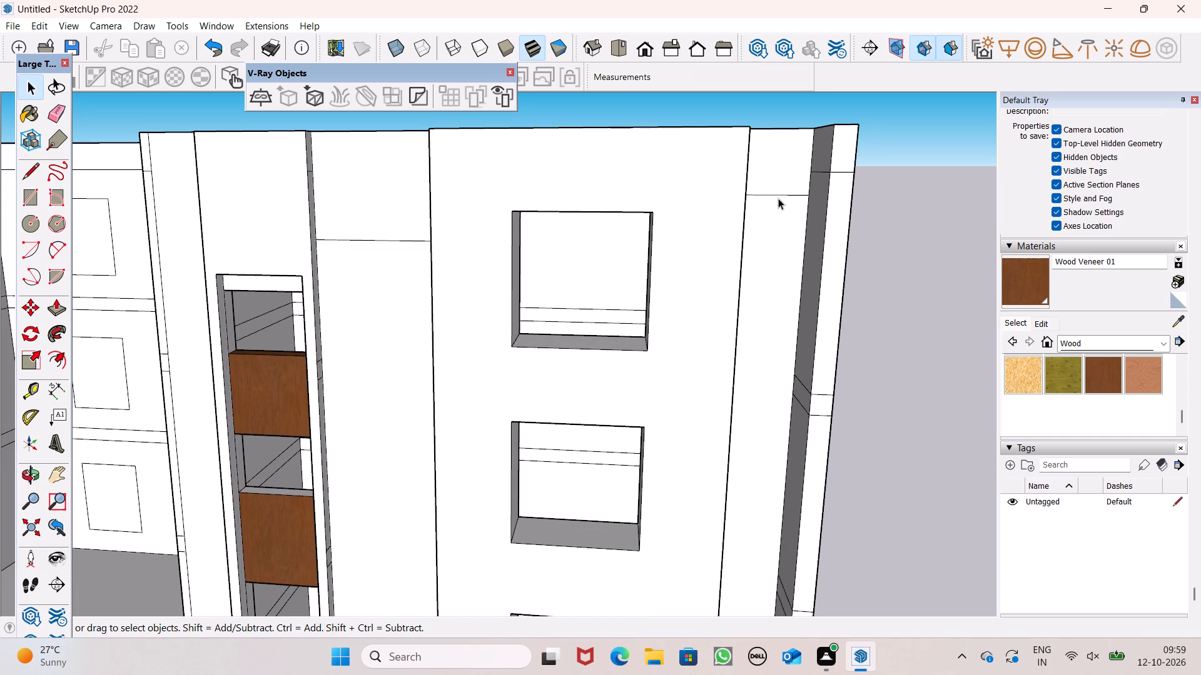
{"action": "left_click", "coordinate": [778, 194]}
{"action": "key", "text": "m"}
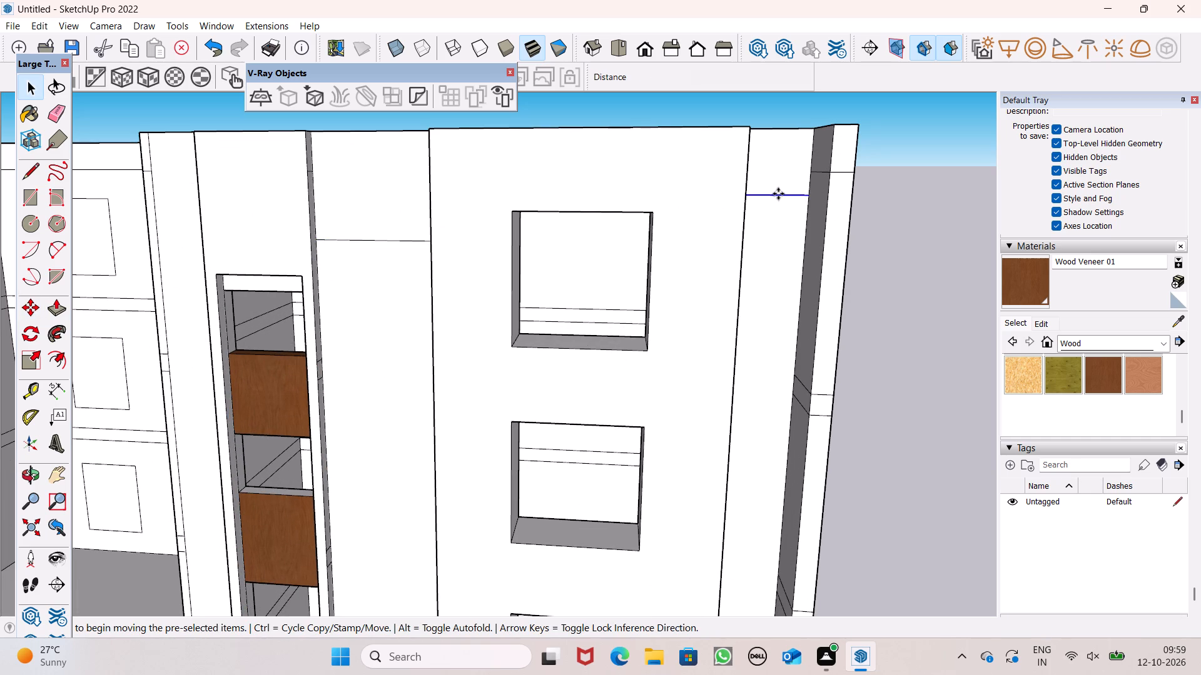
{"action": "key", "text": "Return"}
{"action": "left_click_drag", "start_coordinate": [776, 196], "coordinate": [783, 241]}
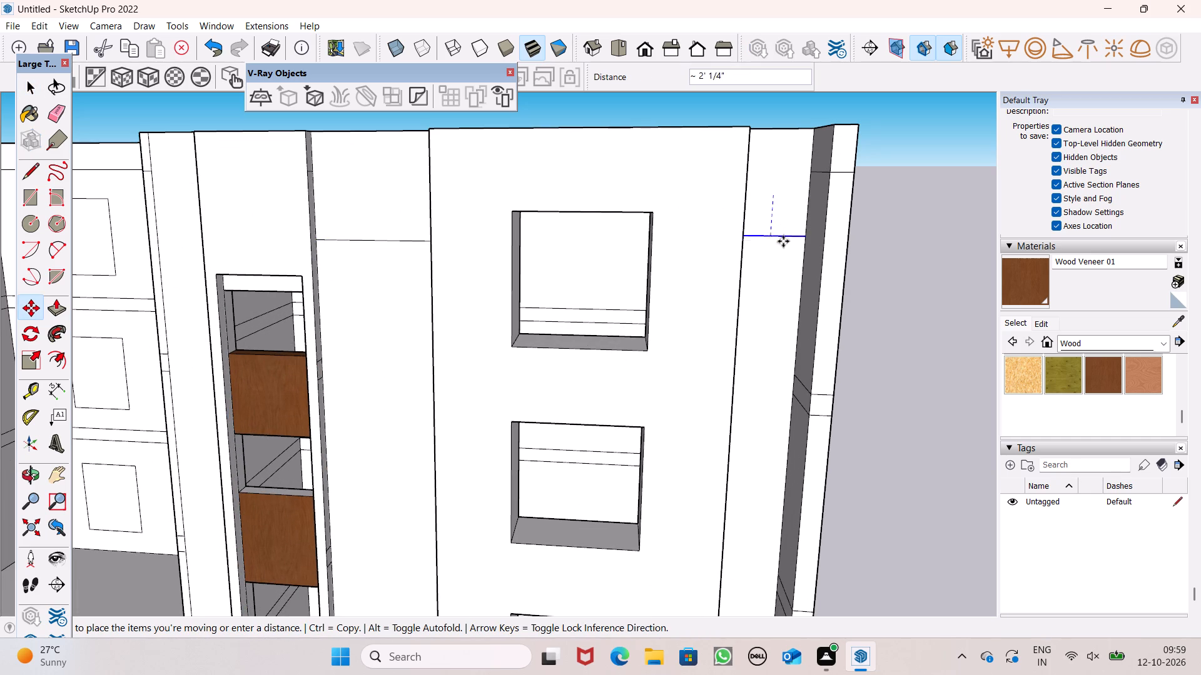
{"action": "left_click_drag", "start_coordinate": [783, 241], "coordinate": [783, 243]}
{"action": "left_click_drag", "start_coordinate": [783, 243], "coordinate": [783, 242]}
{"action": "key", "text": "space"}
{"action": "left_click", "coordinate": [886, 311]}
Array the horizontal line between the veneered frame and the projecting panel downward as 10 copies spaced about 1' 6 5/8" apart.
{"action": "middle_click_drag", "start_coordinate": [874, 312], "coordinate": [858, 314]}
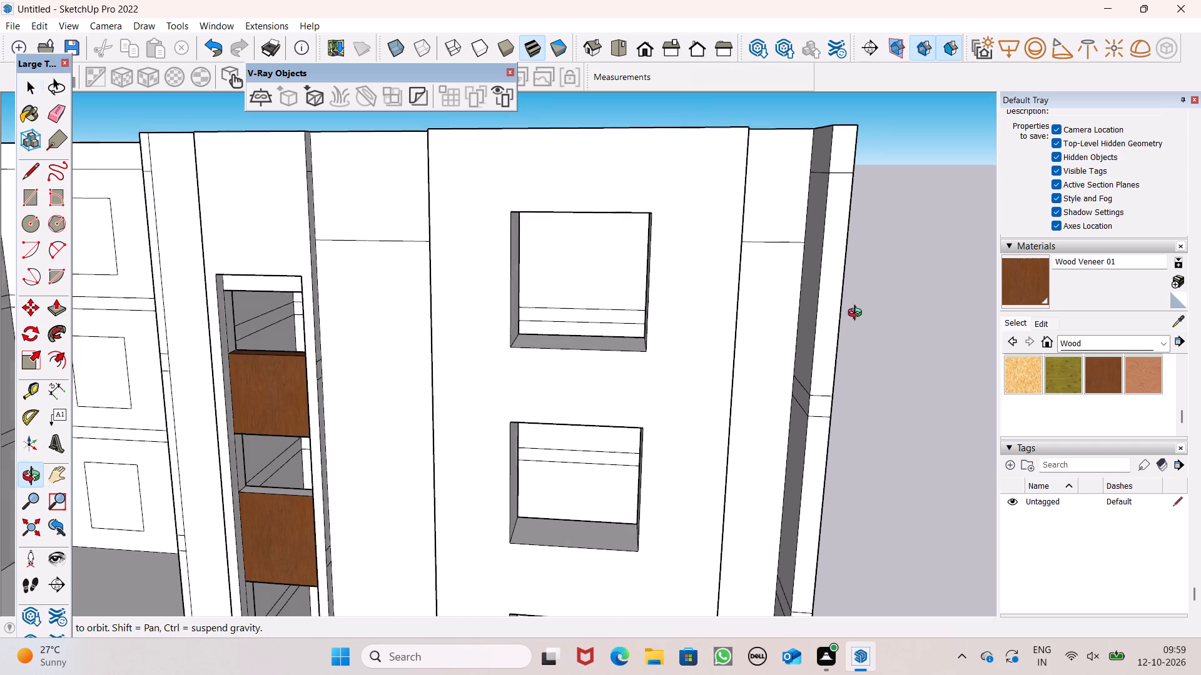
{"action": "middle_click_drag", "start_coordinate": [858, 314], "coordinate": [873, 260]}
{"action": "scroll", "coordinate": [859, 252], "scroll_direction": "down", "scroll_amount": 3}
{"action": "middle_click_drag", "start_coordinate": [776, 282], "coordinate": [819, 326]}
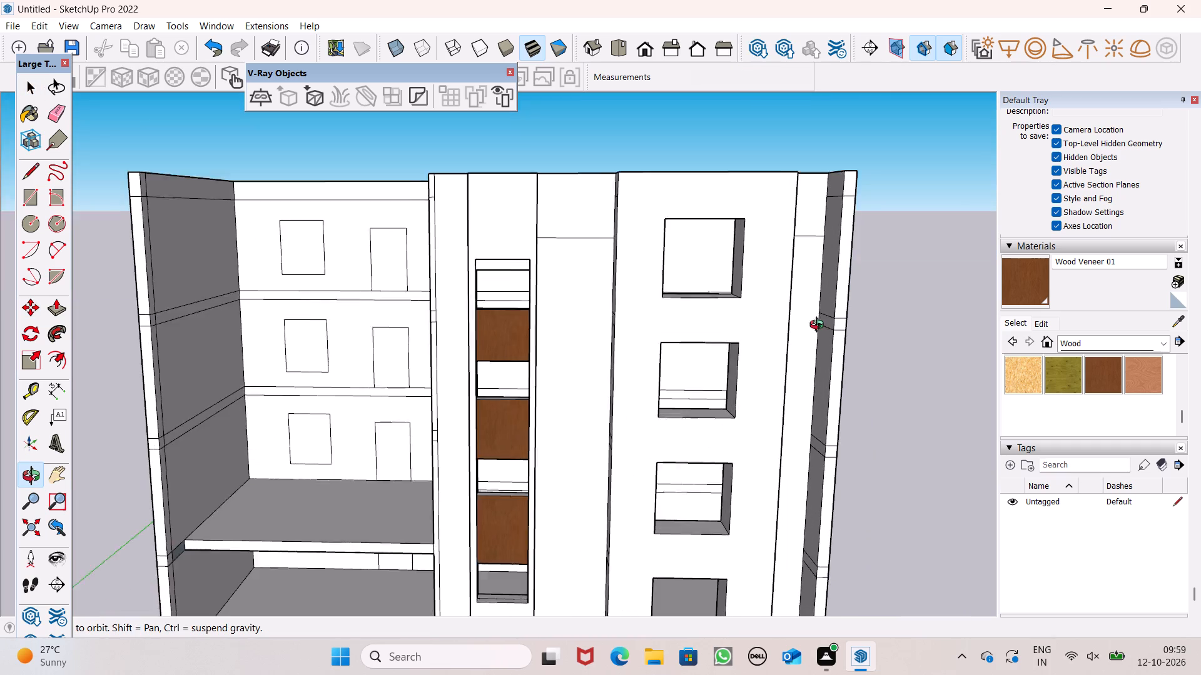
{"action": "middle_click_drag", "start_coordinate": [819, 326], "coordinate": [816, 309]}
{"action": "scroll", "coordinate": [711, 138], "scroll_direction": "down", "scroll_amount": 3}
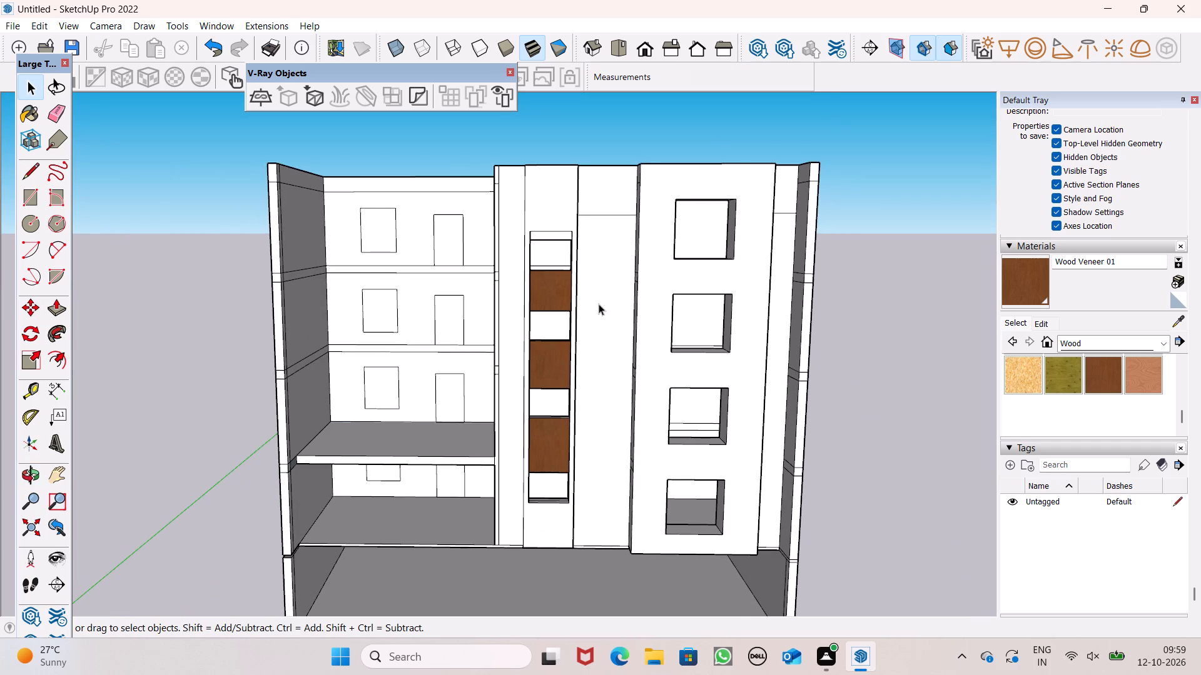
{"action": "scroll", "coordinate": [597, 304], "scroll_direction": "up", "scroll_amount": 1}
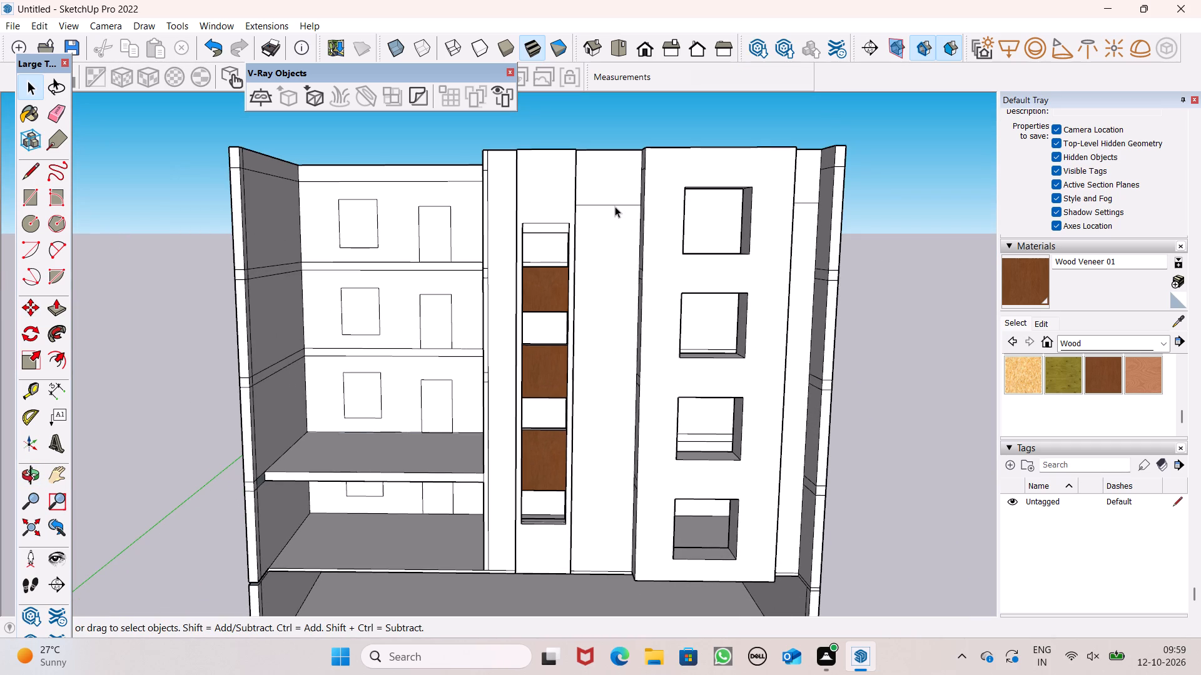
{"action": "left_click", "coordinate": [614, 202]}
{"action": "left_click", "coordinate": [627, 133]}
{"action": "scroll", "coordinate": [637, 231], "scroll_direction": "up", "scroll_amount": 6}
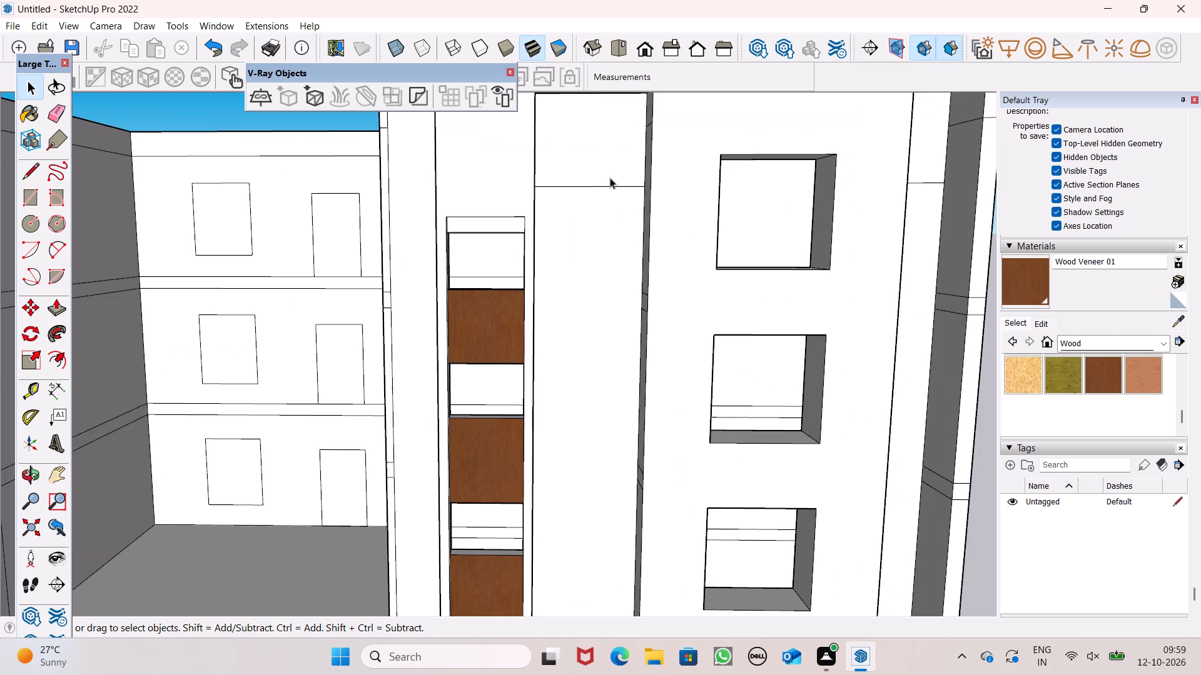
{"action": "left_click", "coordinate": [614, 180]}
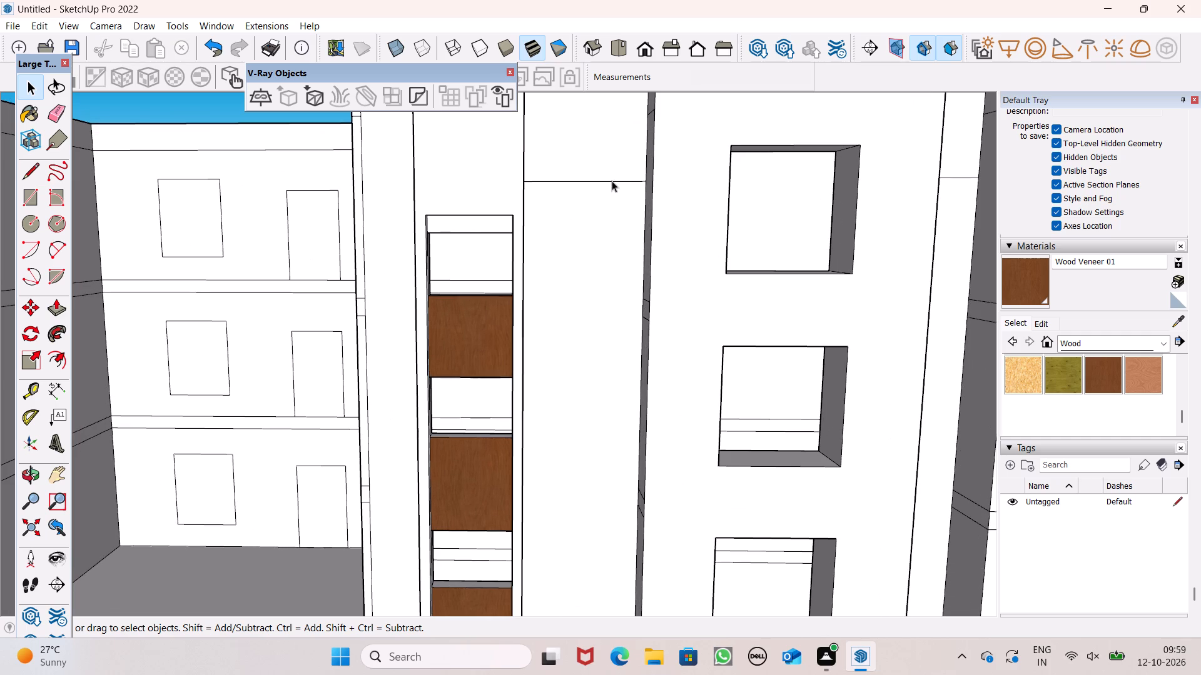
{"action": "key", "text": "m"}
{"action": "key", "text": "Return"}
{"action": "left_click_drag", "start_coordinate": [609, 183], "coordinate": [613, 190]}
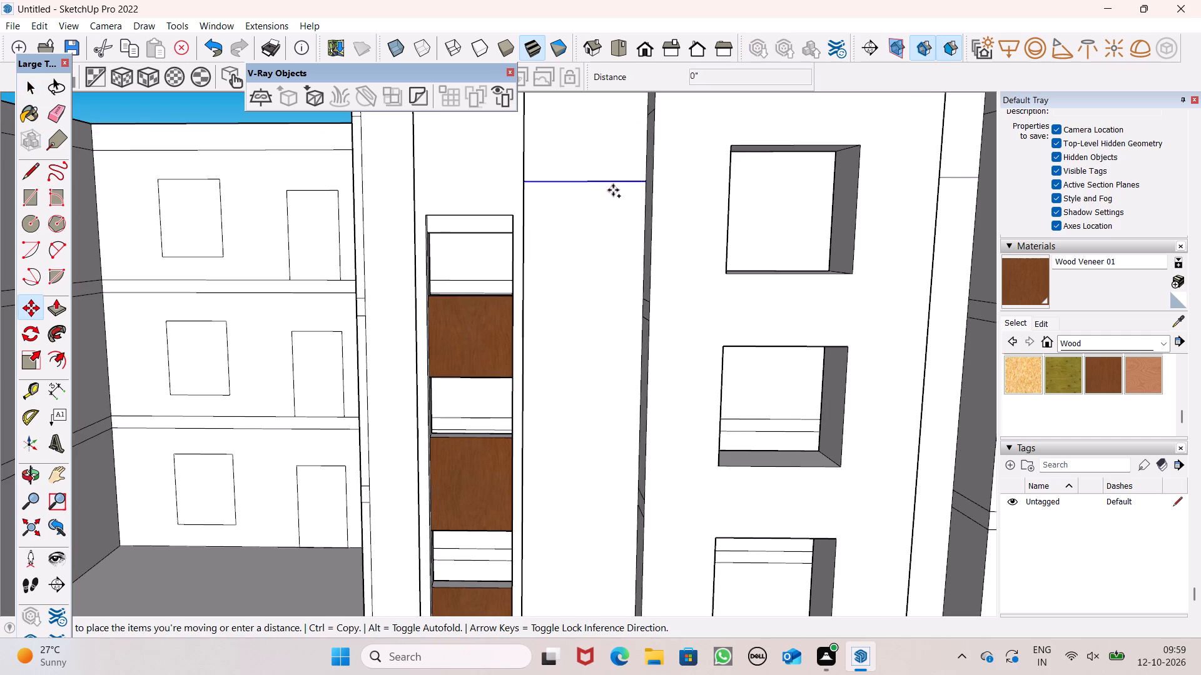
{"action": "left_click_drag", "start_coordinate": [613, 190], "coordinate": [615, 210]}
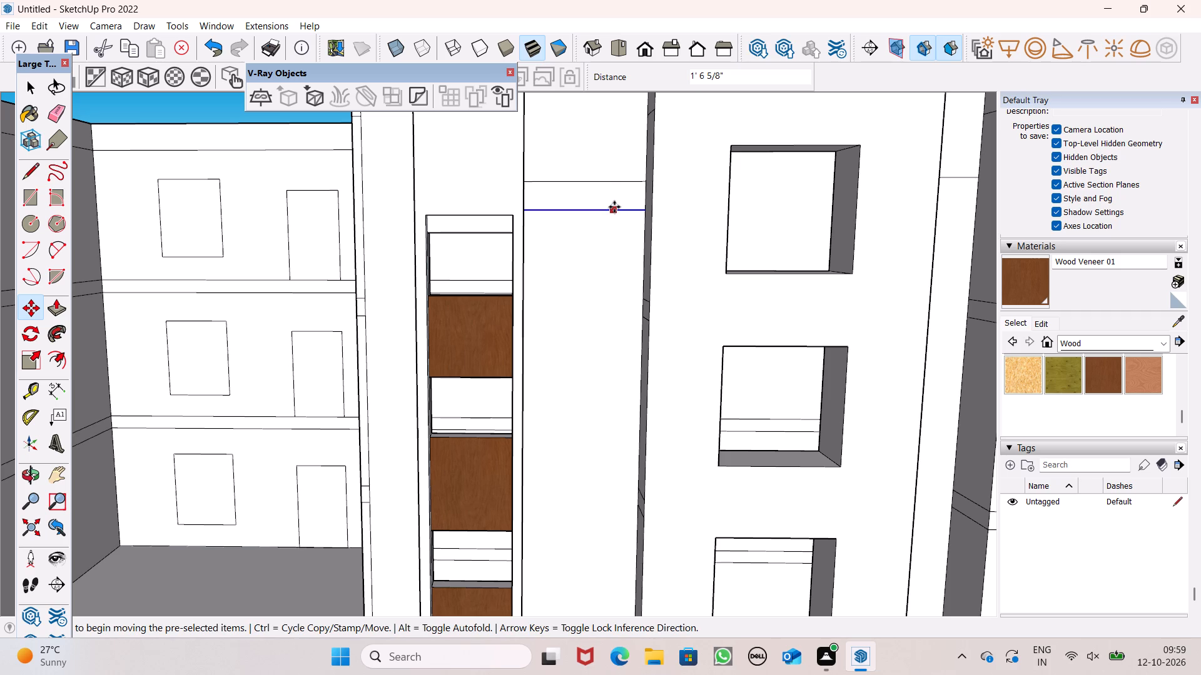
{"action": "key", "text": "shift+asterisk"}
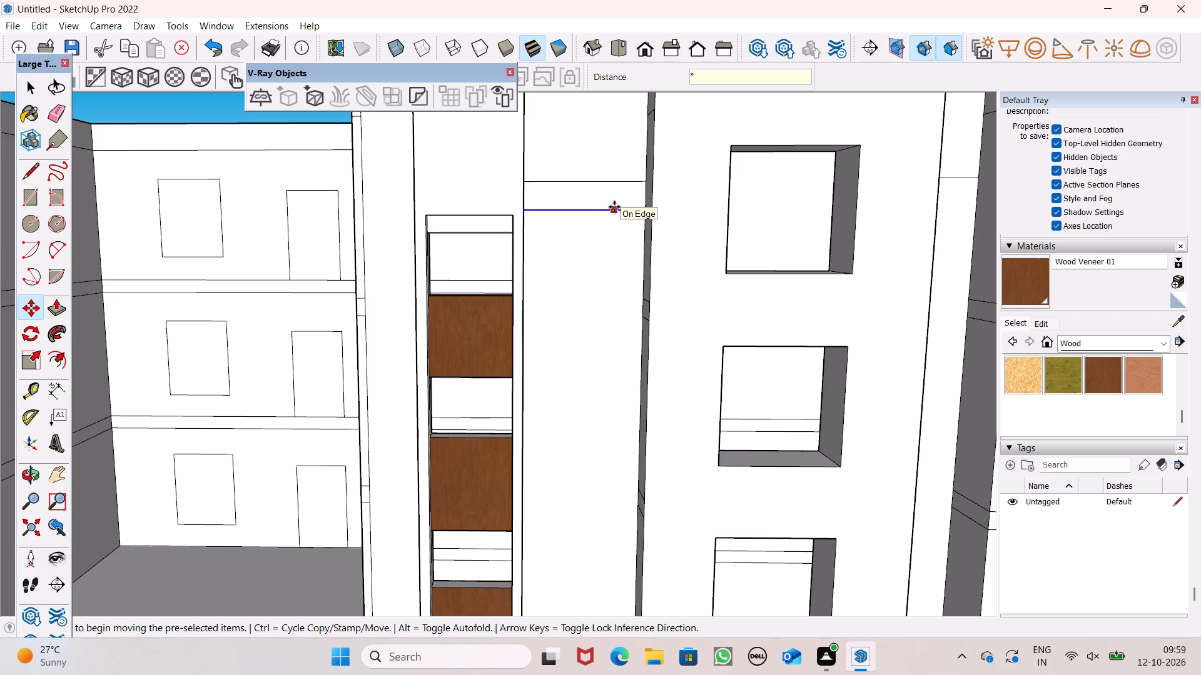
{"action": "type", "text": "10'"}
{"action": "key", "text": "BackSpace"}
{"action": "key", "text": "Return"}
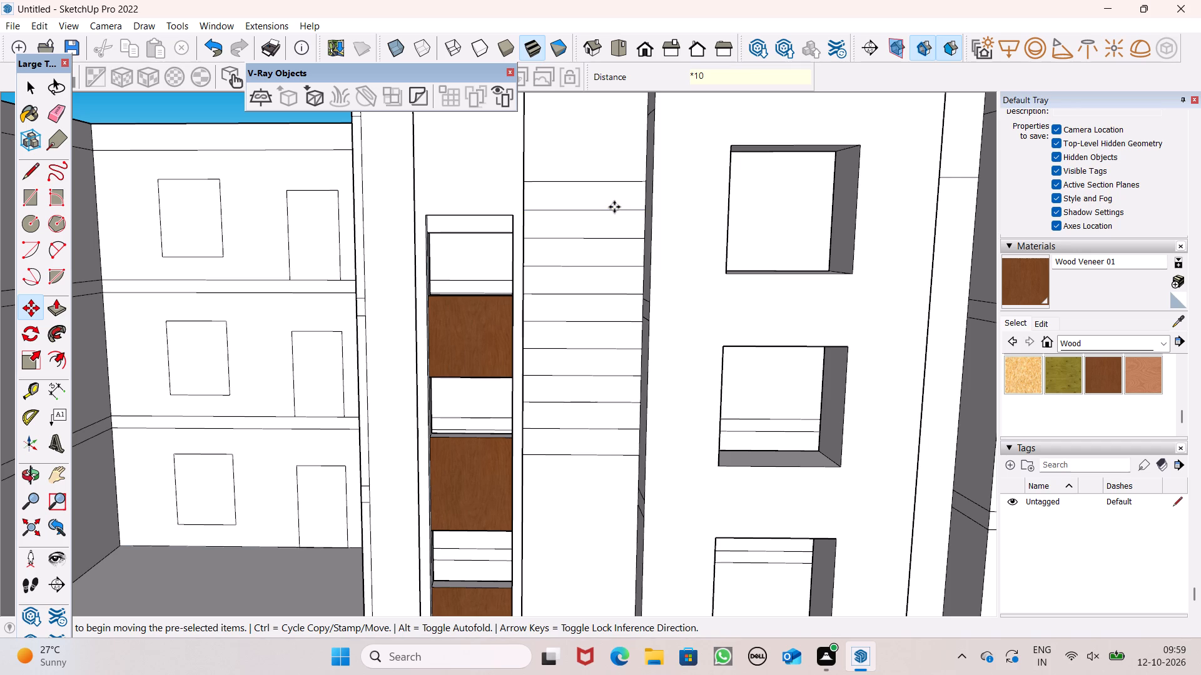
{"action": "scroll", "coordinate": [676, 227], "scroll_direction": "down", "scroll_amount": 9}
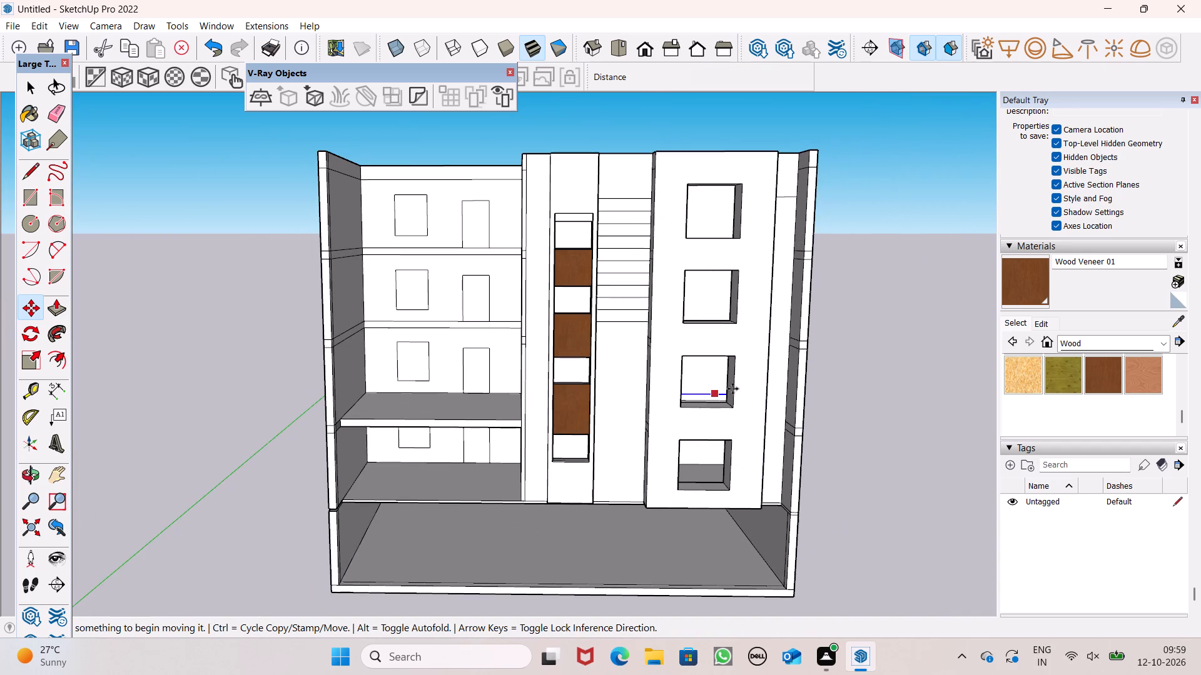
{"action": "scroll", "coordinate": [774, 173], "scroll_direction": "up", "scroll_amount": 8}
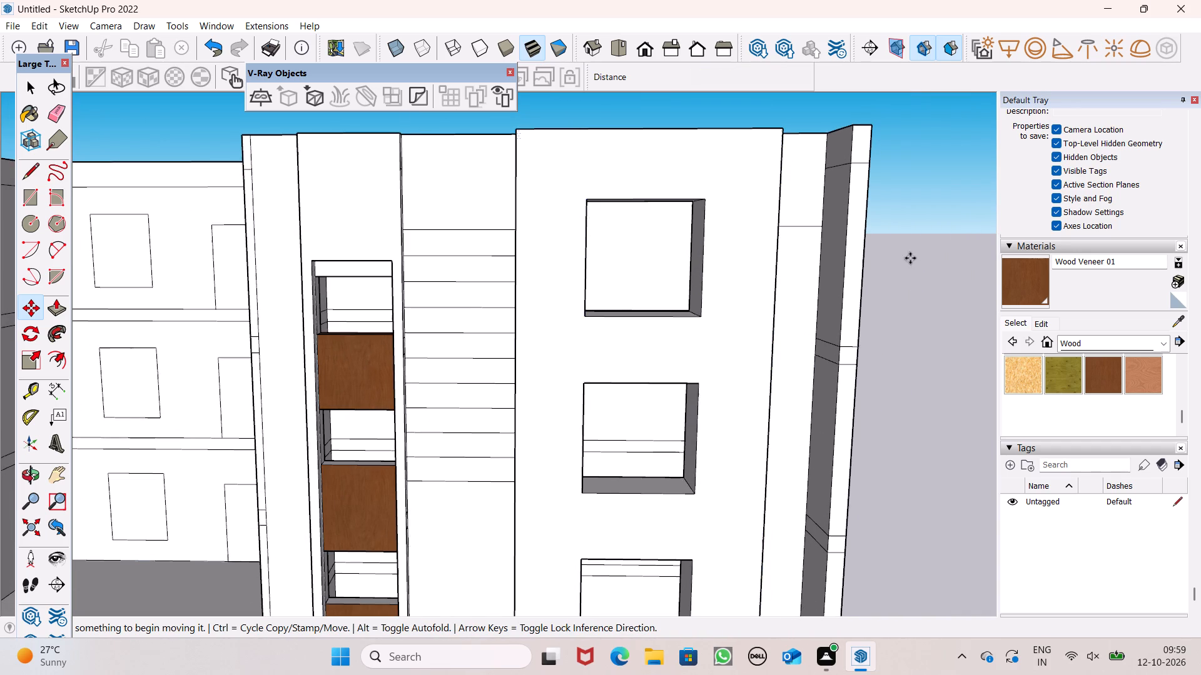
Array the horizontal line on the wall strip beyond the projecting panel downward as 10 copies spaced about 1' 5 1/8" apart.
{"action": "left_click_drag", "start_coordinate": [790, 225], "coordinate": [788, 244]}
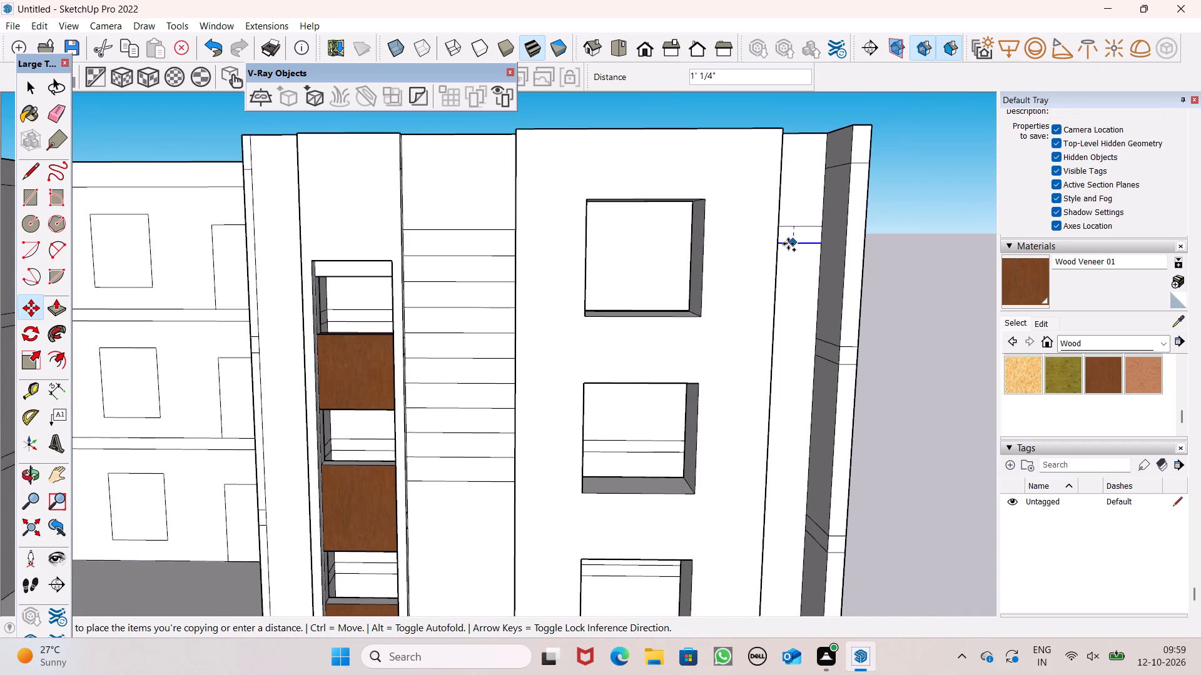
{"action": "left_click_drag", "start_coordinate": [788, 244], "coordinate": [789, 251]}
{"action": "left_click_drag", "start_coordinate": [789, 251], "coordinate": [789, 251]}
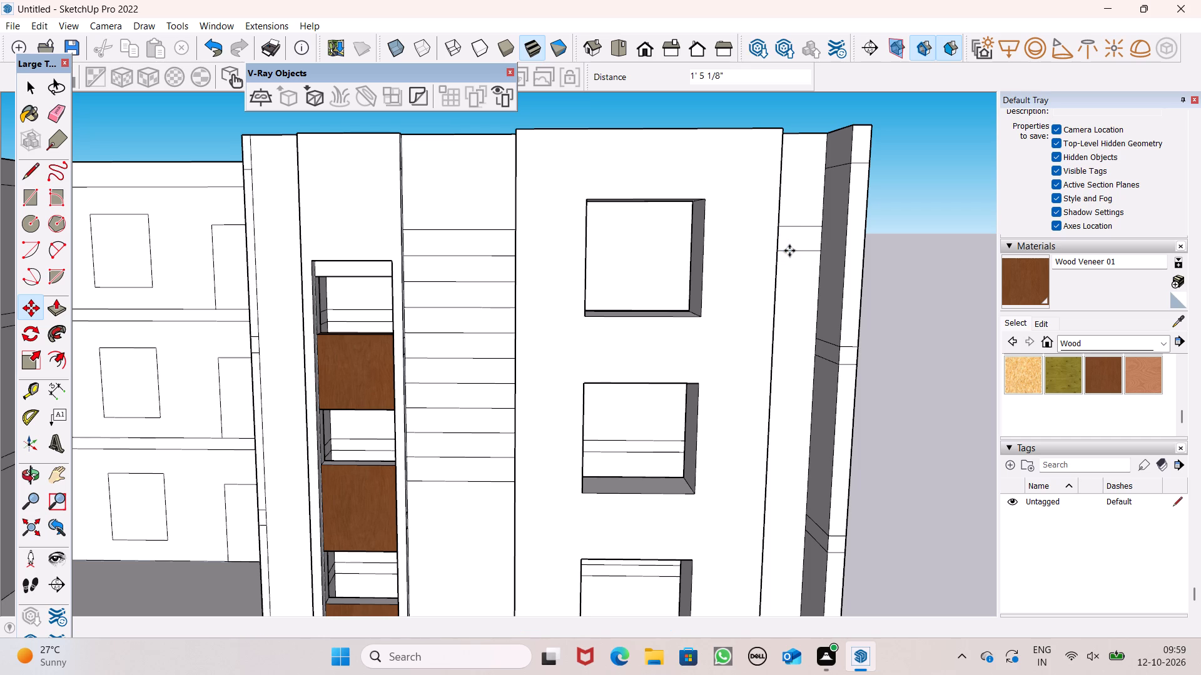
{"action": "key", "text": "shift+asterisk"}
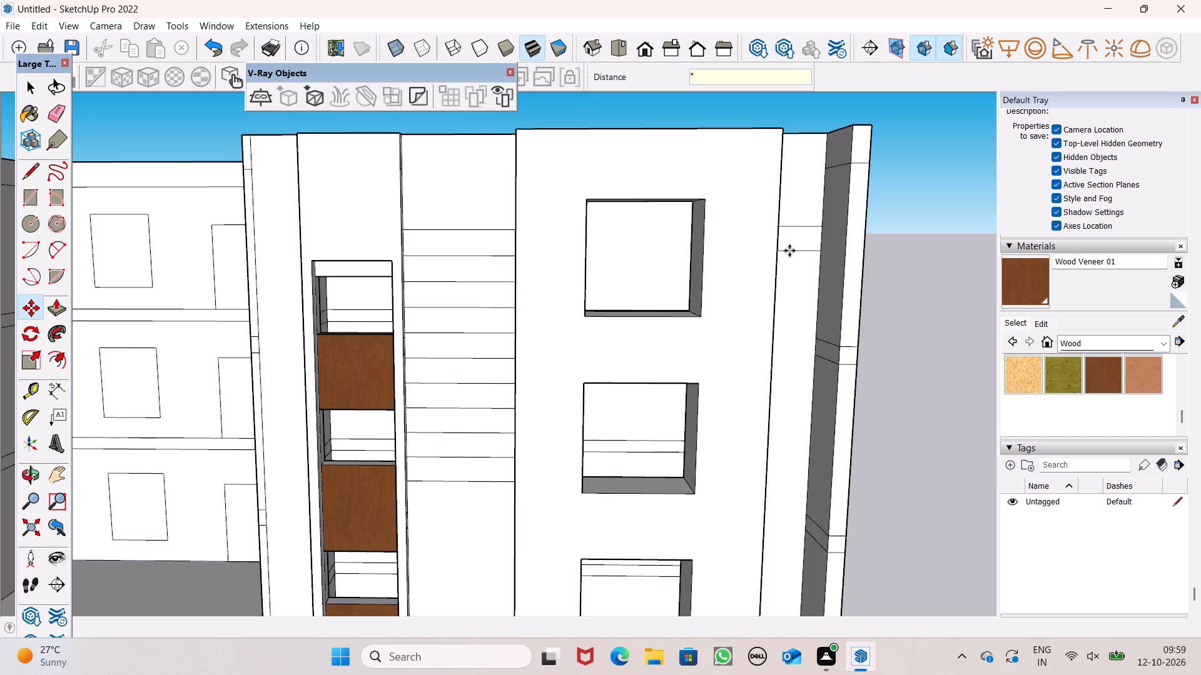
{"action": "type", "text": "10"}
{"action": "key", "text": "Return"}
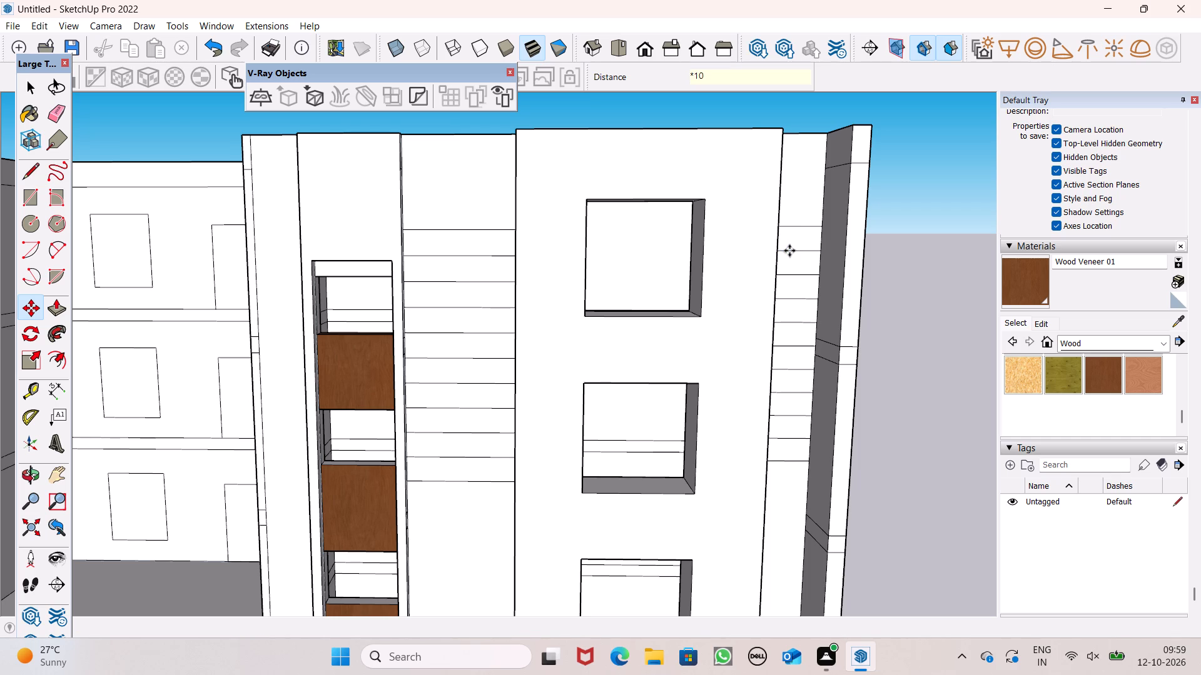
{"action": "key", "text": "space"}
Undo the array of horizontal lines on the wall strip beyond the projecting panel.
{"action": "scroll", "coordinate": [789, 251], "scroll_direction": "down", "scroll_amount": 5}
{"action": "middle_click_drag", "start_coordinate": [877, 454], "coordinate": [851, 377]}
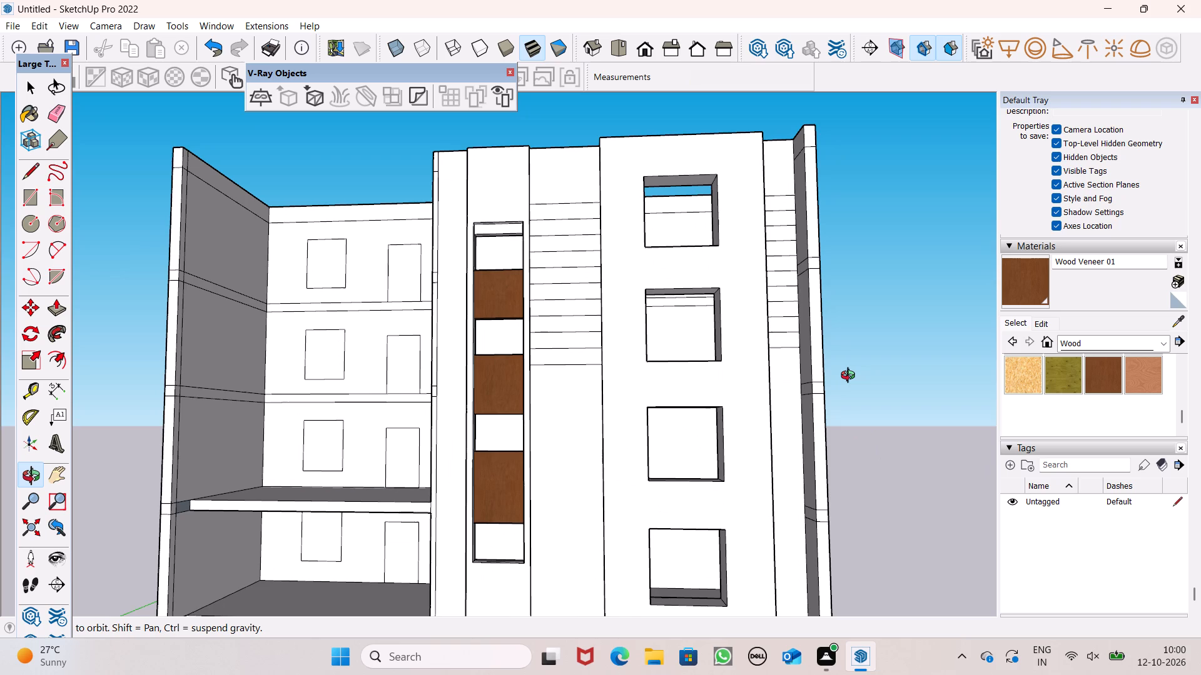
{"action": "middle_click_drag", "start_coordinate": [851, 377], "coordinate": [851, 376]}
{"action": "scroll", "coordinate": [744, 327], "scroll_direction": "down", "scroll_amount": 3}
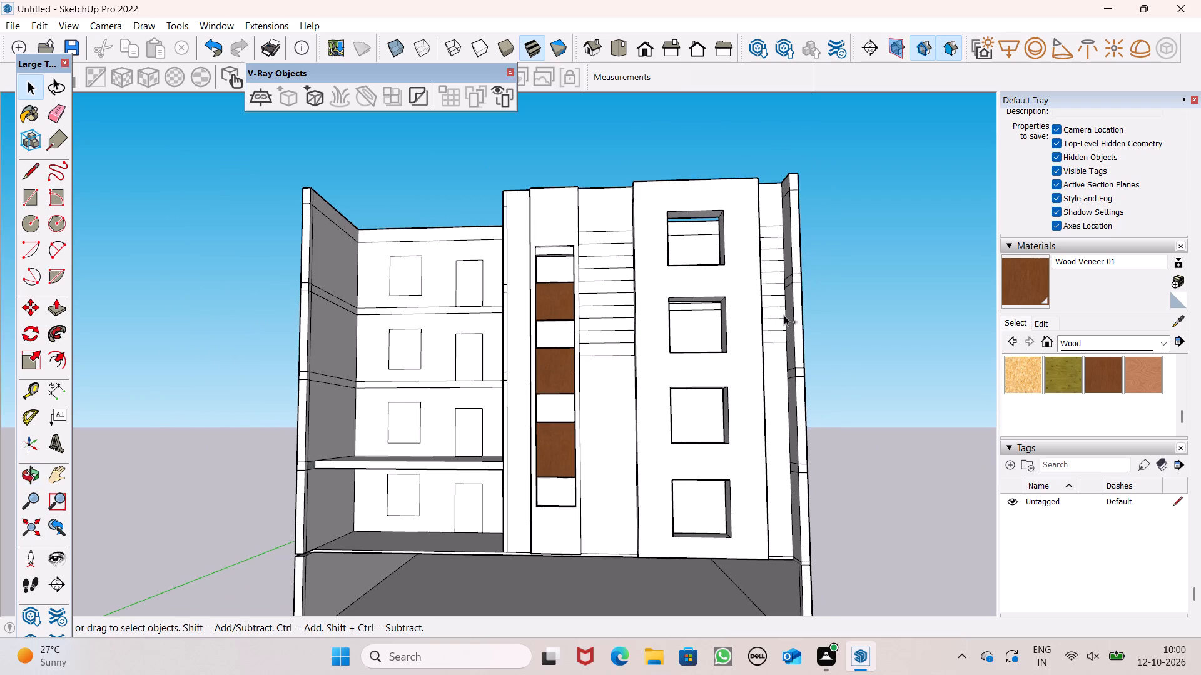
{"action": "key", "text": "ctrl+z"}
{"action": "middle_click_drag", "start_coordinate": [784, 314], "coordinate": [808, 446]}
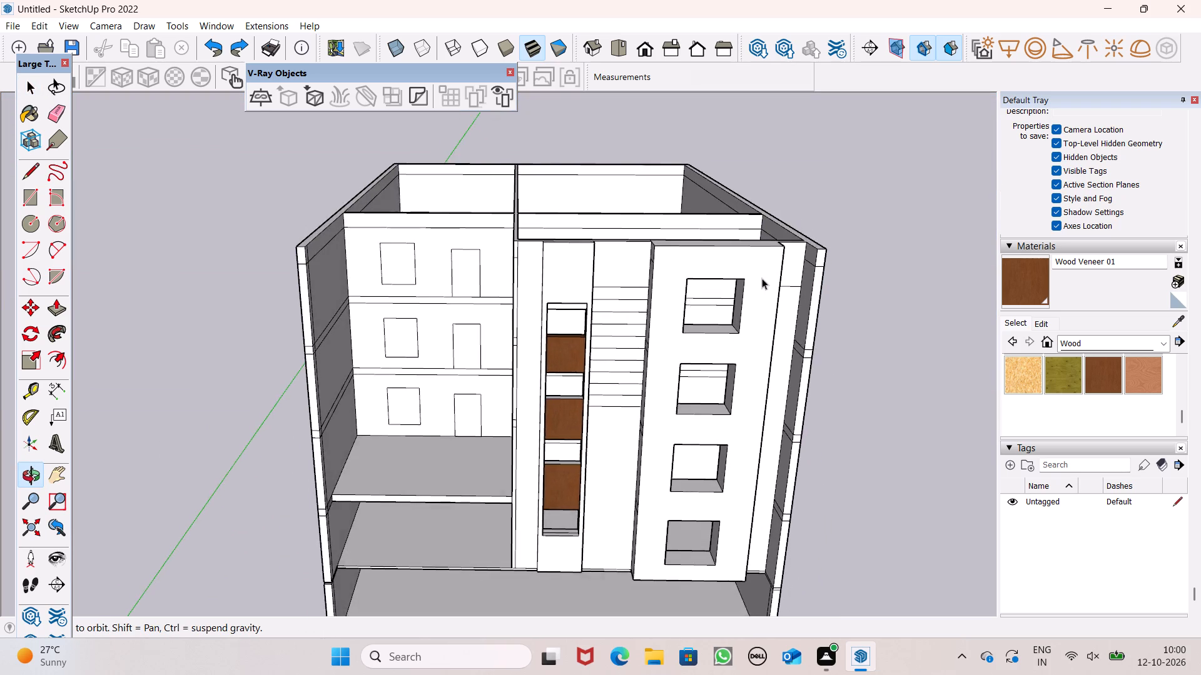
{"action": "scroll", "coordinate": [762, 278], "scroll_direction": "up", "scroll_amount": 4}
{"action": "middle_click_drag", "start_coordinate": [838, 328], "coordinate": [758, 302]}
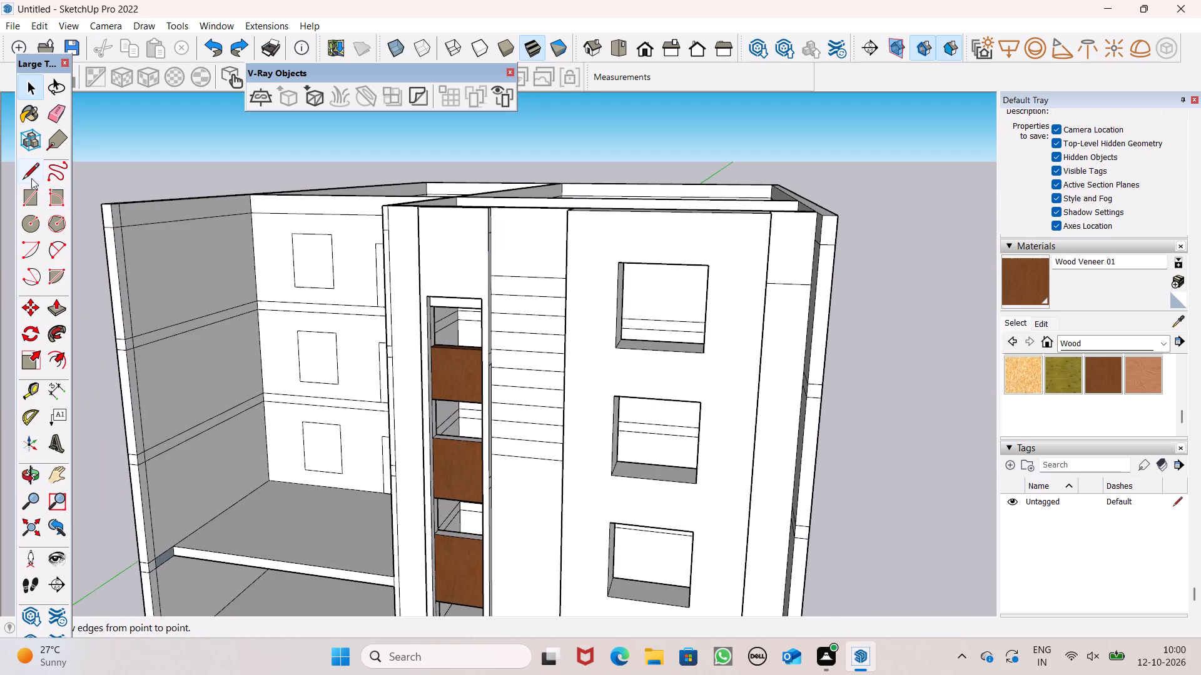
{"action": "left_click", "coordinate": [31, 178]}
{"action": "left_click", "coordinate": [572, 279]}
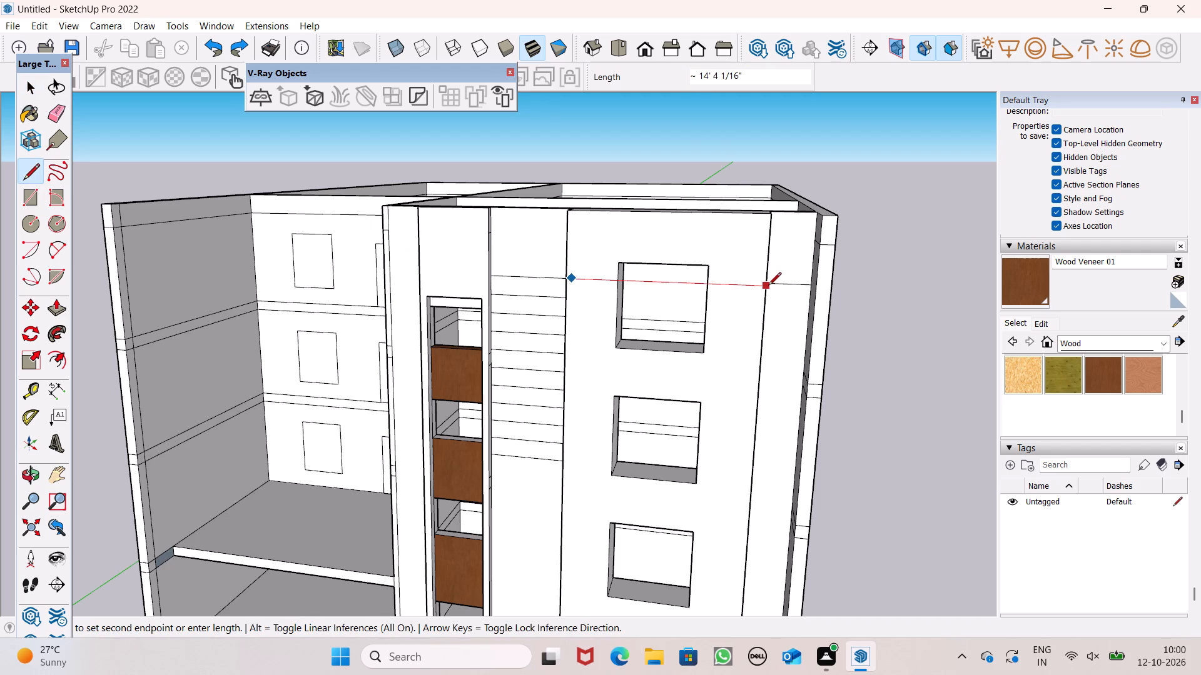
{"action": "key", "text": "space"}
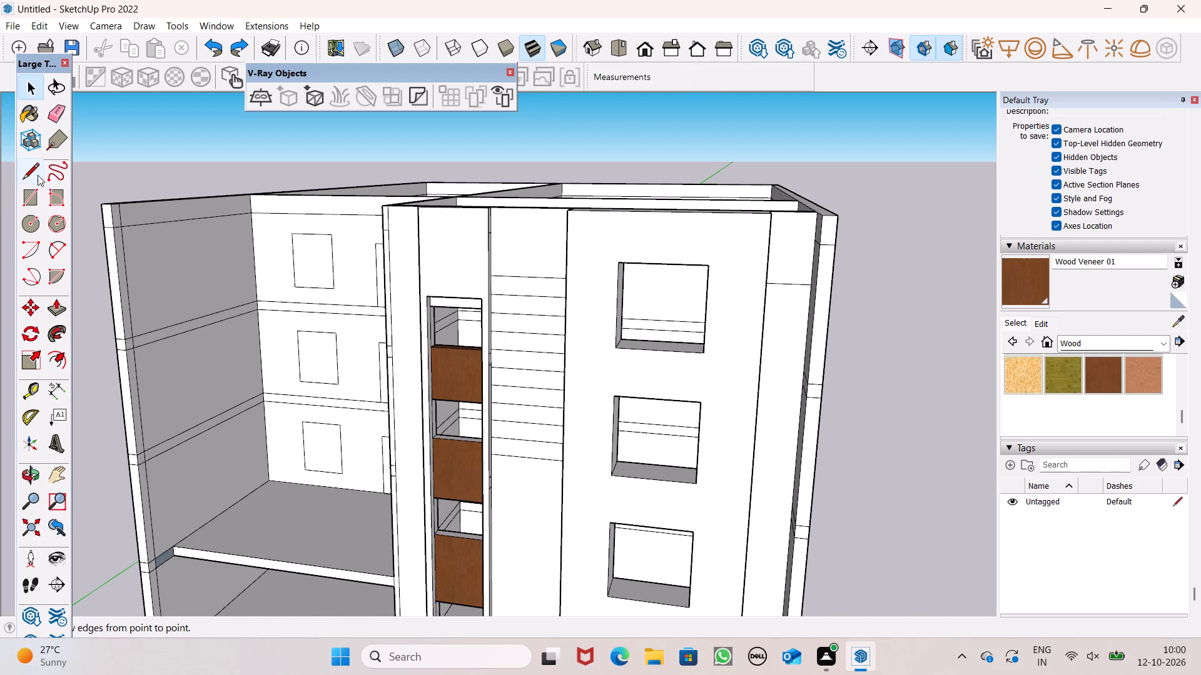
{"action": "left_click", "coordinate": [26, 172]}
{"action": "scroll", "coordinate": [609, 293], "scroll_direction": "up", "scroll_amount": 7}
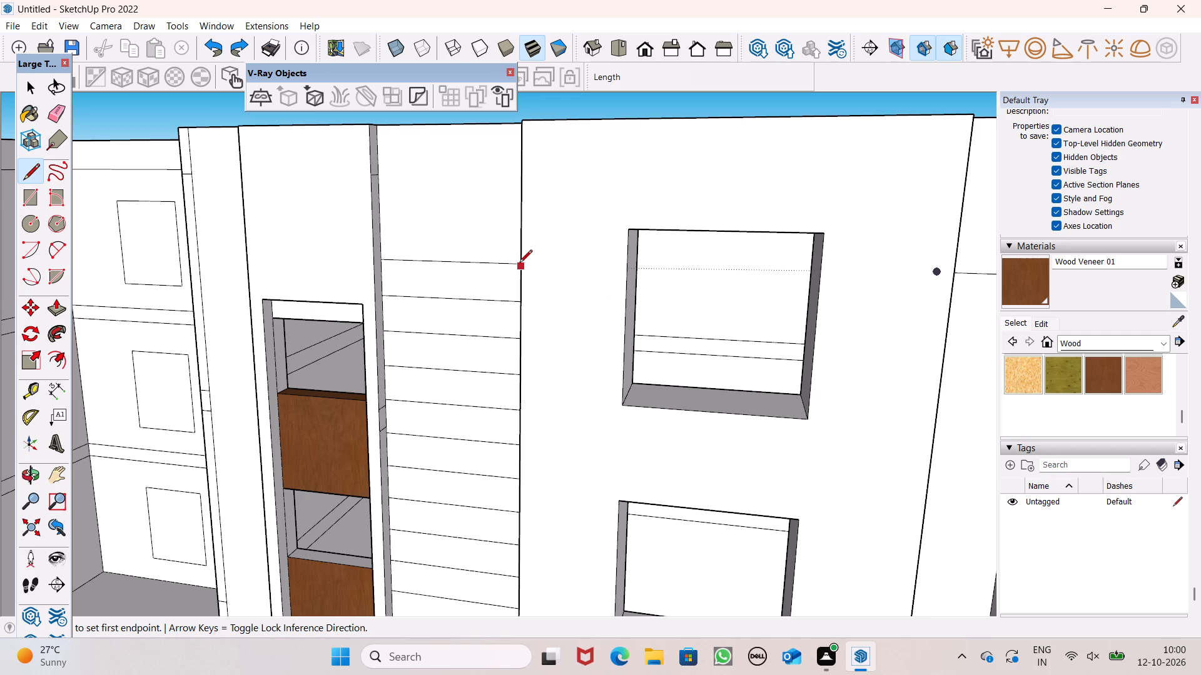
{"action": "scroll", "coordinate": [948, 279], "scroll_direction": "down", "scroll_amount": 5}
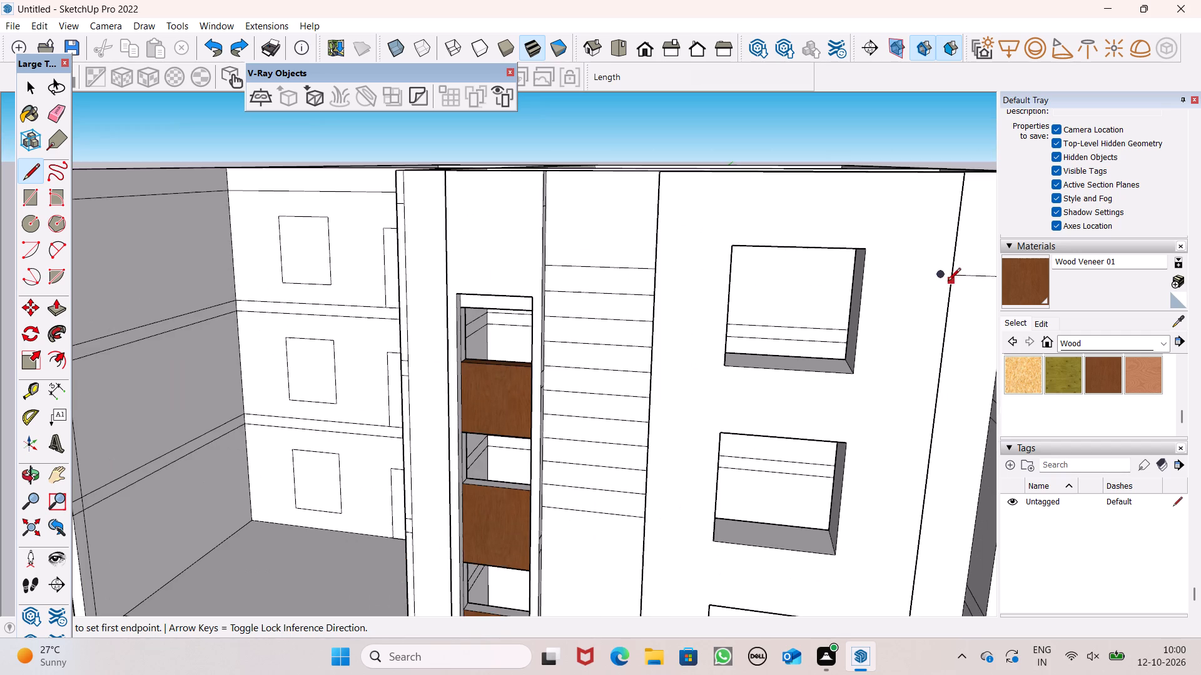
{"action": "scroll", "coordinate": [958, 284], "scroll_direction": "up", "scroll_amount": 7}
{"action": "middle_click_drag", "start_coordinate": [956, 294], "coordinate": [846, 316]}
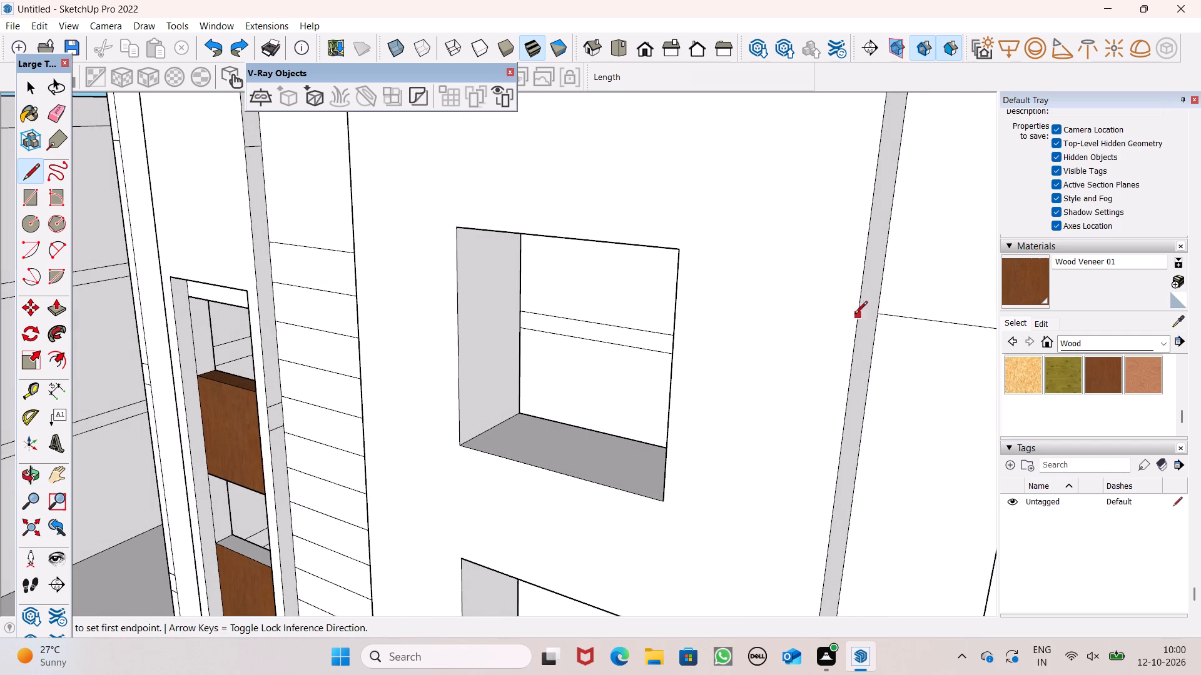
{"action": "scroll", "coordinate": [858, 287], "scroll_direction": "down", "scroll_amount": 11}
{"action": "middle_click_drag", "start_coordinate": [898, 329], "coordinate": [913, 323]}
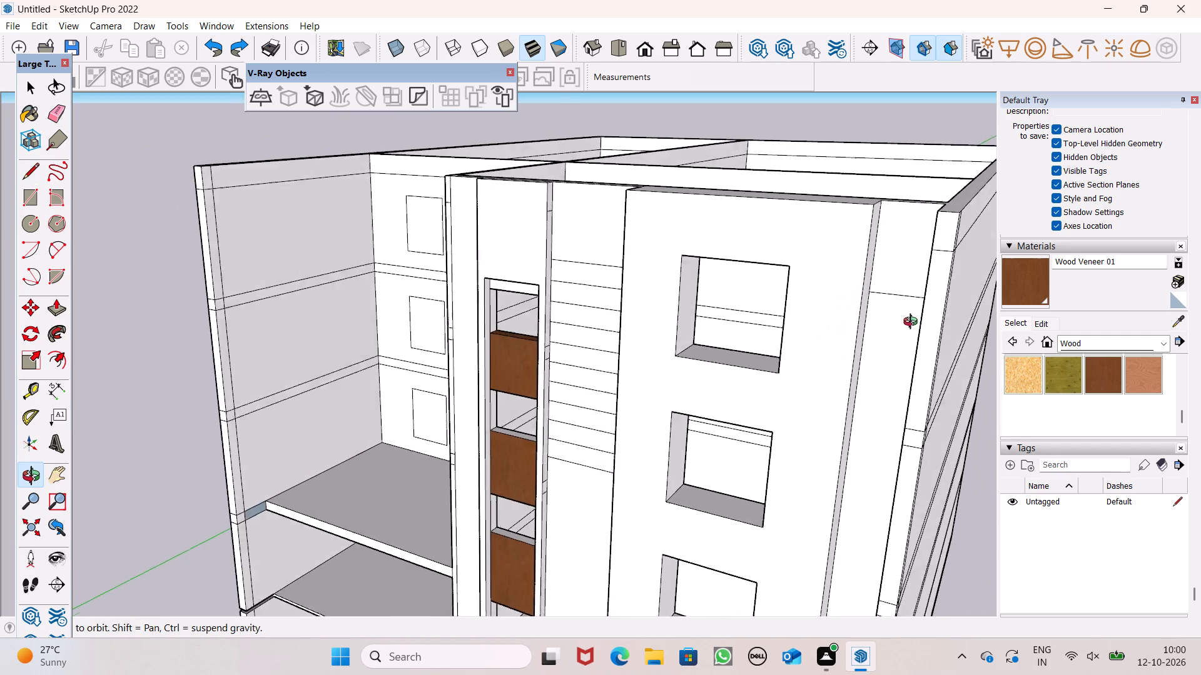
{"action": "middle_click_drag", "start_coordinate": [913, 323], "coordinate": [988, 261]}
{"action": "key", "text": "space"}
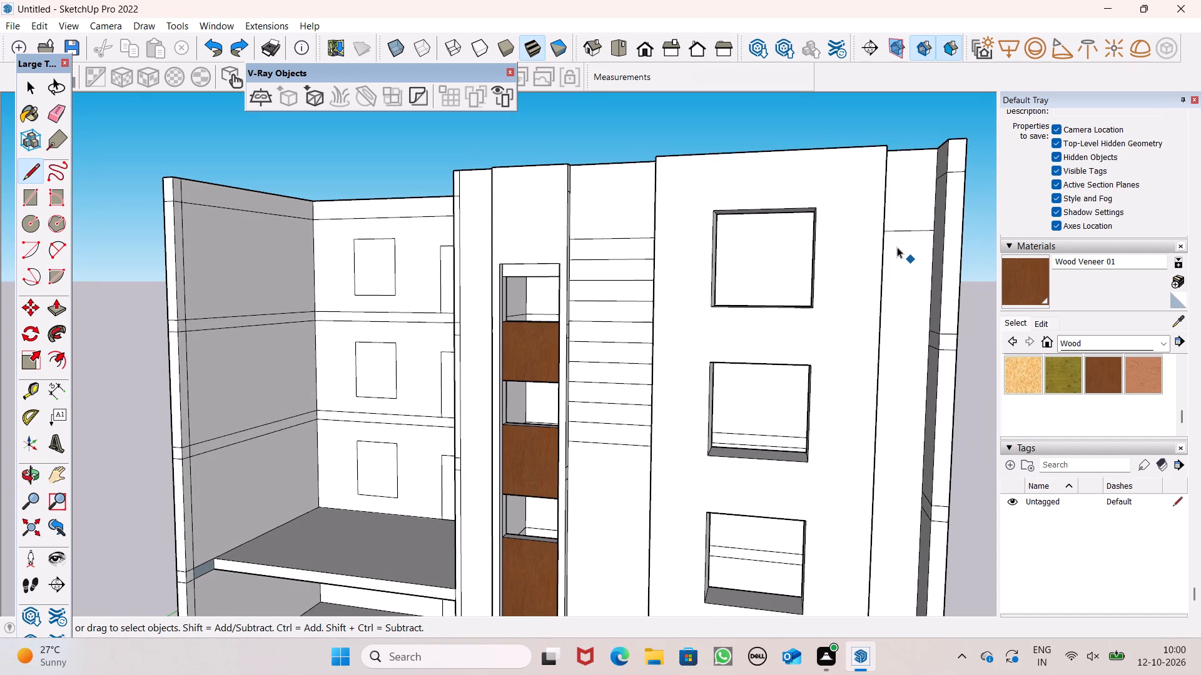
Measure from the wall top down to the first horizontal line on the strip between the veneered frame and the projecting panel.
{"action": "left_click", "coordinate": [43, 374]}
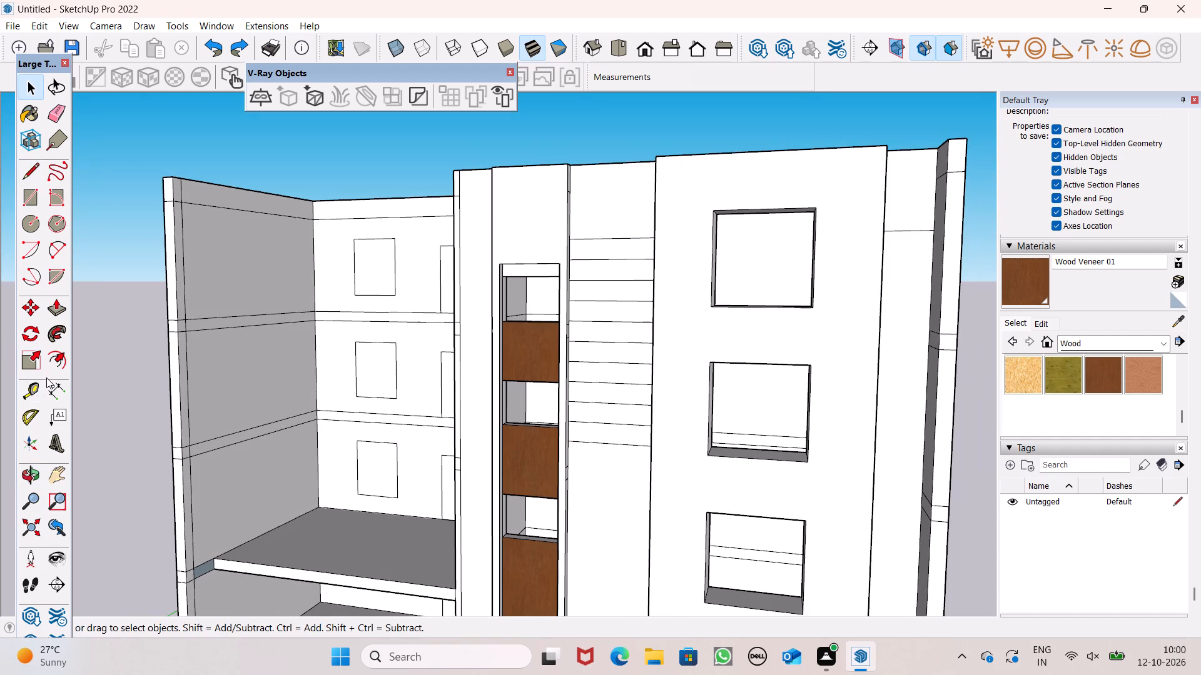
{"action": "left_click", "coordinate": [47, 377]}
{"action": "left_click", "coordinate": [51, 382]}
{"action": "middle_click_drag", "start_coordinate": [563, 244], "coordinate": [600, 306]}
{"action": "scroll", "coordinate": [629, 206], "scroll_direction": "up", "scroll_amount": 6}
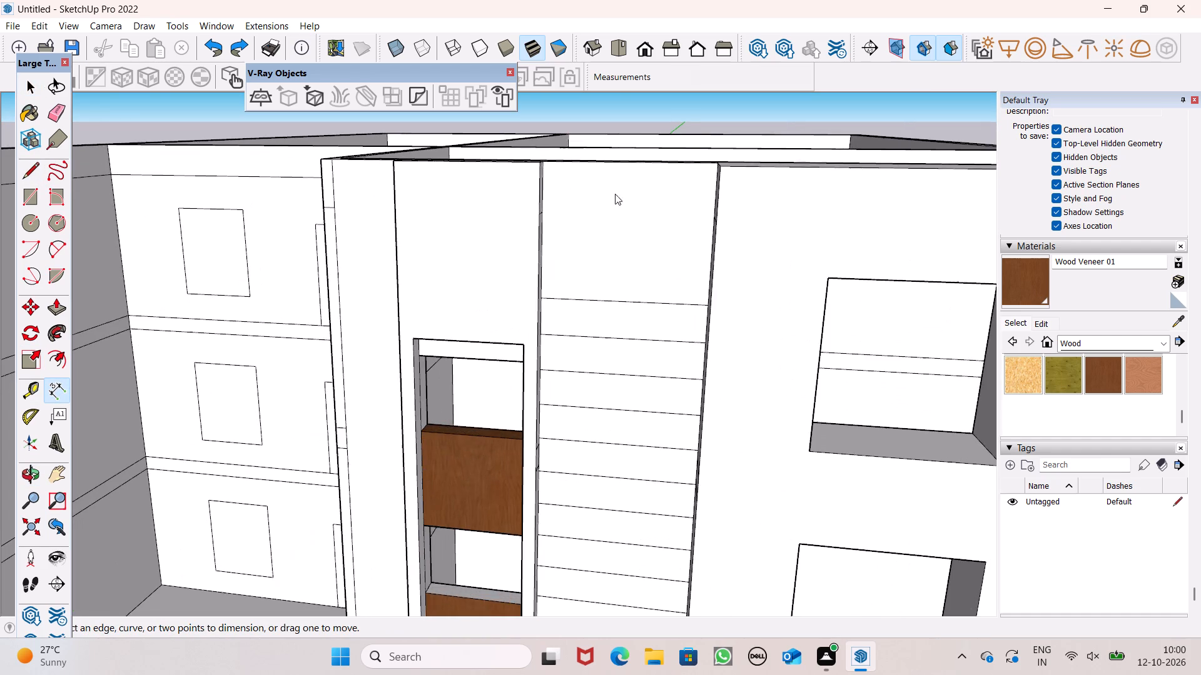
{"action": "scroll", "coordinate": [542, 176], "scroll_direction": "up", "scroll_amount": 6}
{"action": "left_click", "coordinate": [543, 154]}
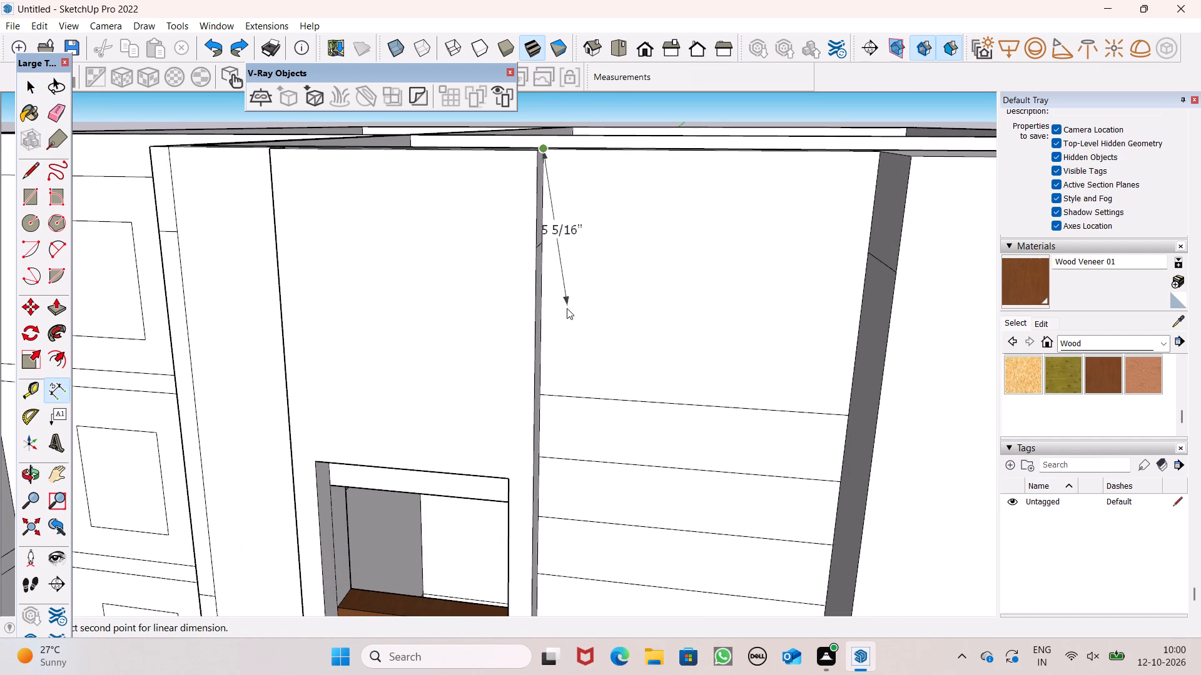
{"action": "scroll", "coordinate": [383, 285], "scroll_direction": "down", "scroll_amount": 7}
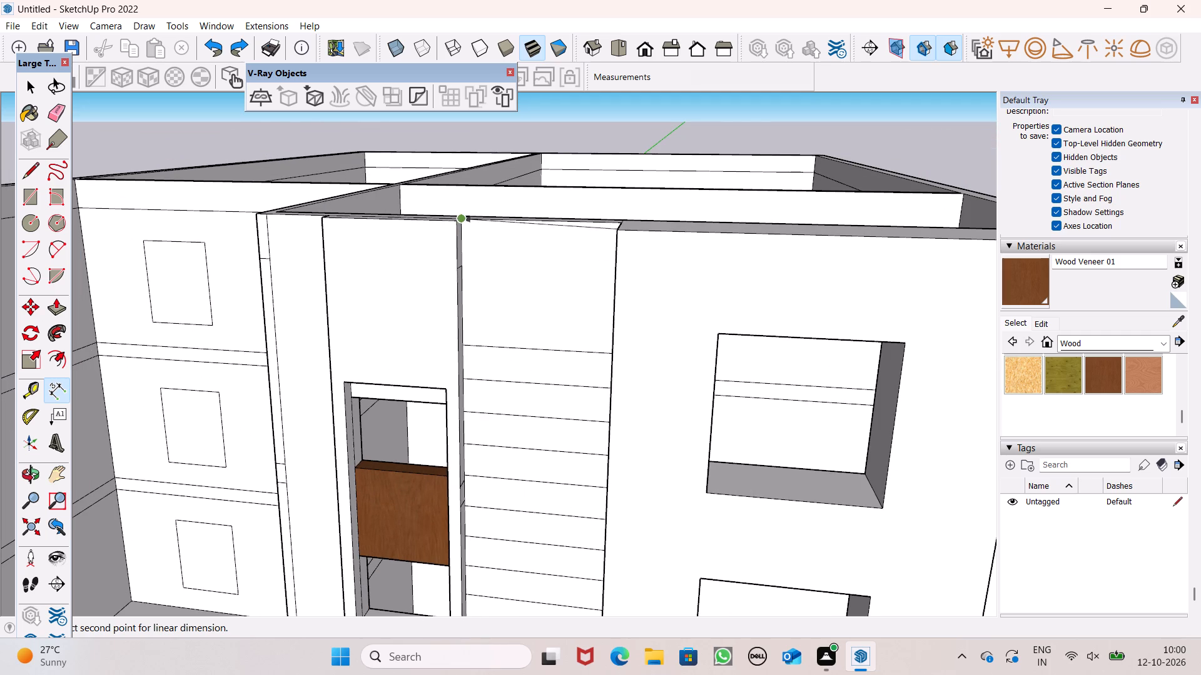
{"action": "key", "text": "space"}
Measure from the wall top down to the horizontal line on the strip beyond the projecting panel.
{"action": "scroll", "coordinate": [505, 275], "scroll_direction": "down", "scroll_amount": 4}
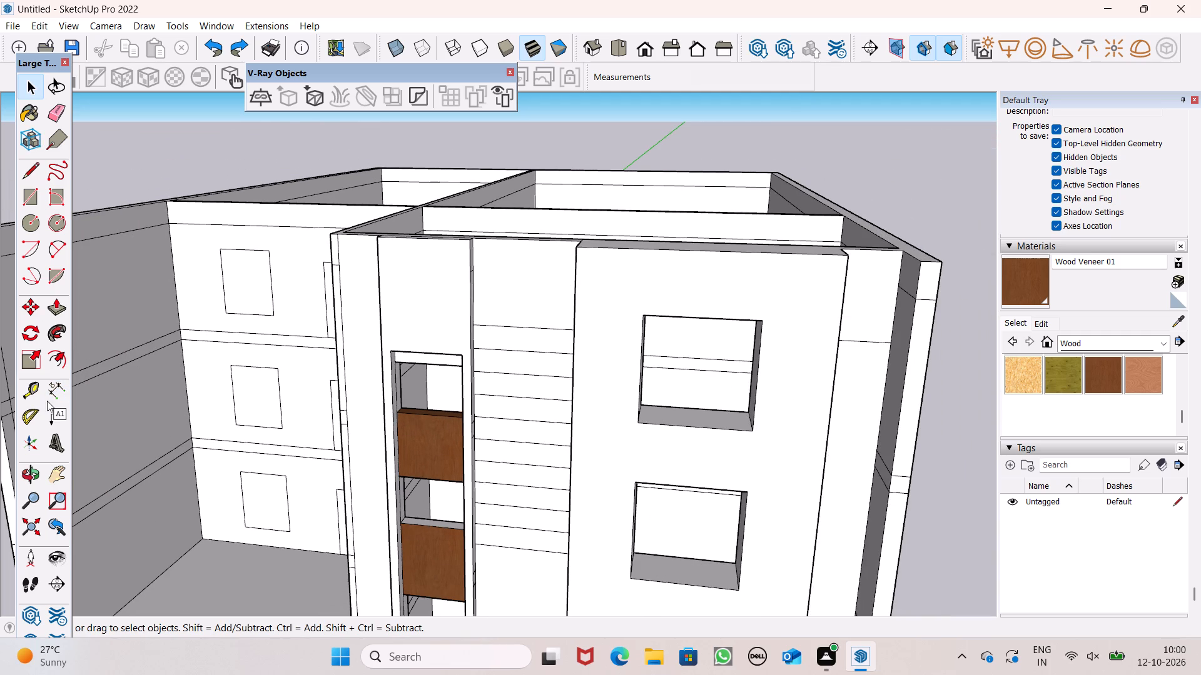
{"action": "left_click", "coordinate": [47, 401]}
{"action": "scroll", "coordinate": [935, 281], "scroll_direction": "up", "scroll_amount": 7}
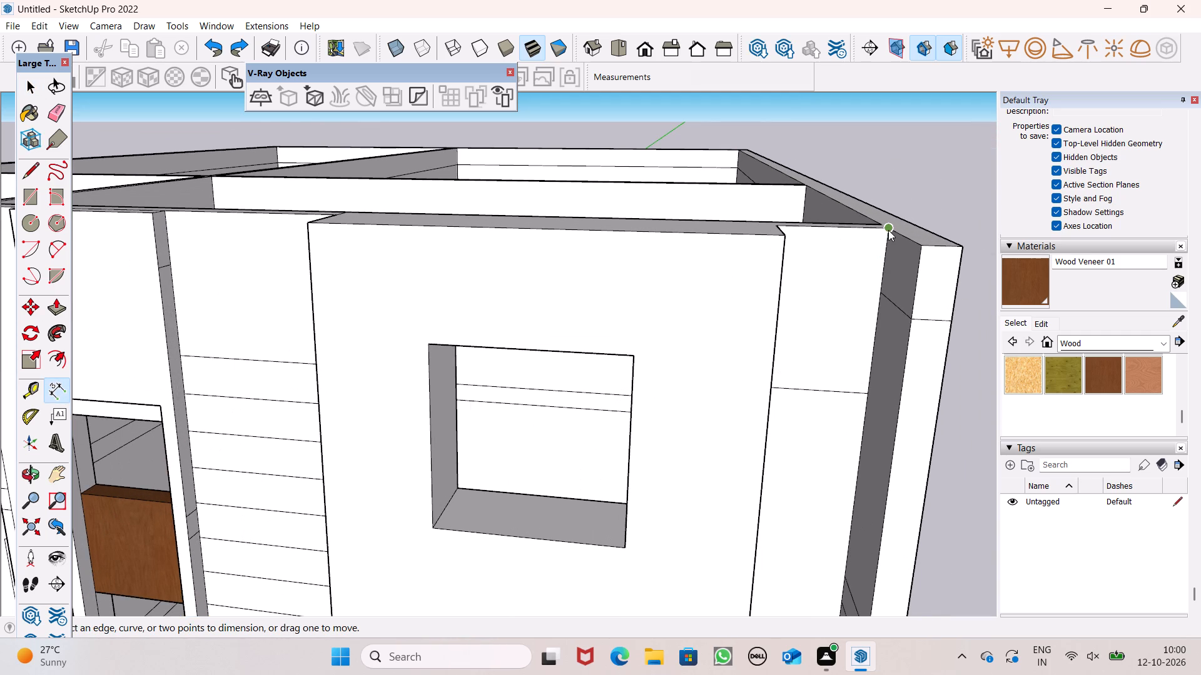
{"action": "left_click", "coordinate": [889, 230]}
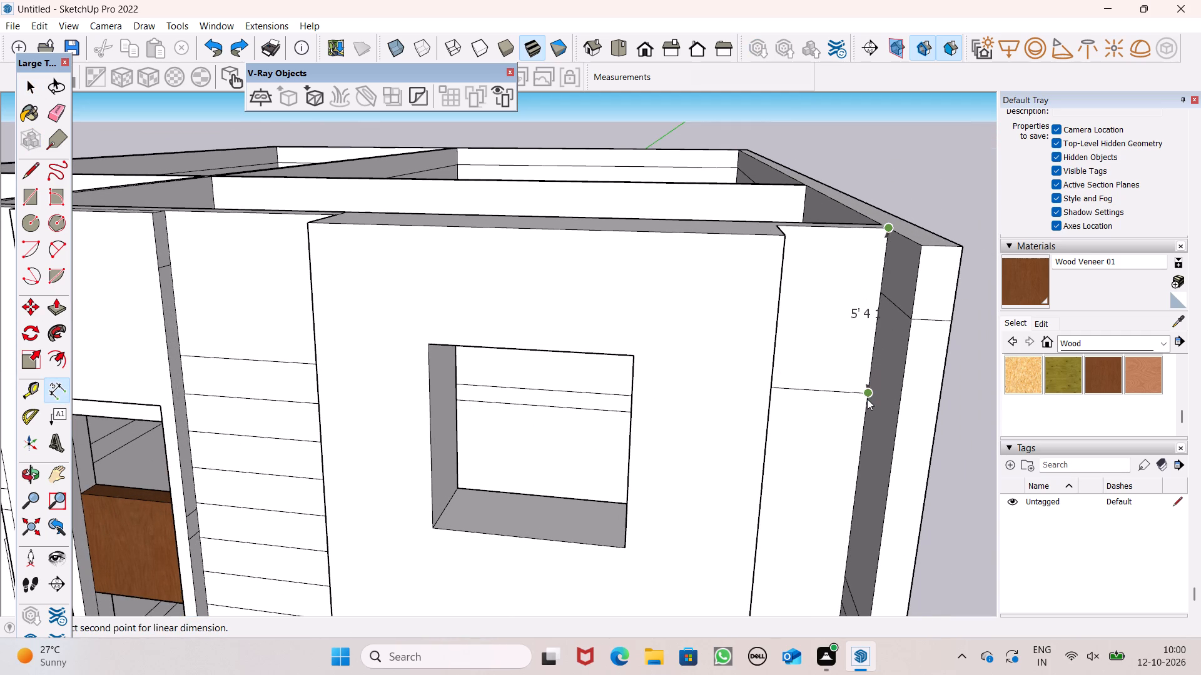
{"action": "key", "text": "space"}
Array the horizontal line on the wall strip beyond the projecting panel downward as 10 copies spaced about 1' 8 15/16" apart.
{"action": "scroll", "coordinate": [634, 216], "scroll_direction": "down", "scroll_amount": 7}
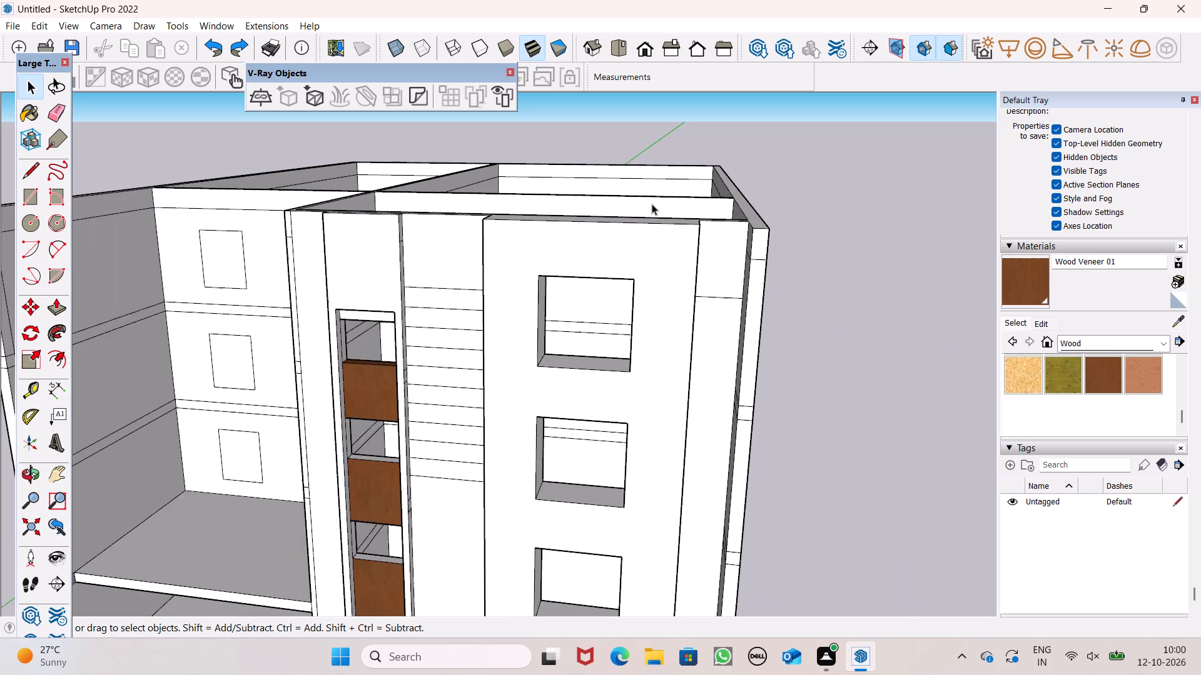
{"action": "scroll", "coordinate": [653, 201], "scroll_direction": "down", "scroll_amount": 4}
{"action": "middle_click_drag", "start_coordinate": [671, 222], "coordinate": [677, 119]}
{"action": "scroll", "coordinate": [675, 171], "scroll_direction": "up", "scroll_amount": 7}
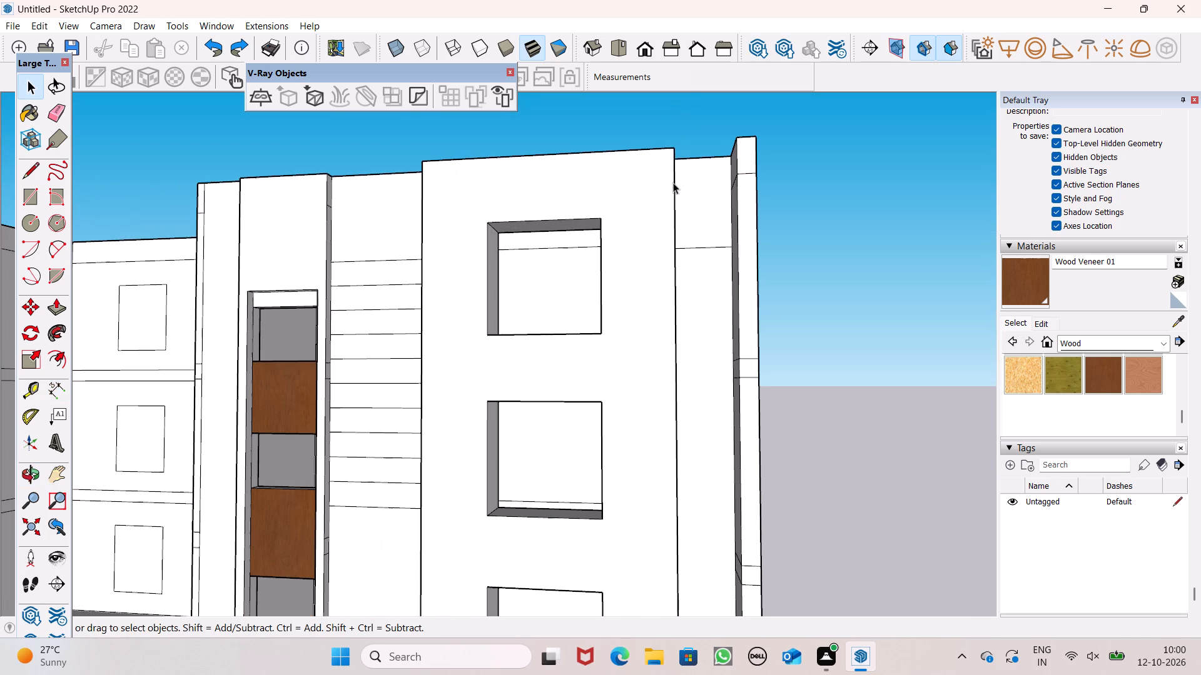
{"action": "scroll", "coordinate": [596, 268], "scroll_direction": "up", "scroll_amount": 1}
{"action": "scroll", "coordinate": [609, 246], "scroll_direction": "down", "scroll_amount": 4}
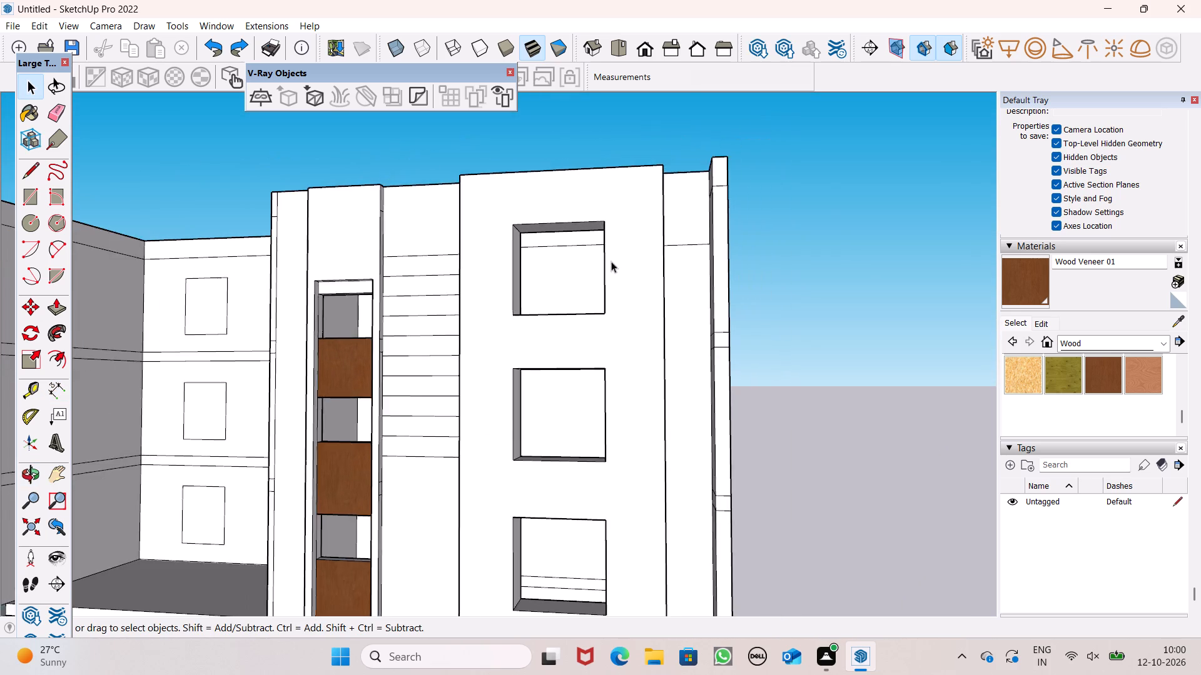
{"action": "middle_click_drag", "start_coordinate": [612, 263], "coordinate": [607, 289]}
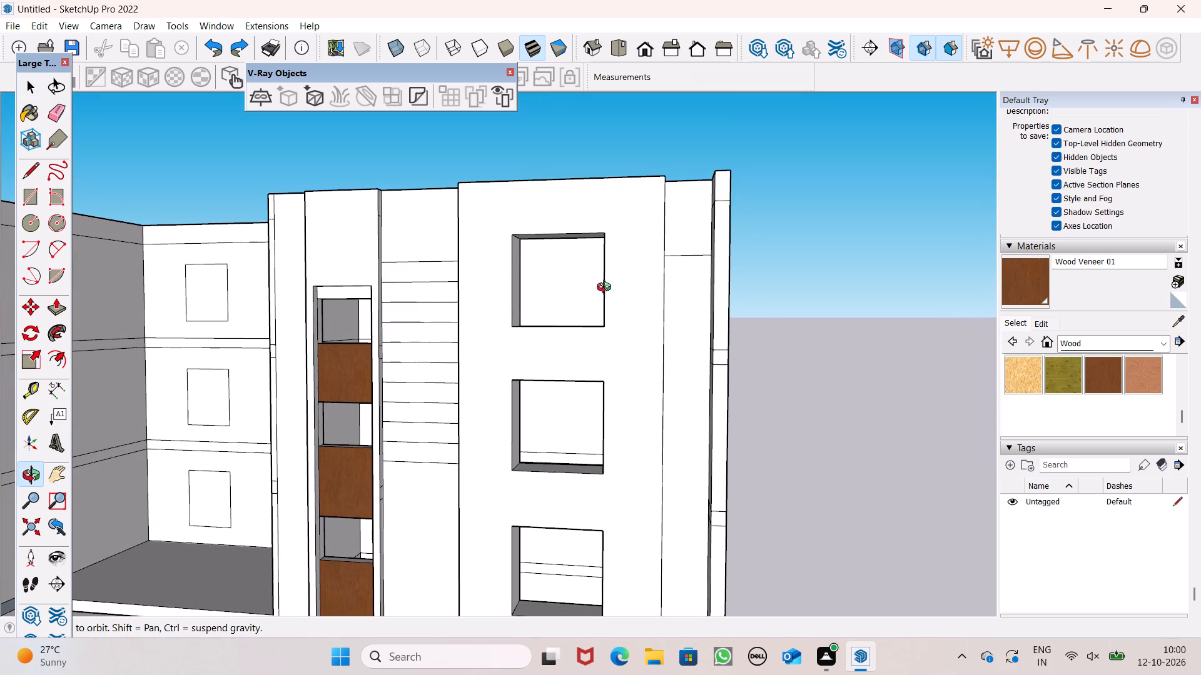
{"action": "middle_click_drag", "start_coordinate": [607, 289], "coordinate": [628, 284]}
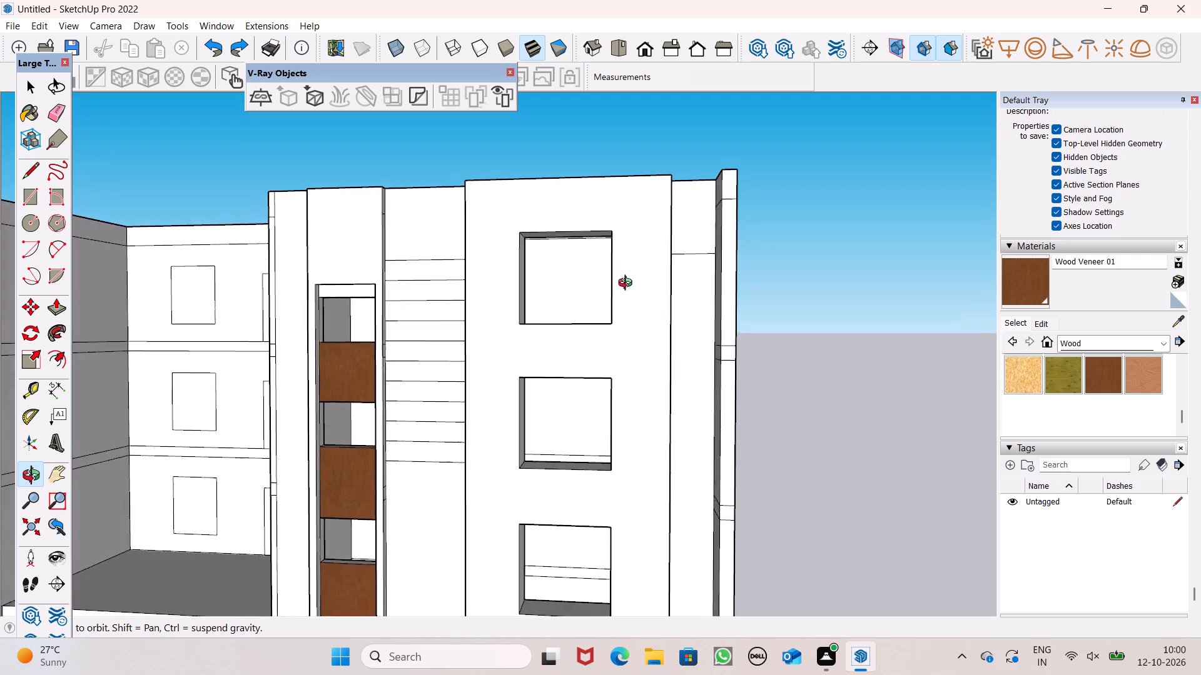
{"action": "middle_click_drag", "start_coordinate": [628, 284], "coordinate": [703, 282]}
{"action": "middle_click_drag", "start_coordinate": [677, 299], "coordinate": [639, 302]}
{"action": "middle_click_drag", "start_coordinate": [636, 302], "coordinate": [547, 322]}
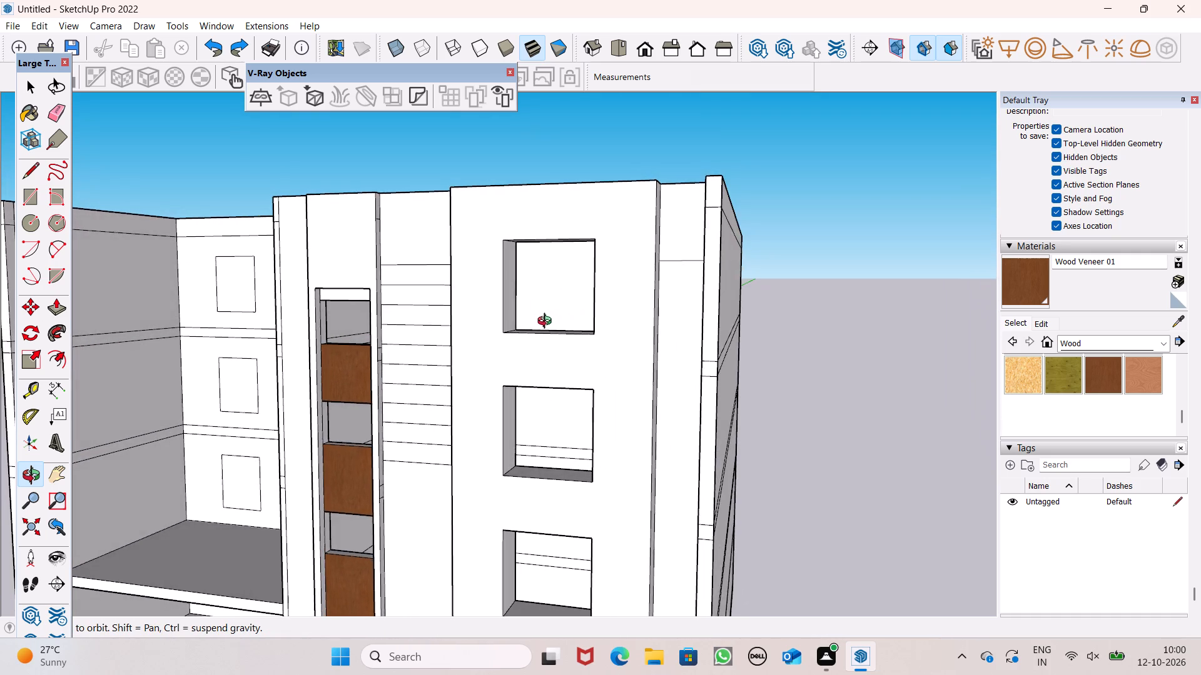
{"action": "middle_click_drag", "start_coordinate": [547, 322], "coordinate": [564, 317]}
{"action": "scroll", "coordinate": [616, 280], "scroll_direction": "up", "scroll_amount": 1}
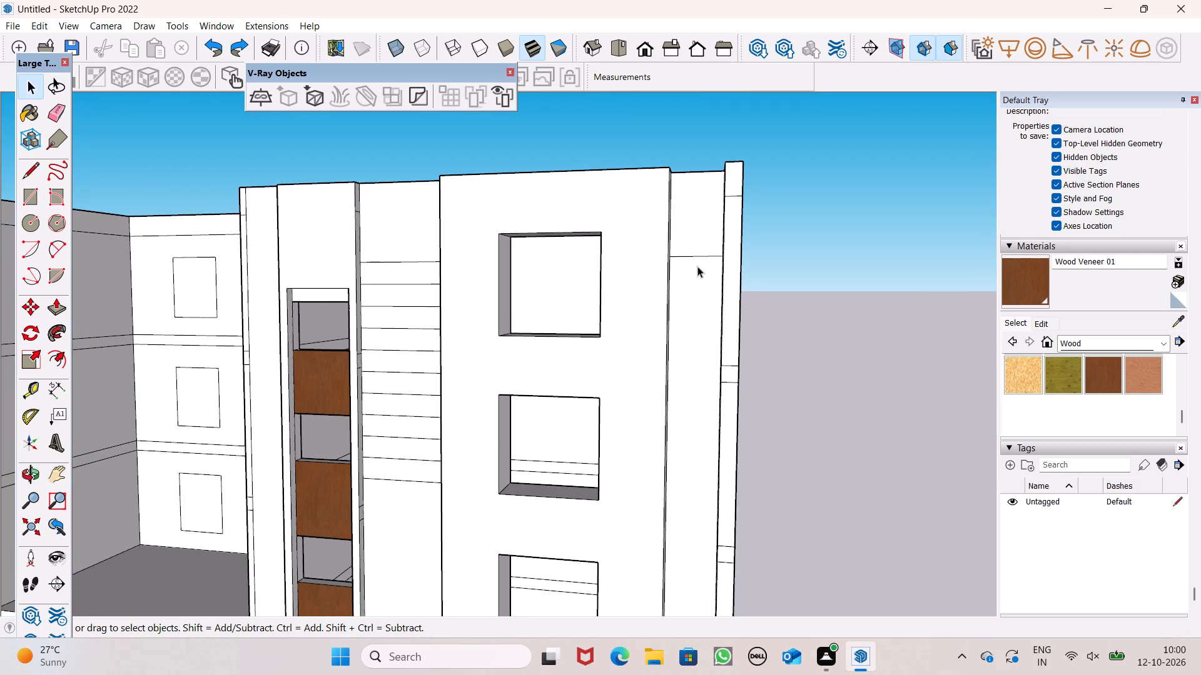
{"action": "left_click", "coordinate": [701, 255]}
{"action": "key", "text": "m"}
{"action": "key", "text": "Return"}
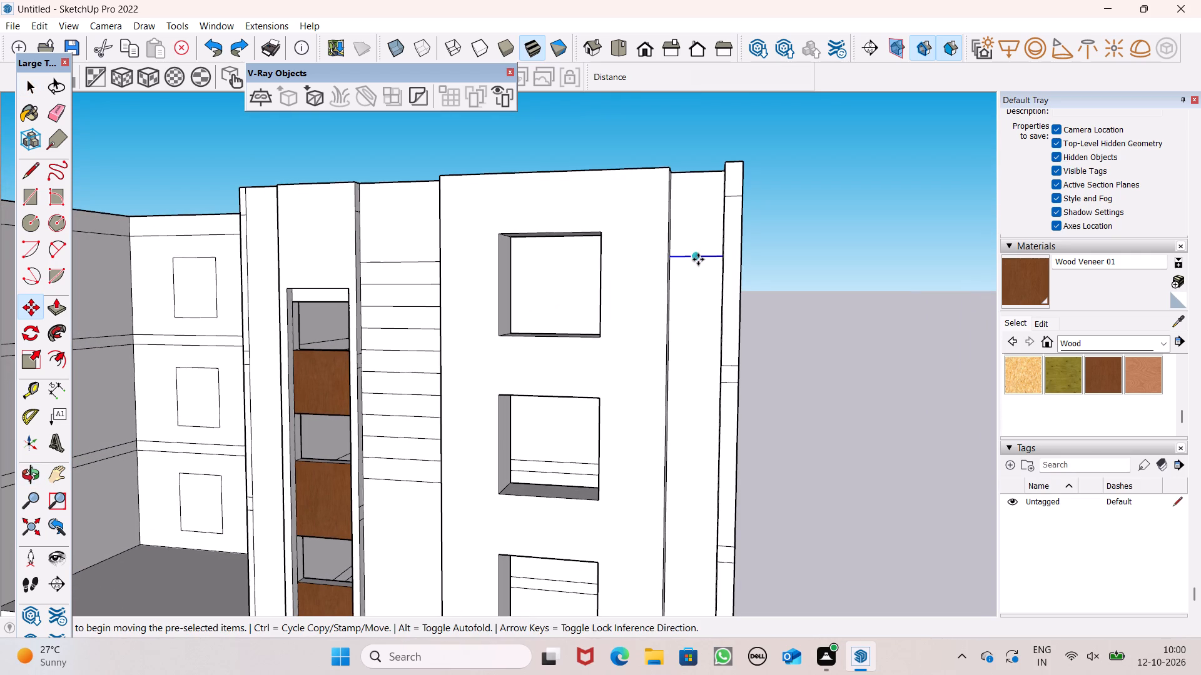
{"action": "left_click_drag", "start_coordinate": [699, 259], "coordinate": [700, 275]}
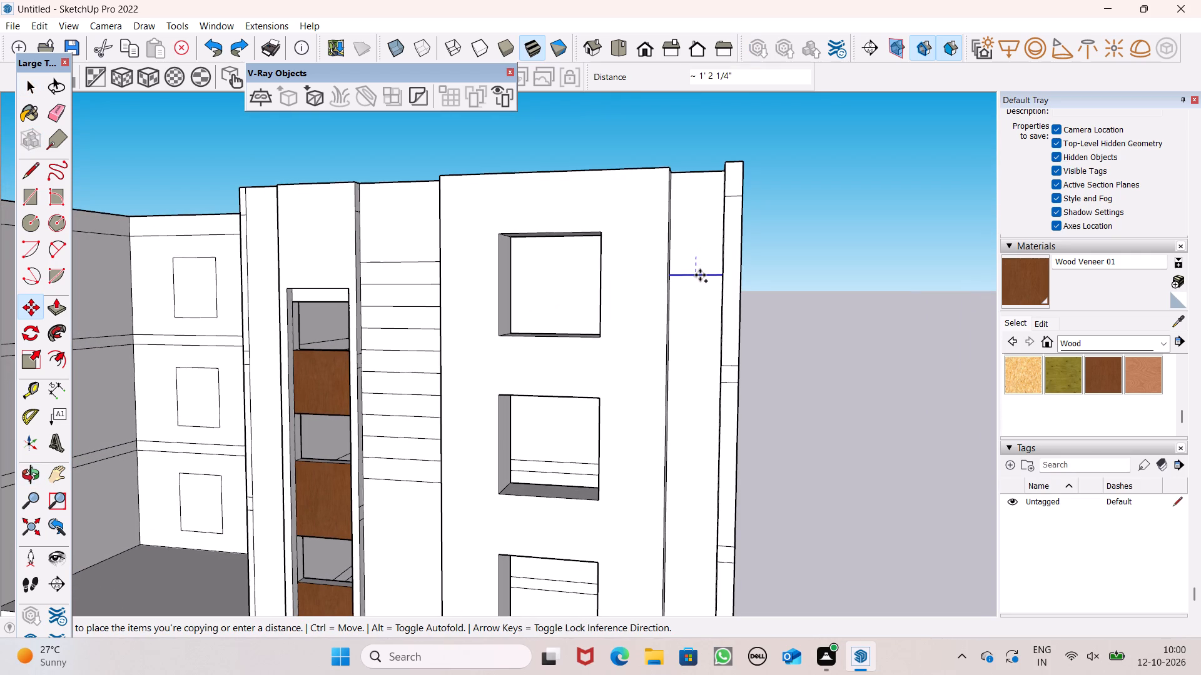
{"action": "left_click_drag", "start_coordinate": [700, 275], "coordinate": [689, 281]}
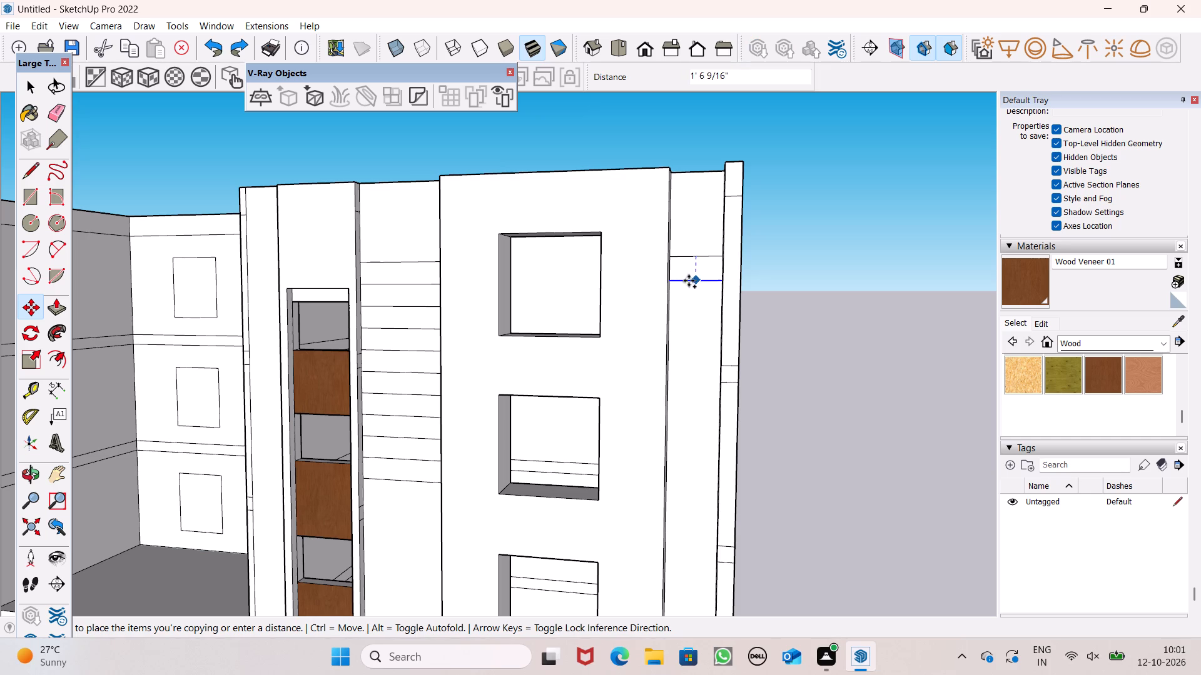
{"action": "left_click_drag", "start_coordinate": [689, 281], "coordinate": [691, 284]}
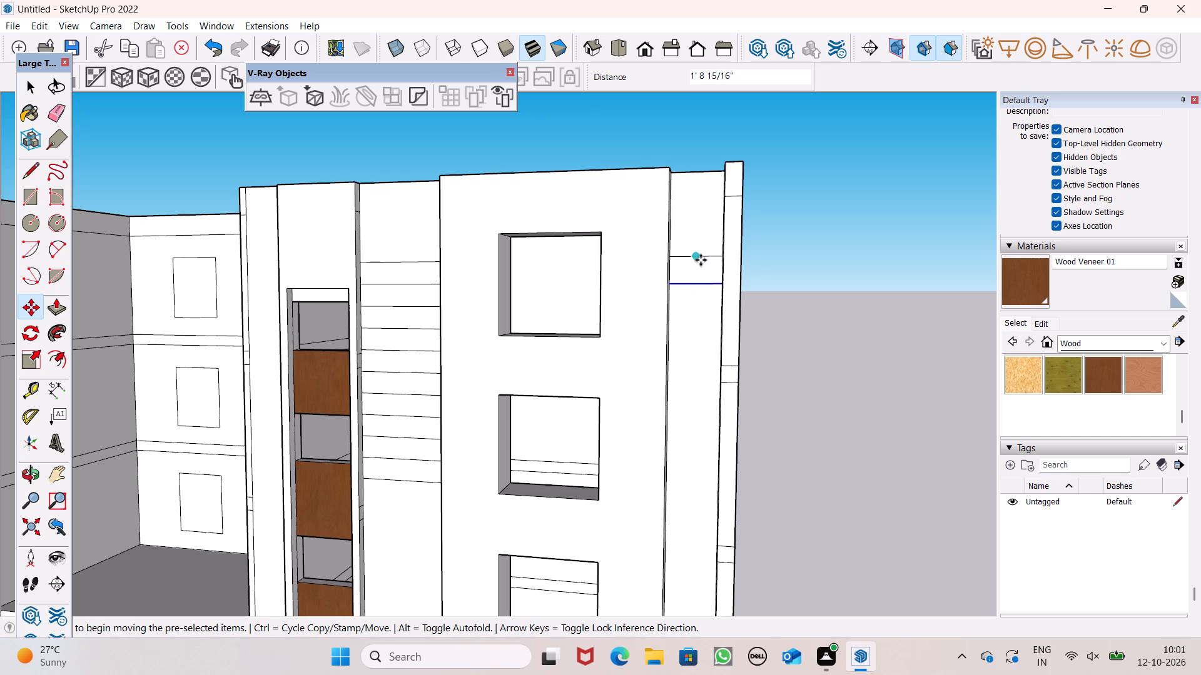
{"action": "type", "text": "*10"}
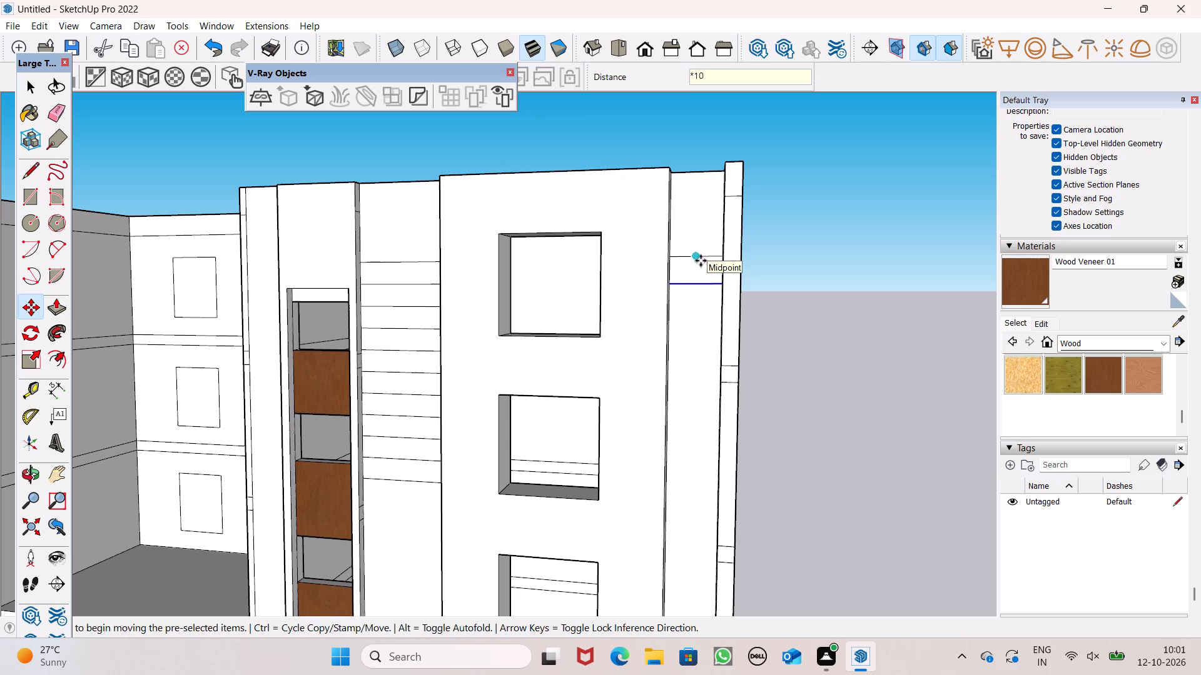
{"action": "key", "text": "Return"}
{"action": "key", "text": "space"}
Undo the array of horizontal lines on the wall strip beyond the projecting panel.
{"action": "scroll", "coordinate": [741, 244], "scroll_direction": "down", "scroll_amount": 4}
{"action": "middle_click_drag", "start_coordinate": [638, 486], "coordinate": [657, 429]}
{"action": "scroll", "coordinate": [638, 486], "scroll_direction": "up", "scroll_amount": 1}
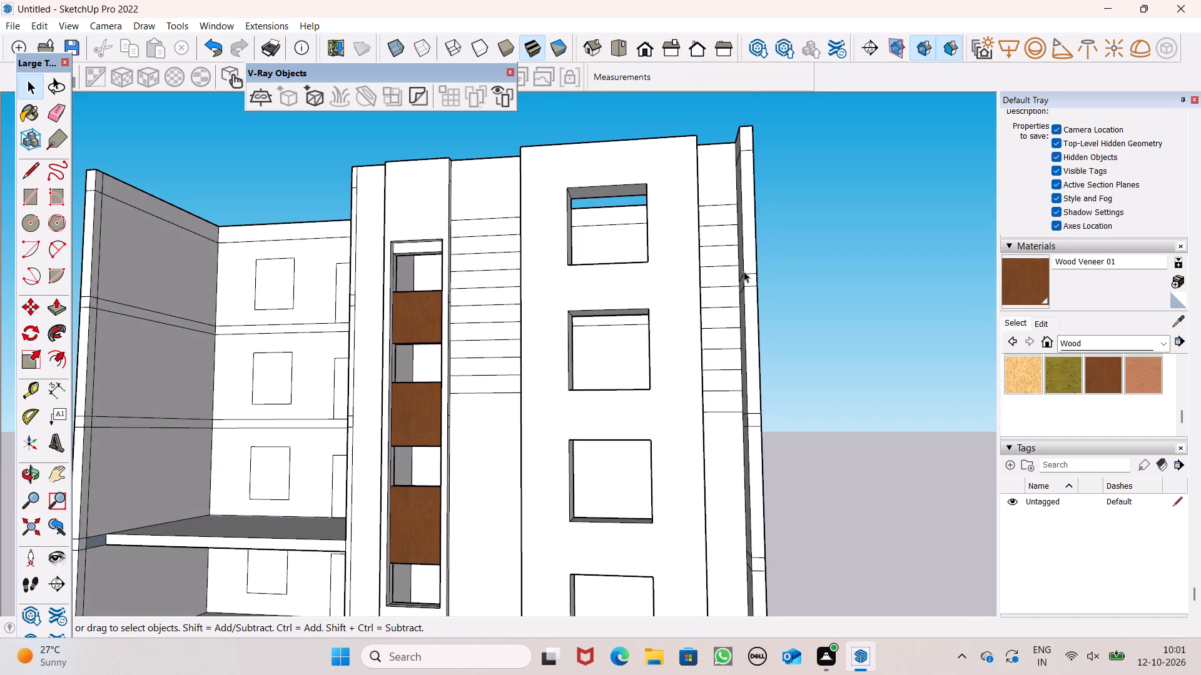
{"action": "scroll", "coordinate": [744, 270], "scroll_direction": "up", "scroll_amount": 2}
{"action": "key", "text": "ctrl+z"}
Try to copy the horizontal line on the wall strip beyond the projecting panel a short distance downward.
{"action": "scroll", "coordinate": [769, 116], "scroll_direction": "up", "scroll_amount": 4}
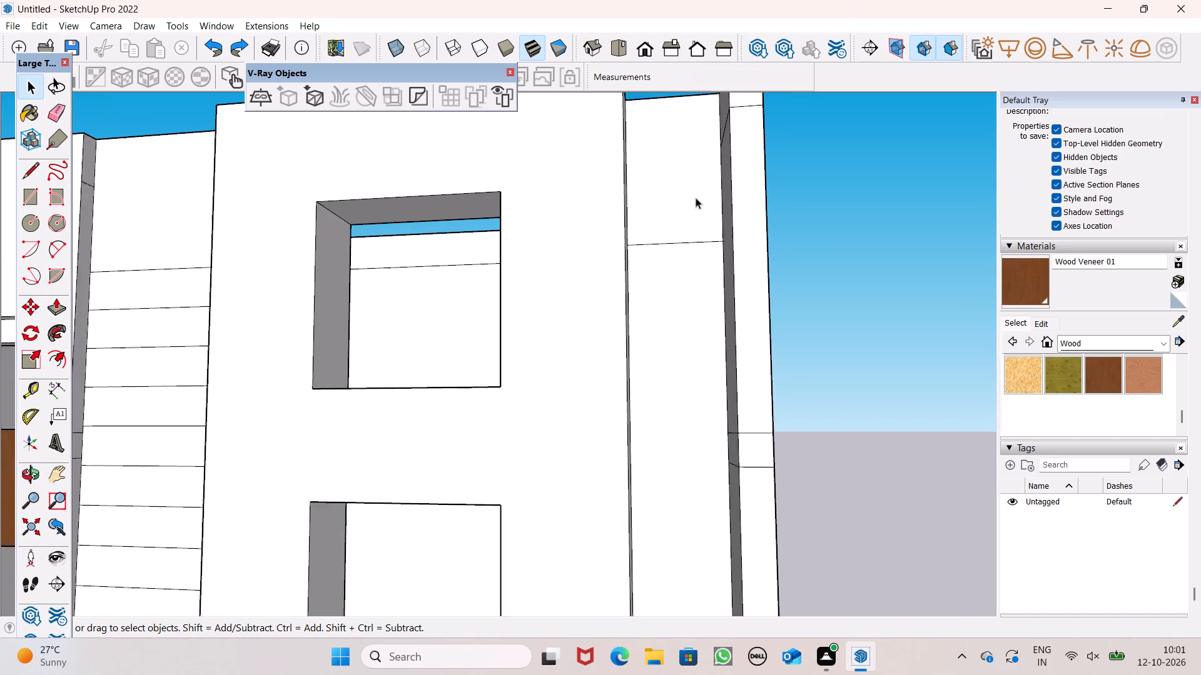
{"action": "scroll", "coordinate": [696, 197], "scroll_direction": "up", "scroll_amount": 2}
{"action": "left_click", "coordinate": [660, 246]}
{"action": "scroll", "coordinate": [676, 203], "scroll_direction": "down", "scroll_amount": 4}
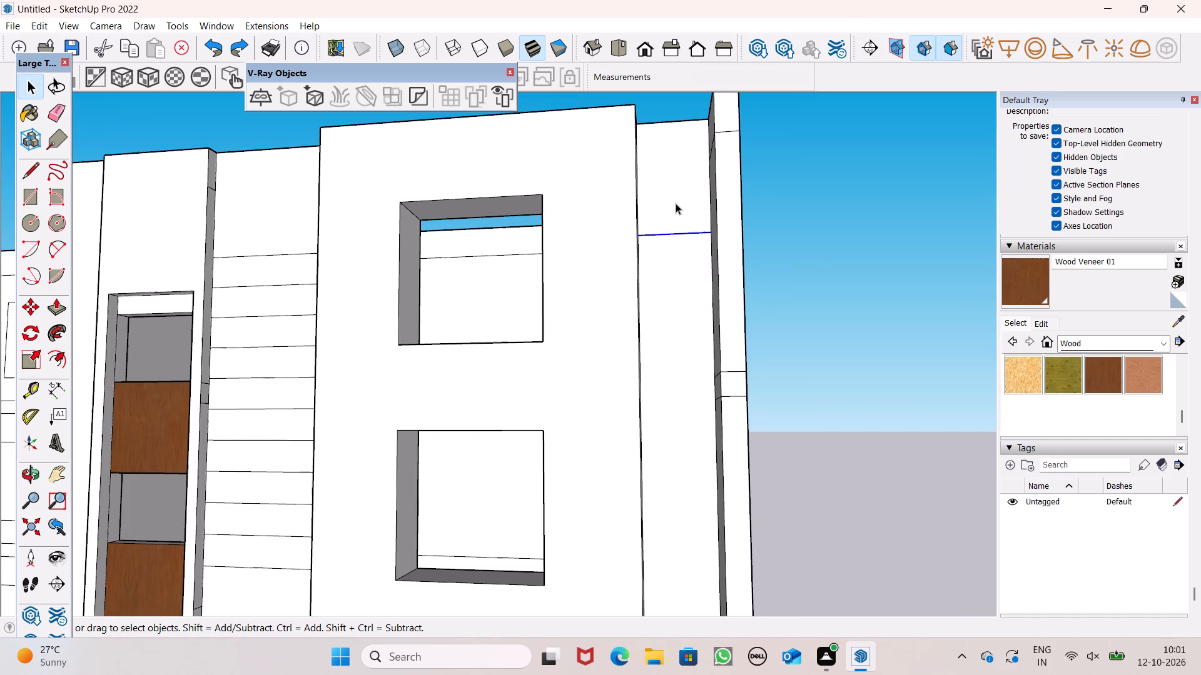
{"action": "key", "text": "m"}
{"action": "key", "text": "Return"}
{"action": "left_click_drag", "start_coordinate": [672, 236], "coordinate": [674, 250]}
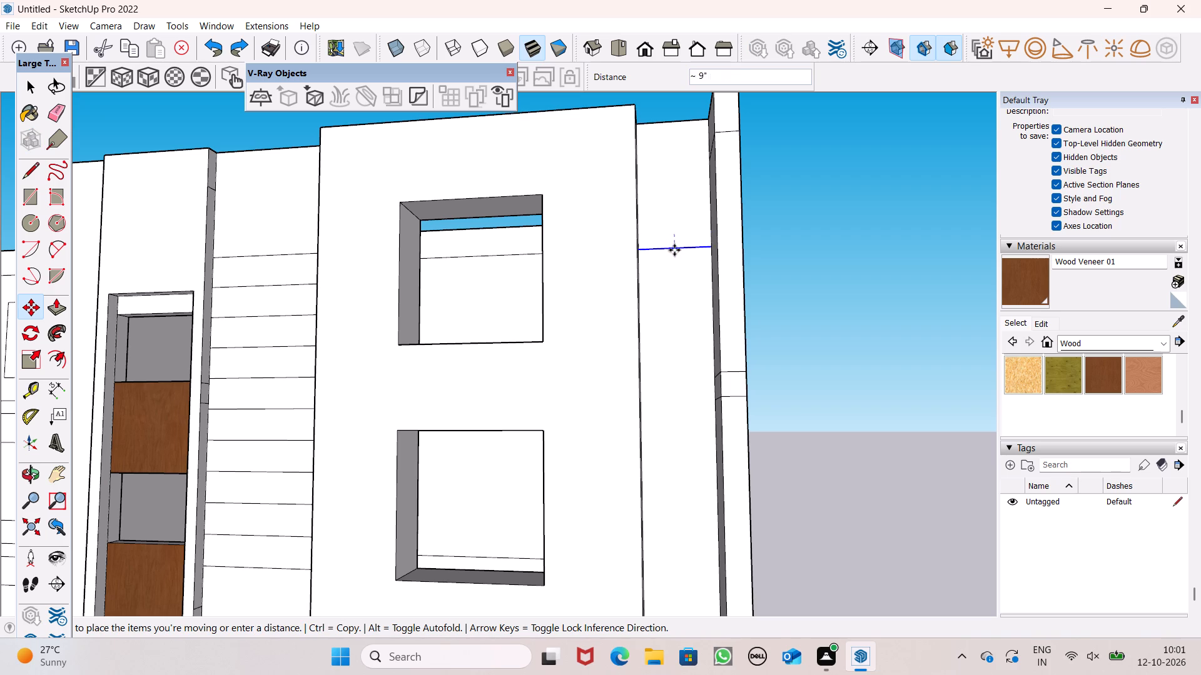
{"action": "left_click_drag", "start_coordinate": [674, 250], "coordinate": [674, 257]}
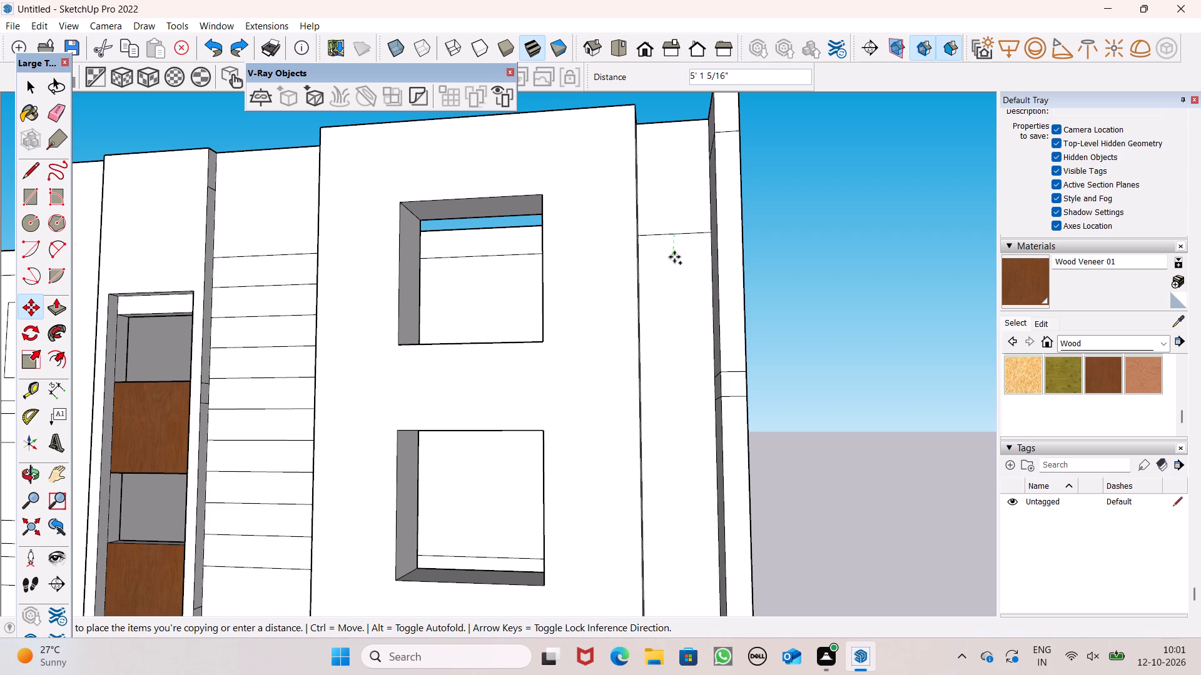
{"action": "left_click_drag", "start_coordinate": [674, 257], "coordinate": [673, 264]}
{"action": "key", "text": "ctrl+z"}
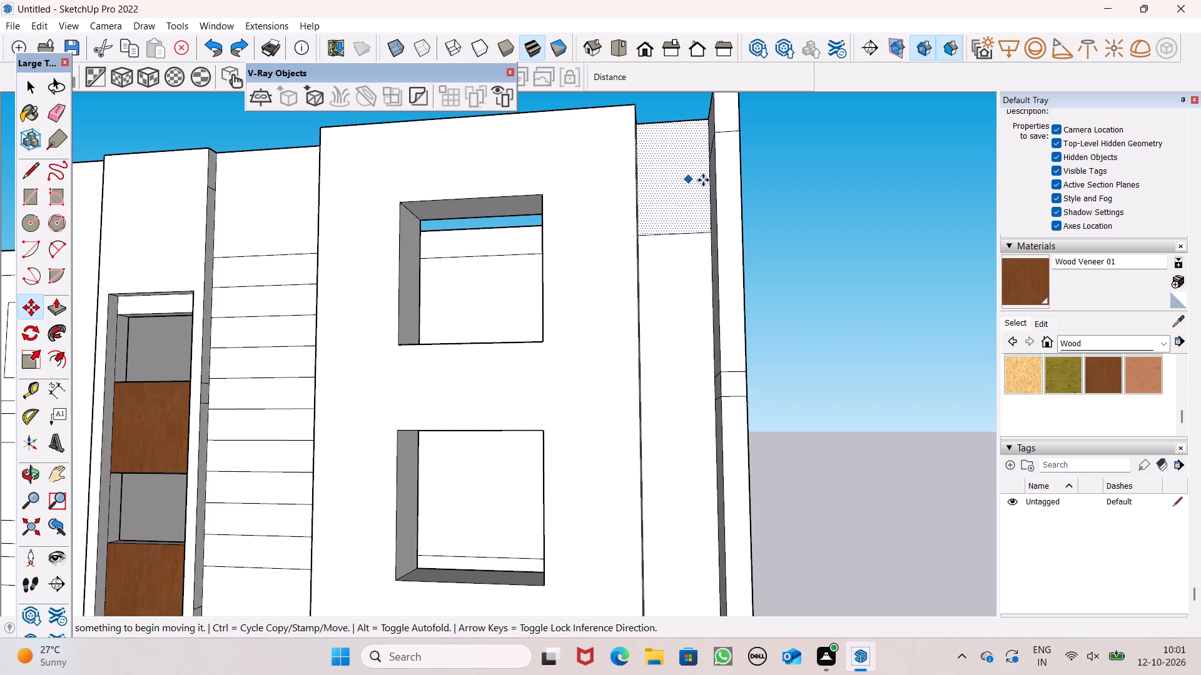
Undo the array of horizontal lines on the strip between the veneered frame and the projecting panel.
{"action": "key", "text": "ctrl+z"}
{"action": "key", "text": "space"}
Array the horizontal line between the veneered frame and the projecting panel downward as 10 copies spaced about 1' 10 1/8" apart.
{"action": "scroll", "coordinate": [757, 205], "scroll_direction": "down", "scroll_amount": 3}
{"action": "middle_click_drag", "start_coordinate": [767, 228], "coordinate": [768, 303]}
{"action": "scroll", "coordinate": [768, 303], "scroll_direction": "up", "scroll_amount": 1}
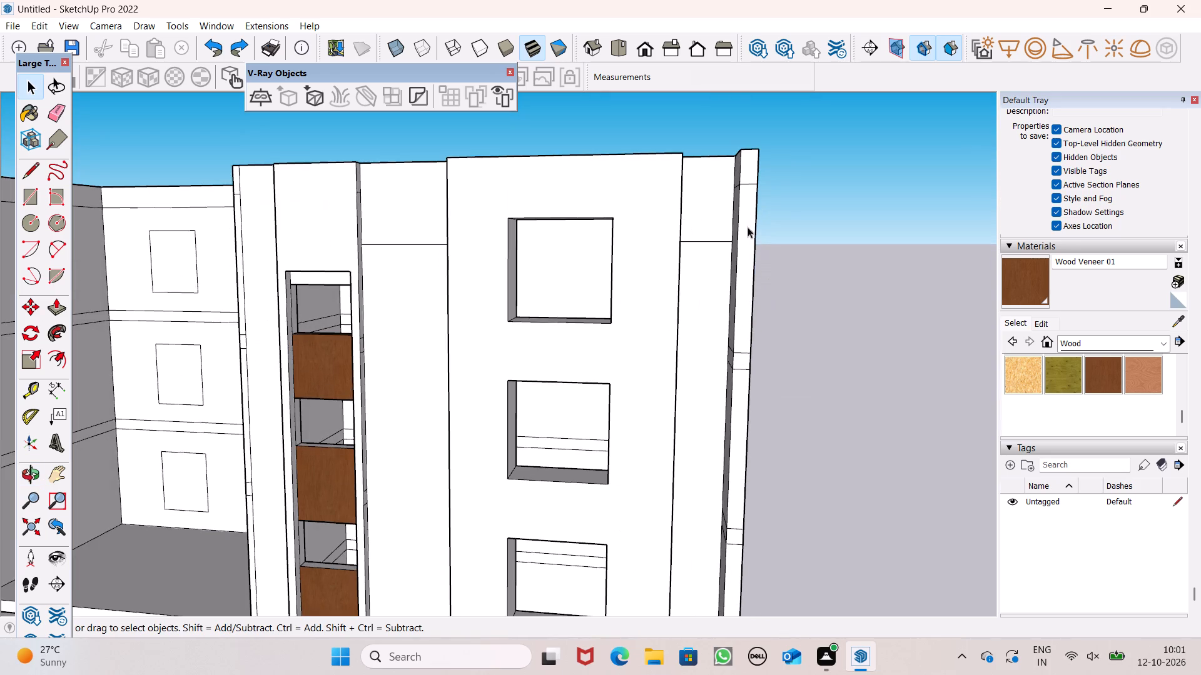
{"action": "scroll", "coordinate": [747, 229], "scroll_direction": "down", "scroll_amount": 5}
{"action": "key", "text": "space"}
{"action": "key", "text": "space"}
{"action": "scroll", "coordinate": [519, 255], "scroll_direction": "up", "scroll_amount": 4}
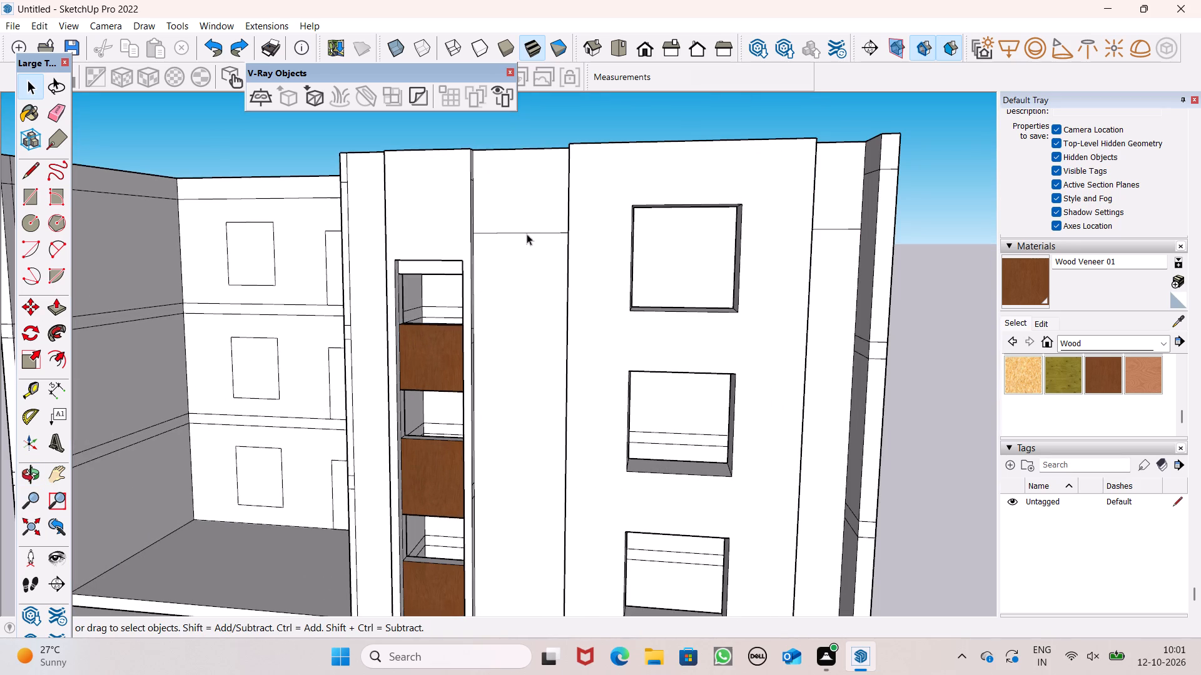
{"action": "left_click", "coordinate": [528, 231]}
{"action": "left_click", "coordinate": [567, 117]}
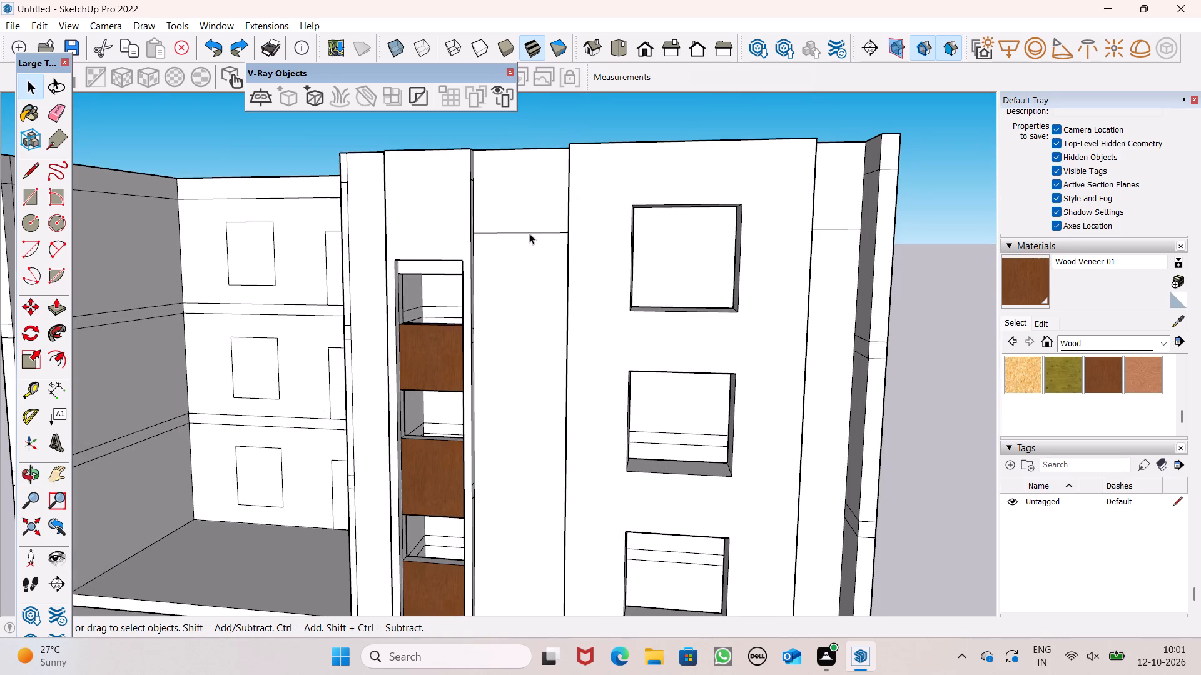
{"action": "left_click", "coordinate": [529, 233]}
{"action": "key", "text": "m"}
{"action": "key", "text": "Return"}
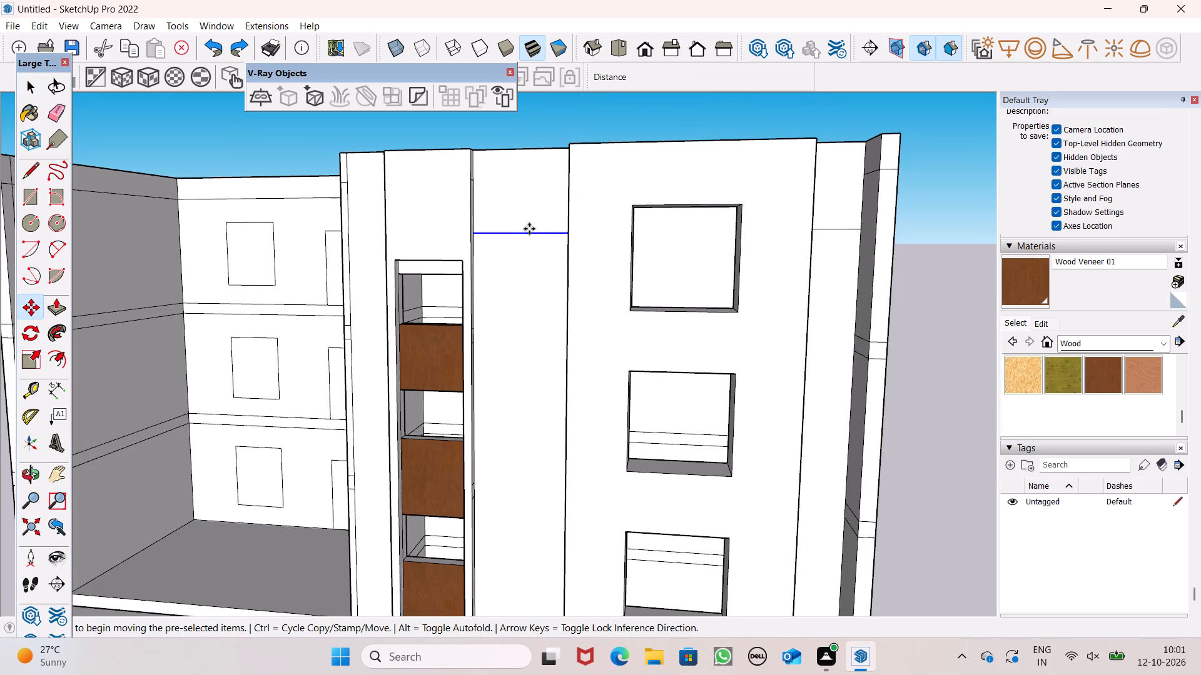
{"action": "left_click_drag", "start_coordinate": [527, 233], "coordinate": [525, 251]}
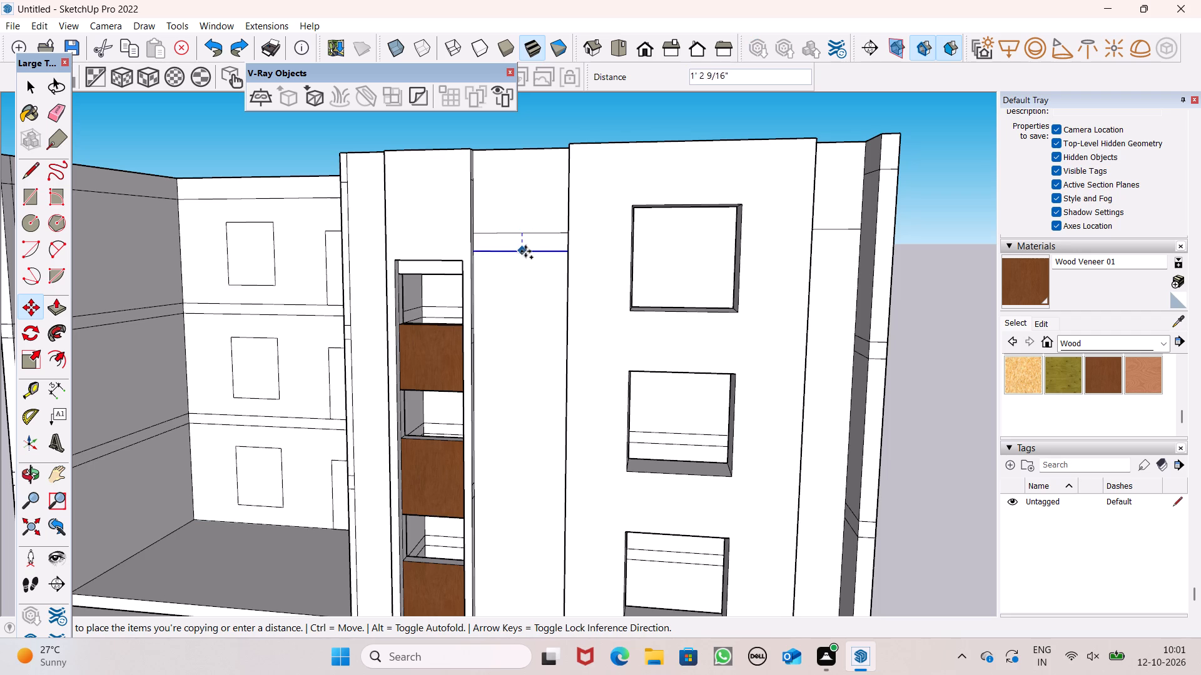
{"action": "left_click_drag", "start_coordinate": [525, 251], "coordinate": [524, 261]}
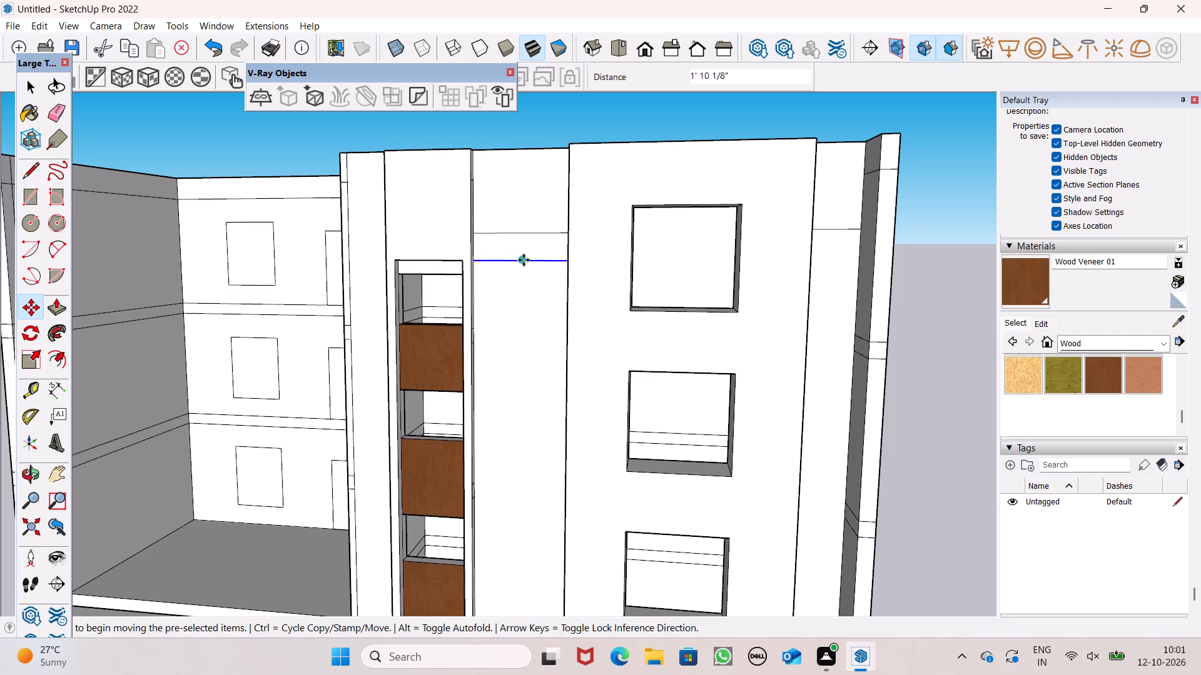
{"action": "key", "text": "shift+asterisk"}
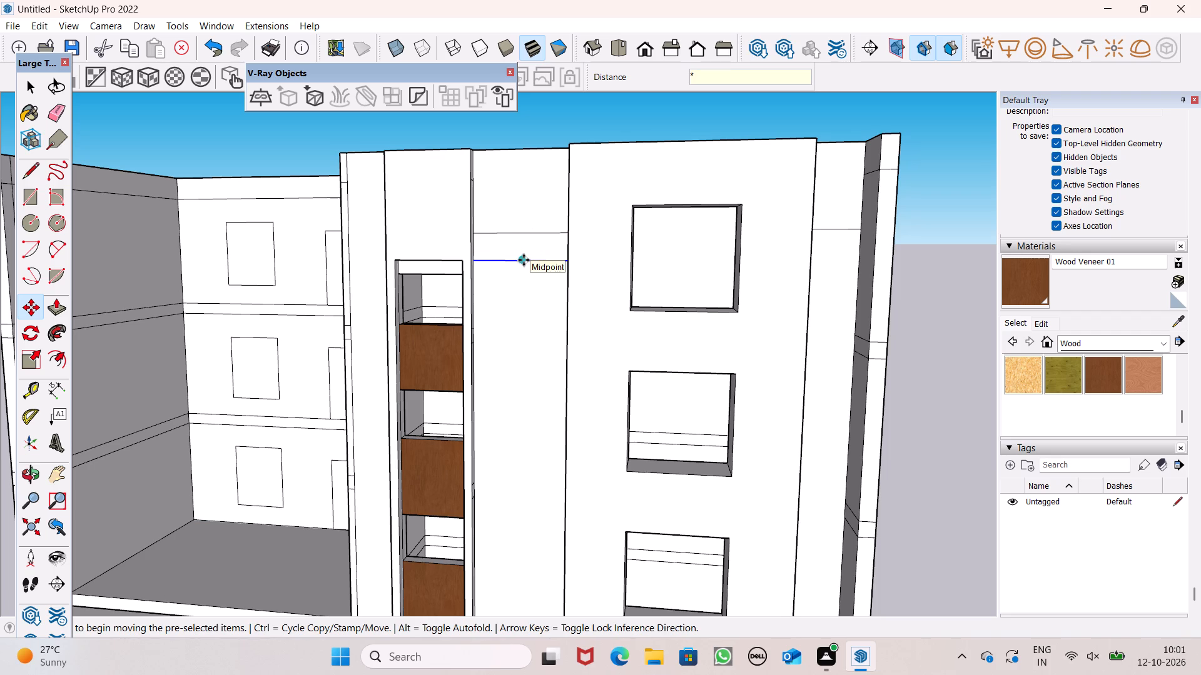
{"action": "type", "text": "10"}
{"action": "key", "text": "Return"}
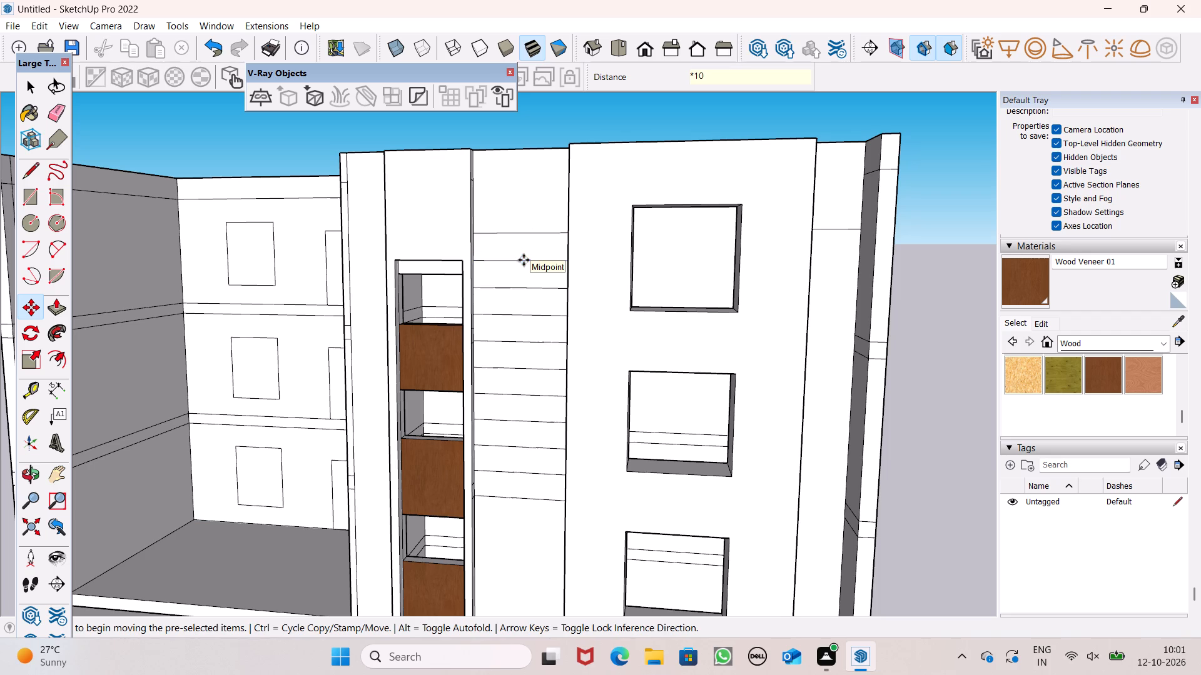
{"action": "key", "text": "space"}
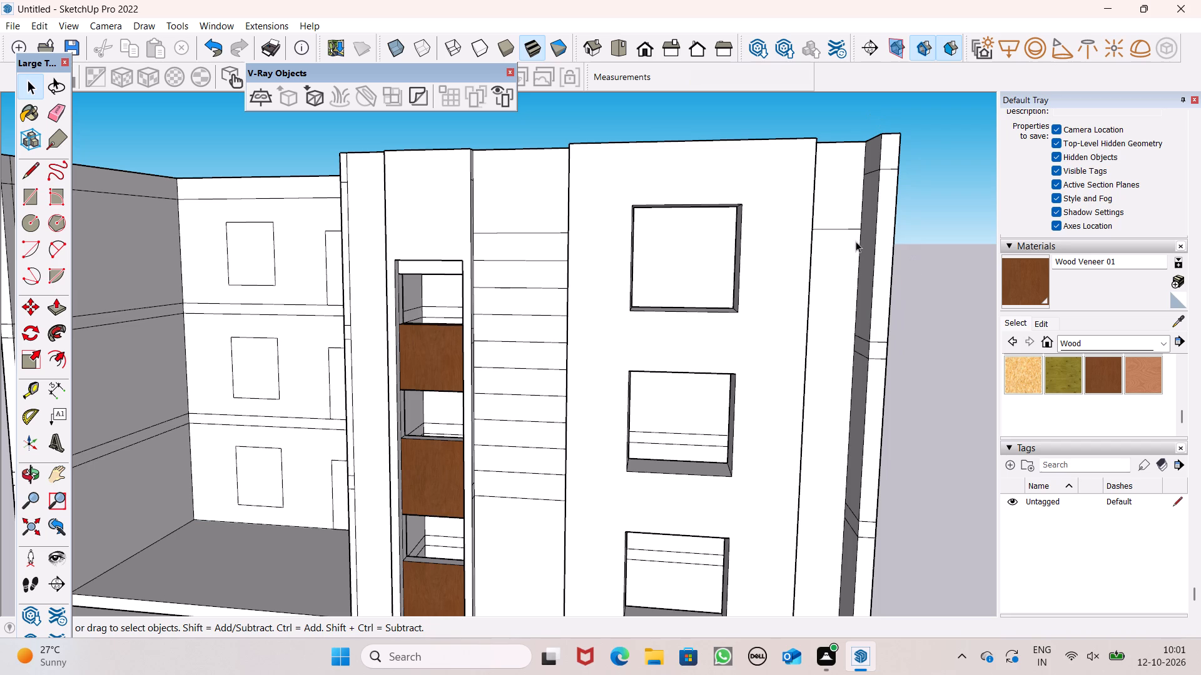
Array the horizontal line on the wall strip beyond the projecting panel downward as 10 copies spaced about 1' 7 5/16" apart.
{"action": "left_click", "coordinate": [845, 228]}
{"action": "key", "text": "m"}
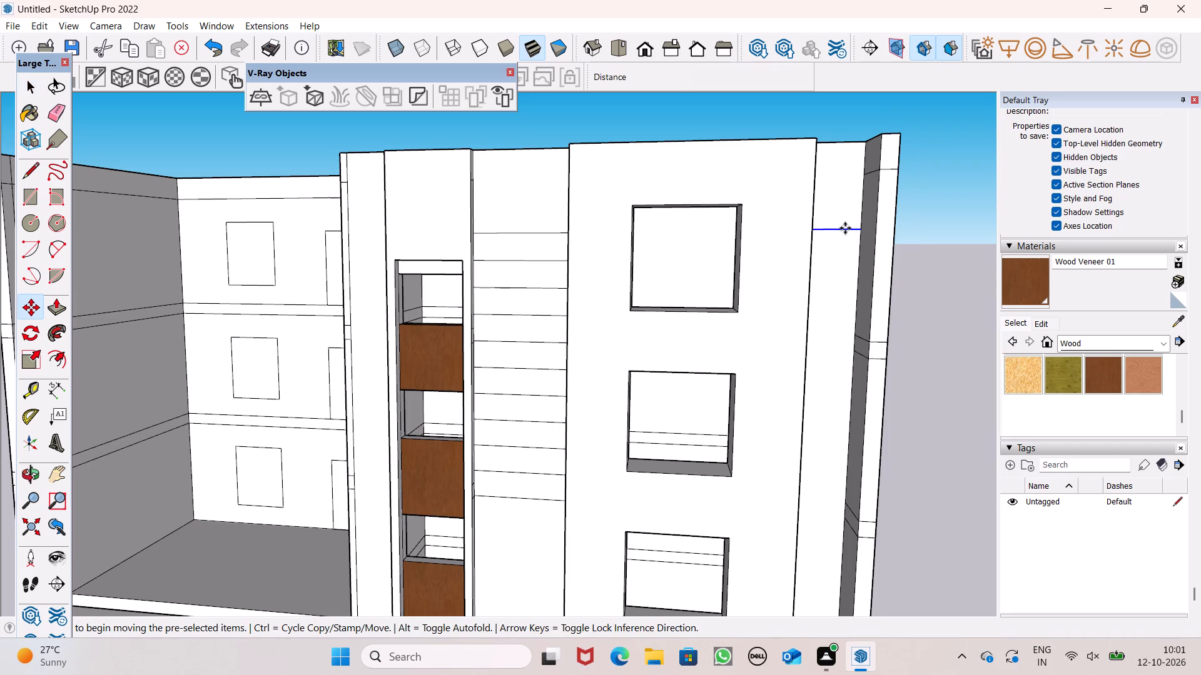
{"action": "key", "text": "Return"}
{"action": "left_click_drag", "start_coordinate": [838, 231], "coordinate": [833, 255]}
{"action": "type", "text": "*10"}
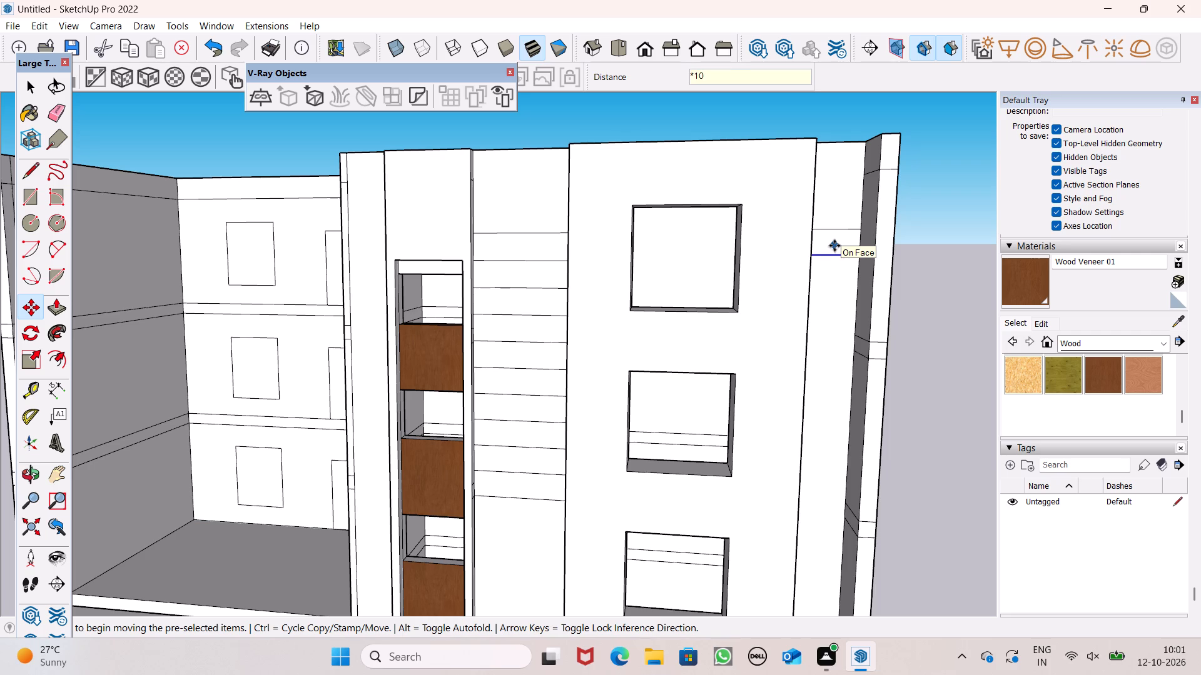
{"action": "key", "text": "Return"}
{"action": "key", "text": "space"}
Erase the stray horizontal edge near the top of the end wall beyond the projecting panel.
{"action": "scroll", "coordinate": [819, 252], "scroll_direction": "down", "scroll_amount": 3}
{"action": "middle_click_drag", "start_coordinate": [858, 437], "coordinate": [847, 417]}
{"action": "scroll", "coordinate": [847, 417], "scroll_direction": "up", "scroll_amount": 1}
{"action": "middle_click_drag", "start_coordinate": [847, 417], "coordinate": [919, 404]}
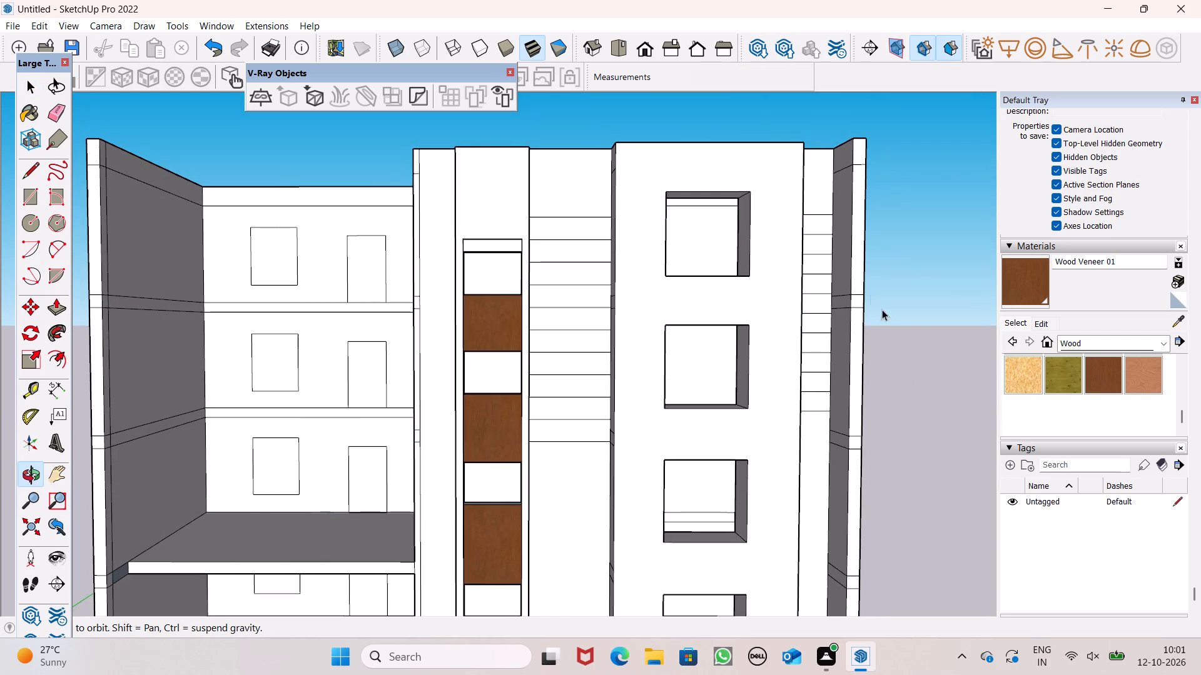
{"action": "left_click", "coordinate": [65, 113]}
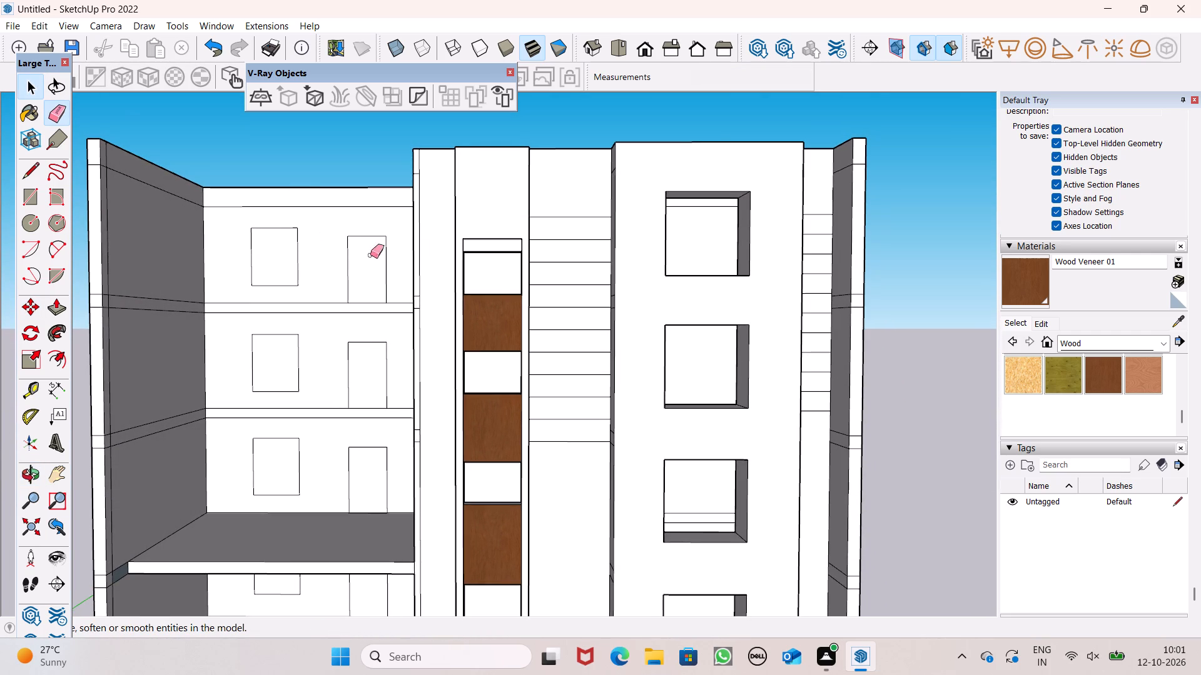
{"action": "scroll", "coordinate": [843, 223], "scroll_direction": "up", "scroll_amount": 7}
{"action": "left_click_drag", "start_coordinate": [867, 184], "coordinate": [876, 202]}
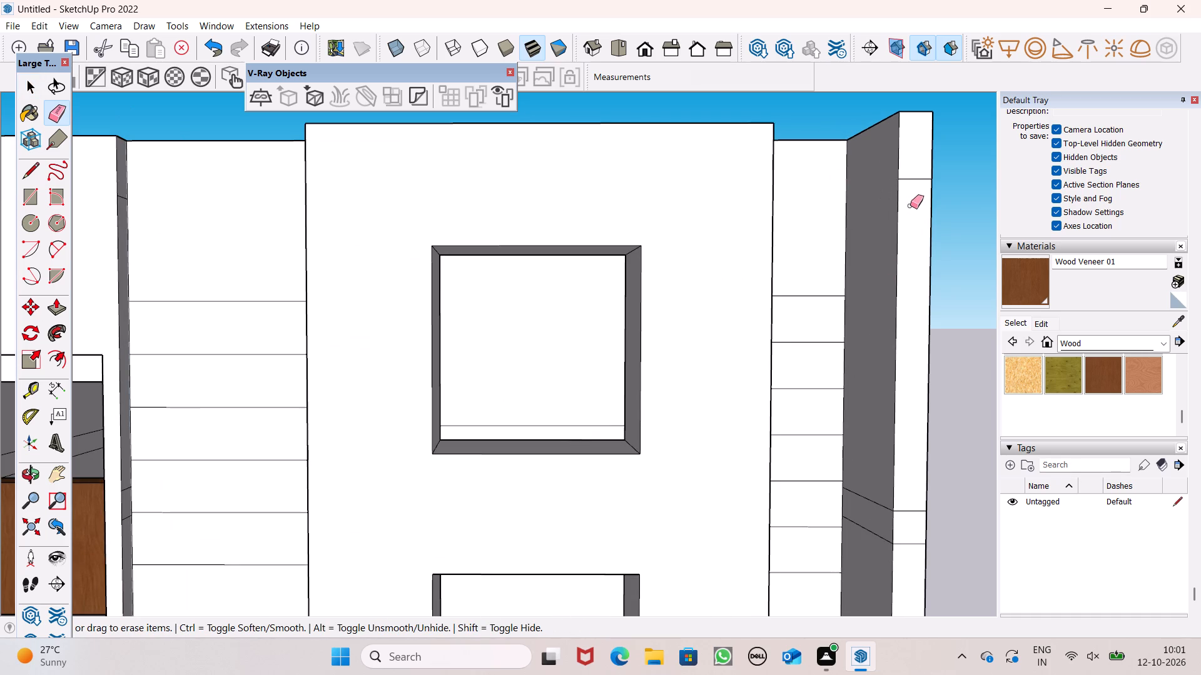
{"action": "left_click_drag", "start_coordinate": [913, 177], "coordinate": [911, 187]}
Erase the paired floor-level edges on the front and inner faces of the end wall at the two upper floor levels.
{"action": "scroll", "coordinate": [874, 162], "scroll_direction": "down", "scroll_amount": 6}
{"action": "scroll", "coordinate": [884, 312], "scroll_direction": "up", "scroll_amount": 1}
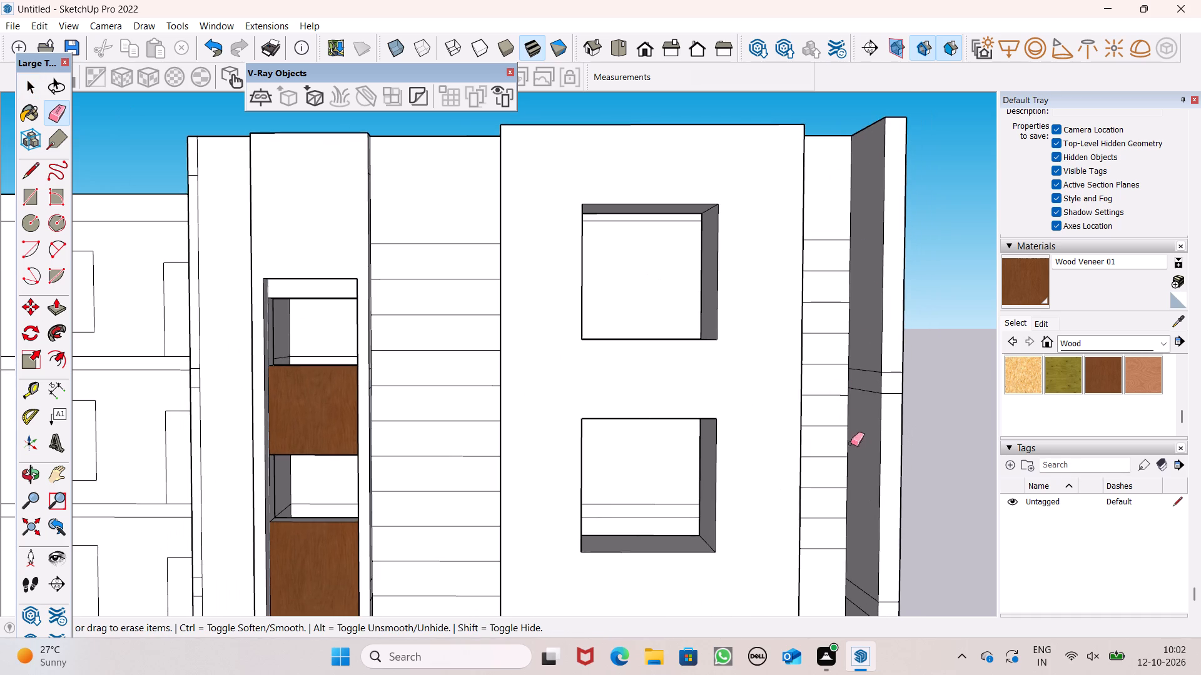
{"action": "scroll", "coordinate": [888, 430], "scroll_direction": "up", "scroll_amount": 7}
{"action": "left_click_drag", "start_coordinate": [885, 334], "coordinate": [875, 379]}
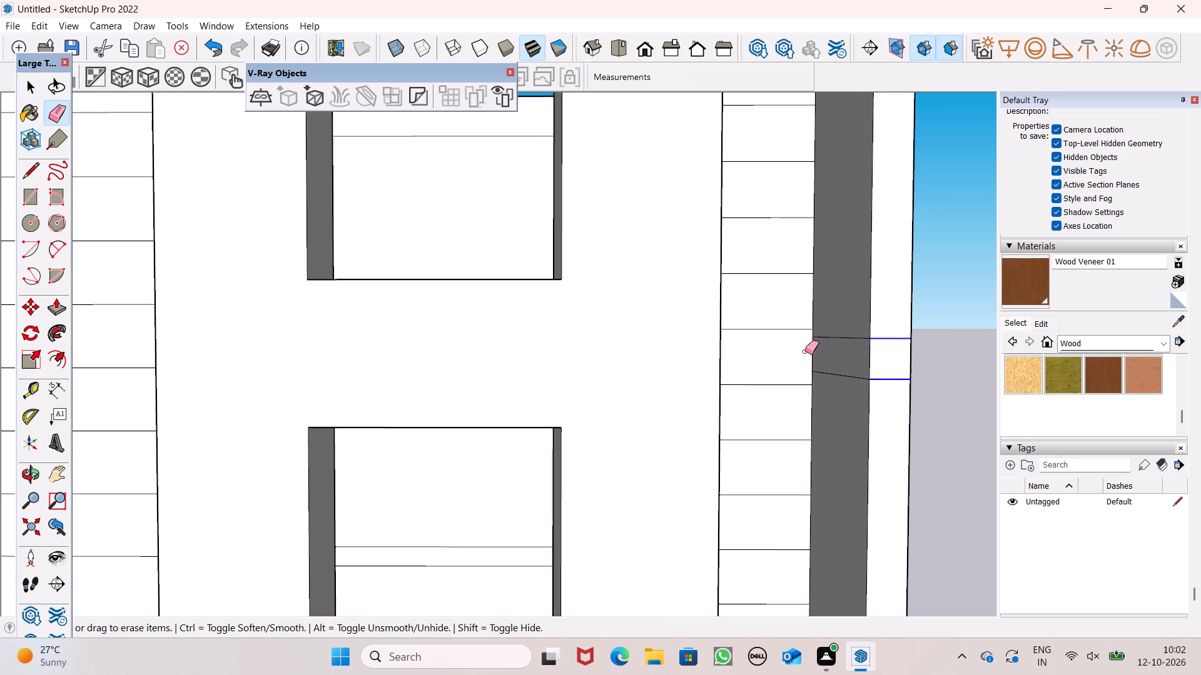
{"action": "left_click_drag", "start_coordinate": [832, 338], "coordinate": [829, 377]}
{"action": "scroll", "coordinate": [836, 290], "scroll_direction": "down", "scroll_amount": 6}
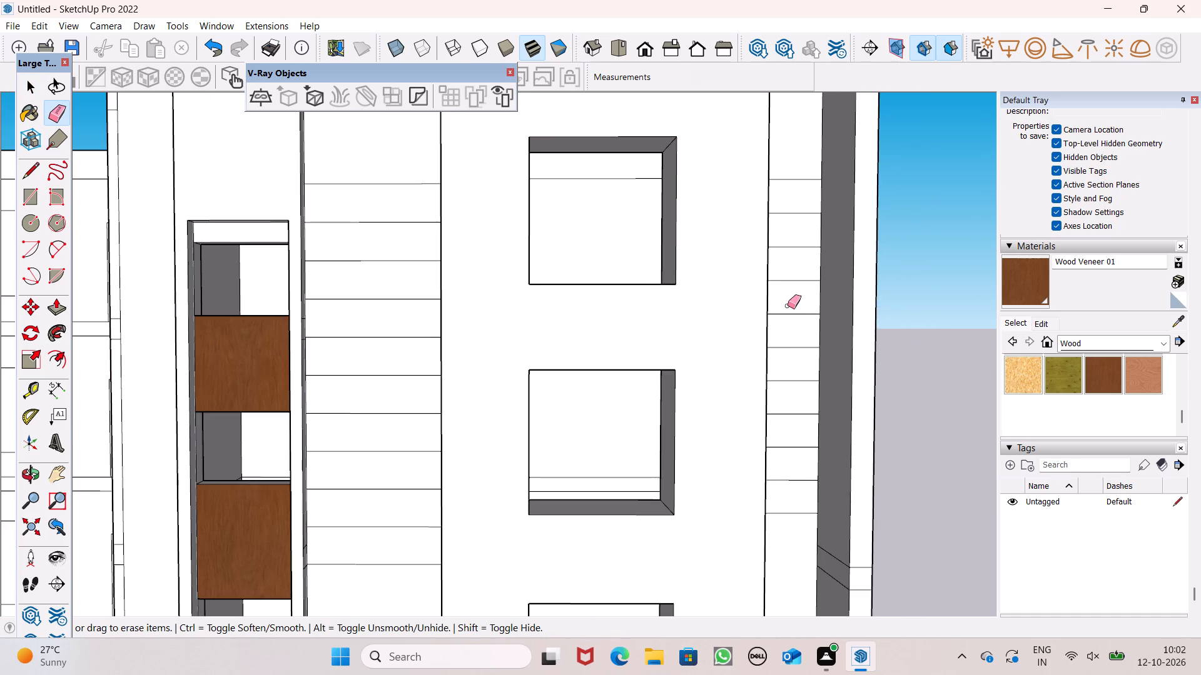
{"action": "scroll", "coordinate": [788, 306], "scroll_direction": "down", "scroll_amount": 6}
{"action": "scroll", "coordinate": [824, 471], "scroll_direction": "up", "scroll_amount": 15}
{"action": "left_click_drag", "start_coordinate": [847, 401], "coordinate": [853, 419]}
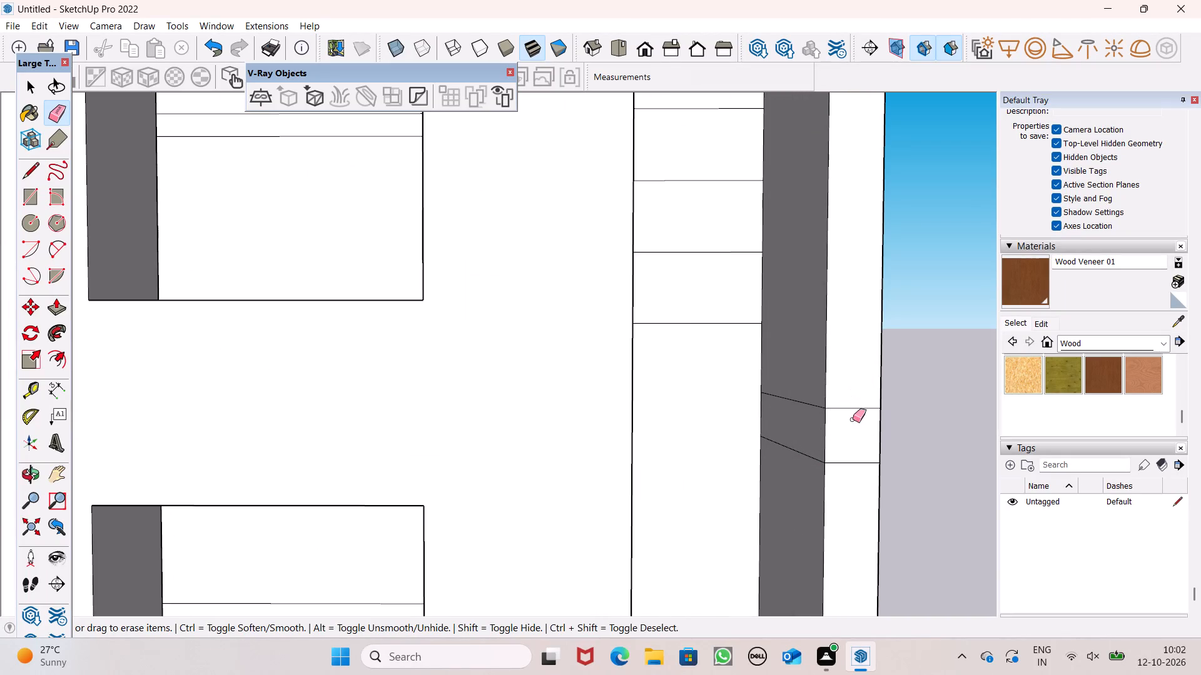
{"action": "left_click_drag", "start_coordinate": [853, 419], "coordinate": [846, 467]}
{"action": "left_click_drag", "start_coordinate": [794, 397], "coordinate": [793, 460]}
Erase the paired edges on the front and inner faces of the same end wall at the lowest intermediate floor level.
{"action": "scroll", "coordinate": [776, 362], "scroll_direction": "down", "scroll_amount": 7}
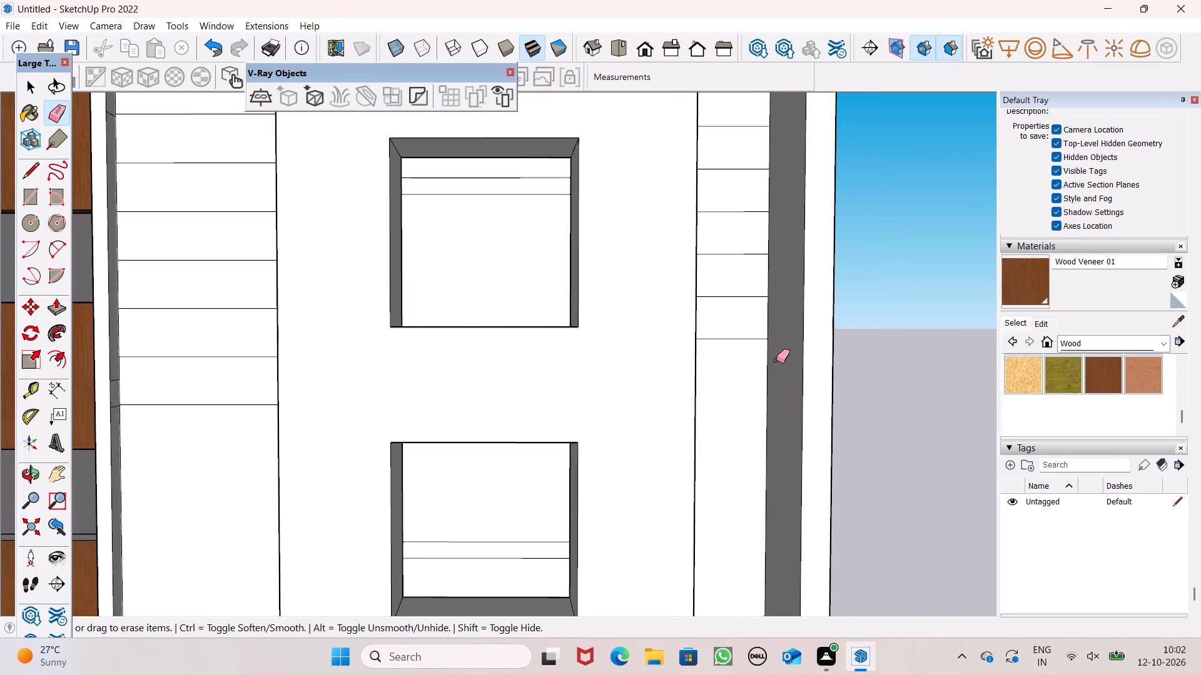
{"action": "scroll", "coordinate": [776, 352], "scroll_direction": "down", "scroll_amount": 6}
{"action": "scroll", "coordinate": [851, 290], "scroll_direction": "down", "scroll_amount": 5}
{"action": "scroll", "coordinate": [837, 432], "scroll_direction": "up", "scroll_amount": 9}
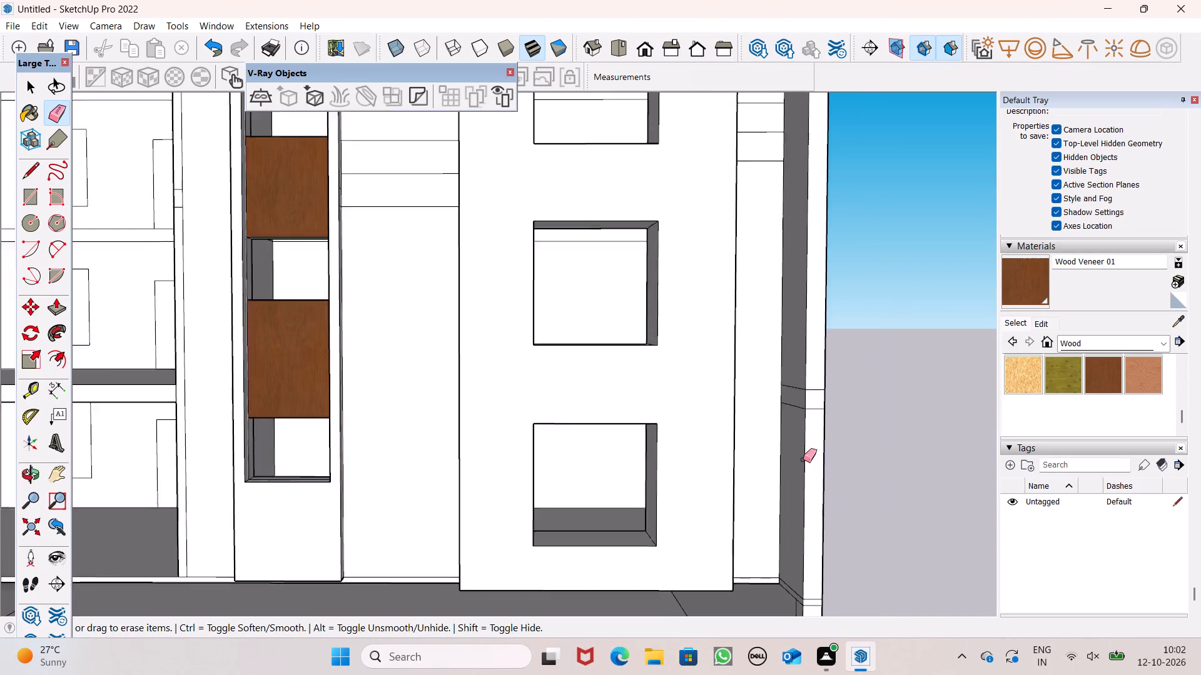
{"action": "scroll", "coordinate": [803, 459], "scroll_direction": "up", "scroll_amount": 5}
{"action": "left_click_drag", "start_coordinate": [827, 344], "coordinate": [820, 397]}
{"action": "left_click_drag", "start_coordinate": [791, 332], "coordinate": [789, 385]}
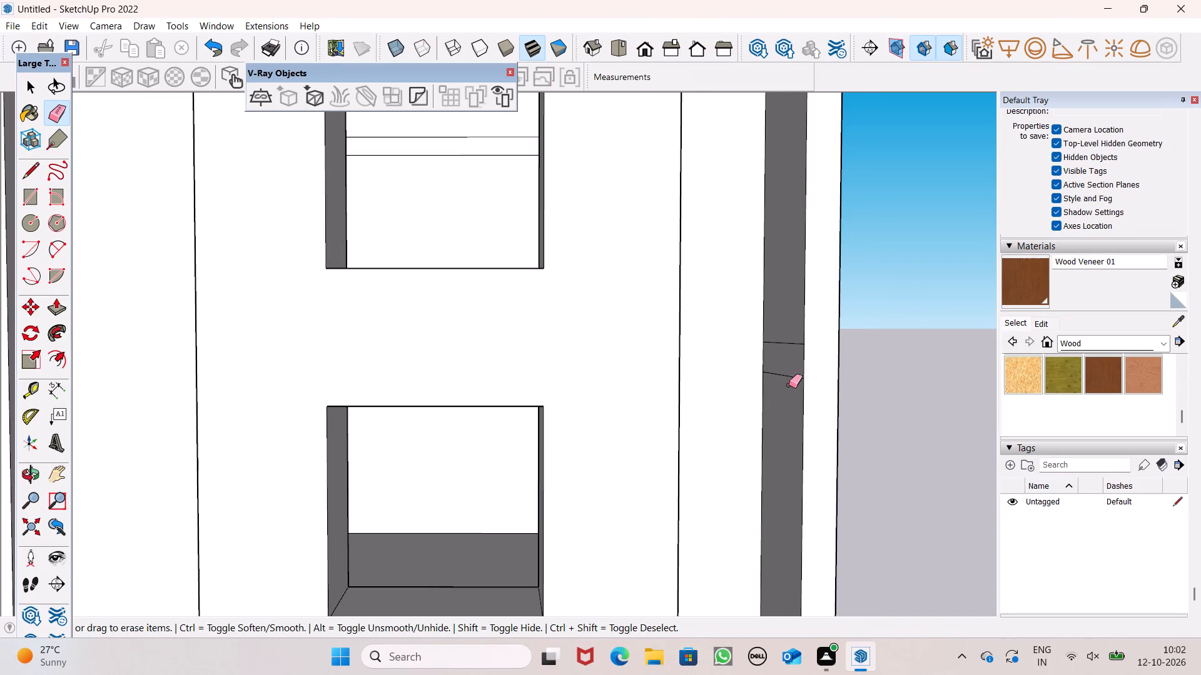
{"action": "left_click_drag", "start_coordinate": [789, 385], "coordinate": [786, 385]}
{"action": "left_click_drag", "start_coordinate": [786, 361], "coordinate": [778, 382]}
Erase the stray edges on the end wall at the level of the facade's base.
{"action": "scroll", "coordinate": [799, 279], "scroll_direction": "down", "scroll_amount": 11}
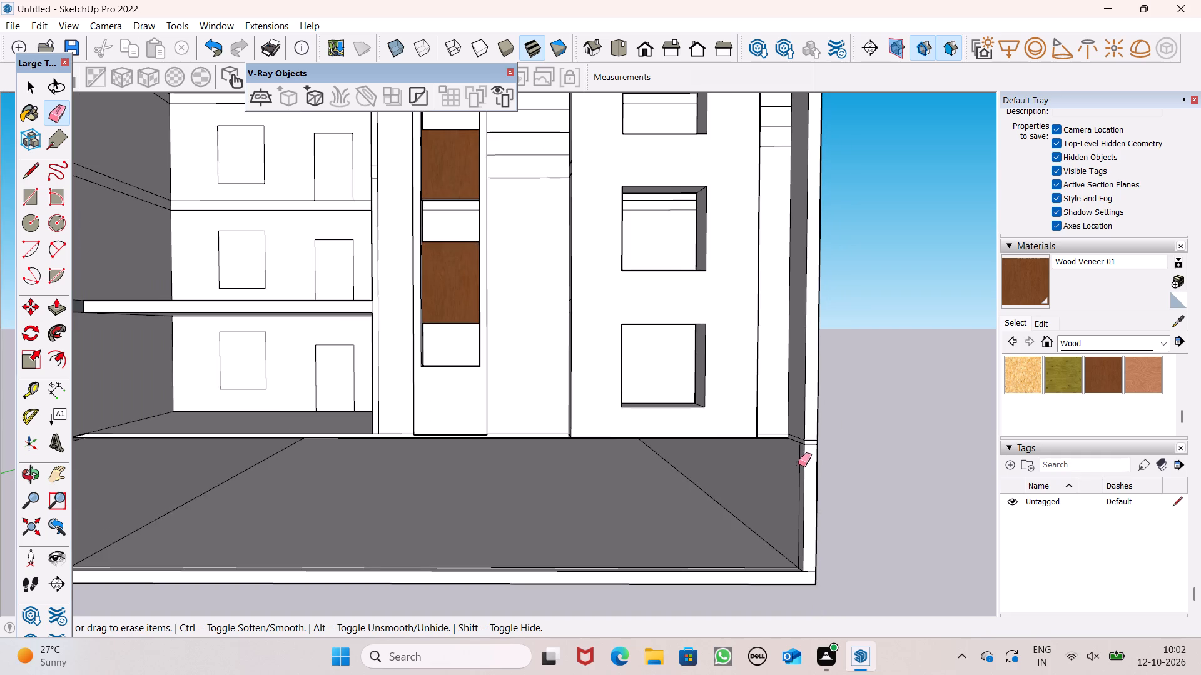
{"action": "scroll", "coordinate": [798, 476], "scroll_direction": "up", "scroll_amount": 8}
{"action": "scroll", "coordinate": [820, 403], "scroll_direction": "up", "scroll_amount": 6}
{"action": "left_click_drag", "start_coordinate": [831, 386], "coordinate": [831, 409]}
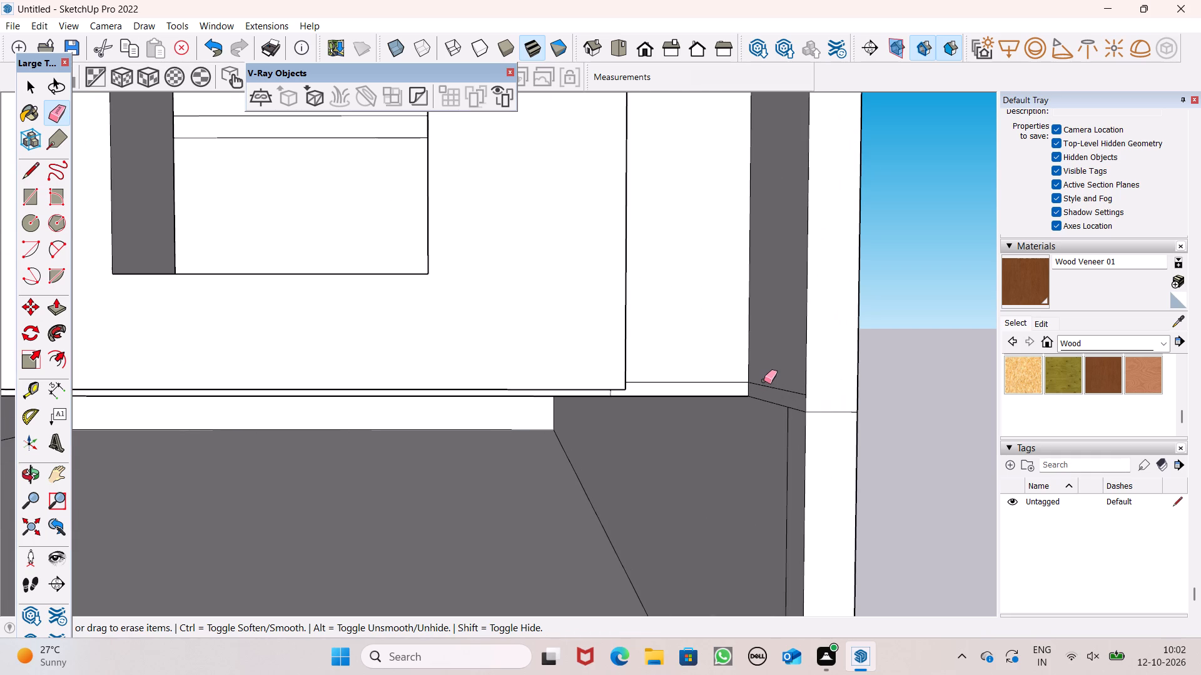
{"action": "left_click", "coordinate": [774, 386]}
{"action": "left_click_drag", "start_coordinate": [830, 399], "coordinate": [833, 414]}
Examine the cleaned end wall and the whole elevation from above and below.
{"action": "scroll", "coordinate": [832, 397], "scroll_direction": "down", "scroll_amount": 10}
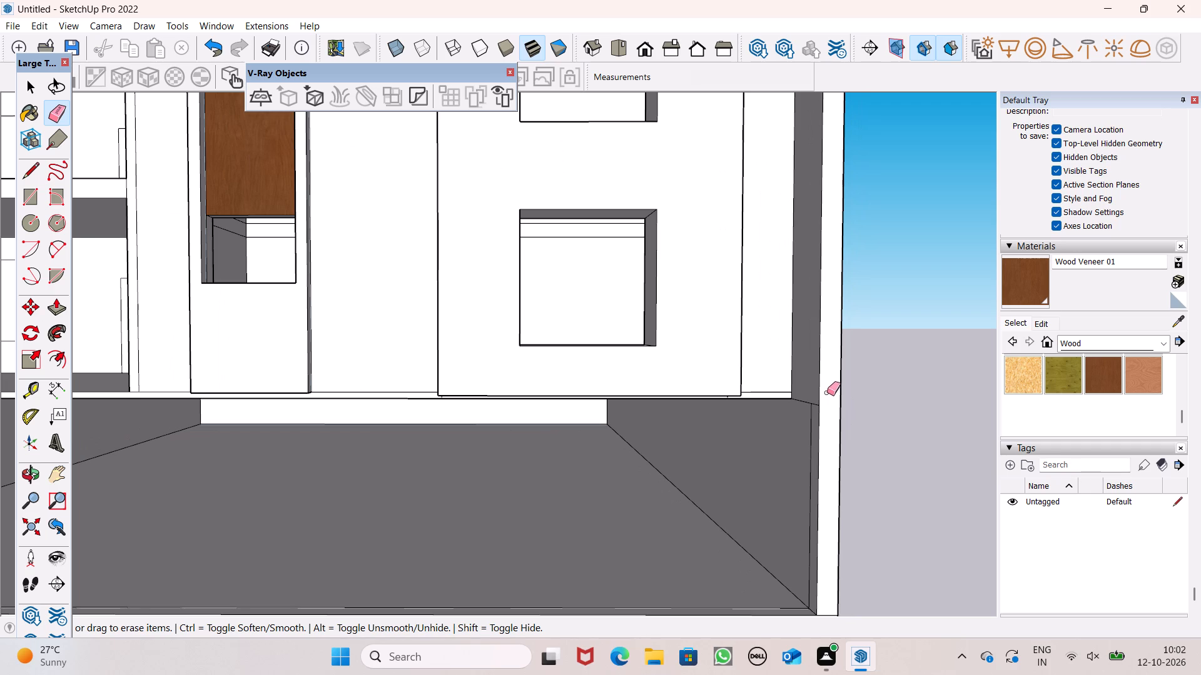
{"action": "scroll", "coordinate": [749, 391], "scroll_direction": "down", "scroll_amount": 3}
{"action": "middle_click_drag", "start_coordinate": [746, 402], "coordinate": [720, 472]}
{"action": "scroll", "coordinate": [748, 418], "scroll_direction": "down", "scroll_amount": 6}
{"action": "middle_click_drag", "start_coordinate": [728, 418], "coordinate": [722, 441]}
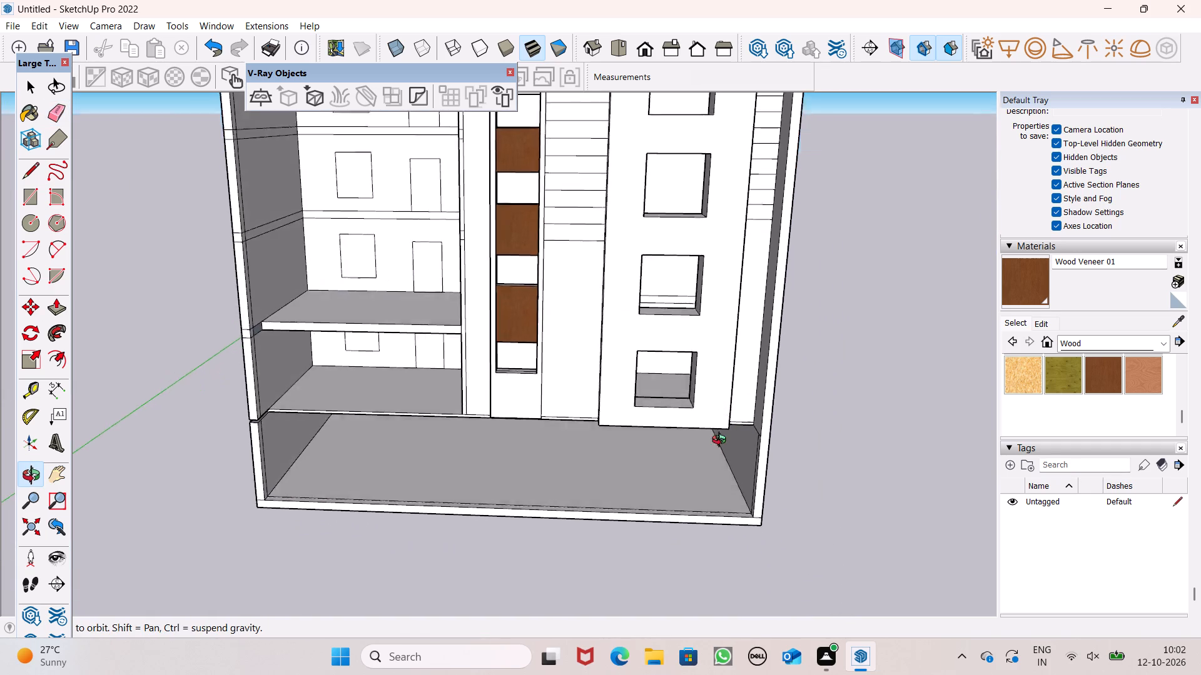
{"action": "middle_click_drag", "start_coordinate": [722, 441], "coordinate": [716, 474]}
{"action": "scroll", "coordinate": [708, 419], "scroll_direction": "down", "scroll_amount": 1}
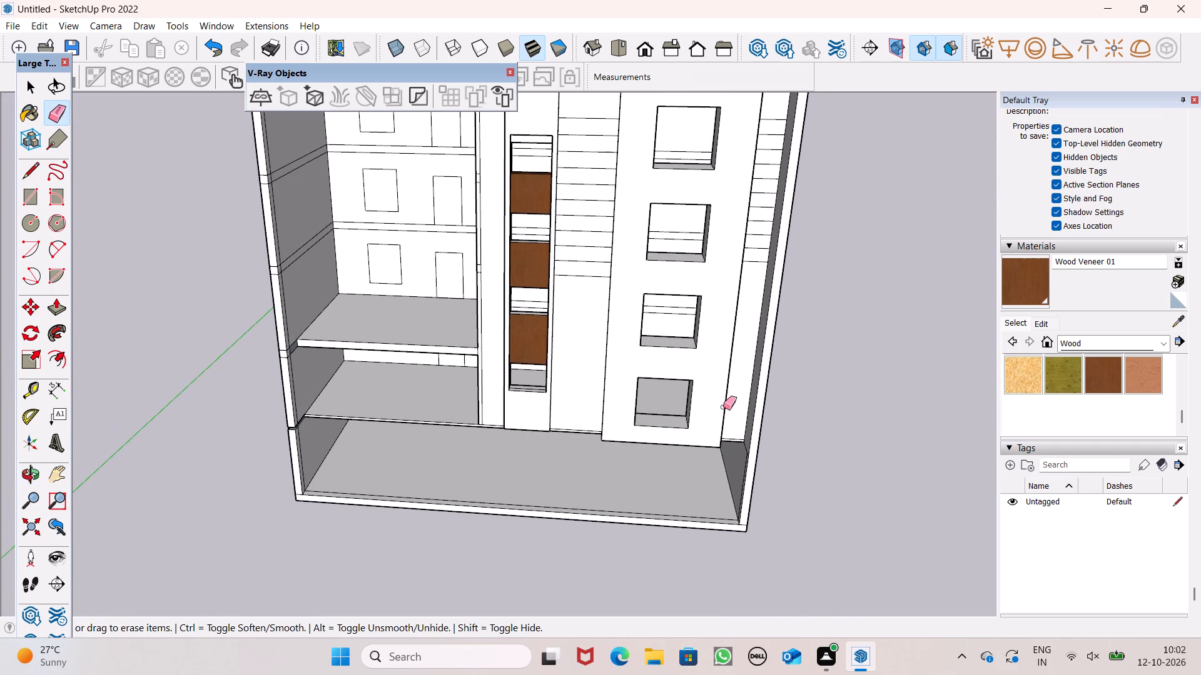
{"action": "key", "text": "space"}
{"action": "middle_click_drag", "start_coordinate": [731, 392], "coordinate": [721, 279]}
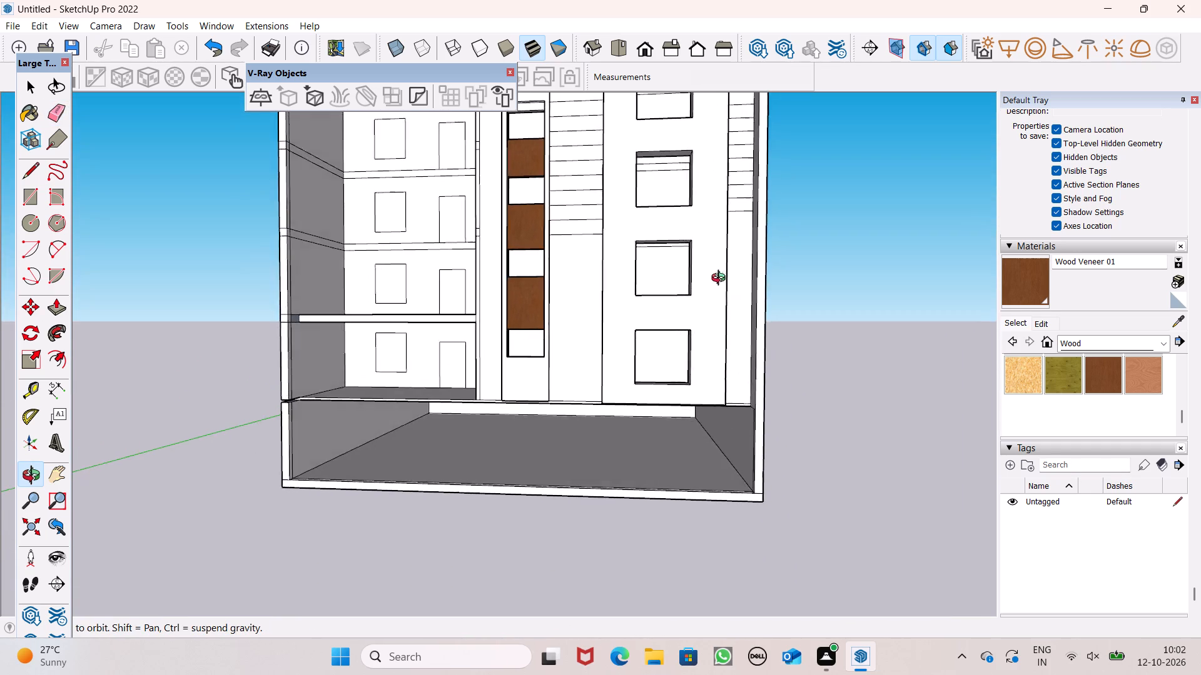
{"action": "middle_click_drag", "start_coordinate": [721, 279], "coordinate": [704, 369]}
{"action": "scroll", "coordinate": [714, 364], "scroll_direction": "down", "scroll_amount": 3}
{"action": "scroll", "coordinate": [705, 196], "scroll_direction": "up", "scroll_amount": 6}
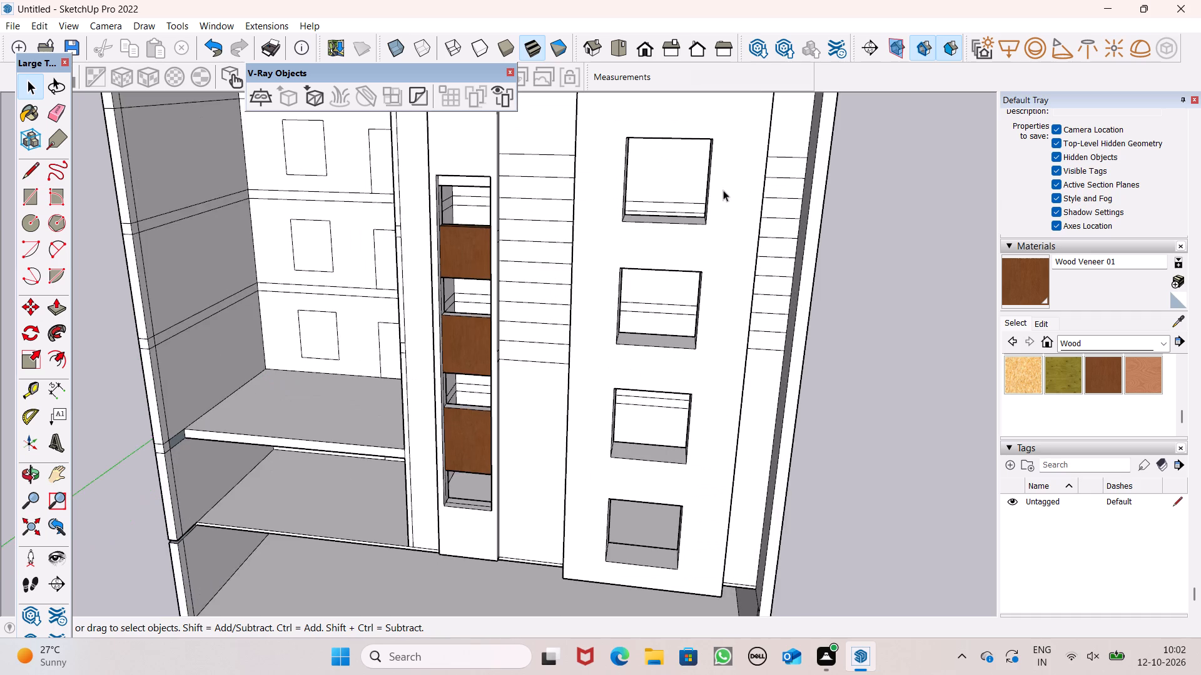
Copy the lowest horizontal line on the wall strip beyond the projecting panel about 1' 9 15/16" downward.
{"action": "scroll", "coordinate": [721, 182], "scroll_direction": "up", "scroll_amount": 5}
{"action": "middle_click_drag", "start_coordinate": [547, 211], "coordinate": [550, 162]}
{"action": "scroll", "coordinate": [547, 203], "scroll_direction": "up", "scroll_amount": 1}
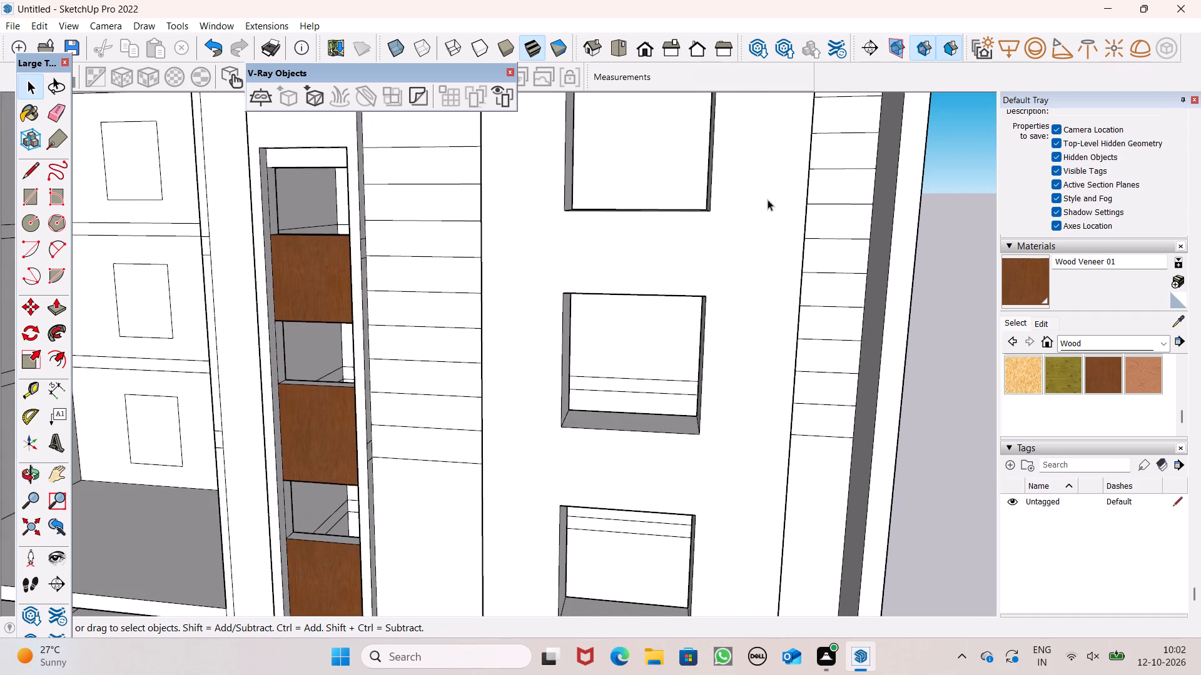
{"action": "scroll", "coordinate": [770, 199], "scroll_direction": "down", "scroll_amount": 1}
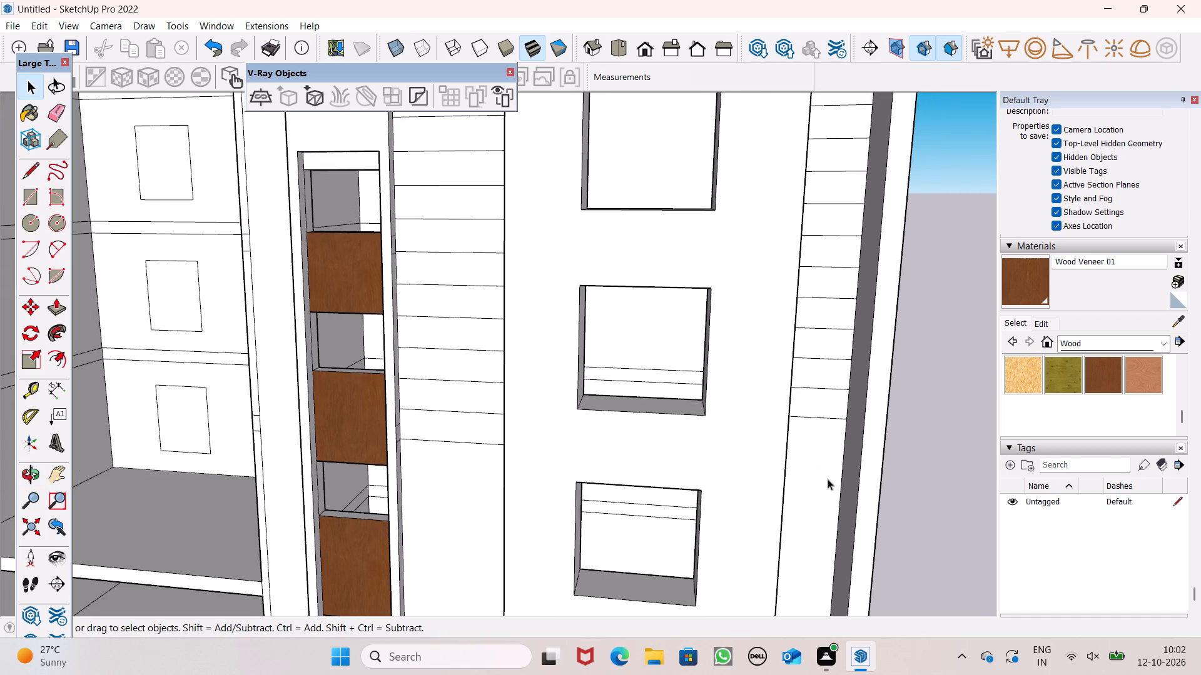
{"action": "middle_click_drag", "start_coordinate": [826, 477], "coordinate": [827, 381]}
{"action": "scroll", "coordinate": [827, 382], "scroll_direction": "up", "scroll_amount": 1}
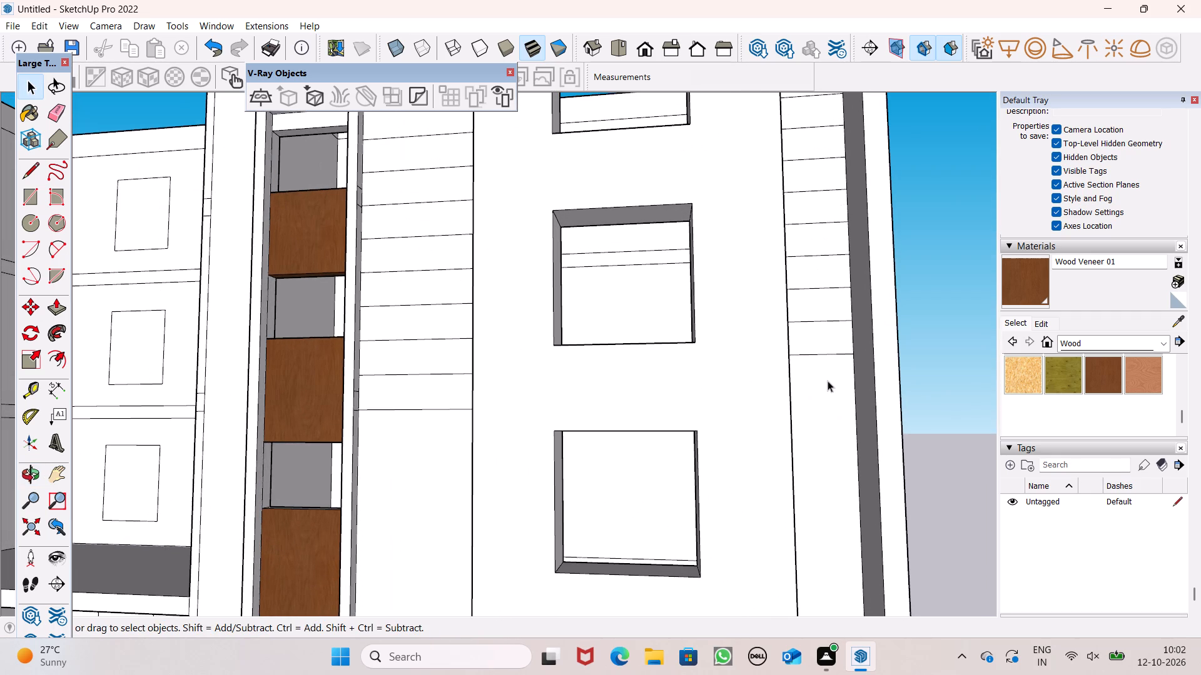
{"action": "left_click", "coordinate": [829, 352]}
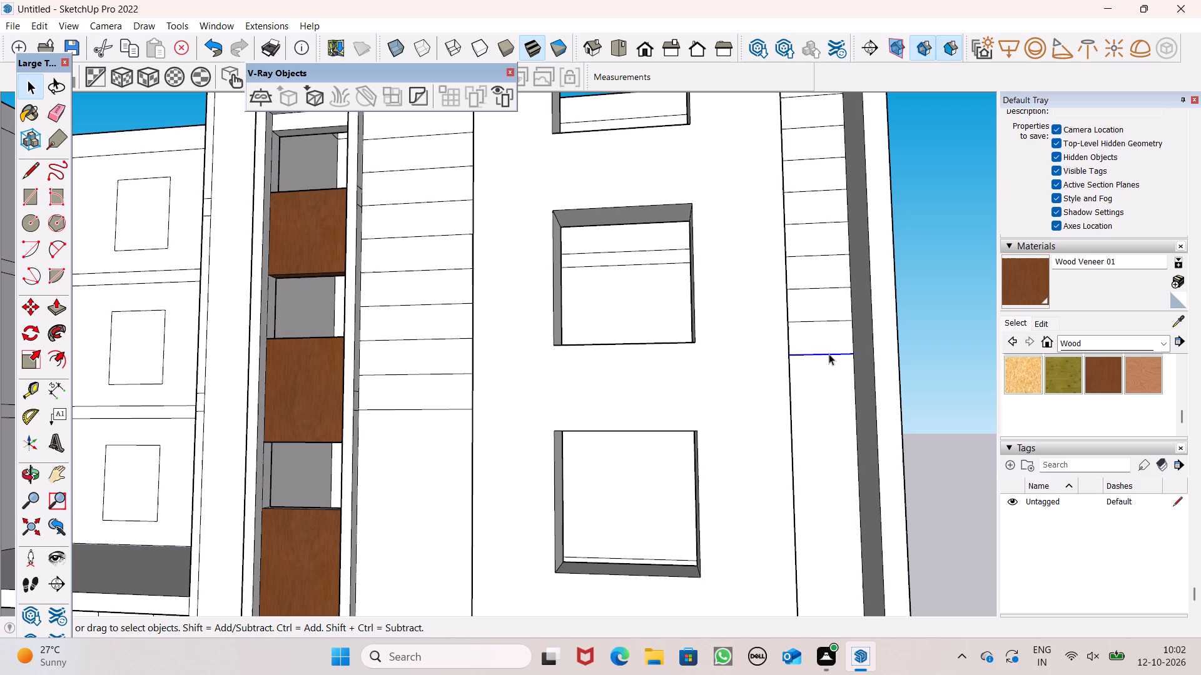
{"action": "key", "text": "comma"}
{"action": "key", "text": "BackSpace"}
{"action": "key", "text": "m"}
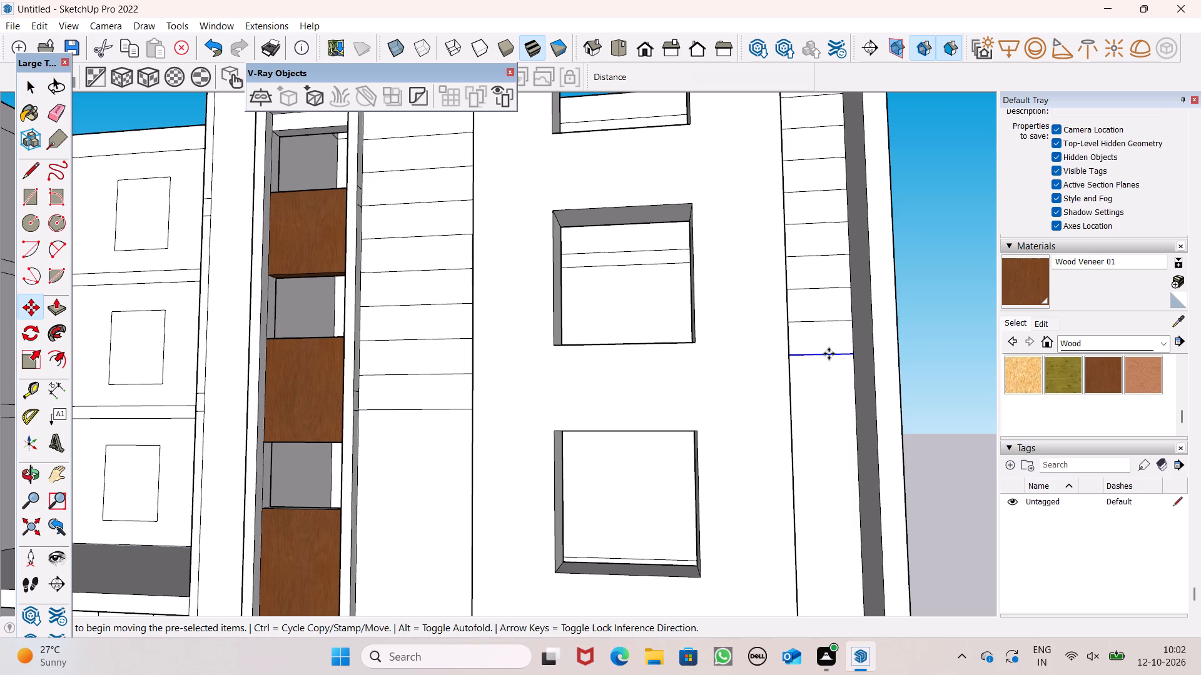
{"action": "key", "text": "Return"}
{"action": "left_click_drag", "start_coordinate": [828, 354], "coordinate": [820, 380]}
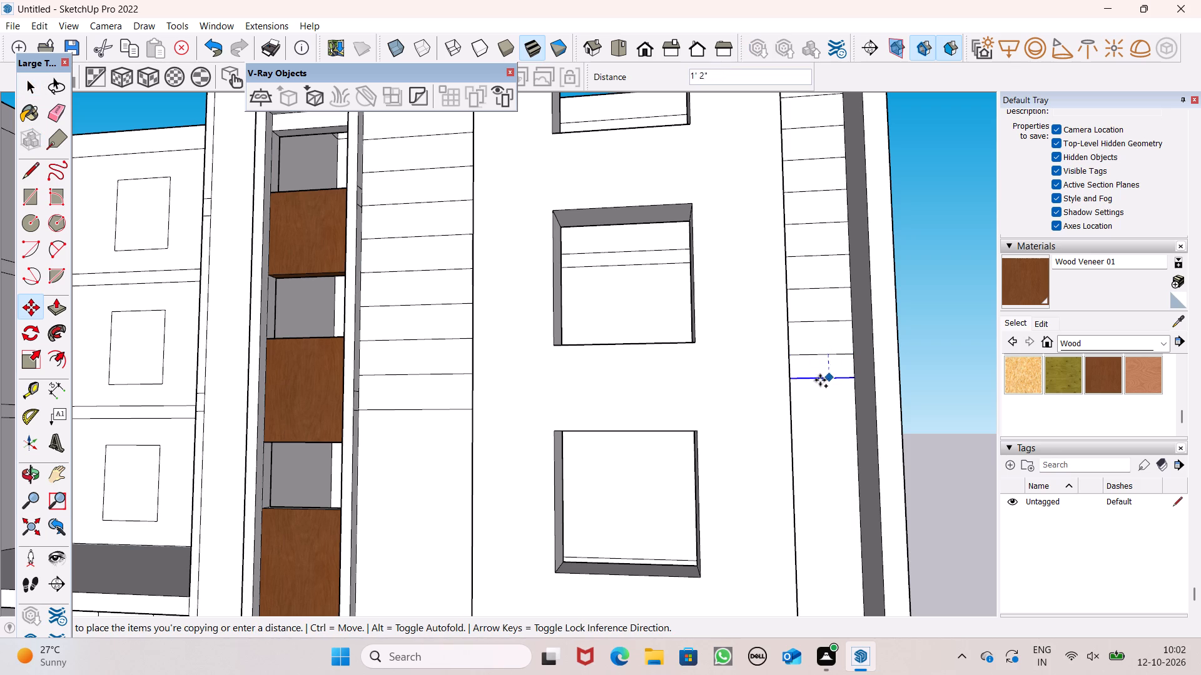
{"action": "left_click_drag", "start_coordinate": [820, 380], "coordinate": [824, 392]}
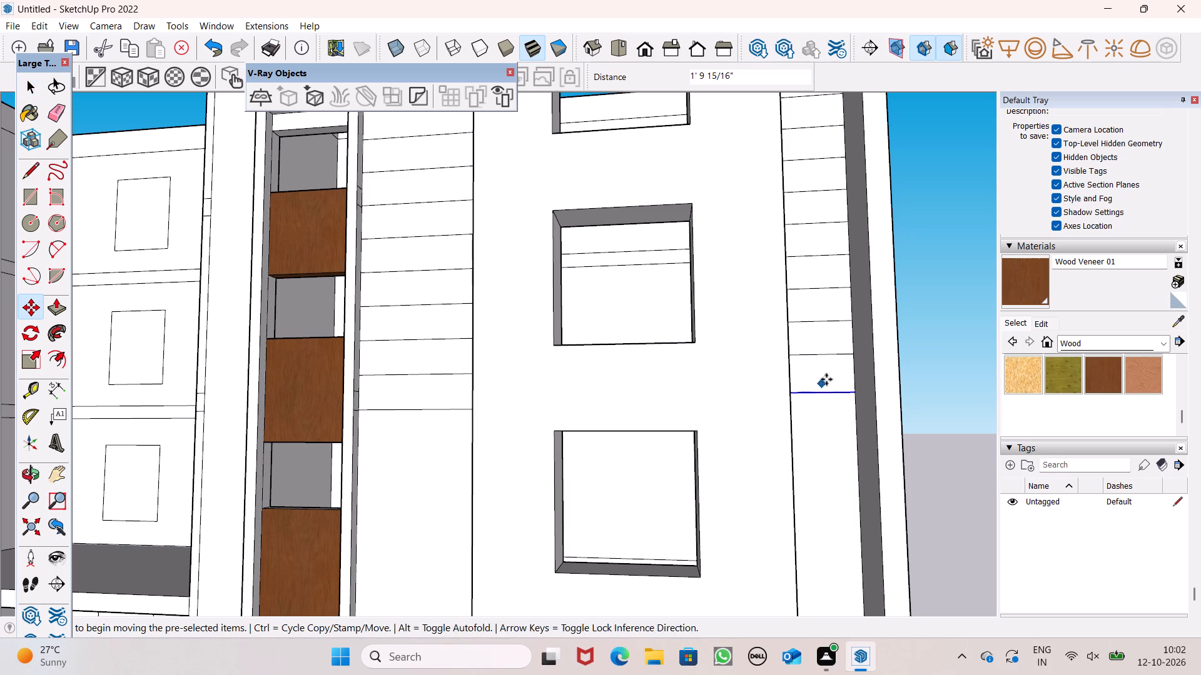
{"action": "key", "text": "space"}
{"action": "left_click", "coordinate": [901, 354]}
{"action": "scroll", "coordinate": [908, 346], "scroll_direction": "down", "scroll_amount": 7}
{"action": "left_click", "coordinate": [971, 417]}
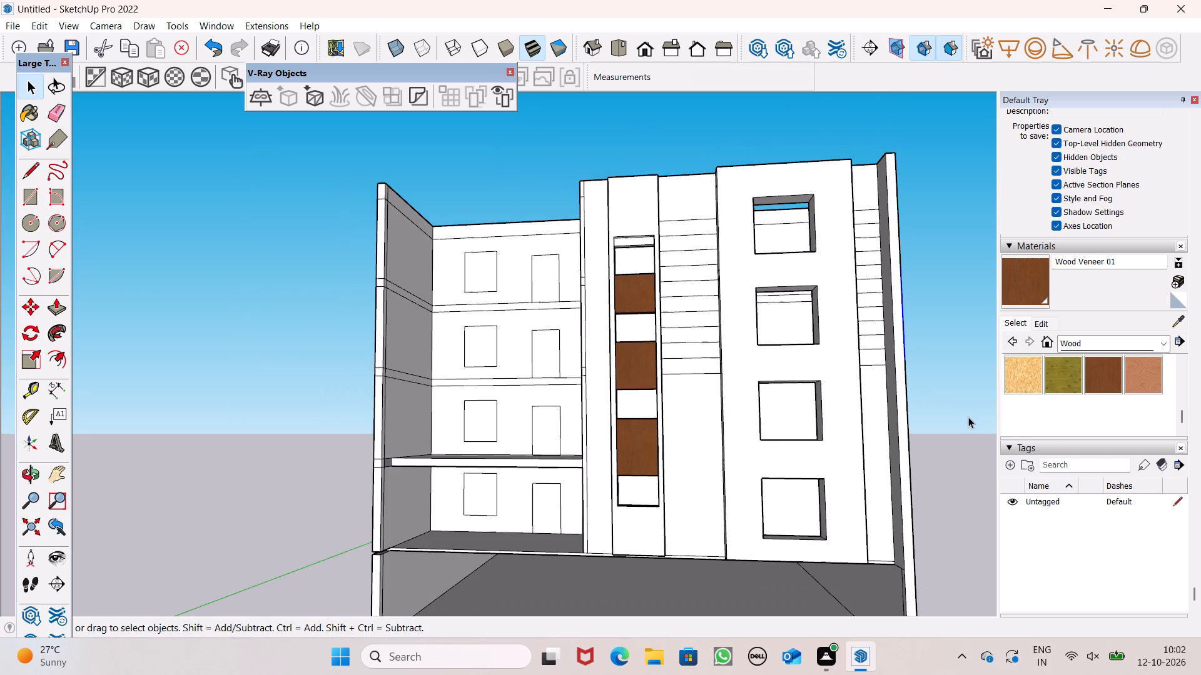
Copy the lowest horizontal line between the veneered frame and the projecting panel about 10' 3 1/4" downward.
{"action": "scroll", "coordinate": [911, 382], "scroll_direction": "down", "scroll_amount": 2}
{"action": "scroll", "coordinate": [889, 446], "scroll_direction": "up", "scroll_amount": 4}
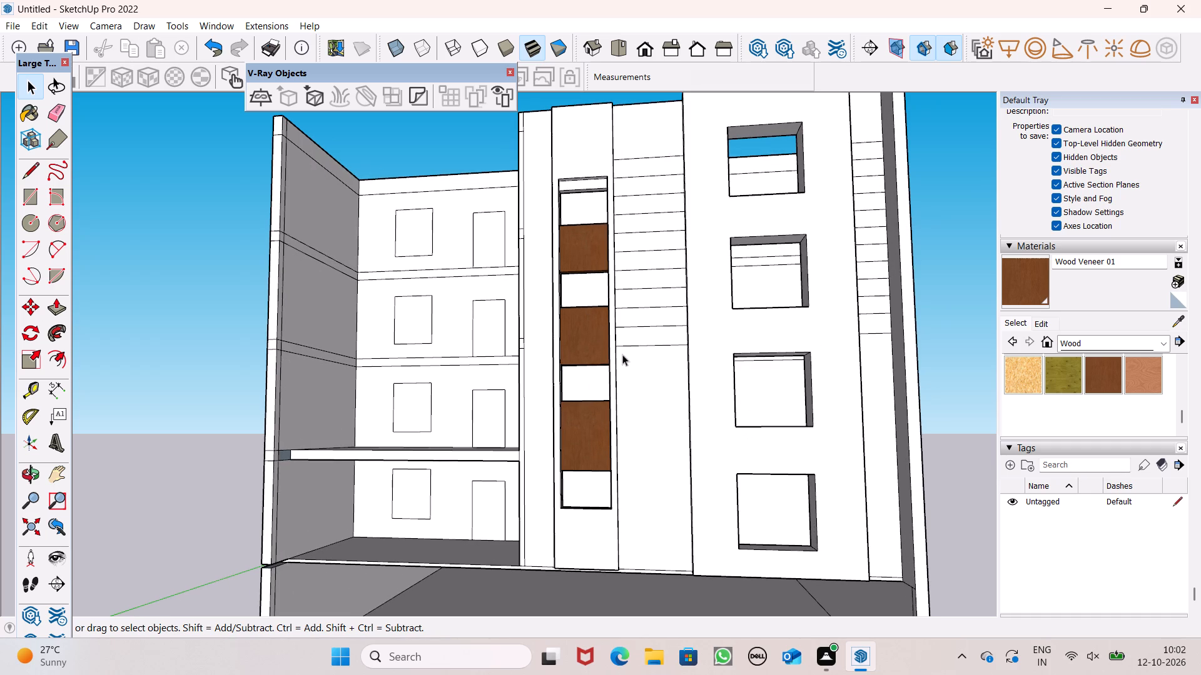
{"action": "left_click", "coordinate": [641, 345]}
{"action": "key", "text": "m"}
{"action": "key", "text": "Return"}
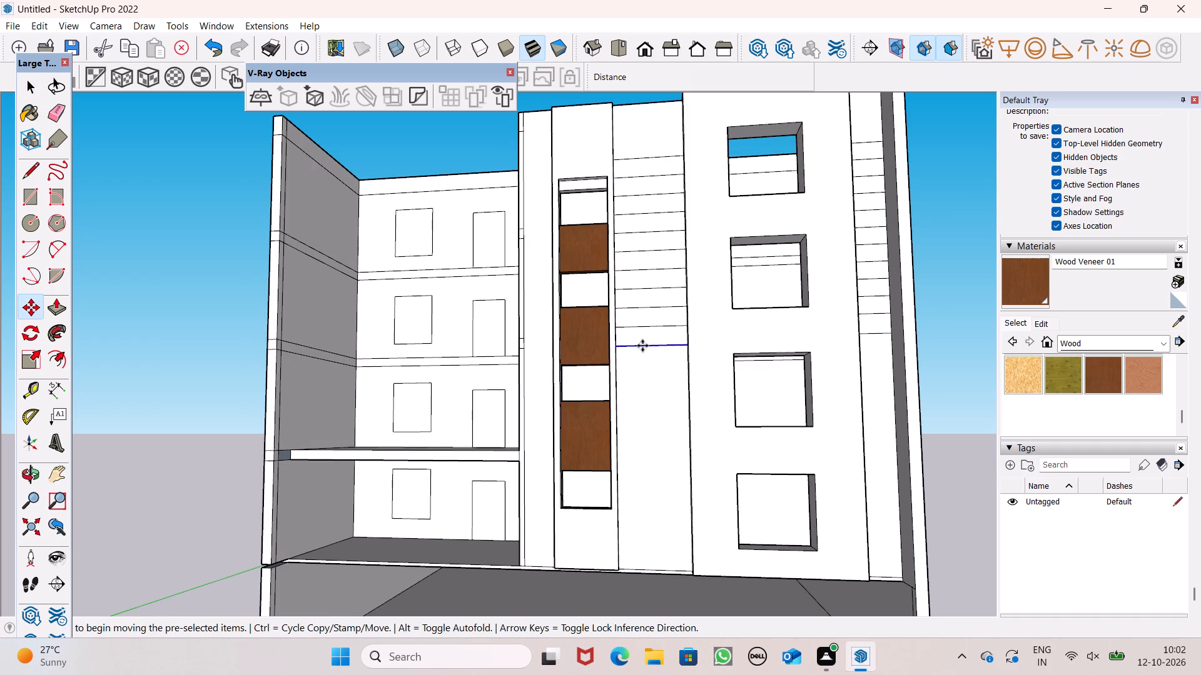
{"action": "left_click_drag", "start_coordinate": [642, 346], "coordinate": [651, 397]}
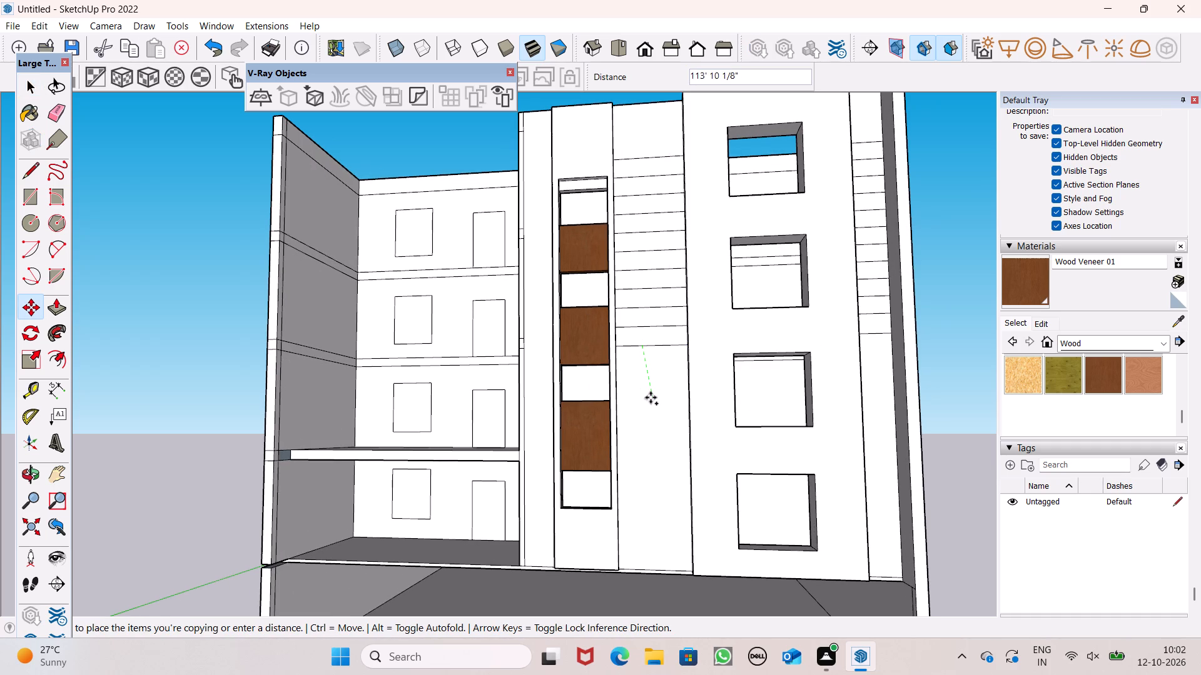
{"action": "left_click_drag", "start_coordinate": [651, 397], "coordinate": [653, 410]}
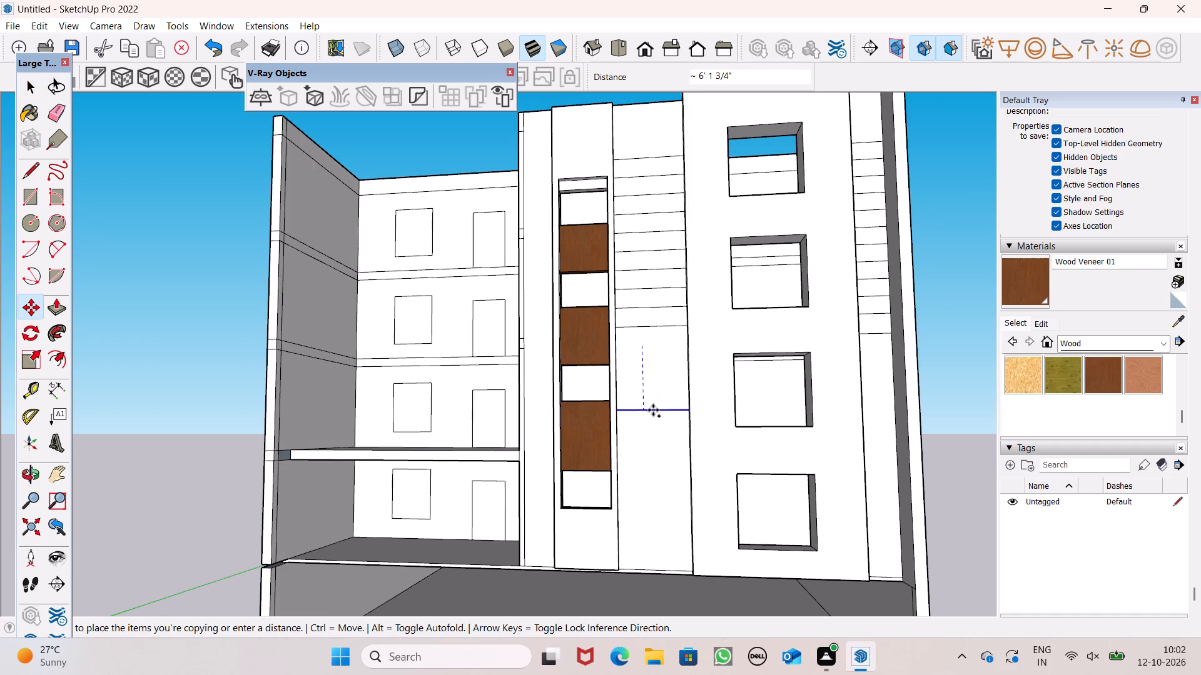
{"action": "left_click_drag", "start_coordinate": [653, 410], "coordinate": [646, 441]}
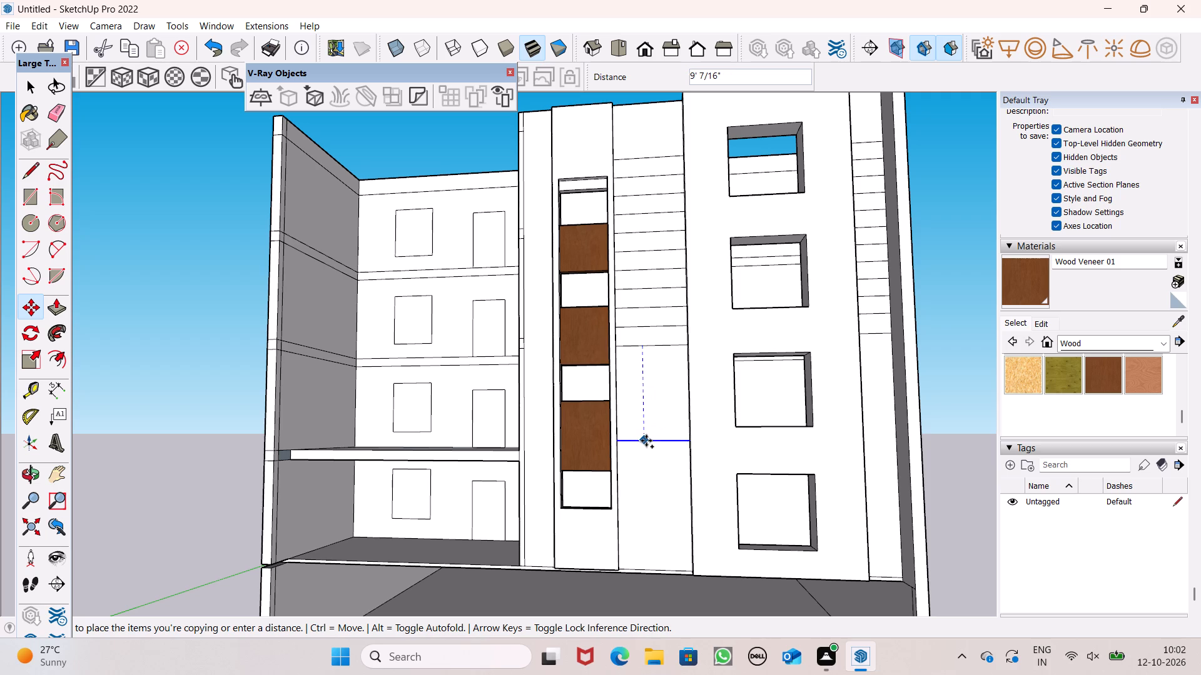
{"action": "left_click_drag", "start_coordinate": [646, 441], "coordinate": [639, 447]}
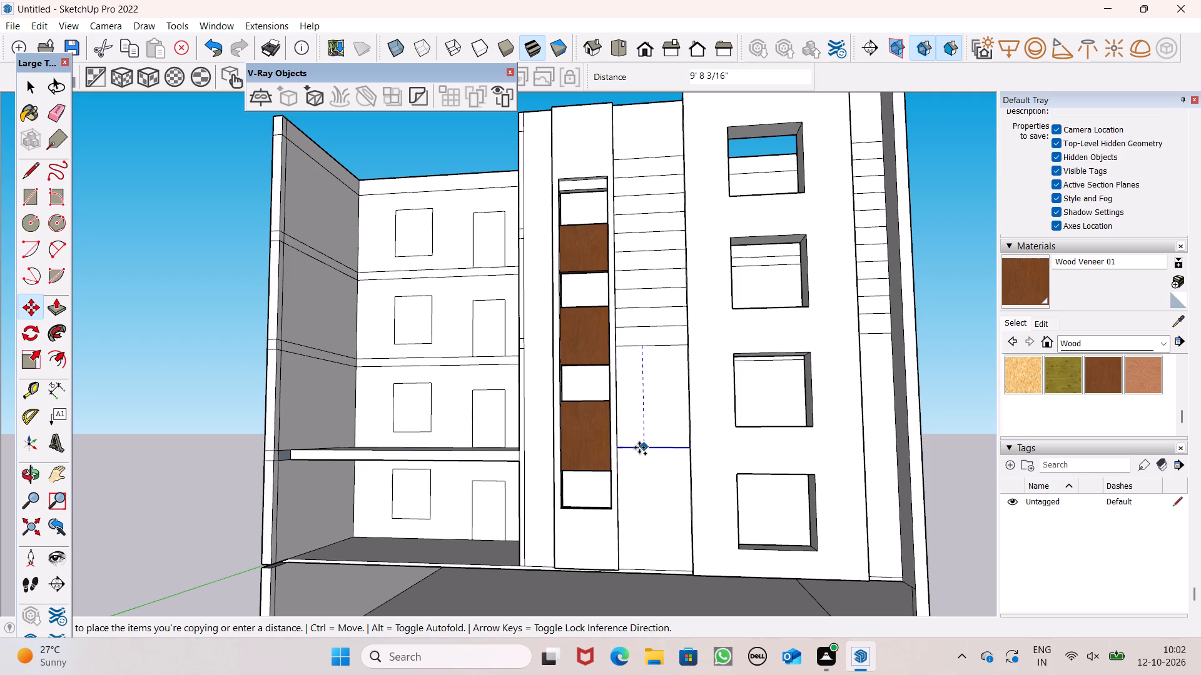
{"action": "left_click_drag", "start_coordinate": [639, 447], "coordinate": [640, 452]}
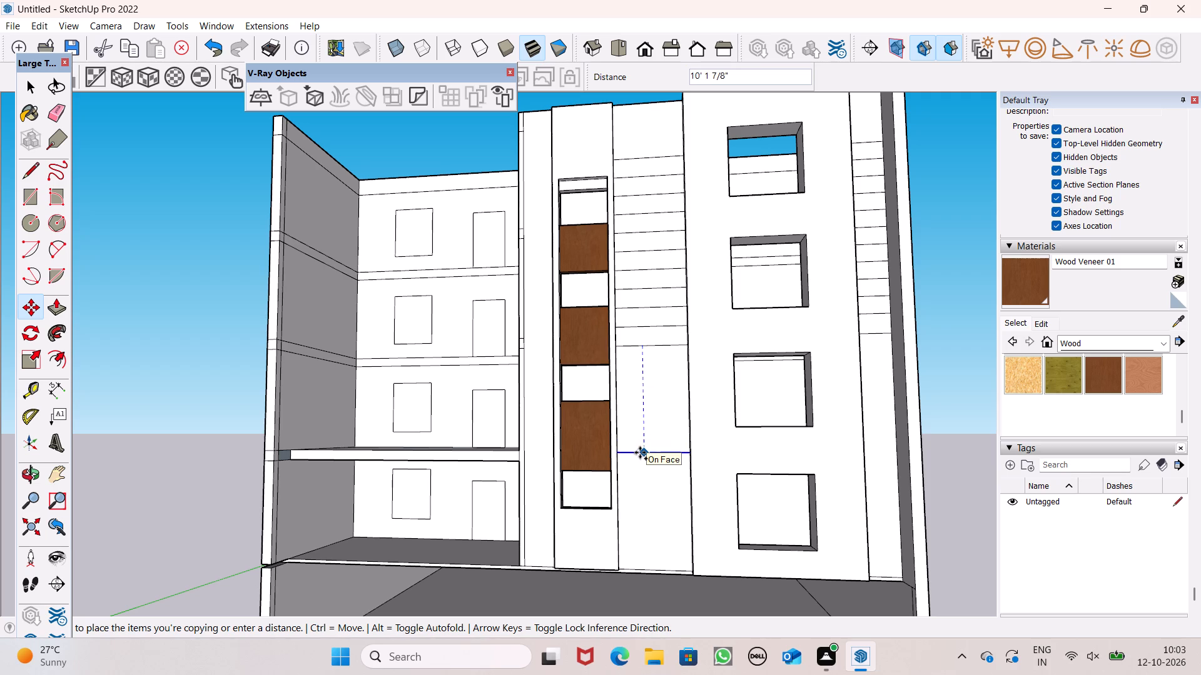
{"action": "left_click_drag", "start_coordinate": [640, 452], "coordinate": [640, 454]}
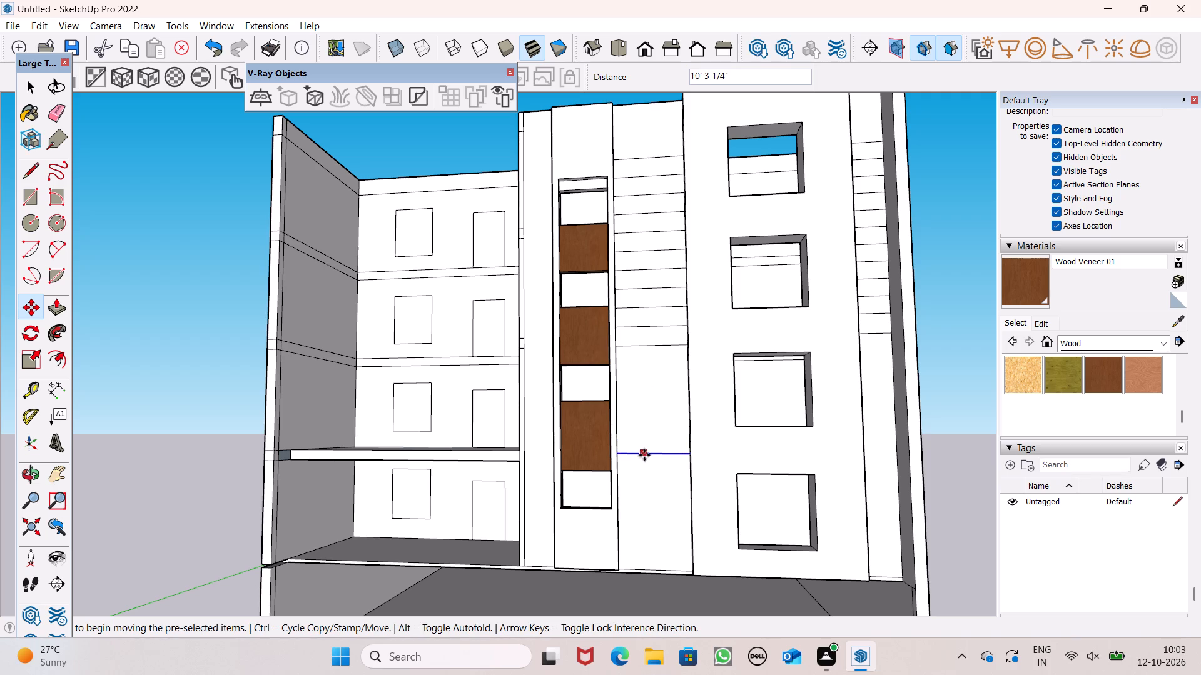
Copy the lowest horizontal line between the veneered frame and projecting panel about 1' 10 3/8" downward, repeated as 5 evenly spaced copies.
{"action": "left_click_drag", "start_coordinate": [645, 454], "coordinate": [656, 470]}
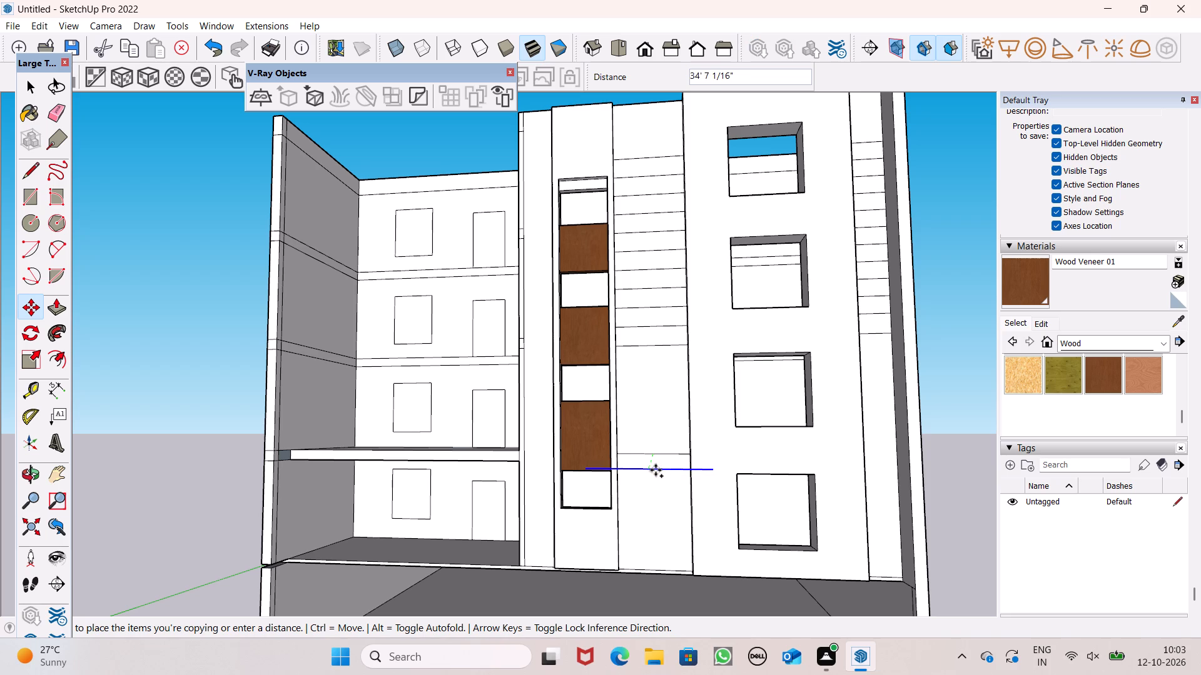
{"action": "left_click_drag", "start_coordinate": [656, 470], "coordinate": [657, 474]}
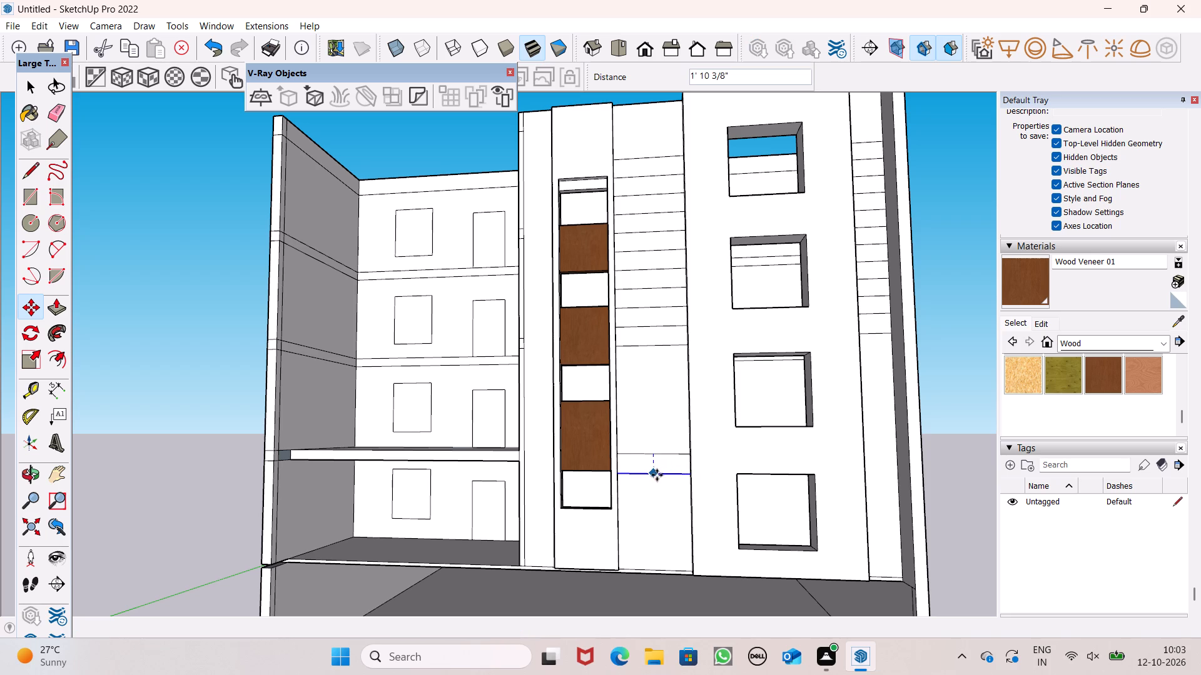
{"action": "key", "text": "shift+asterisk"}
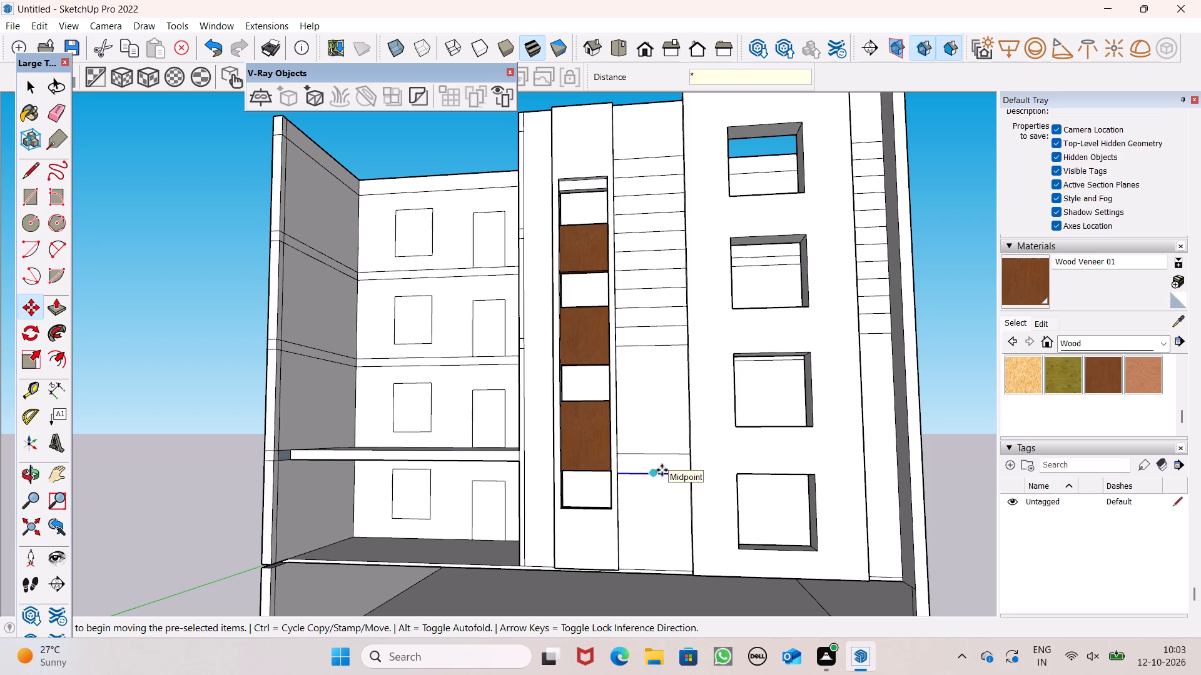
{"action": "key", "text": "5"}
{"action": "key", "text": "Return"}
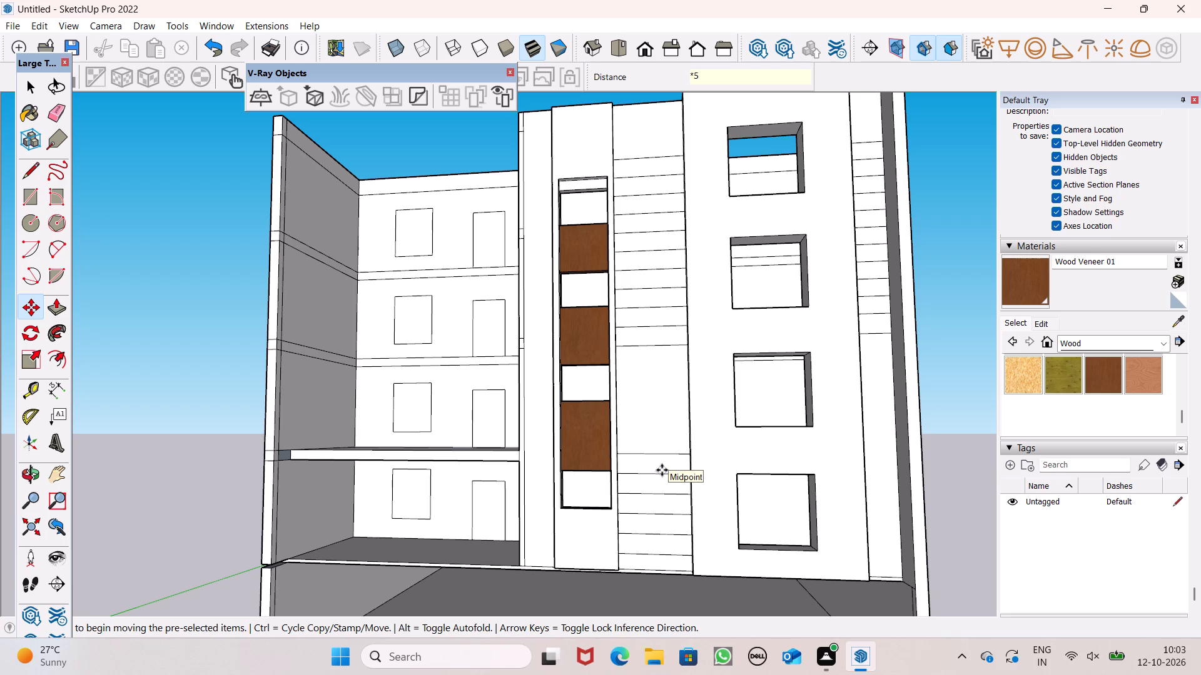
{"action": "key", "text": "space"}
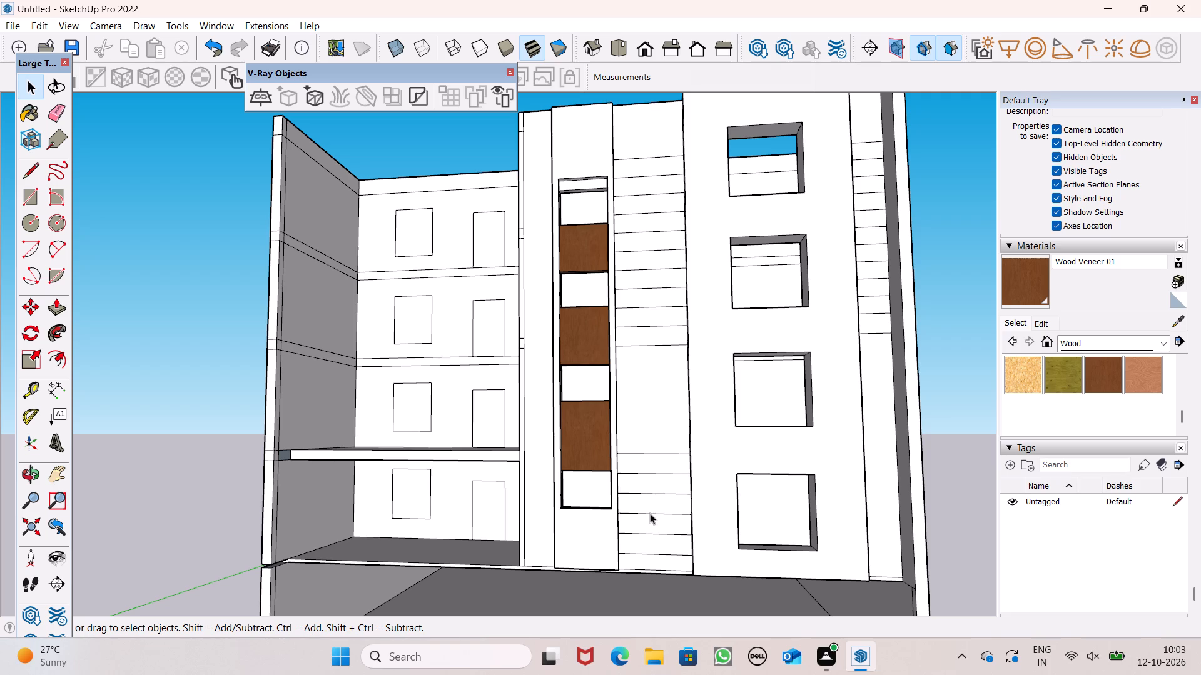
Examine the horizontal lines at the foot of the strip between the veneered frame and the projecting panel.
{"action": "scroll", "coordinate": [659, 597], "scroll_direction": "up", "scroll_amount": 8}
{"action": "scroll", "coordinate": [670, 541], "scroll_direction": "down", "scroll_amount": 6}
{"action": "middle_click_drag", "start_coordinate": [682, 529], "coordinate": [691, 588]}
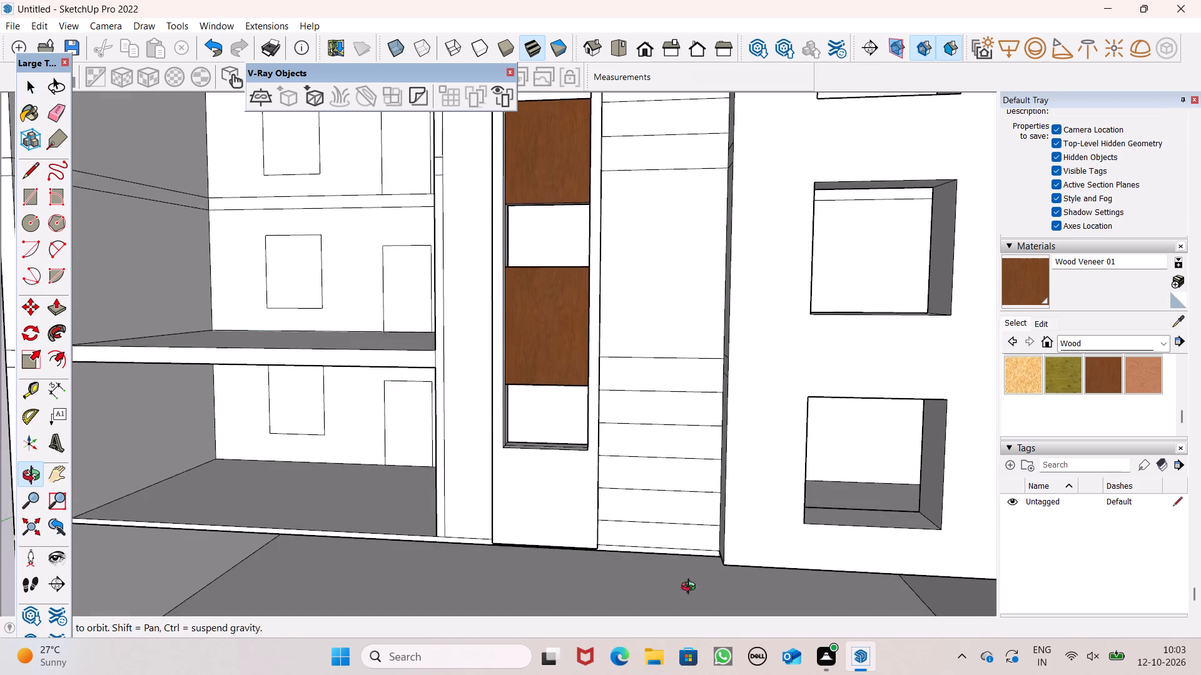
{"action": "middle_click_drag", "start_coordinate": [691, 588], "coordinate": [690, 587]}
{"action": "scroll", "coordinate": [690, 560], "scroll_direction": "up", "scroll_amount": 3}
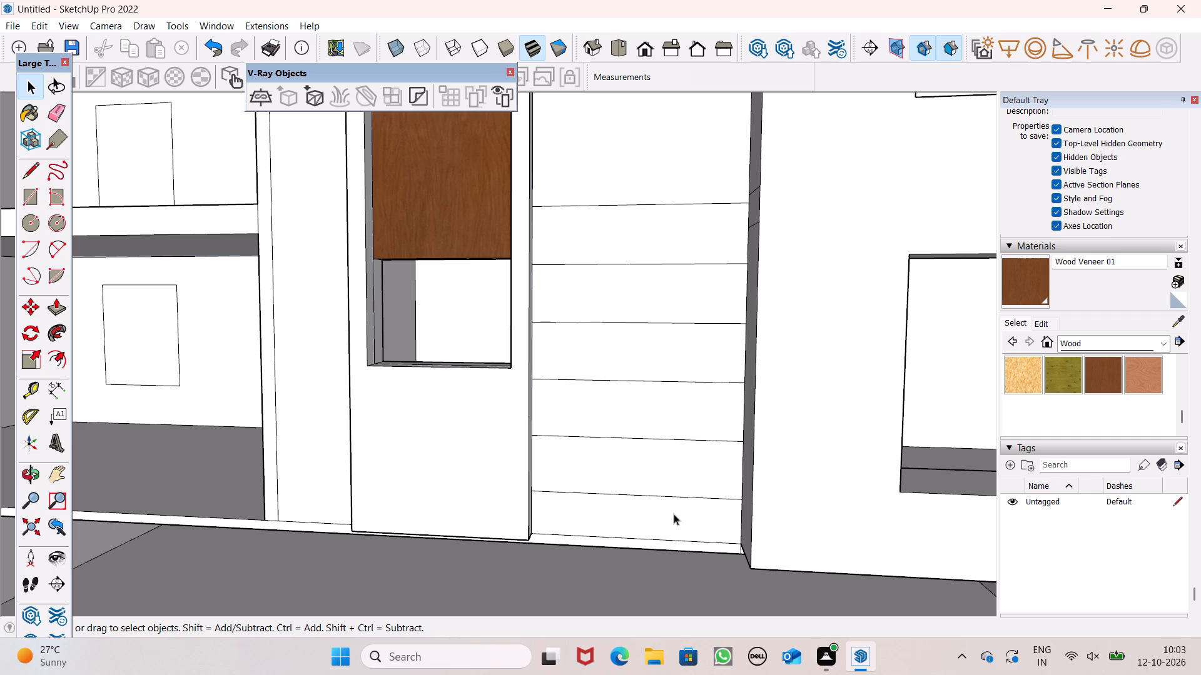
{"action": "scroll", "coordinate": [689, 518], "scroll_direction": "down", "scroll_amount": 3}
{"action": "scroll", "coordinate": [612, 482], "scroll_direction": "down", "scroll_amount": 3}
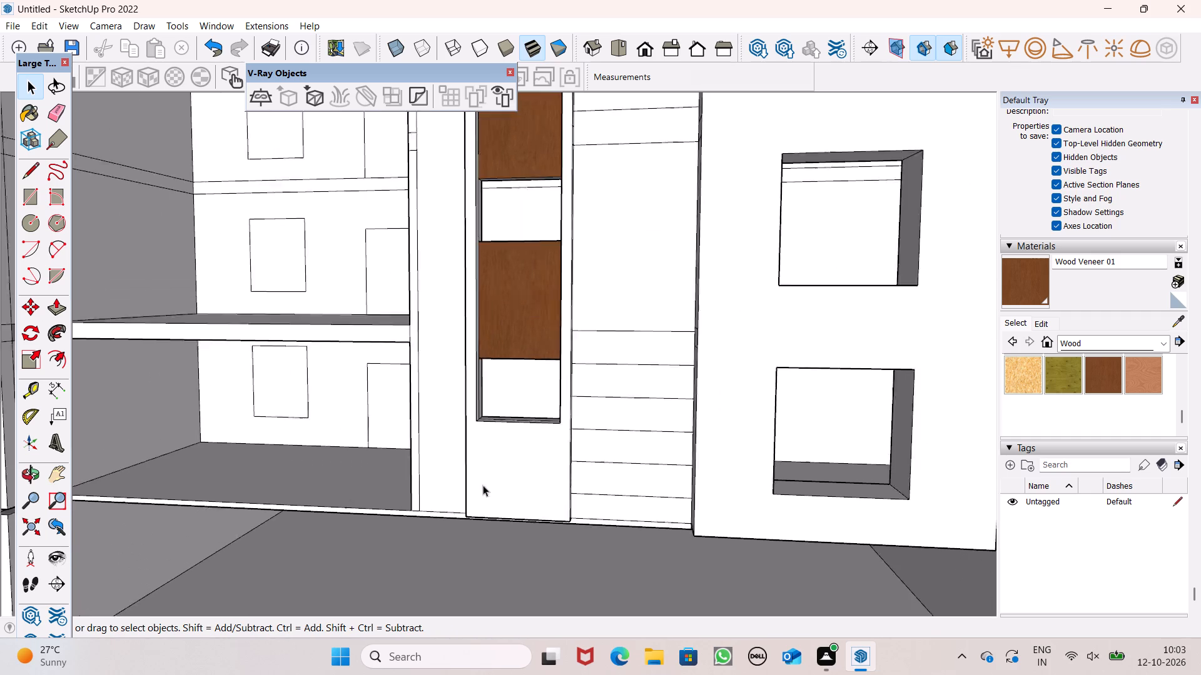
{"action": "scroll", "coordinate": [483, 485], "scroll_direction": "down", "scroll_amount": 3}
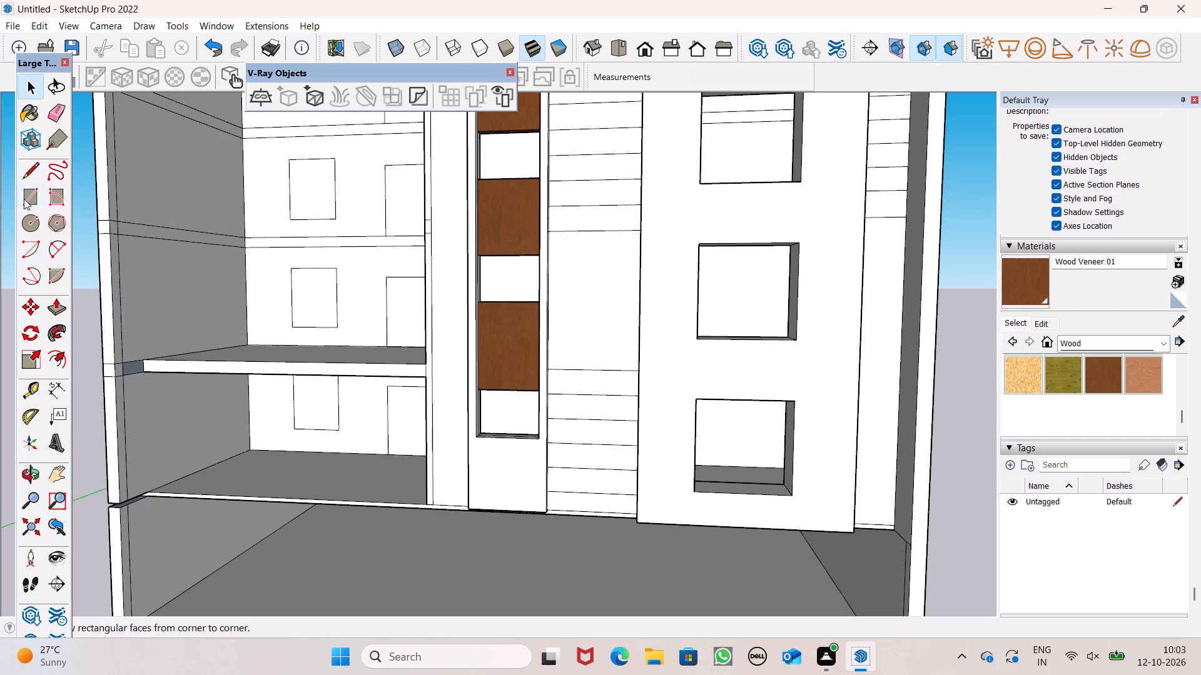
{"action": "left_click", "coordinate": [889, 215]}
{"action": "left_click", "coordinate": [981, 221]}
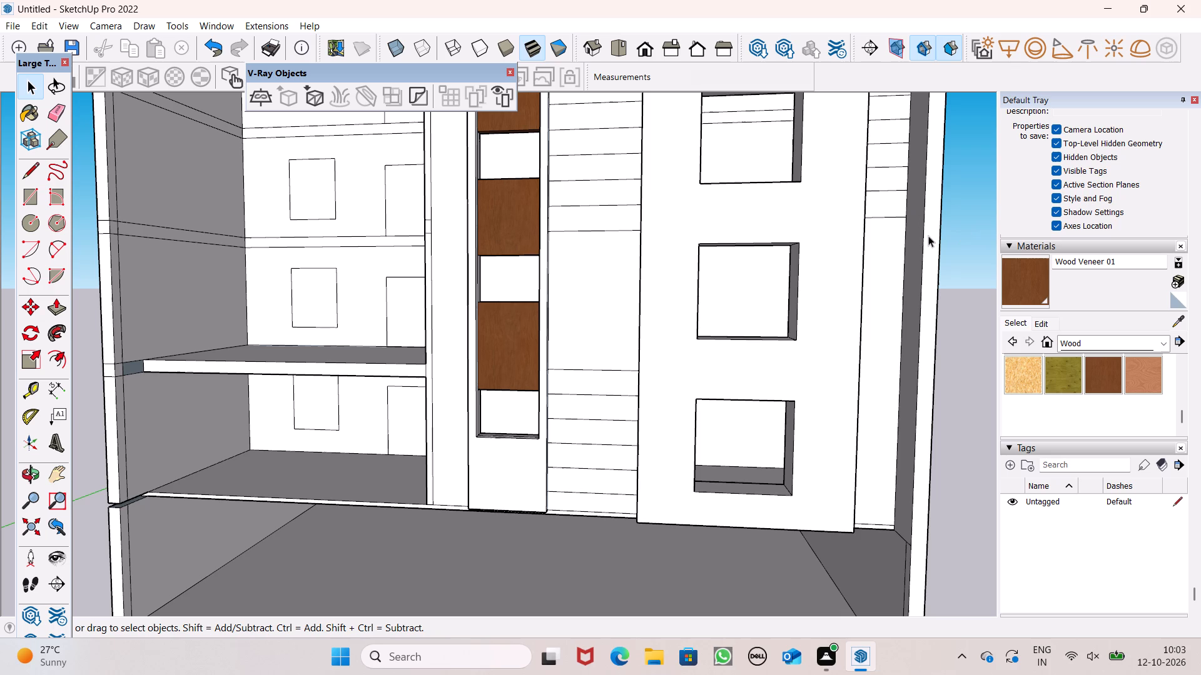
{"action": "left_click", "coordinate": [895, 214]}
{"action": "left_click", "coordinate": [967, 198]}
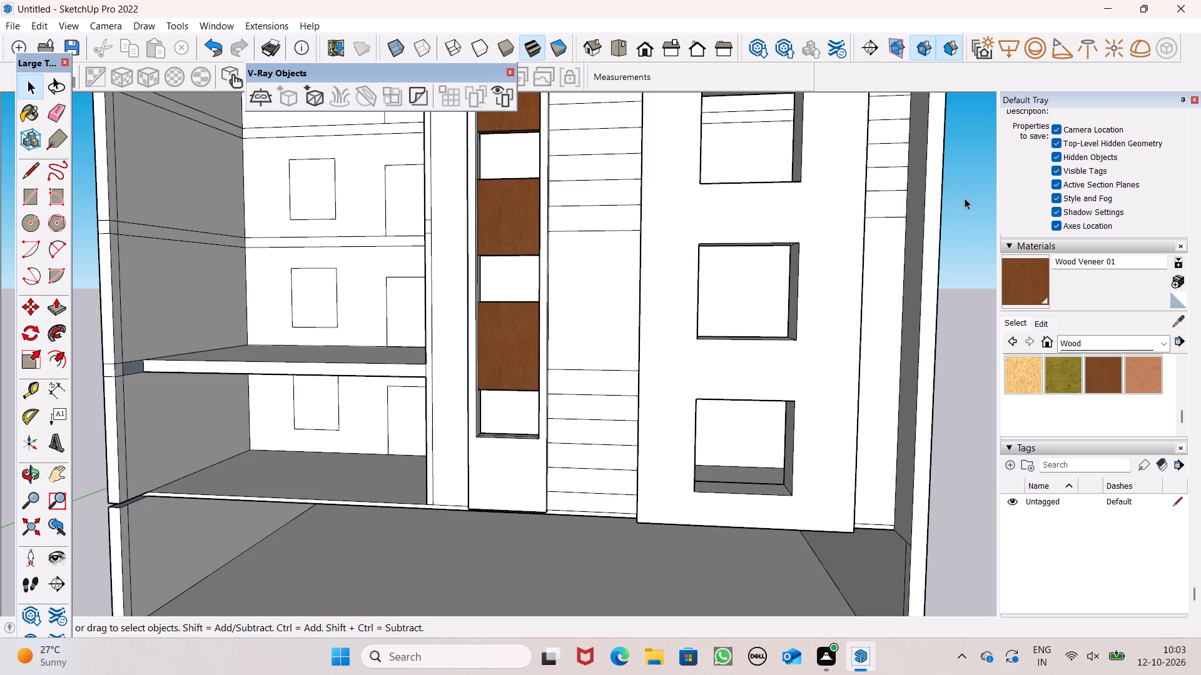
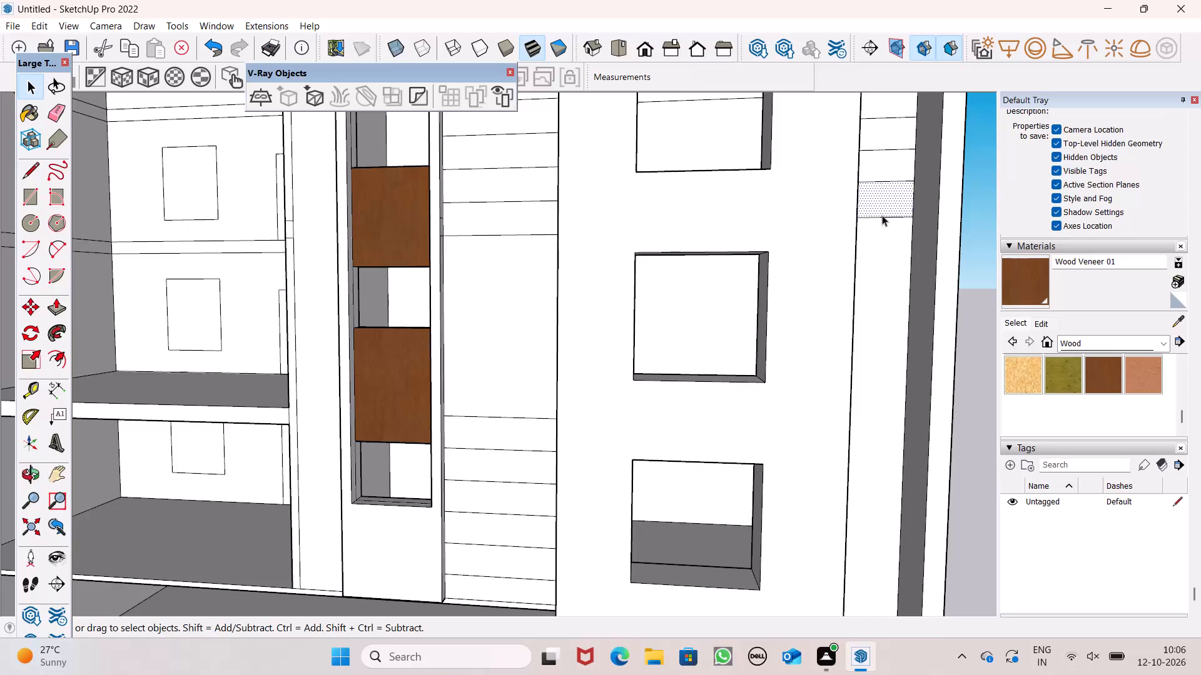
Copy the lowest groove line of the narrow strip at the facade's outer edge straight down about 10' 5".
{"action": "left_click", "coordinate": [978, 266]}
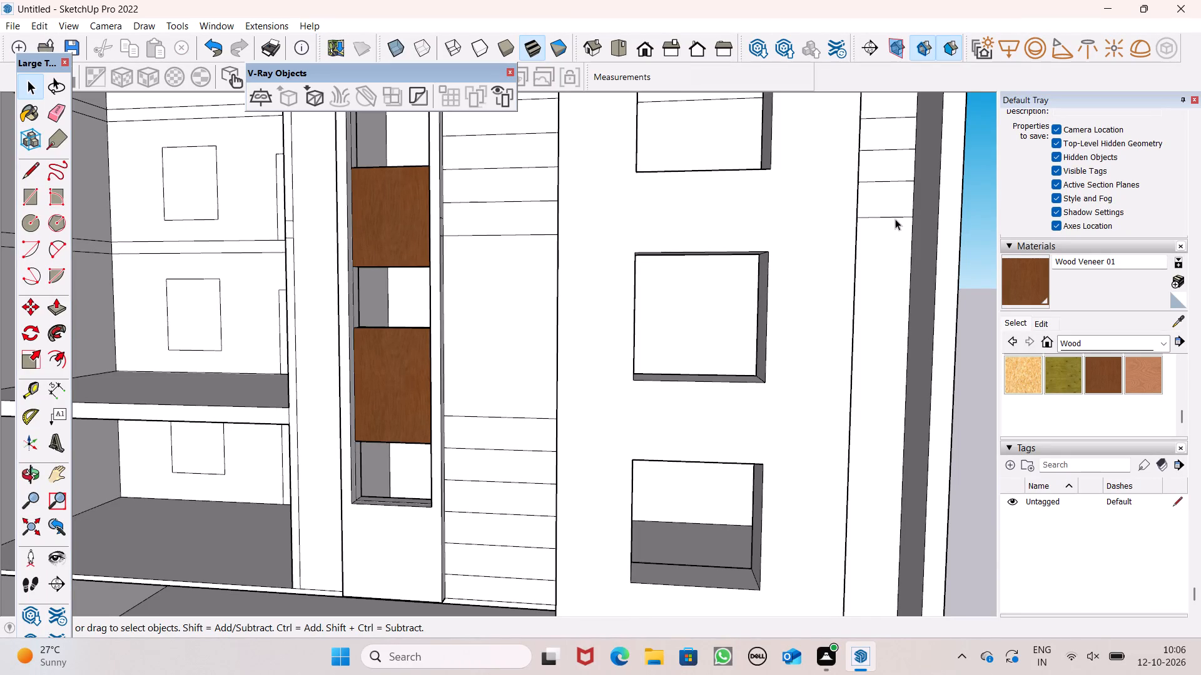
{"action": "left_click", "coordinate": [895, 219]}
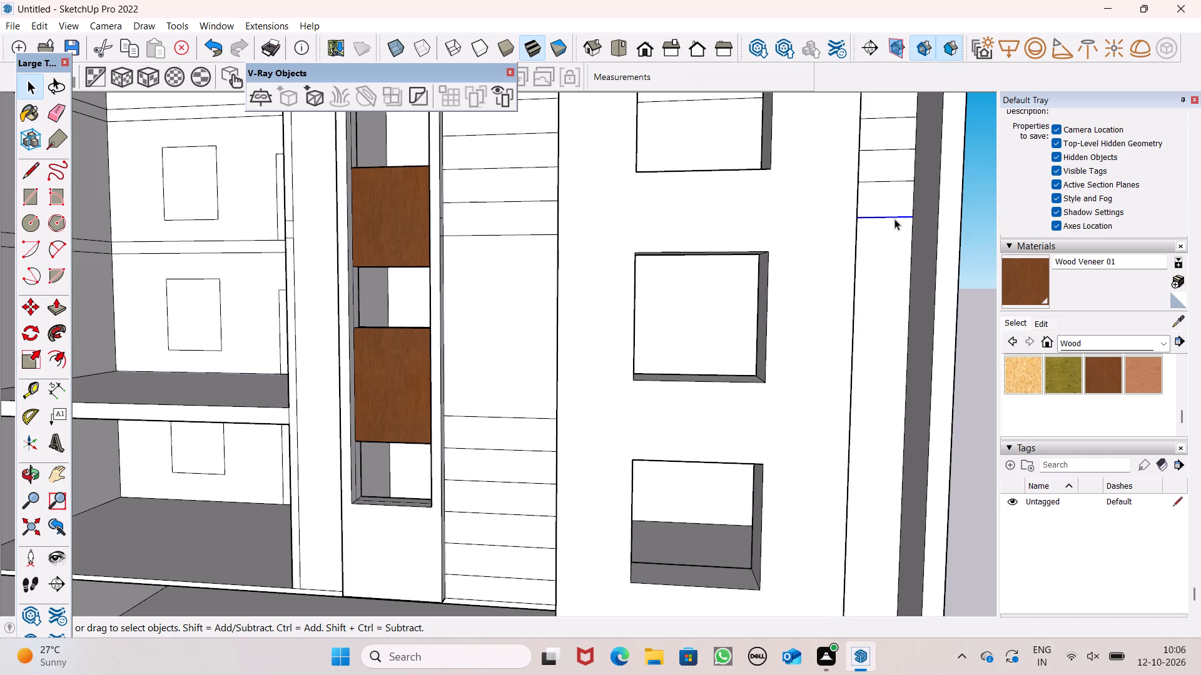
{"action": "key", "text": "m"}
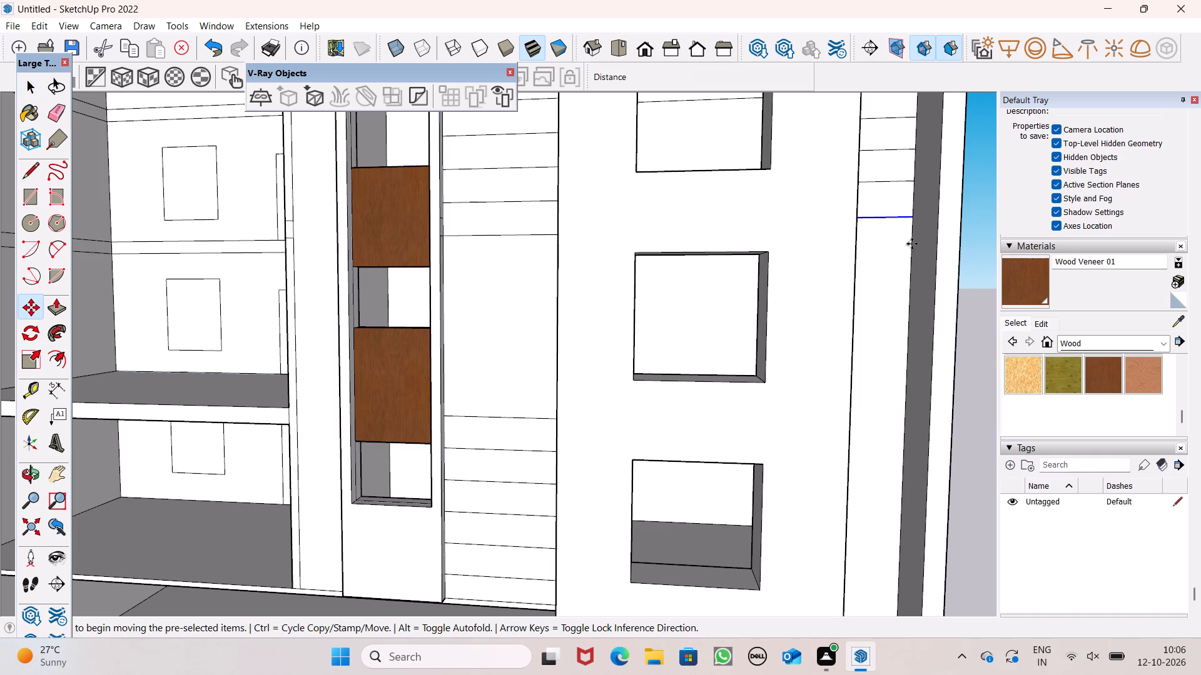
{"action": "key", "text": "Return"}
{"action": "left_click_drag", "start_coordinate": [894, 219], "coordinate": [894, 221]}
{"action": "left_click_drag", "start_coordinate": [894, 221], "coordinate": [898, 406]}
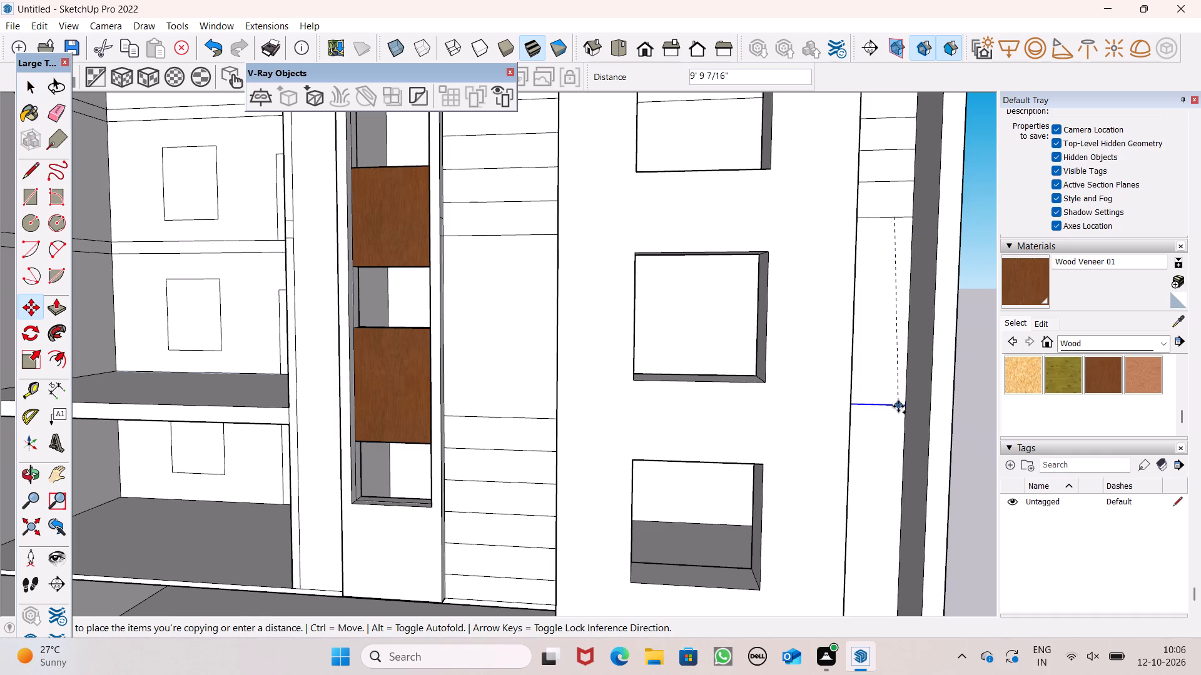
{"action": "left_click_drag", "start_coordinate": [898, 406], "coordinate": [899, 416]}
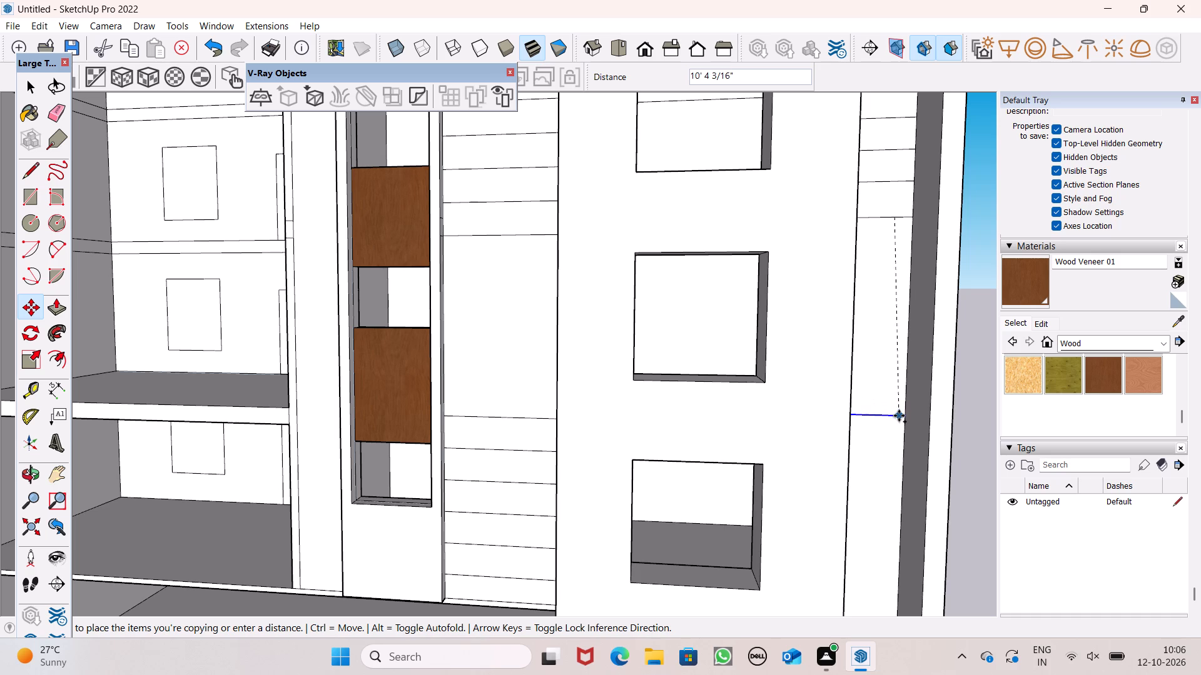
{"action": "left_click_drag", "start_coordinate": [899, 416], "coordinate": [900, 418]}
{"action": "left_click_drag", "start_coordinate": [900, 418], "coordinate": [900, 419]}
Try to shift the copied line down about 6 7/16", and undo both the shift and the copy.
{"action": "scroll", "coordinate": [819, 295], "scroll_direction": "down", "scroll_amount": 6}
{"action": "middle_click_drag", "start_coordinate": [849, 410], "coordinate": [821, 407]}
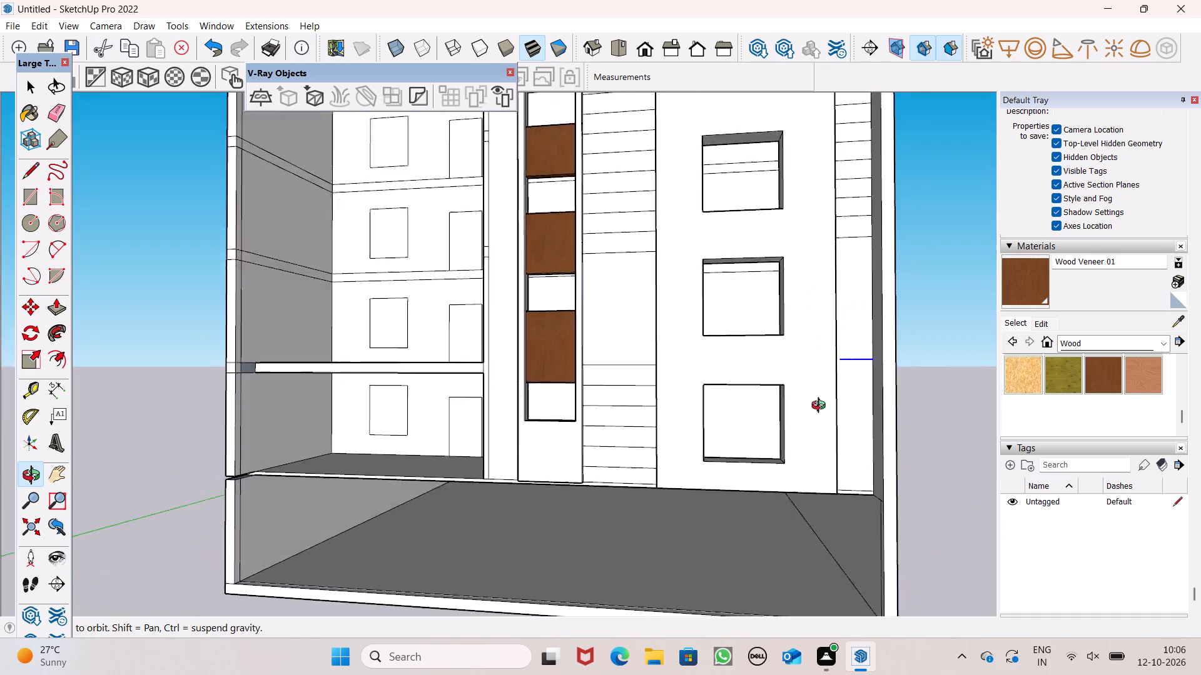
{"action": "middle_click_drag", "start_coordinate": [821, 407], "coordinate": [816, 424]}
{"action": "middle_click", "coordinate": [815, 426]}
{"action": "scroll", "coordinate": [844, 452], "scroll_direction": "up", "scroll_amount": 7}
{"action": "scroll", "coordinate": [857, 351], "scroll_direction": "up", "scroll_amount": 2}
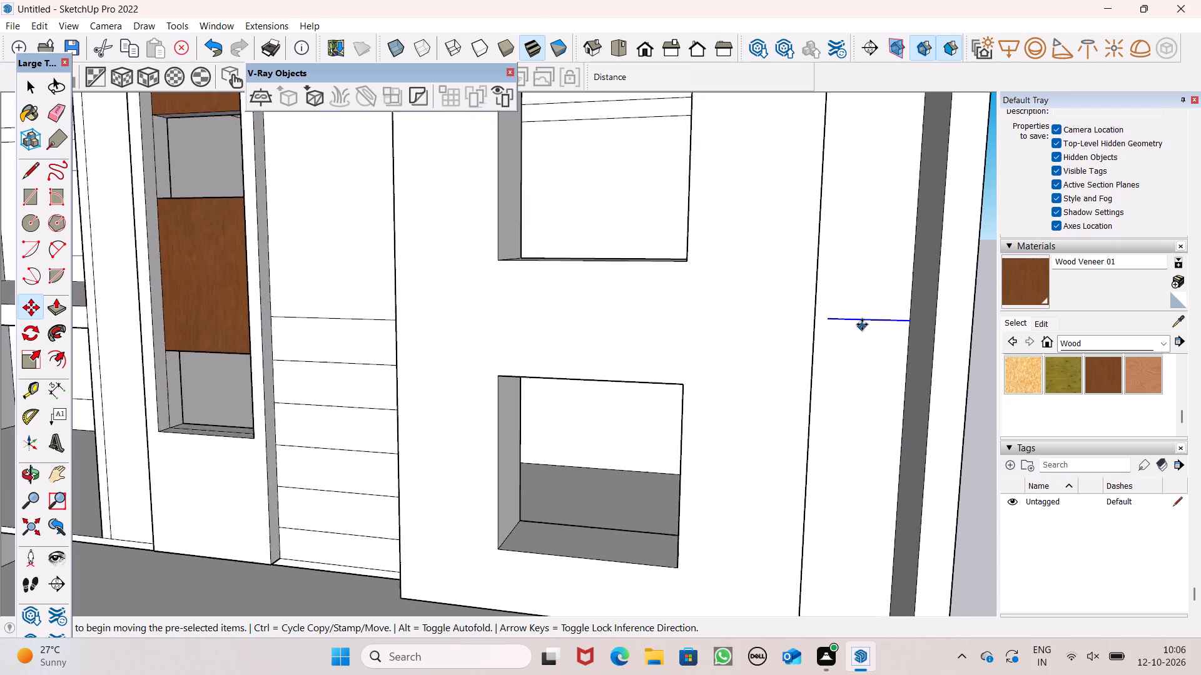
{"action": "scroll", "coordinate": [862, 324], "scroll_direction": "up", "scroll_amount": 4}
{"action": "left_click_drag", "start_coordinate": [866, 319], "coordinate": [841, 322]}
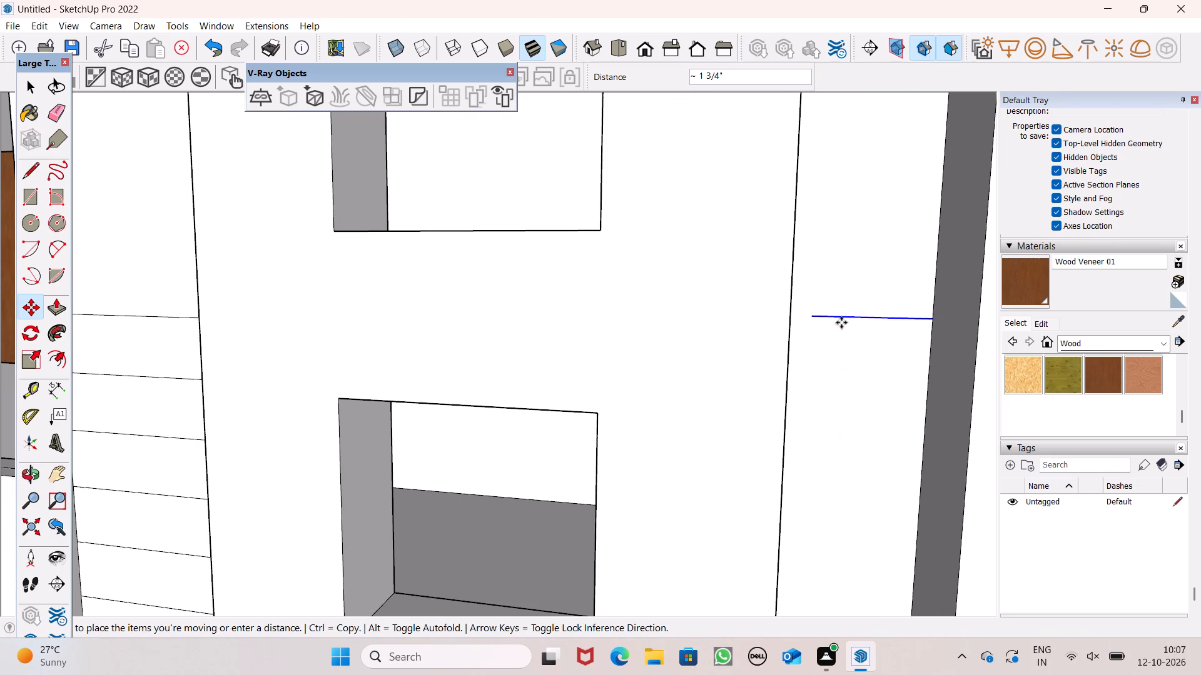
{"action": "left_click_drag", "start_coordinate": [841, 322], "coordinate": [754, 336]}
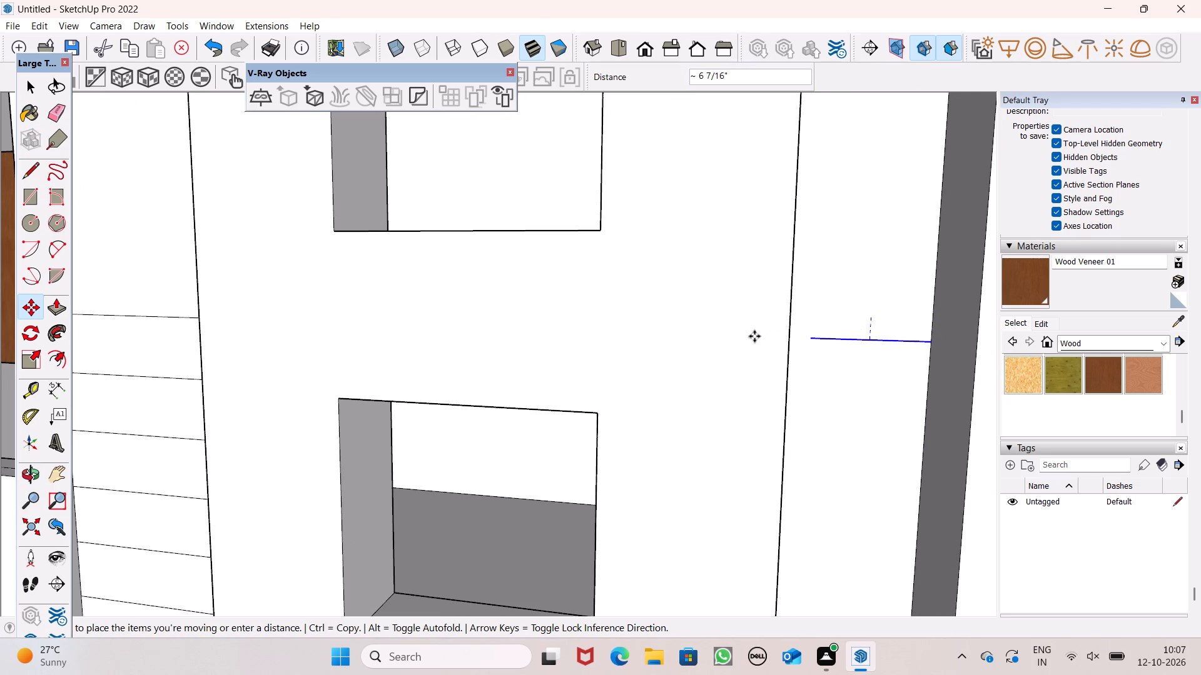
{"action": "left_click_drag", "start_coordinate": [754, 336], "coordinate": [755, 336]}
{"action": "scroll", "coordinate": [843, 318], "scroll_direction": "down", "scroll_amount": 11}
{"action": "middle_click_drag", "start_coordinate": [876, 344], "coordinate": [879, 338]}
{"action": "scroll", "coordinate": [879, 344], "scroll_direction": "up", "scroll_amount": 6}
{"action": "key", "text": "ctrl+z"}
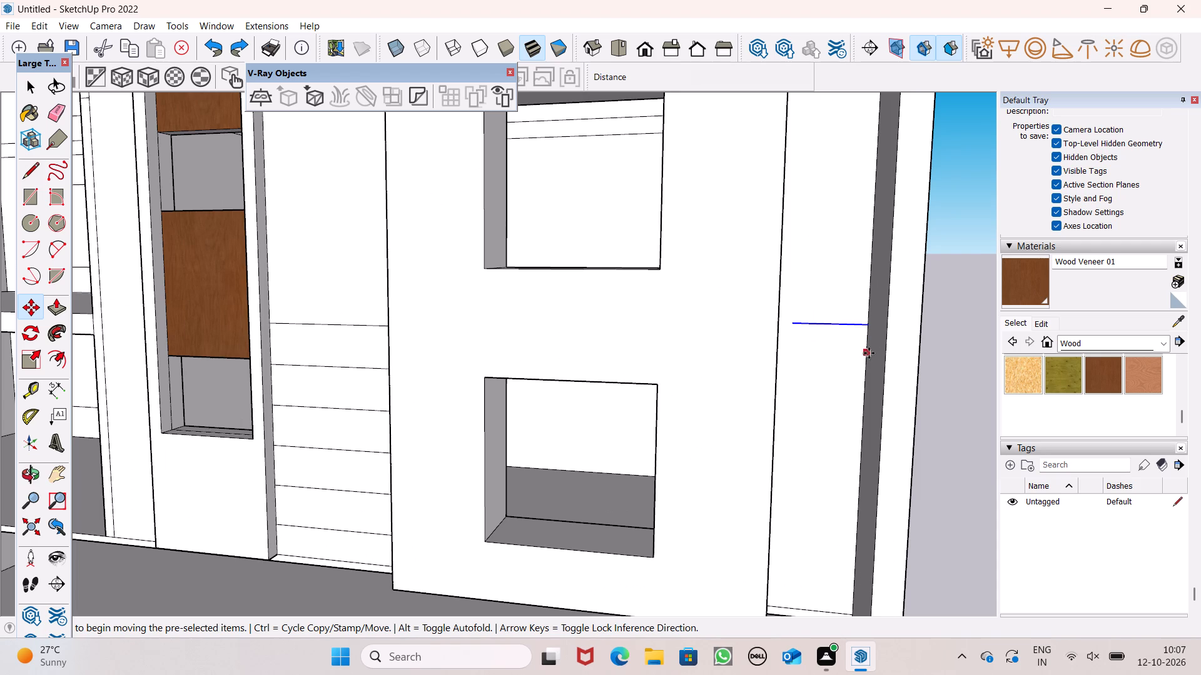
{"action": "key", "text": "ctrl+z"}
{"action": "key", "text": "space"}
Copy the lowest groove line of the outer-edge strip straight down about 10' 7", between the two lower window levels.
{"action": "scroll", "coordinate": [868, 357], "scroll_direction": "down", "scroll_amount": 5}
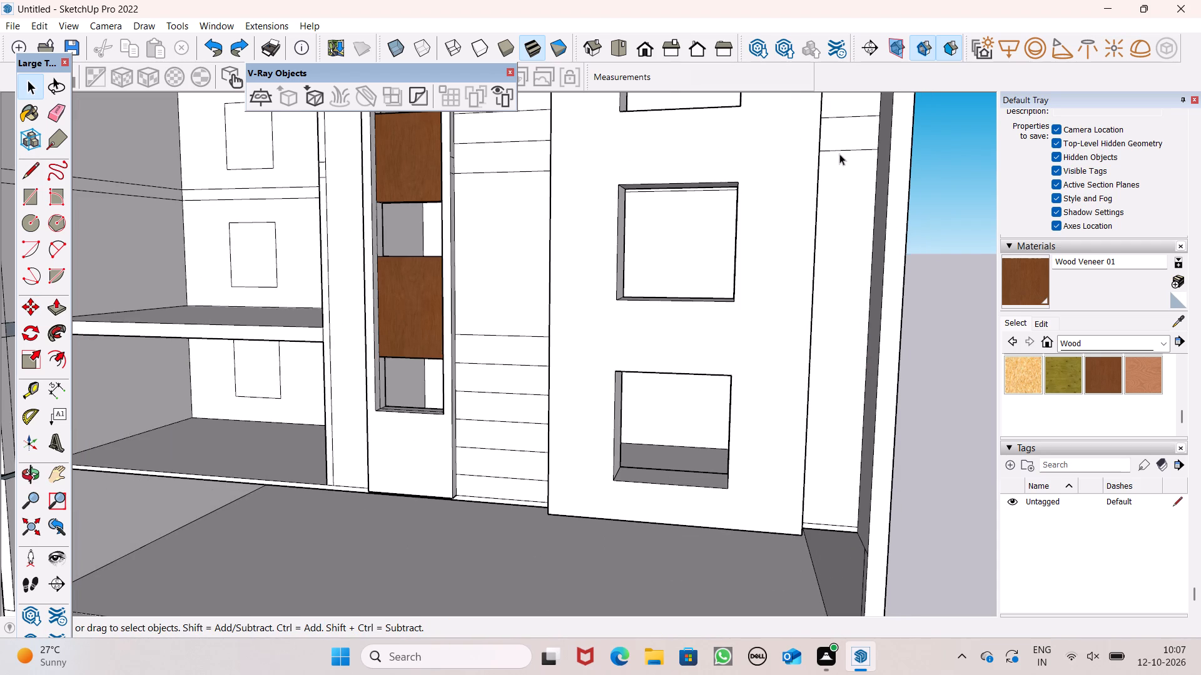
{"action": "left_click", "coordinate": [843, 148]}
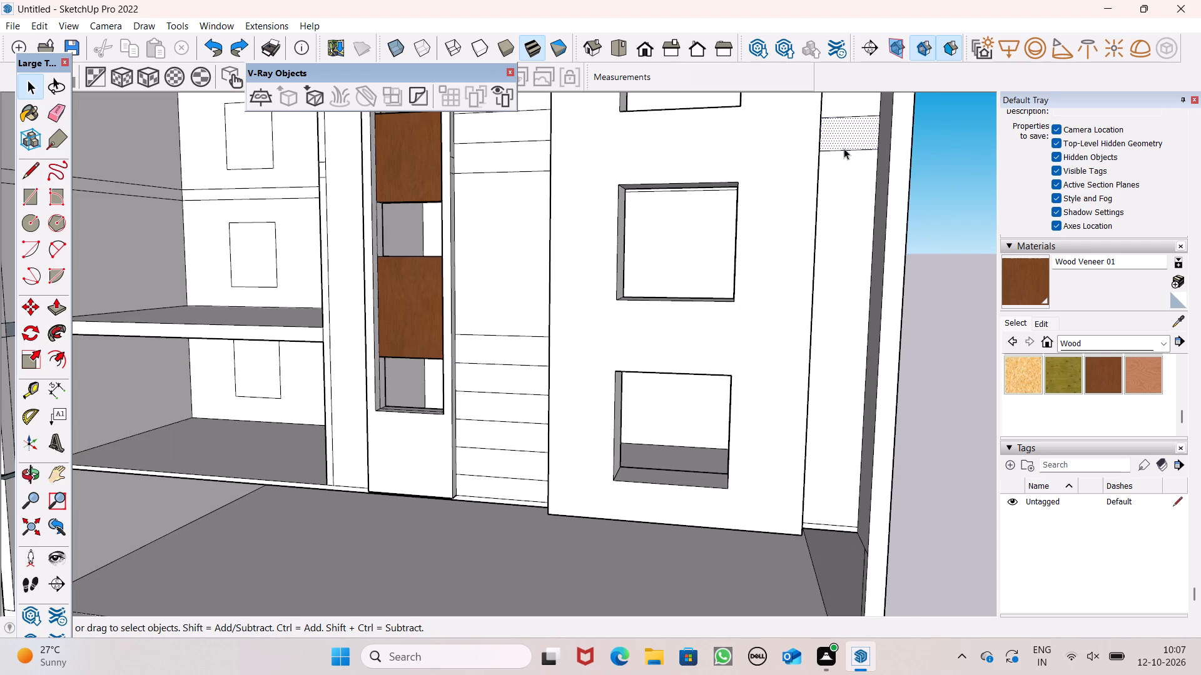
{"action": "left_click", "coordinate": [928, 163]}
{"action": "scroll", "coordinate": [858, 153], "scroll_direction": "up", "scroll_amount": 1}
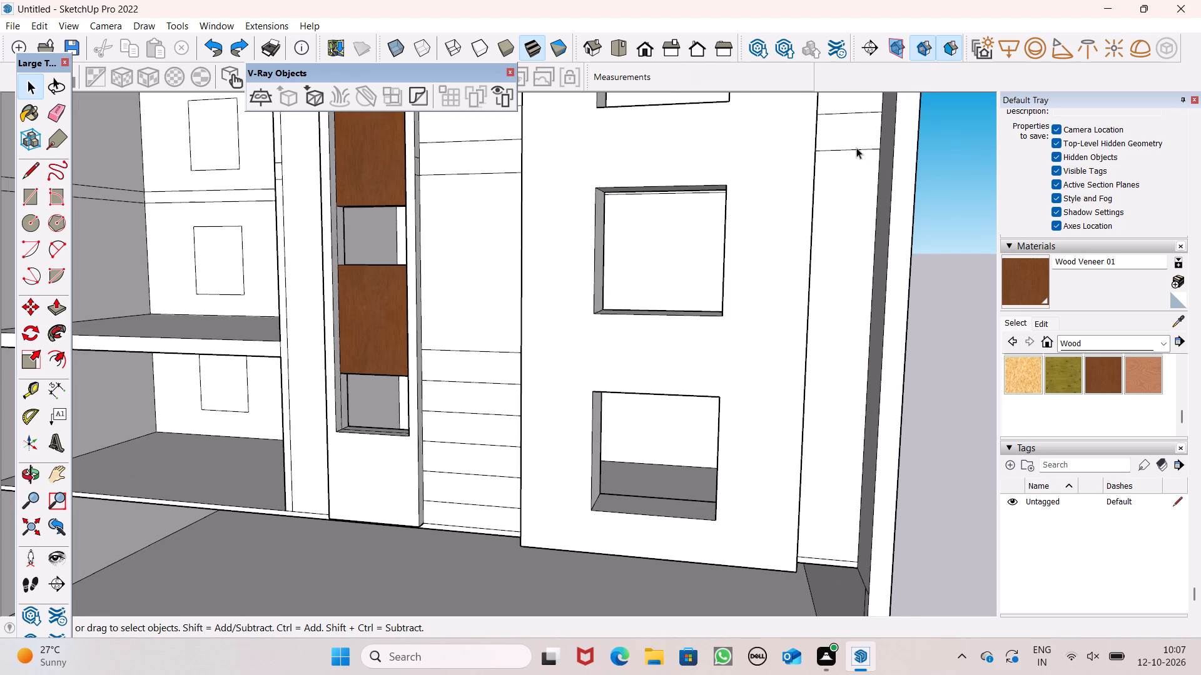
{"action": "left_click", "coordinate": [854, 148]}
{"action": "key", "text": "m"}
{"action": "key", "text": "Return"}
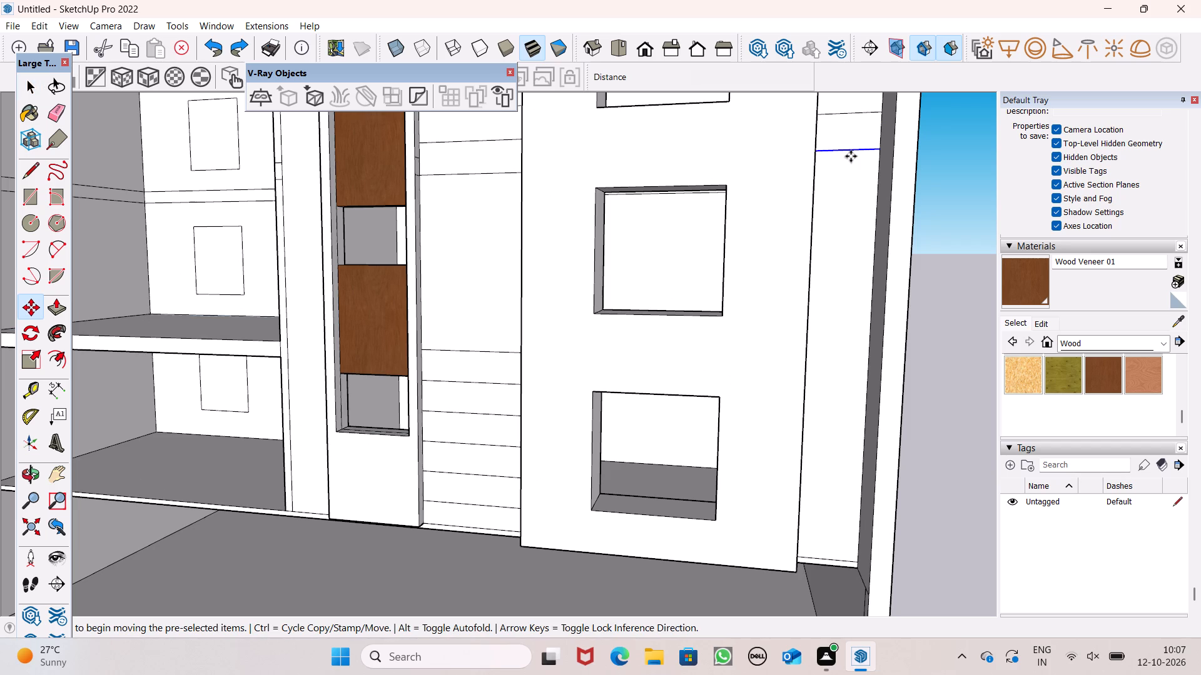
{"action": "left_click_drag", "start_coordinate": [845, 150], "coordinate": [846, 272], "text": "ctrl"}
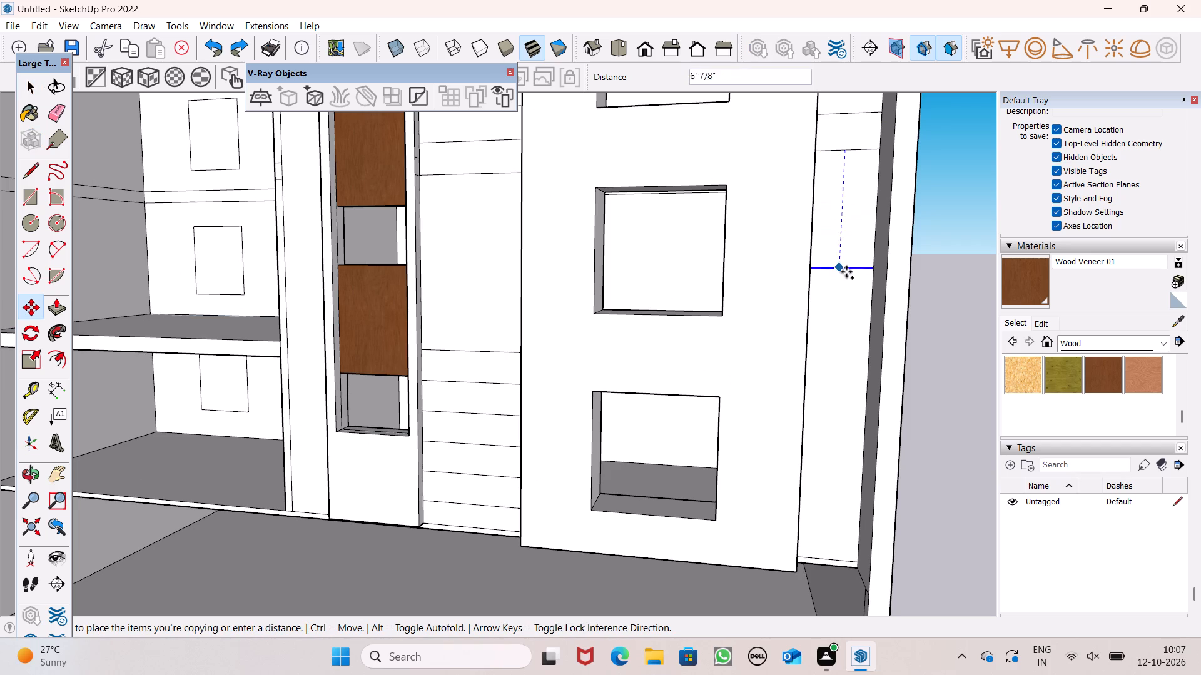
{"action": "left_click_drag", "start_coordinate": [846, 272], "coordinate": [838, 352], "text": "ctrl"}
{"action": "left_click_drag", "start_coordinate": [838, 352], "coordinate": [837, 353], "text": "ctrl"}
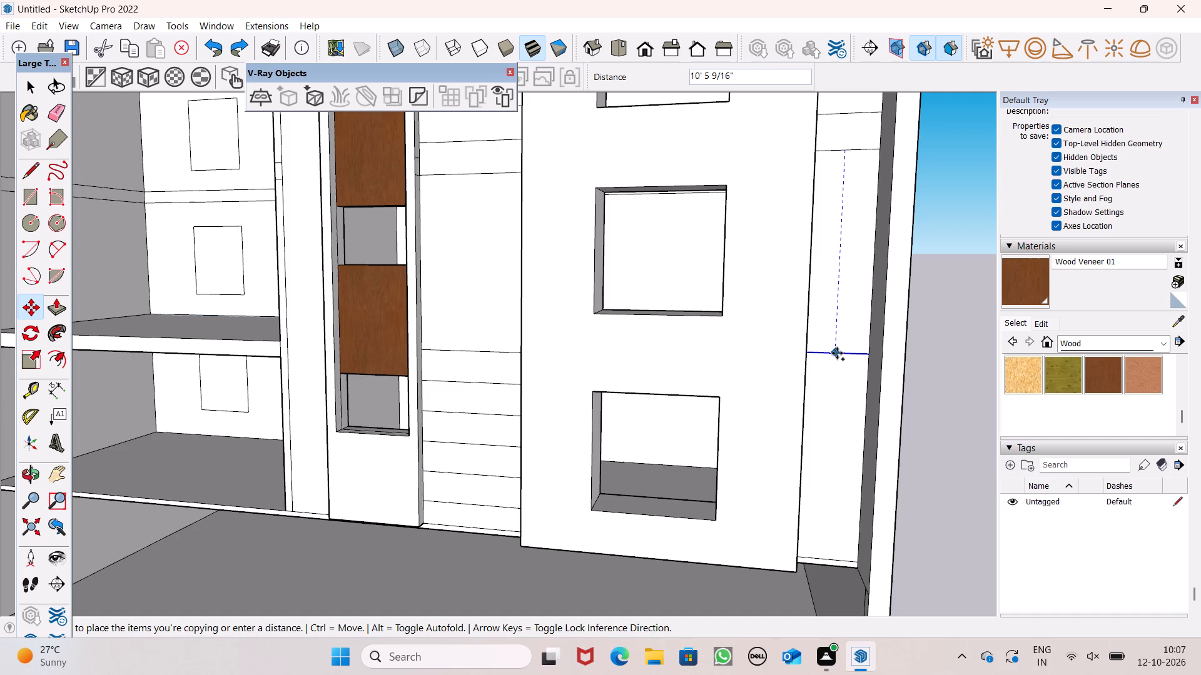
{"action": "left_click_drag", "start_coordinate": [837, 353], "coordinate": [837, 356], "text": "ctrl"}
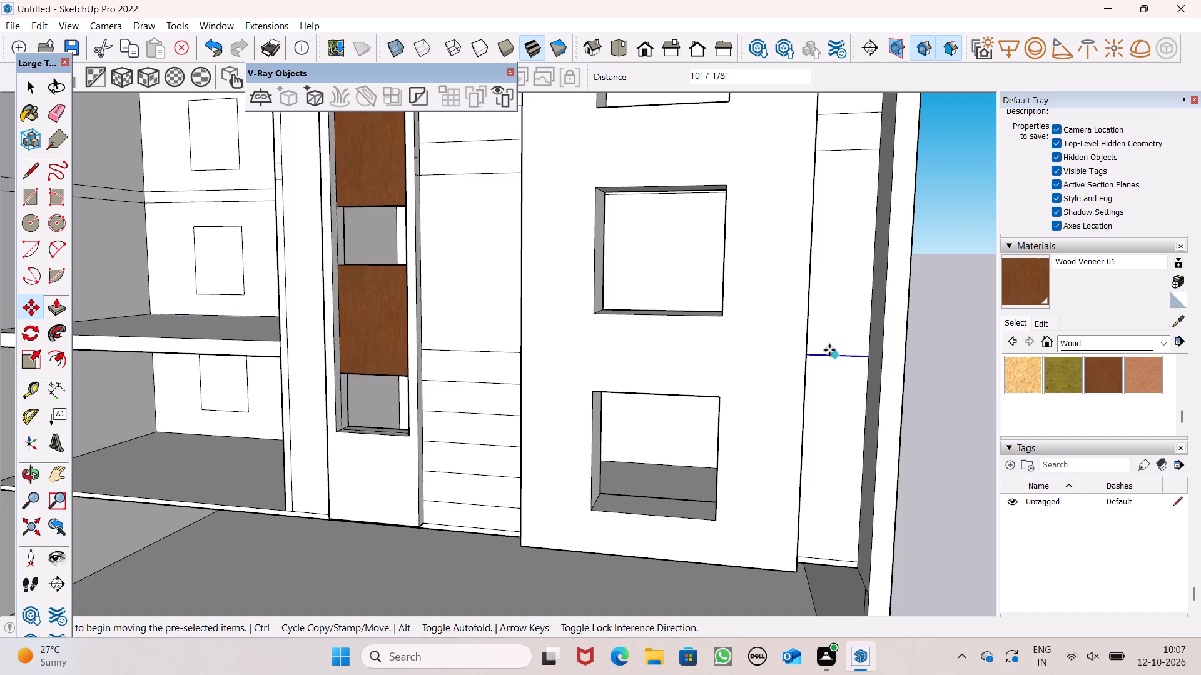
Copy the new groove line down about 1' 6 3/4" and repeat the copy as an array of 5.
{"action": "middle_click_drag", "start_coordinate": [837, 424], "coordinate": [846, 391]}
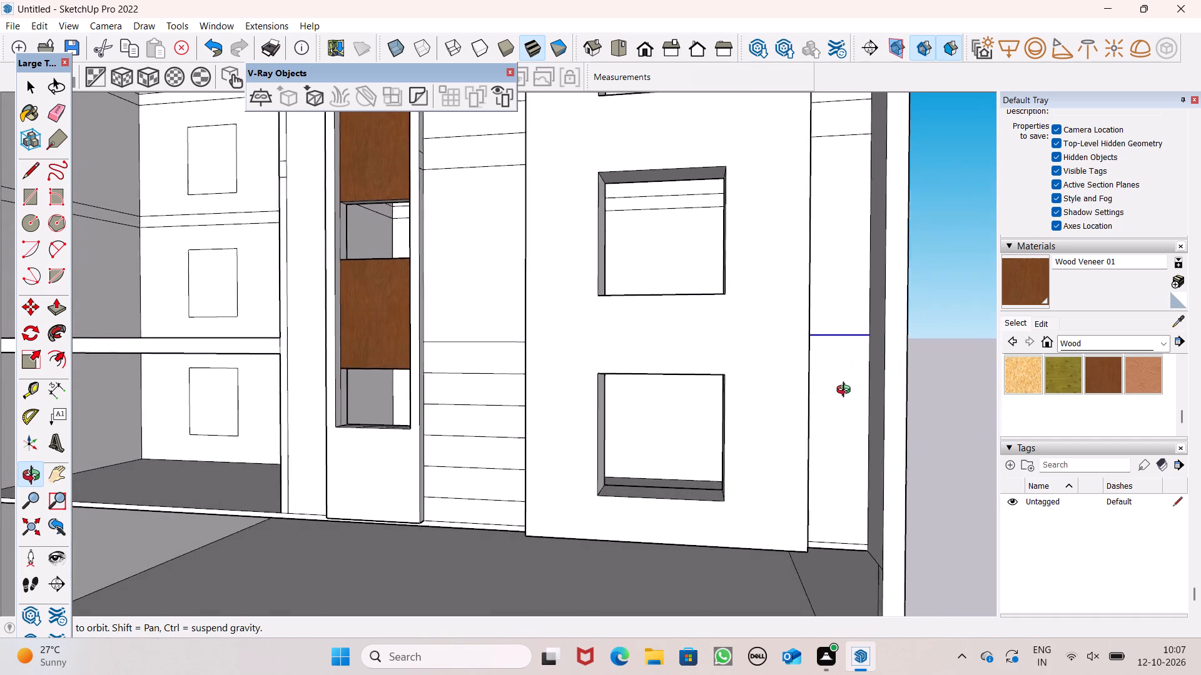
{"action": "middle_click_drag", "start_coordinate": [846, 391], "coordinate": [846, 398]}
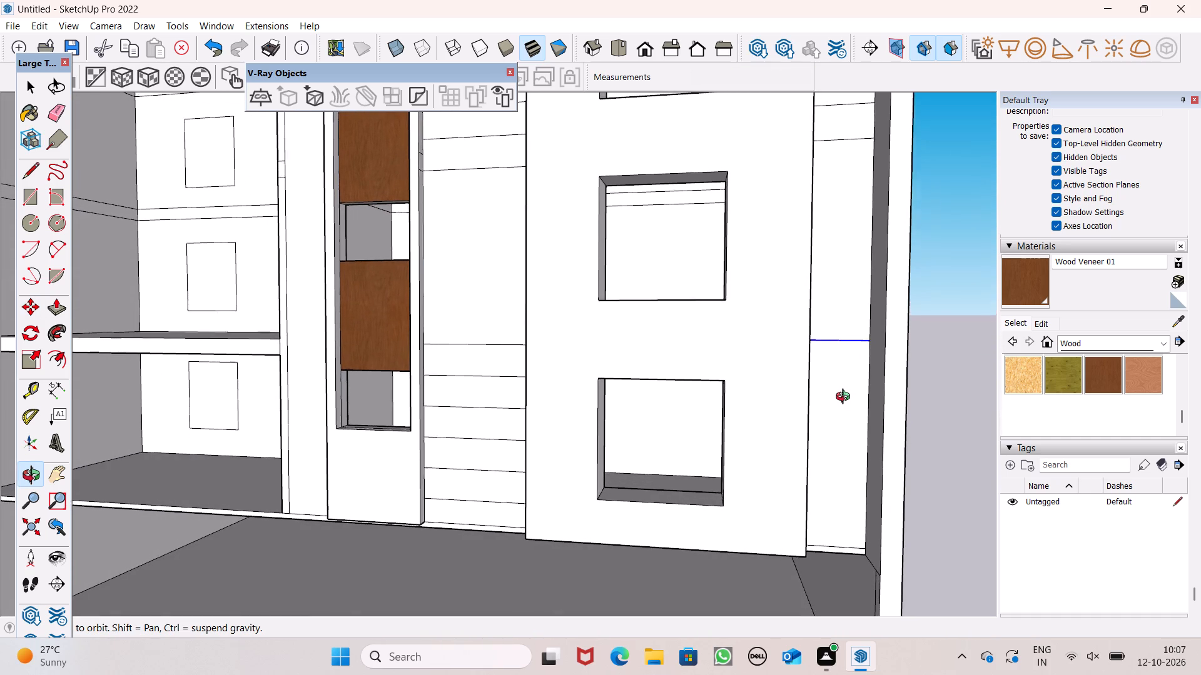
{"action": "middle_click_drag", "start_coordinate": [846, 398], "coordinate": [812, 408]}
{"action": "scroll", "coordinate": [833, 364], "scroll_direction": "up", "scroll_amount": 4}
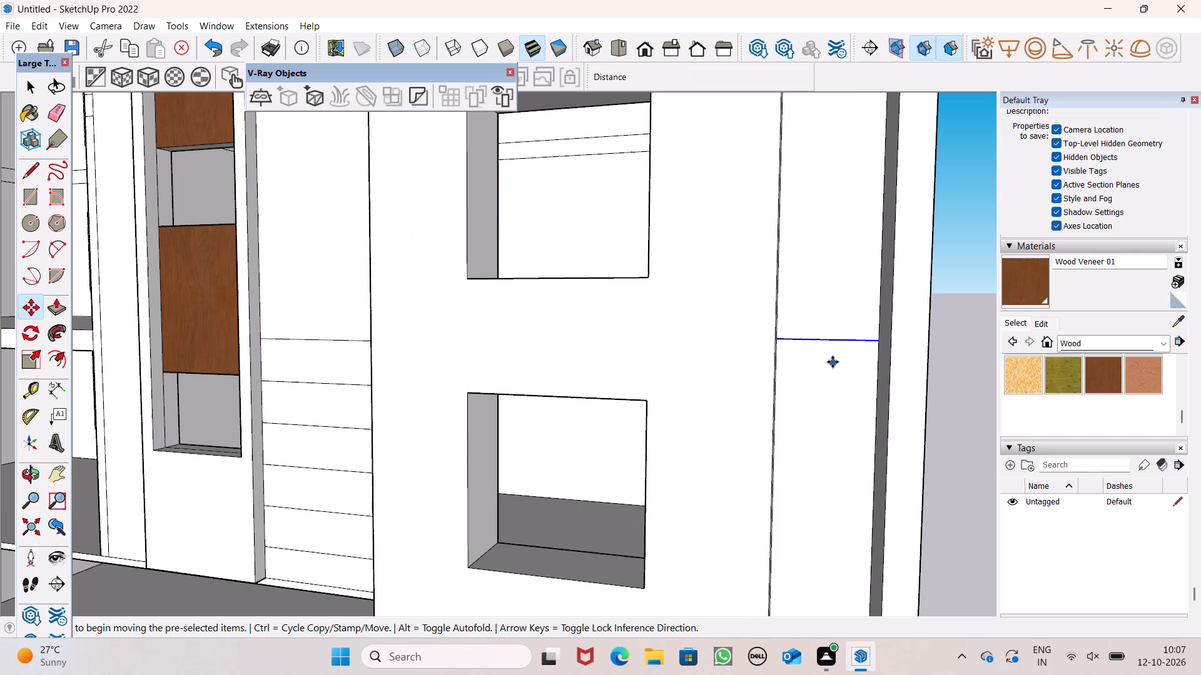
{"action": "left_click_drag", "start_coordinate": [834, 341], "coordinate": [831, 348]}
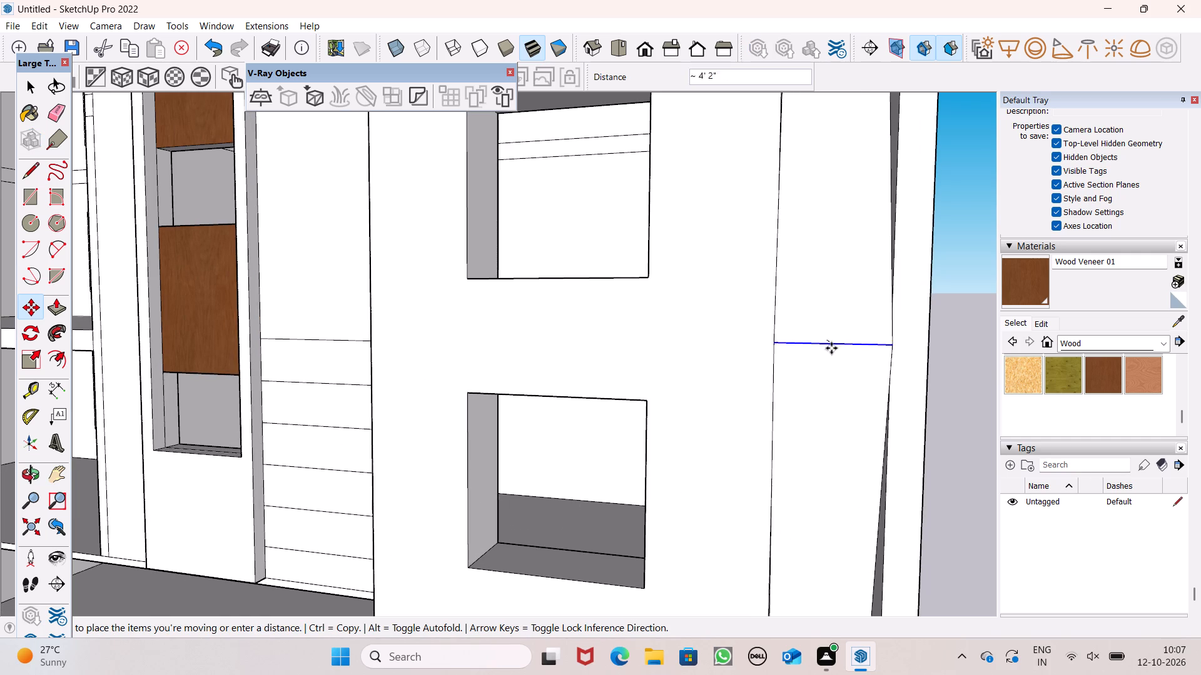
{"action": "left_click_drag", "start_coordinate": [831, 348], "coordinate": [818, 384]}
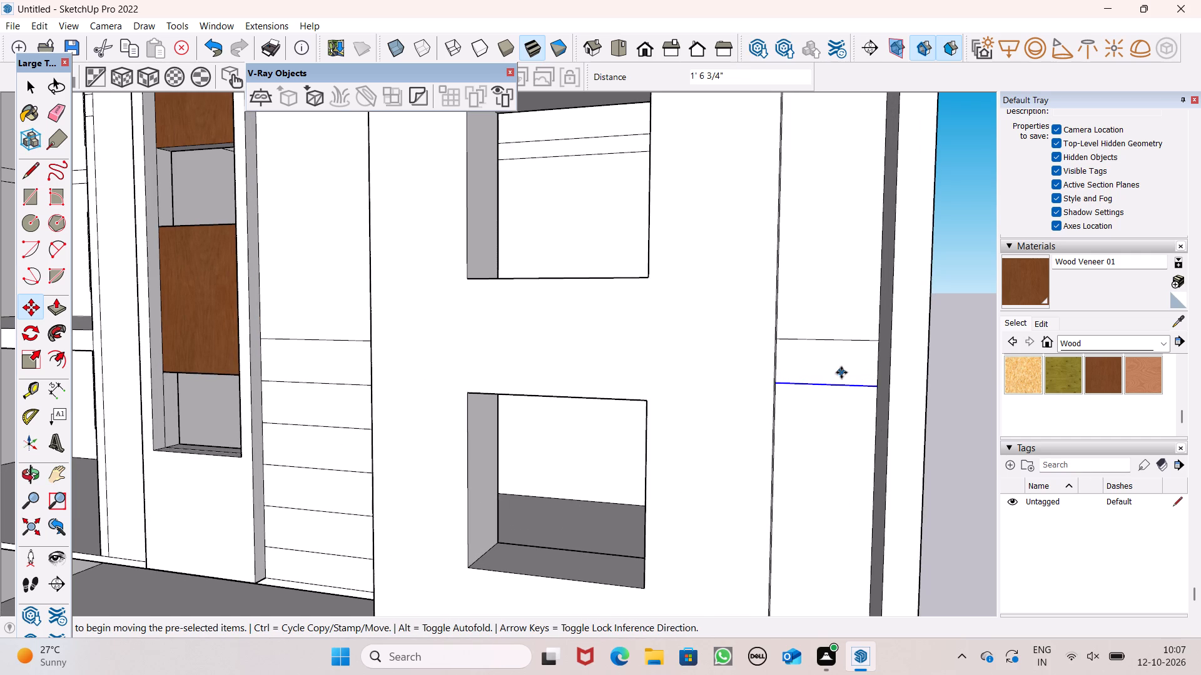
{"action": "key", "text": "shift+asterisk"}
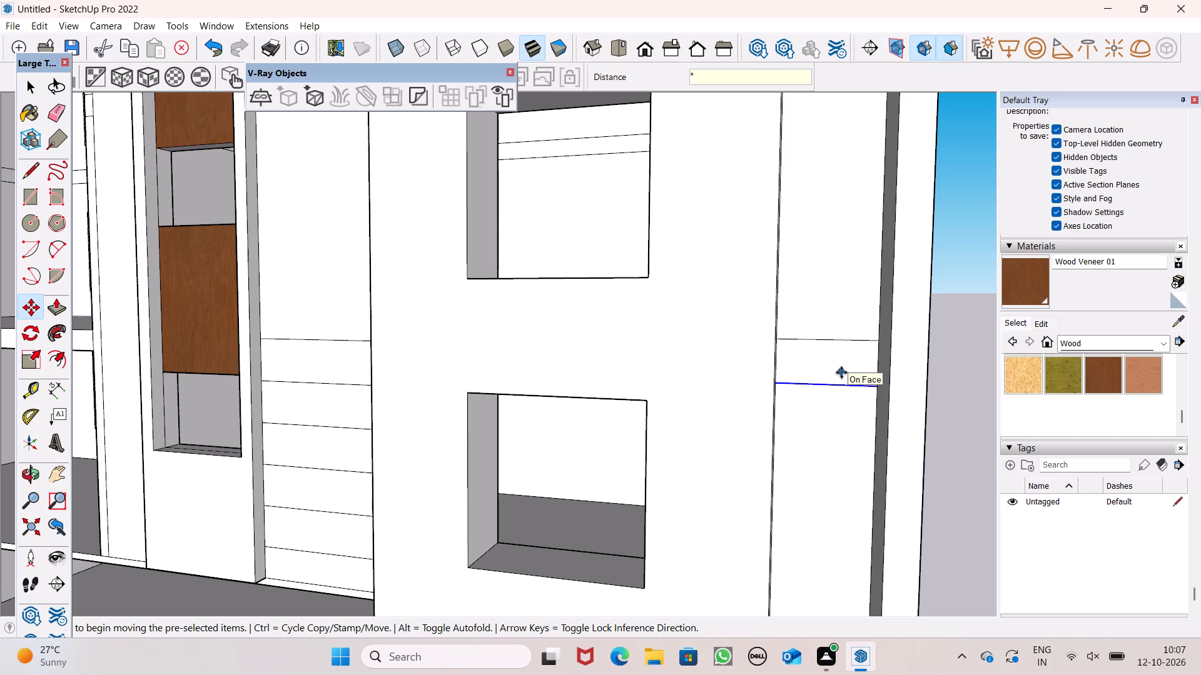
{"action": "key", "text": "5"}
{"action": "key", "text": "Return"}
{"action": "key", "text": "space"}
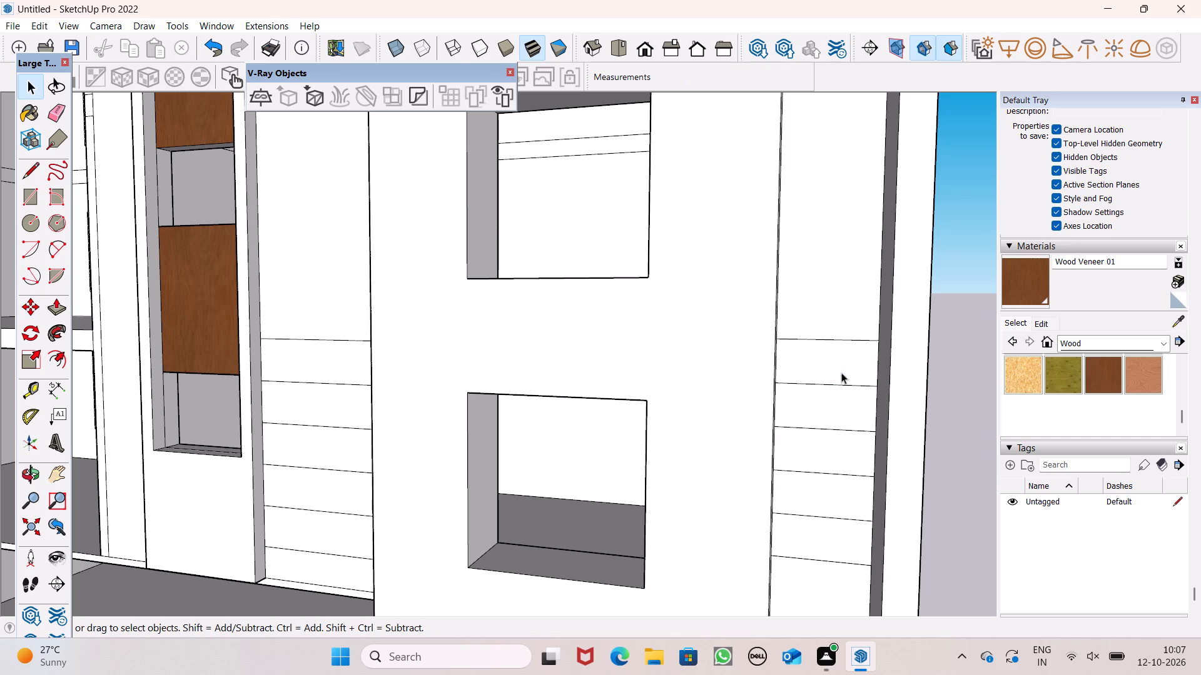
Copy the lowest groove line of the outer-edge strip straight down about 1' 8 3/16", just above the strip's base.
{"action": "scroll", "coordinate": [727, 308], "scroll_direction": "down", "scroll_amount": 6}
{"action": "scroll", "coordinate": [739, 514], "scroll_direction": "up", "scroll_amount": 5}
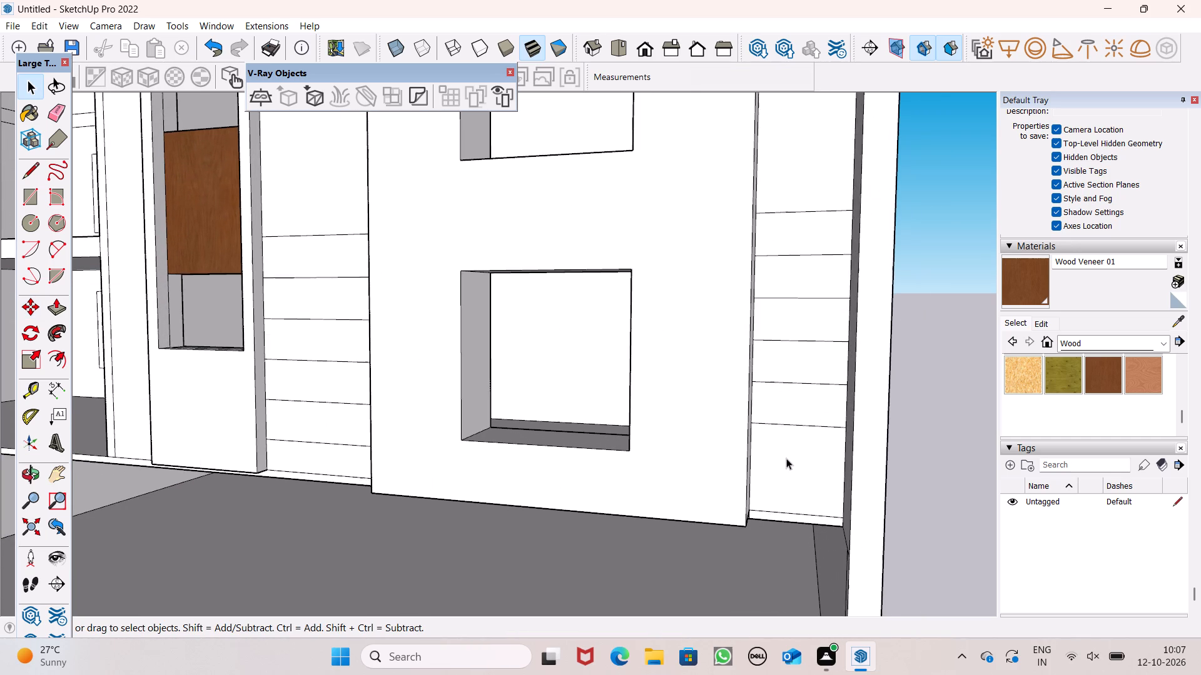
{"action": "scroll", "coordinate": [786, 454], "scroll_direction": "up", "scroll_amount": 1}
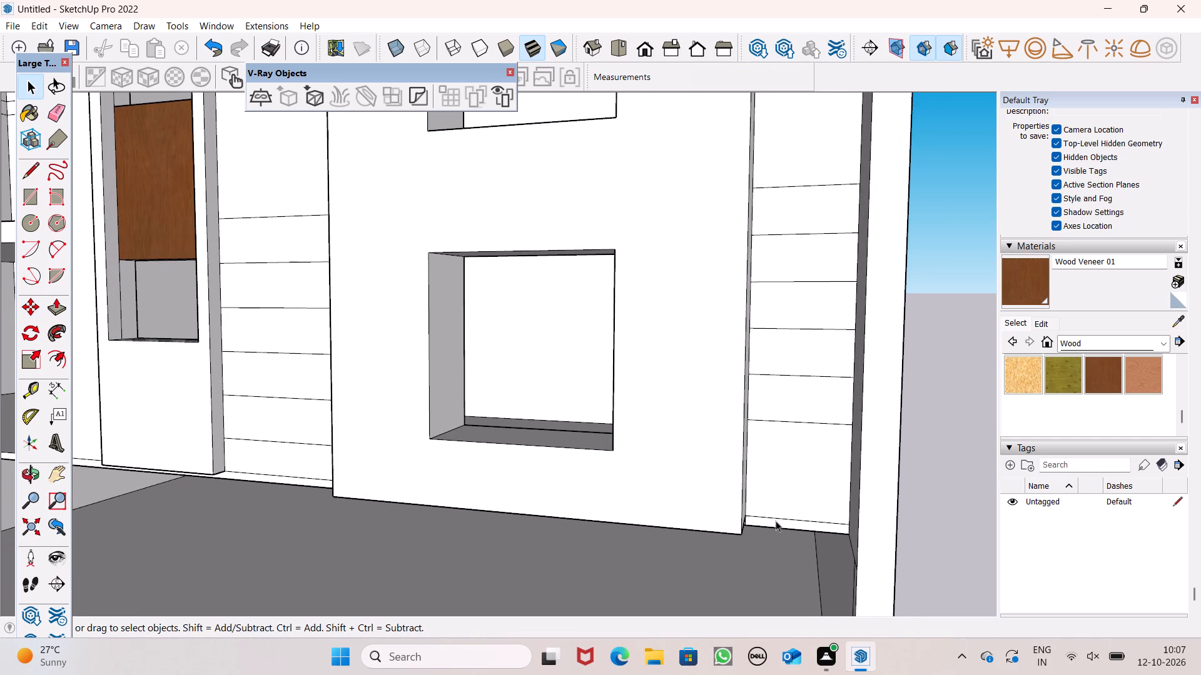
{"action": "scroll", "coordinate": [776, 521], "scroll_direction": "up", "scroll_amount": 1}
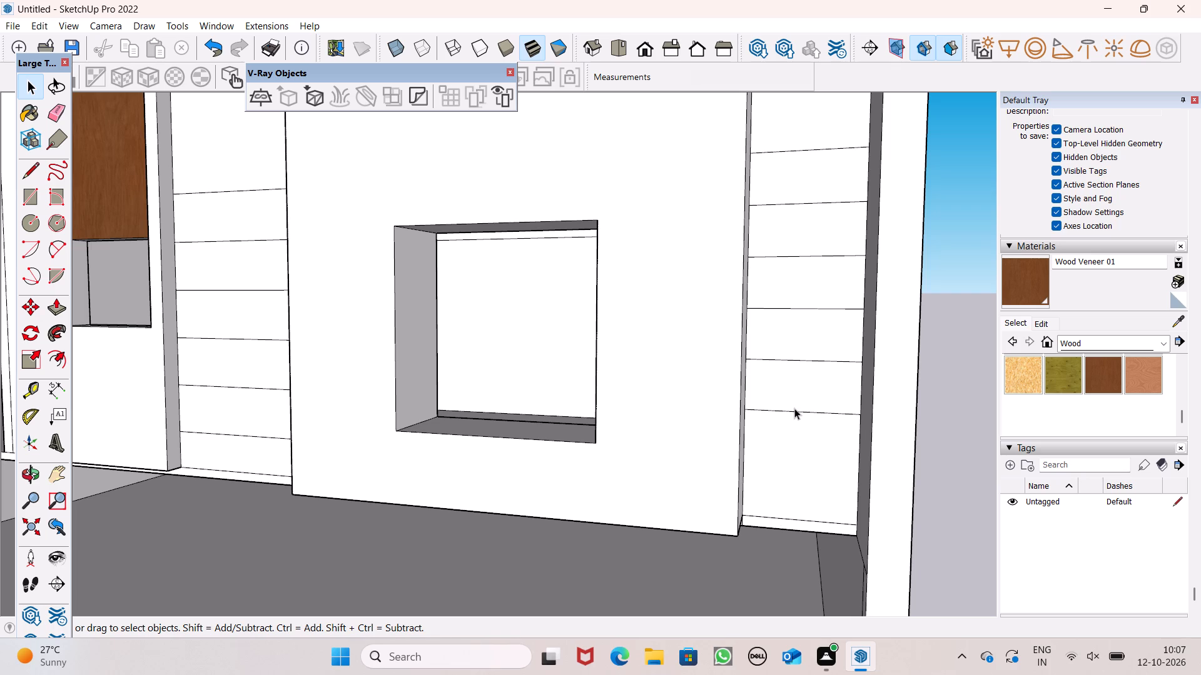
{"action": "left_click", "coordinate": [794, 411]}
{"action": "key", "text": "m"}
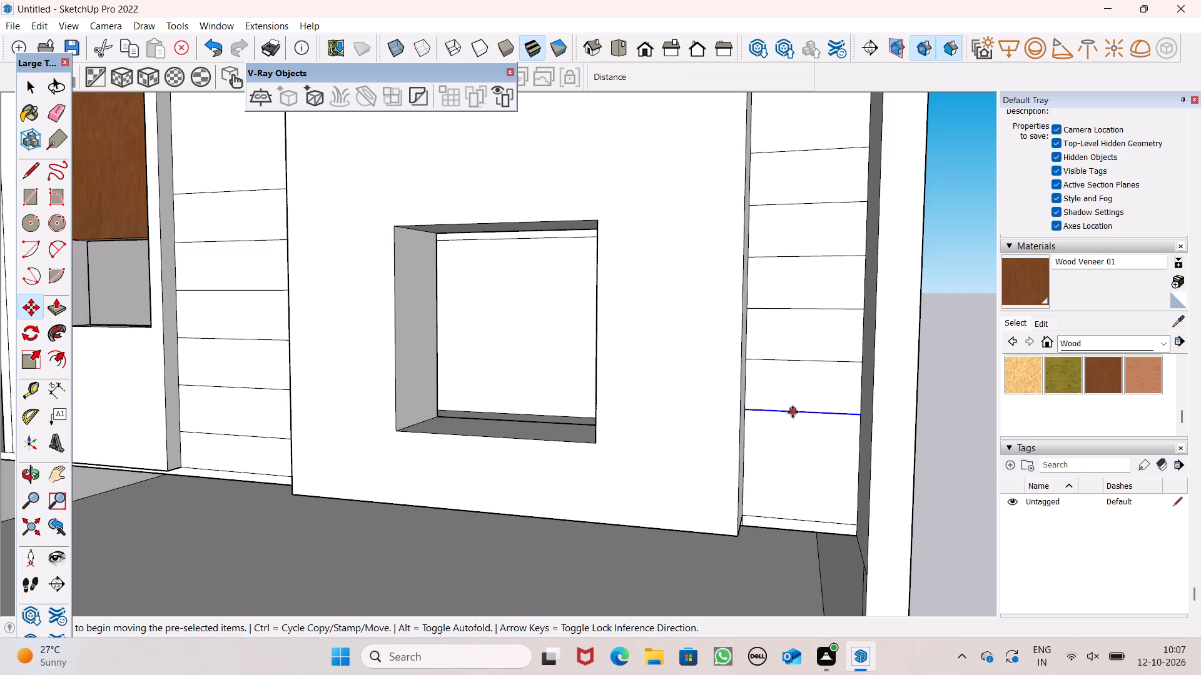
{"action": "key", "text": "Return"}
{"action": "left_click_drag", "start_coordinate": [786, 412], "coordinate": [787, 417]}
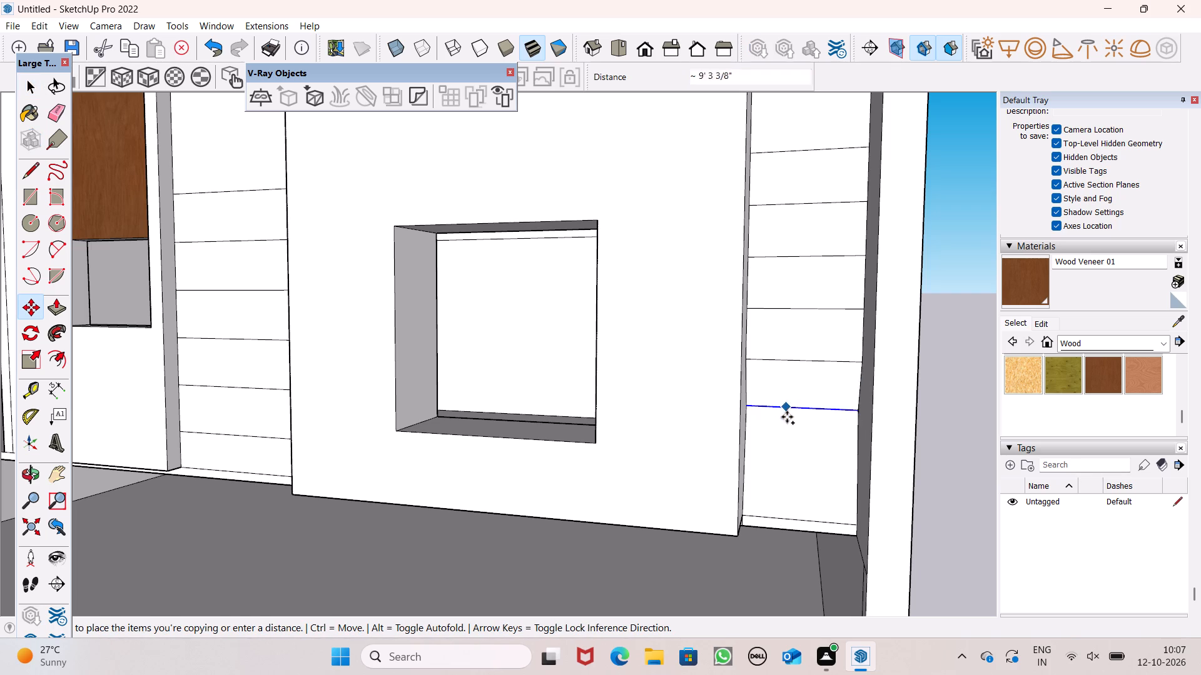
{"action": "left_click_drag", "start_coordinate": [787, 417], "coordinate": [791, 466]}
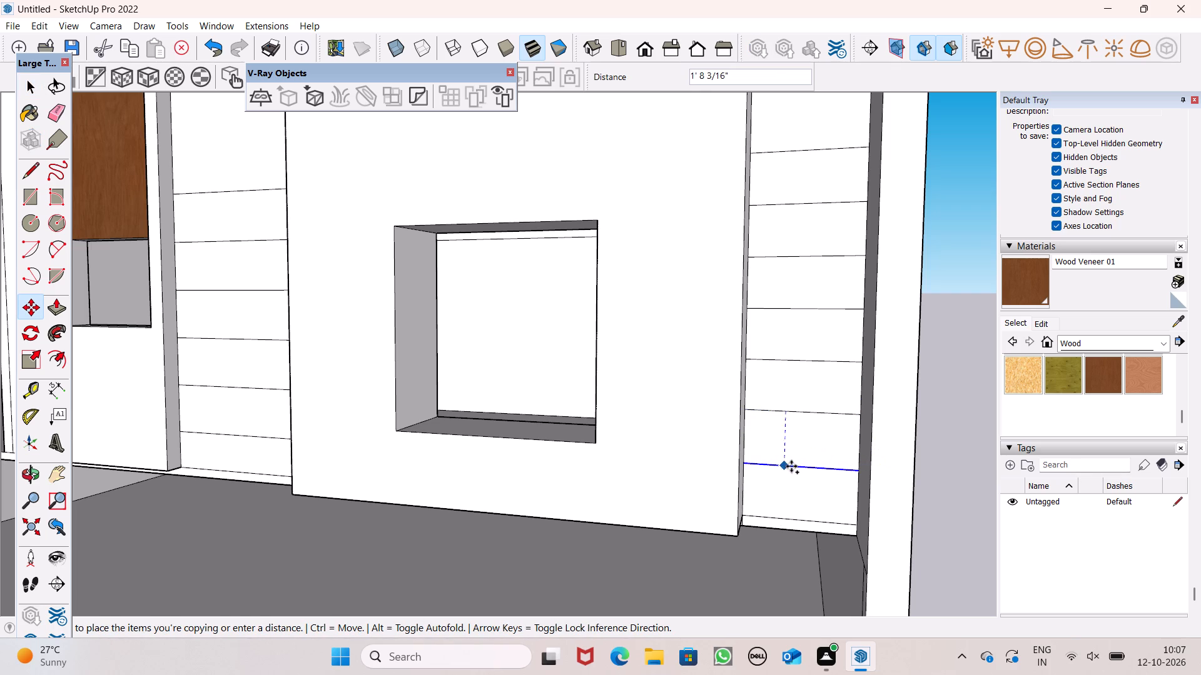
{"action": "left_click_drag", "start_coordinate": [791, 466], "coordinate": [793, 466]}
{"action": "left_click_drag", "start_coordinate": [793, 466], "coordinate": [791, 466]}
{"action": "key", "text": "space"}
{"action": "key", "text": "space"}
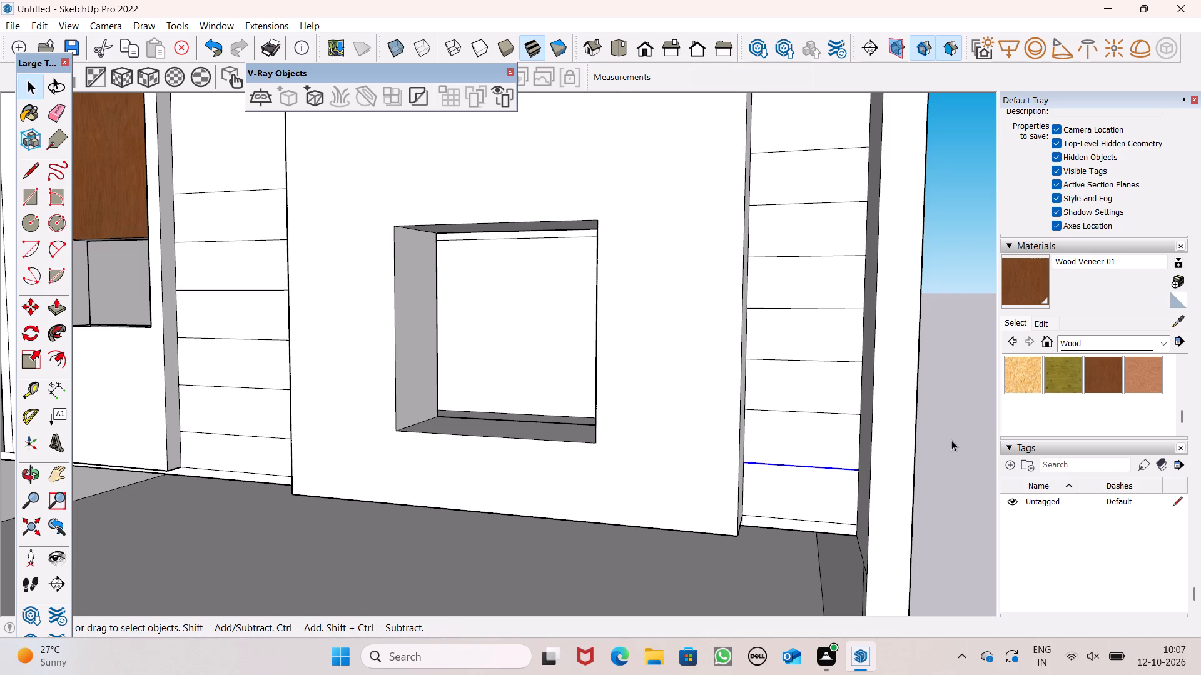
{"action": "left_click", "coordinate": [951, 440]}
Erase the base edge of the grooved strip beside the wood panels and the short vertical edge at its corner.
{"action": "scroll", "coordinate": [879, 354], "scroll_direction": "down", "scroll_amount": 7}
{"action": "middle_click_drag", "start_coordinate": [838, 498], "coordinate": [833, 454]}
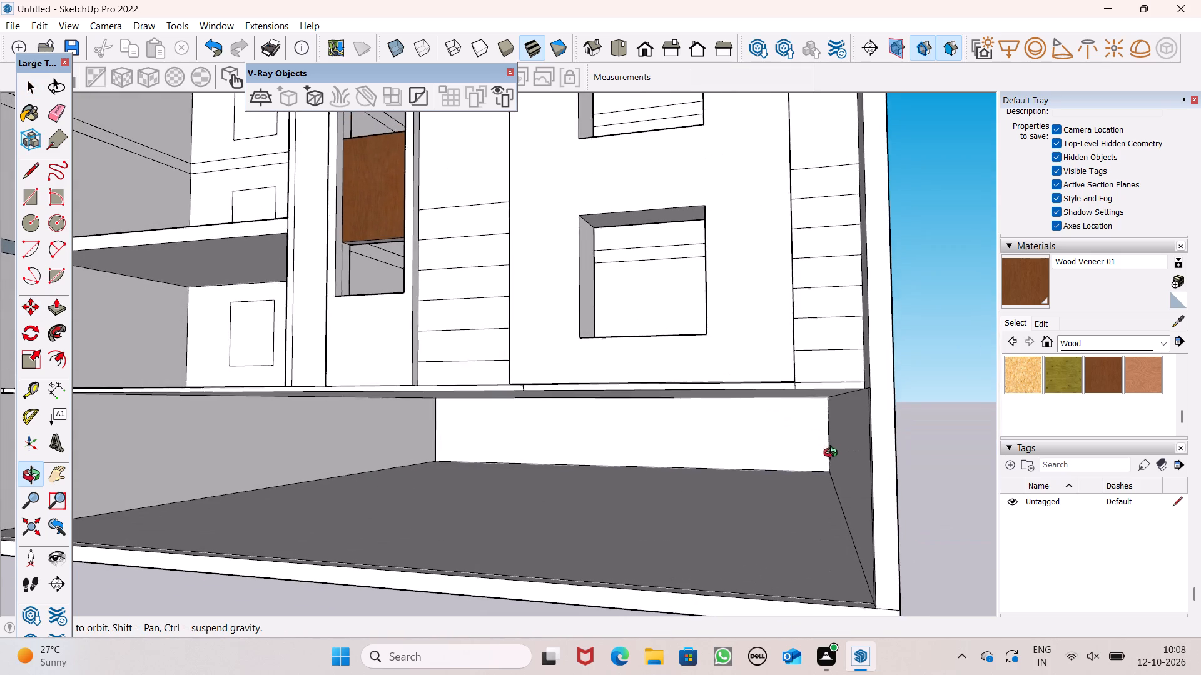
{"action": "middle_click_drag", "start_coordinate": [833, 454], "coordinate": [832, 454]}
{"action": "left_click", "coordinate": [62, 116]}
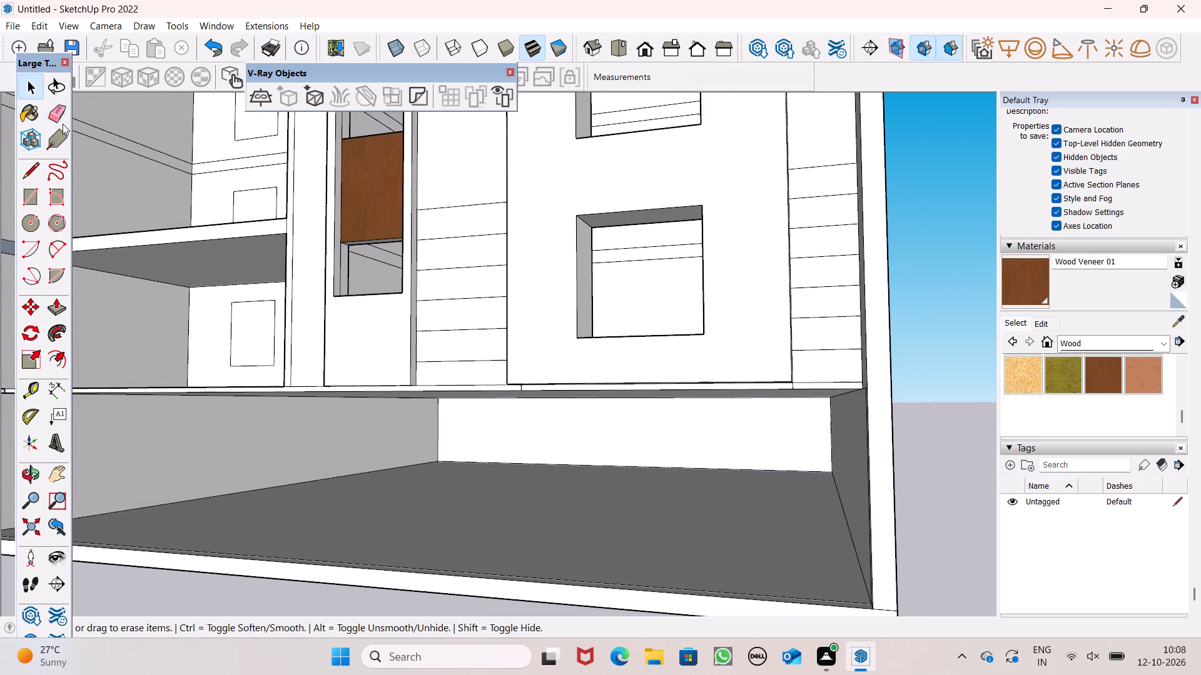
{"action": "scroll", "coordinate": [399, 408], "scroll_direction": "up", "scroll_amount": 4}
{"action": "left_click", "coordinate": [544, 290]}
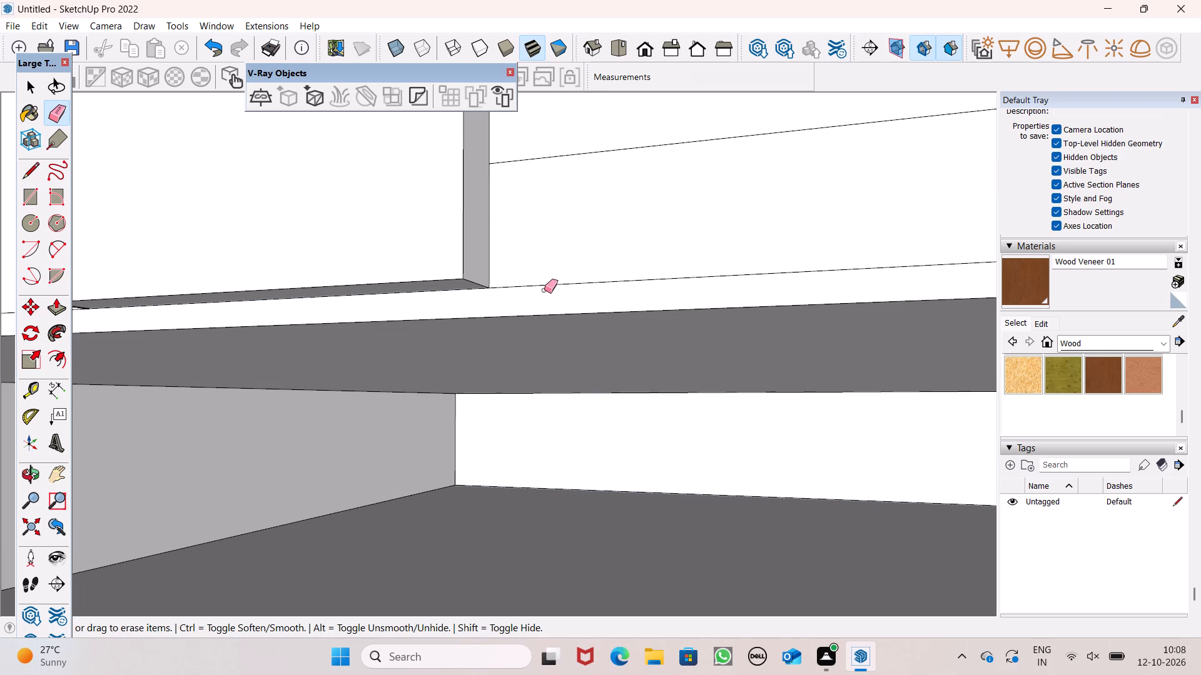
{"action": "left_click", "coordinate": [545, 286]}
{"action": "scroll", "coordinate": [521, 271], "scroll_direction": "down", "scroll_amount": 6}
{"action": "scroll", "coordinate": [579, 297], "scroll_direction": "down", "scroll_amount": 5}
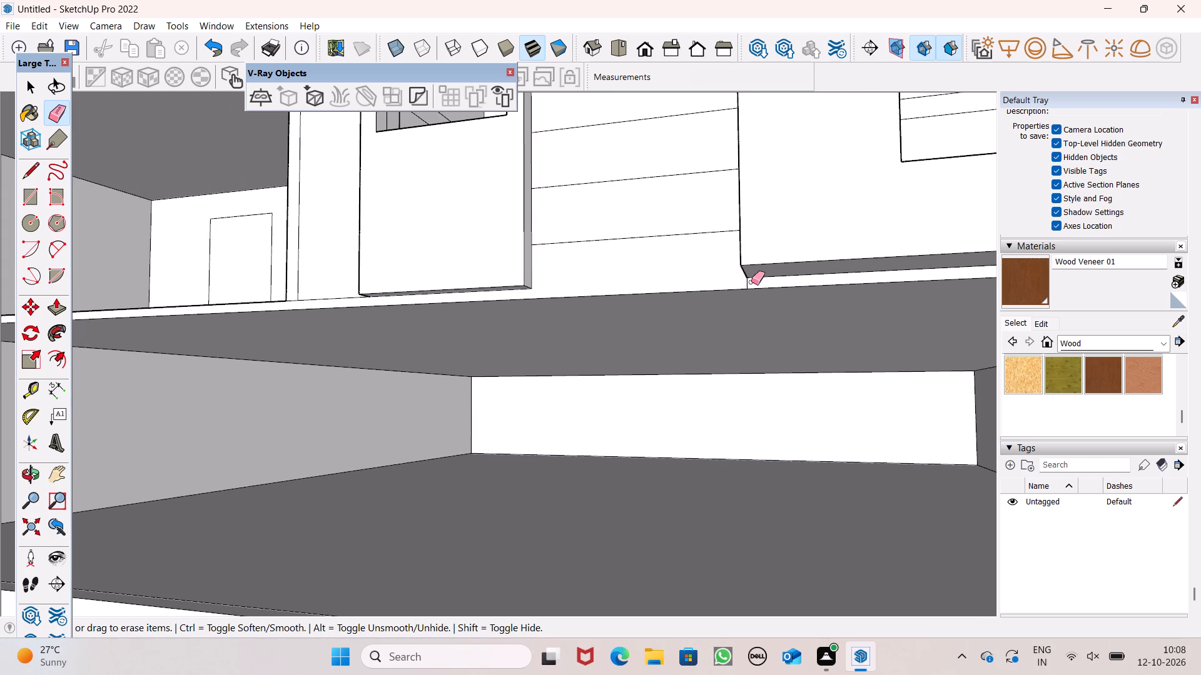
{"action": "scroll", "coordinate": [758, 279], "scroll_direction": "up", "scroll_amount": 5}
{"action": "left_click_drag", "start_coordinate": [747, 281], "coordinate": [727, 289]}
Erase the base edge of the outer-edge grooved strip and the short vertical edge below its inner corner.
{"action": "scroll", "coordinate": [696, 271], "scroll_direction": "down", "scroll_amount": 6}
{"action": "middle_click_drag", "start_coordinate": [689, 297], "coordinate": [852, 344]}
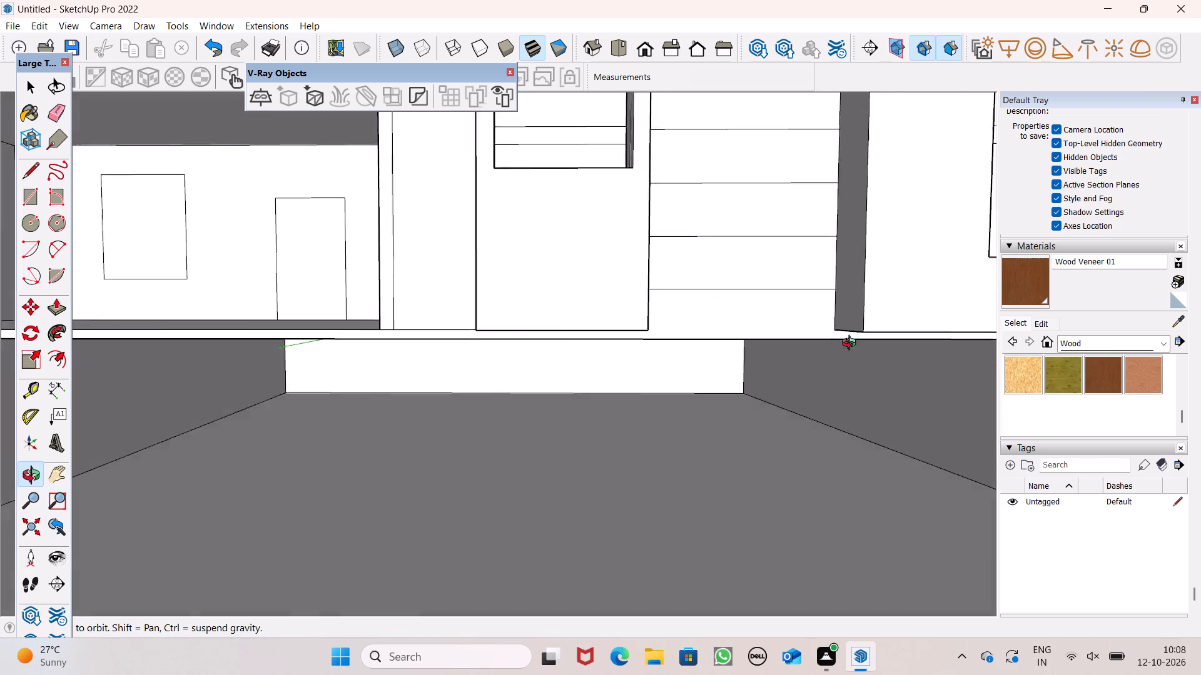
{"action": "middle_click_drag", "start_coordinate": [852, 344], "coordinate": [903, 324]}
{"action": "scroll", "coordinate": [903, 296], "scroll_direction": "up", "scroll_amount": 1}
{"action": "scroll", "coordinate": [655, 276], "scroll_direction": "down", "scroll_amount": 6}
{"action": "scroll", "coordinate": [564, 287], "scroll_direction": "down", "scroll_amount": 7}
{"action": "middle_click_drag", "start_coordinate": [720, 325], "coordinate": [632, 389]}
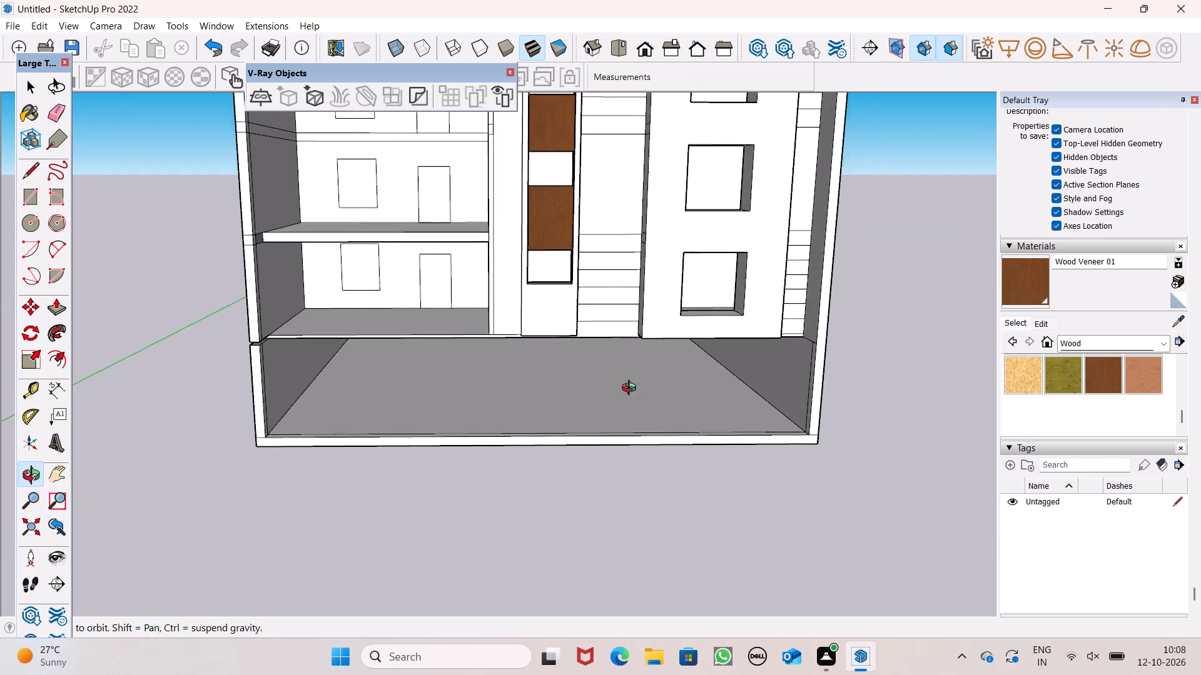
{"action": "middle_click_drag", "start_coordinate": [632, 389], "coordinate": [631, 387]}
{"action": "scroll", "coordinate": [756, 317], "scroll_direction": "up", "scroll_amount": 2}
{"action": "middle_click_drag", "start_coordinate": [847, 332], "coordinate": [773, 273]}
{"action": "scroll", "coordinate": [784, 330], "scroll_direction": "up", "scroll_amount": 1}
{"action": "scroll", "coordinate": [761, 286], "scroll_direction": "up", "scroll_amount": 6}
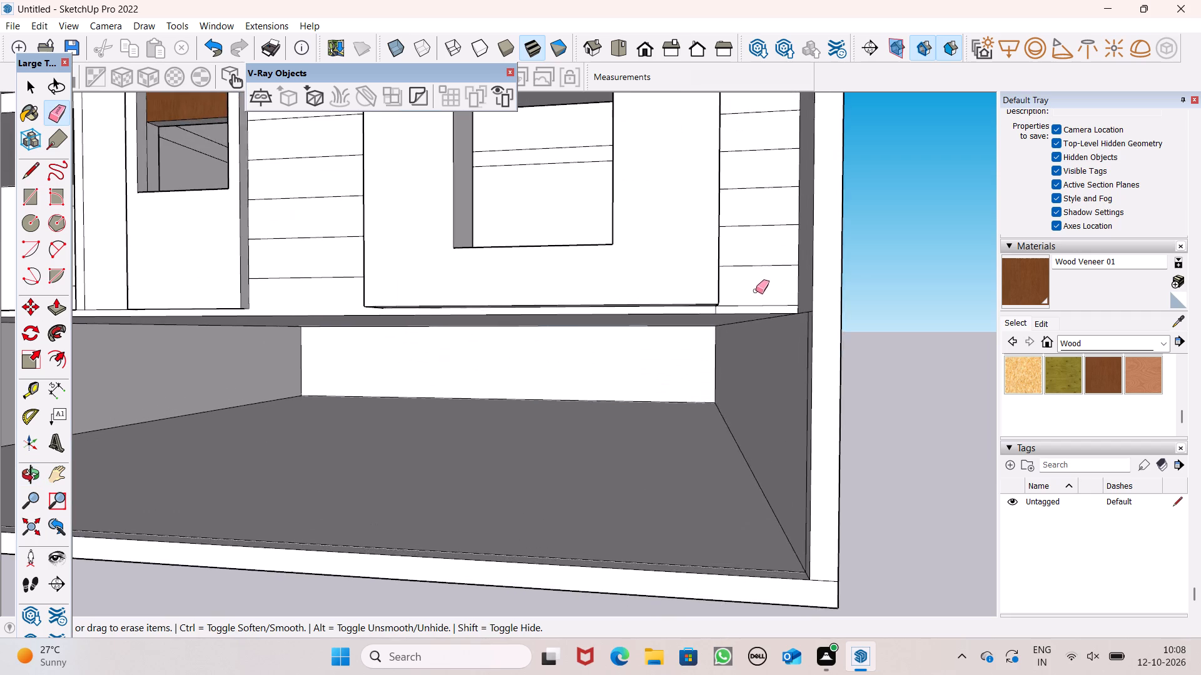
{"action": "scroll", "coordinate": [753, 300], "scroll_direction": "up", "scroll_amount": 8}
{"action": "scroll", "coordinate": [677, 315], "scroll_direction": "up", "scroll_amount": 7}
{"action": "left_click_drag", "start_coordinate": [677, 311], "coordinate": [663, 330]}
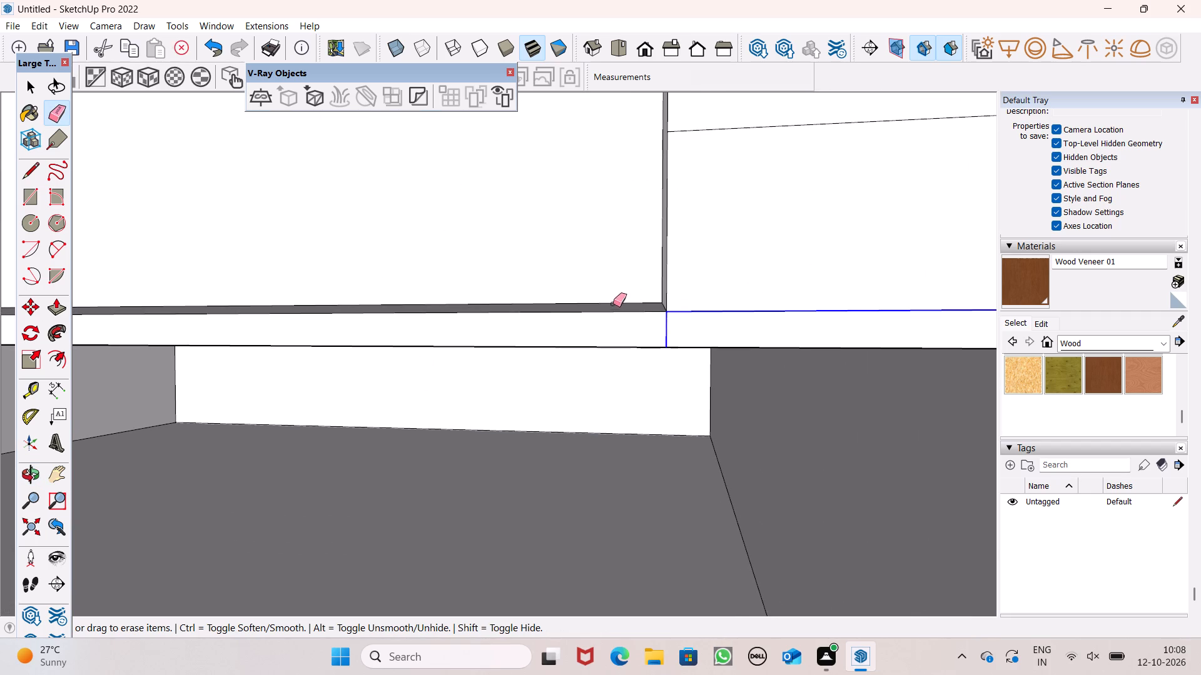
Examine the whole facade, then the junction of the outer side wall with the slab above the open ground level.
{"action": "scroll", "coordinate": [612, 305], "scroll_direction": "down", "scroll_amount": 10}
{"action": "middle_click_drag", "start_coordinate": [666, 346], "coordinate": [766, 373]}
{"action": "scroll", "coordinate": [540, 274], "scroll_direction": "down", "scroll_amount": 12}
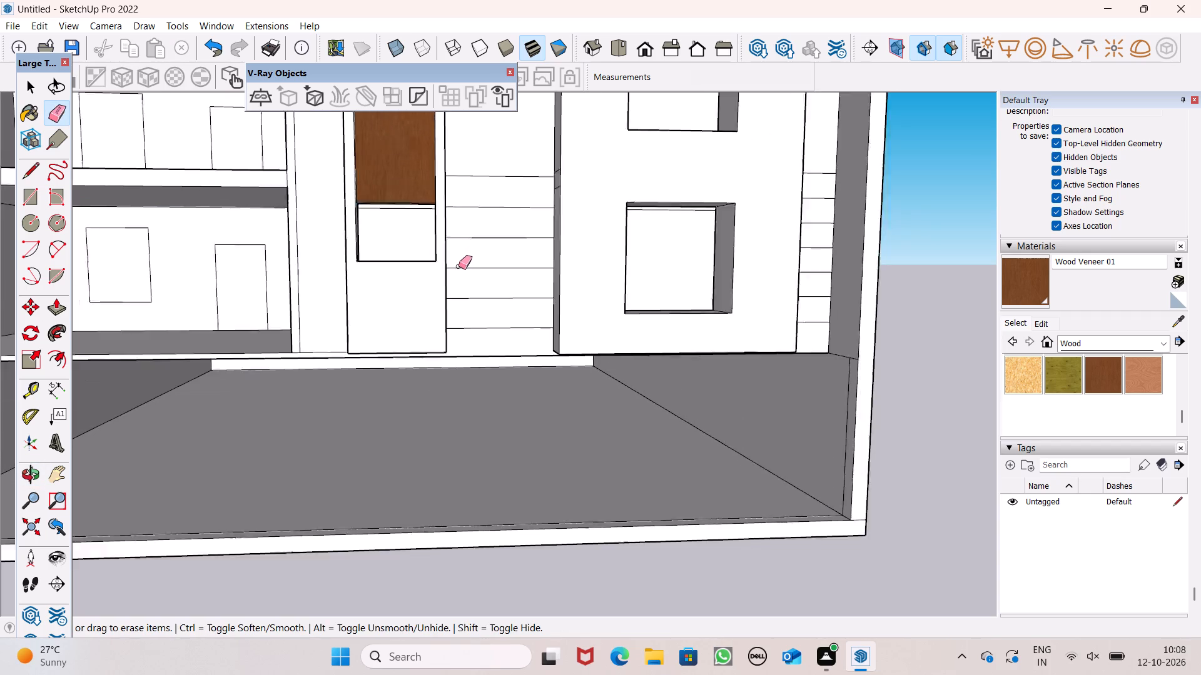
{"action": "scroll", "coordinate": [459, 266], "scroll_direction": "down", "scroll_amount": 2}
{"action": "key", "text": "space"}
{"action": "scroll", "coordinate": [703, 279], "scroll_direction": "down", "scroll_amount": 5}
{"action": "middle_click_drag", "start_coordinate": [704, 291], "coordinate": [626, 338]}
{"action": "scroll", "coordinate": [673, 321], "scroll_direction": "down", "scroll_amount": 5}
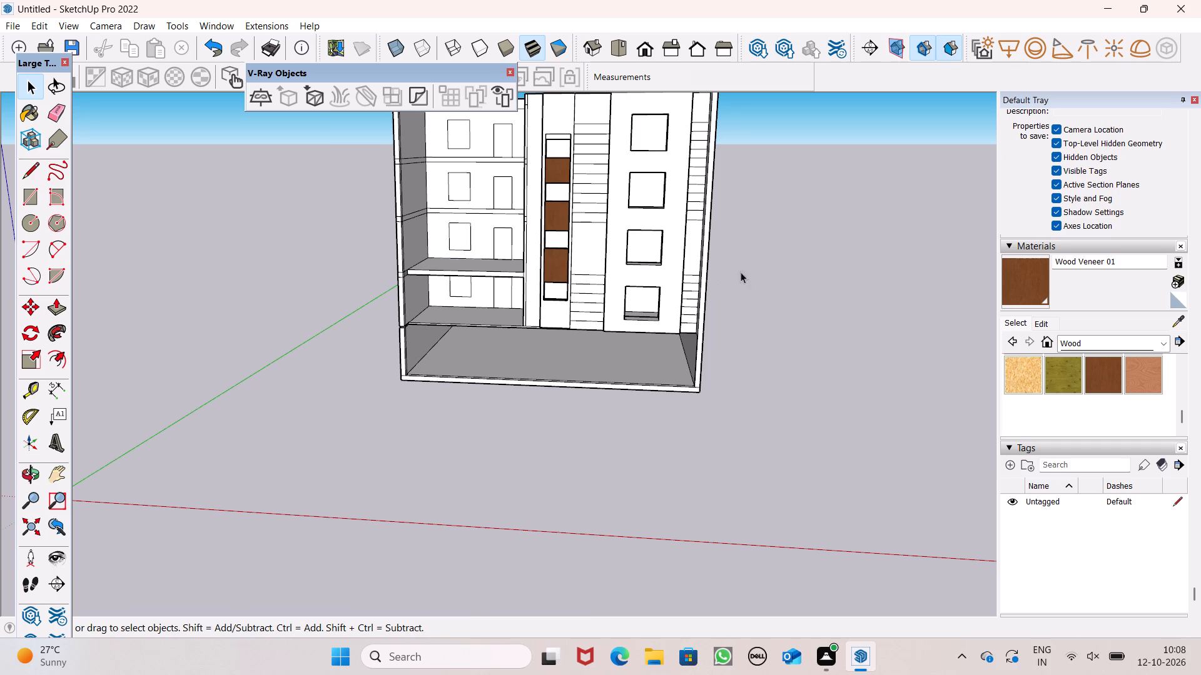
{"action": "left_click", "coordinate": [28, 176]}
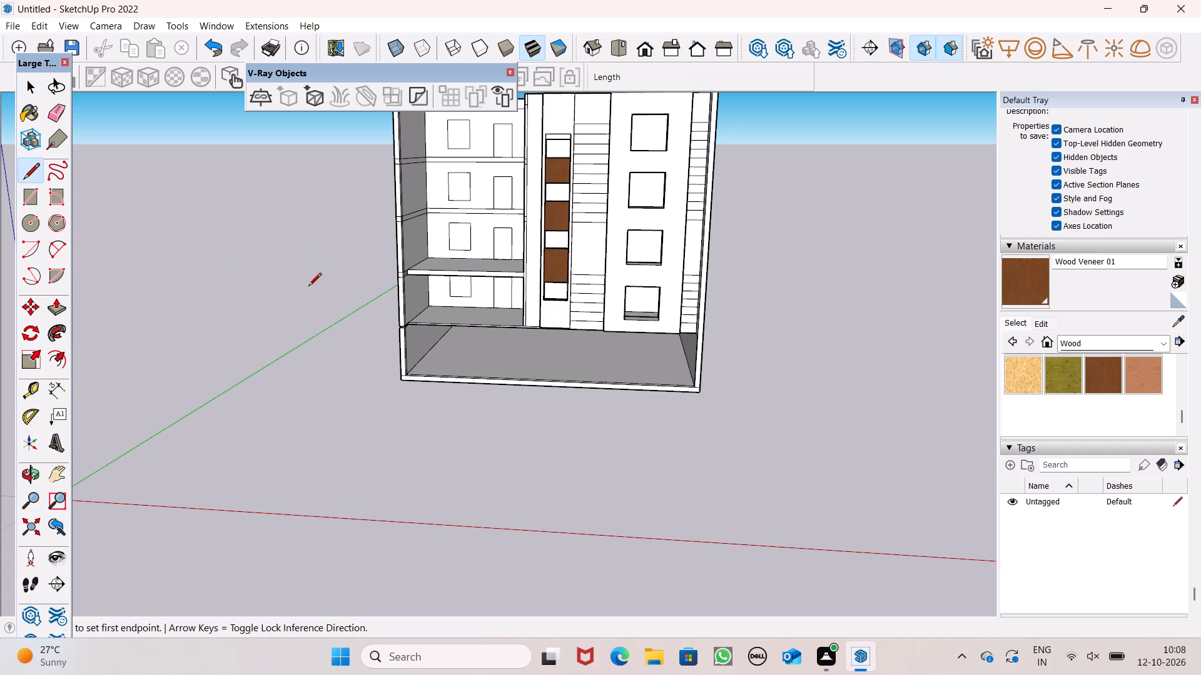
{"action": "key", "text": "space"}
{"action": "scroll", "coordinate": [531, 340], "scroll_direction": "down", "scroll_amount": 4}
{"action": "scroll", "coordinate": [506, 251], "scroll_direction": "up", "scroll_amount": 6}
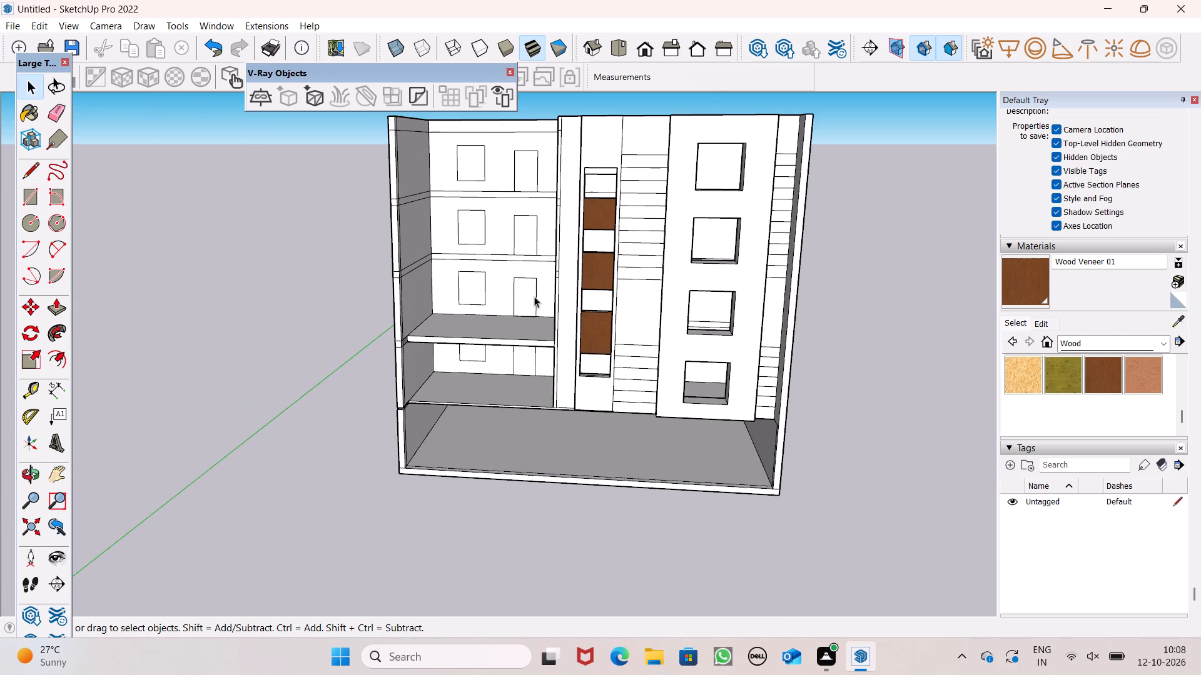
{"action": "middle_click_drag", "start_coordinate": [432, 446], "coordinate": [441, 340]}
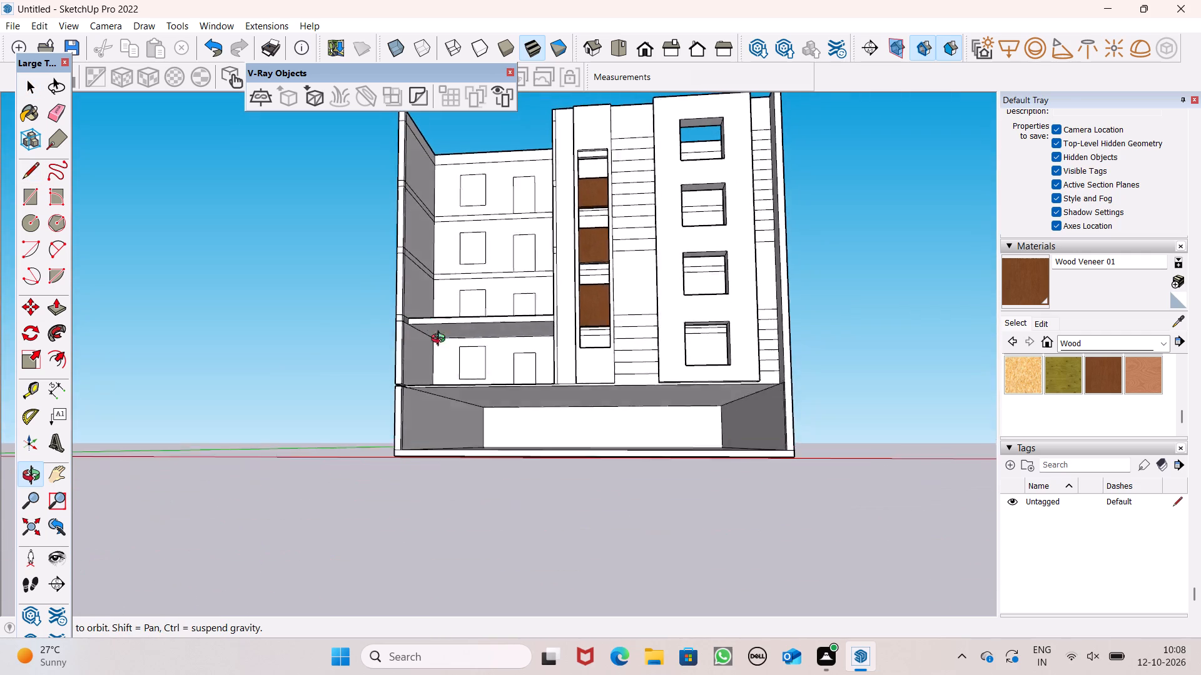
{"action": "middle_click_drag", "start_coordinate": [441, 340], "coordinate": [459, 349]}
{"action": "scroll", "coordinate": [390, 406], "scroll_direction": "up", "scroll_amount": 7}
{"action": "middle_click_drag", "start_coordinate": [433, 395], "coordinate": [396, 412]}
{"action": "scroll", "coordinate": [392, 441], "scroll_direction": "up", "scroll_amount": 1}
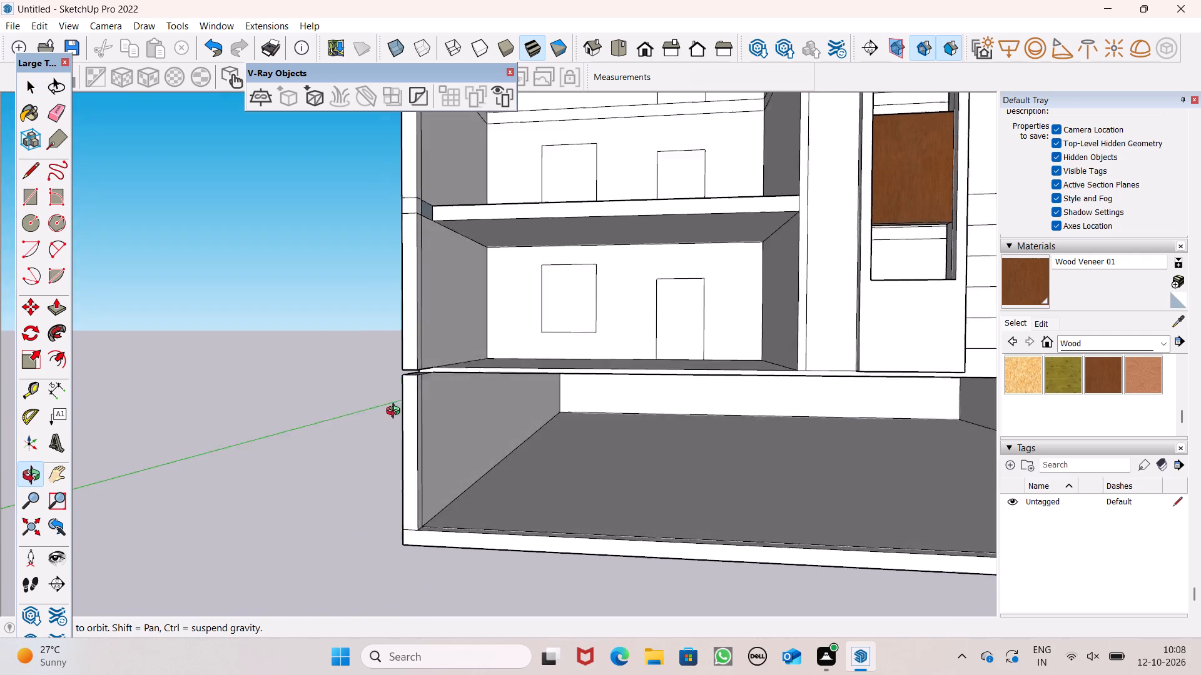
{"action": "middle_click_drag", "start_coordinate": [396, 412], "coordinate": [388, 446]}
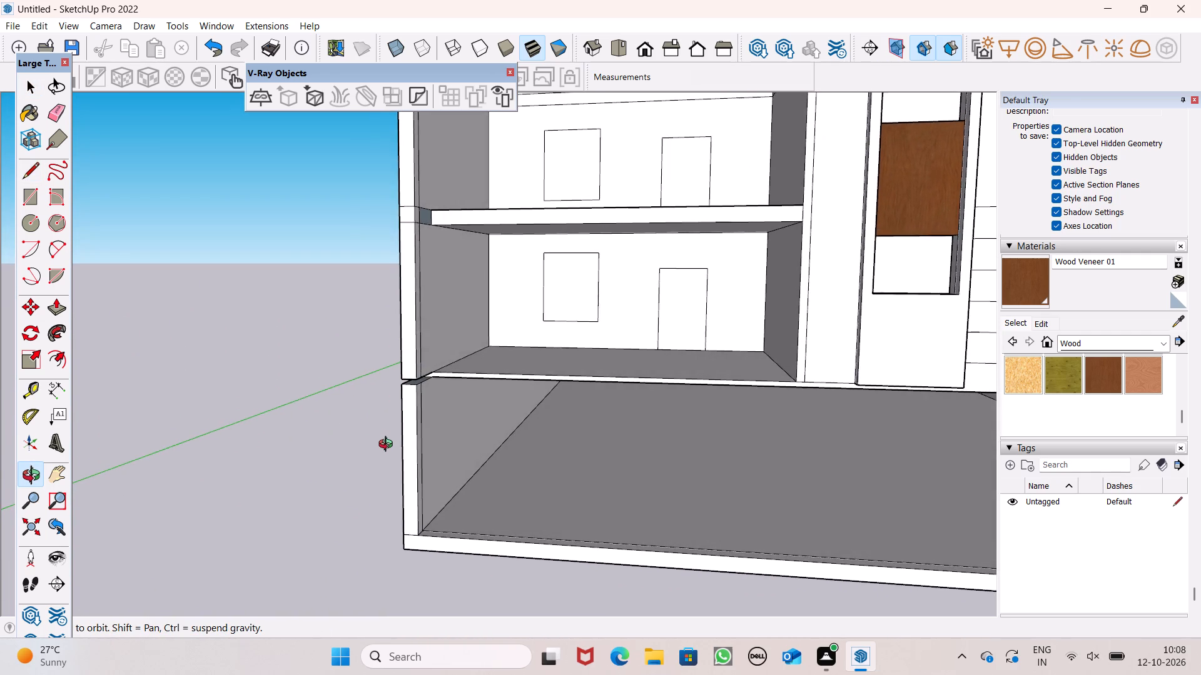
{"action": "middle_click_drag", "start_coordinate": [388, 446], "coordinate": [370, 378]}
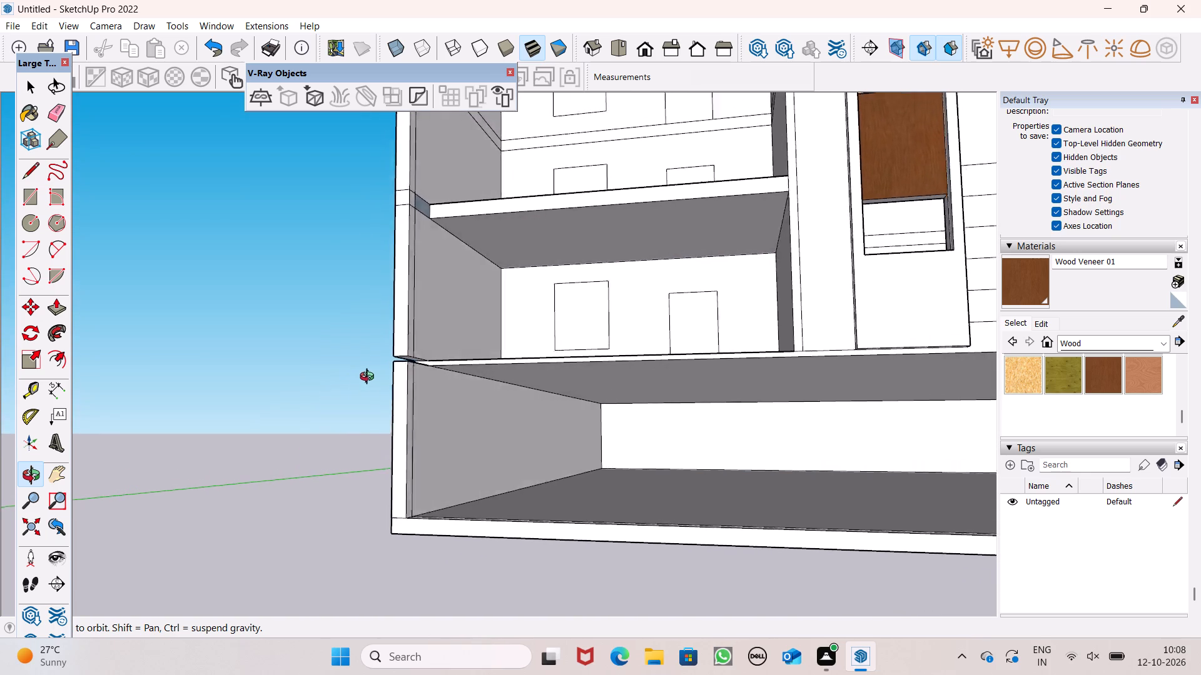
{"action": "middle_click_drag", "start_coordinate": [370, 378], "coordinate": [482, 401]}
{"action": "middle_click_drag", "start_coordinate": [474, 404], "coordinate": [459, 409]}
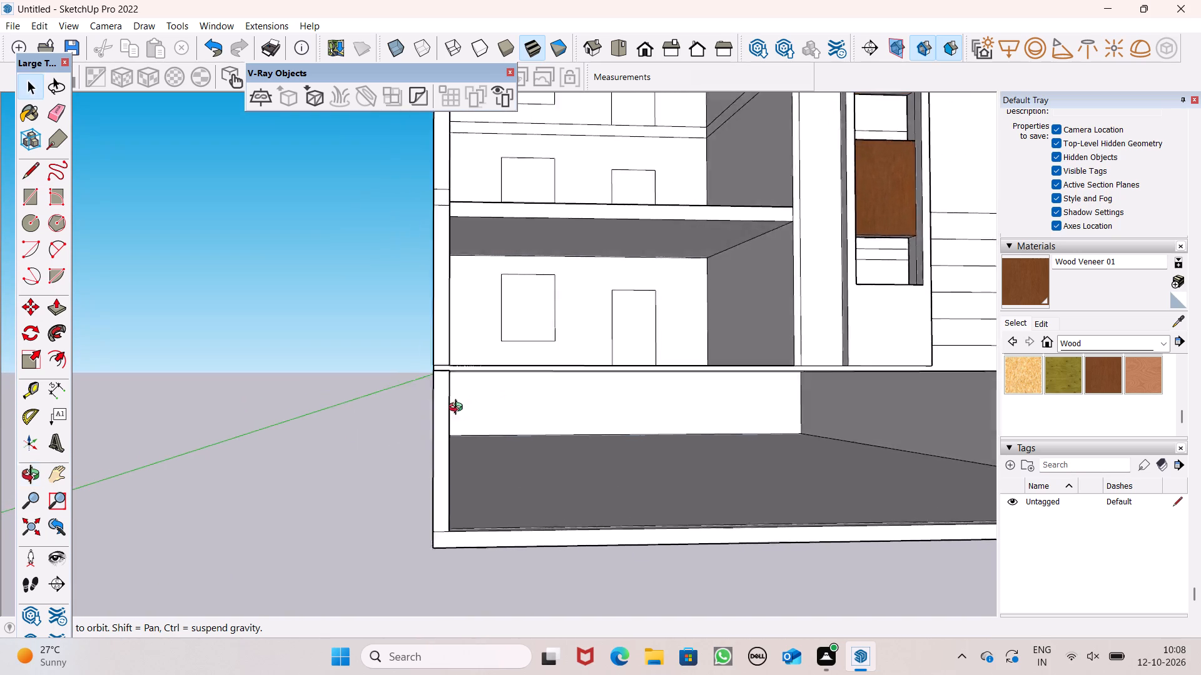
{"action": "middle_click_drag", "start_coordinate": [459, 409], "coordinate": [452, 411]}
{"action": "middle_click", "coordinate": [452, 411]}
{"action": "middle_click", "coordinate": [452, 411]}
{"action": "scroll", "coordinate": [431, 389], "scroll_direction": "down", "scroll_amount": 1}
{"action": "scroll", "coordinate": [475, 280], "scroll_direction": "up", "scroll_amount": 6}
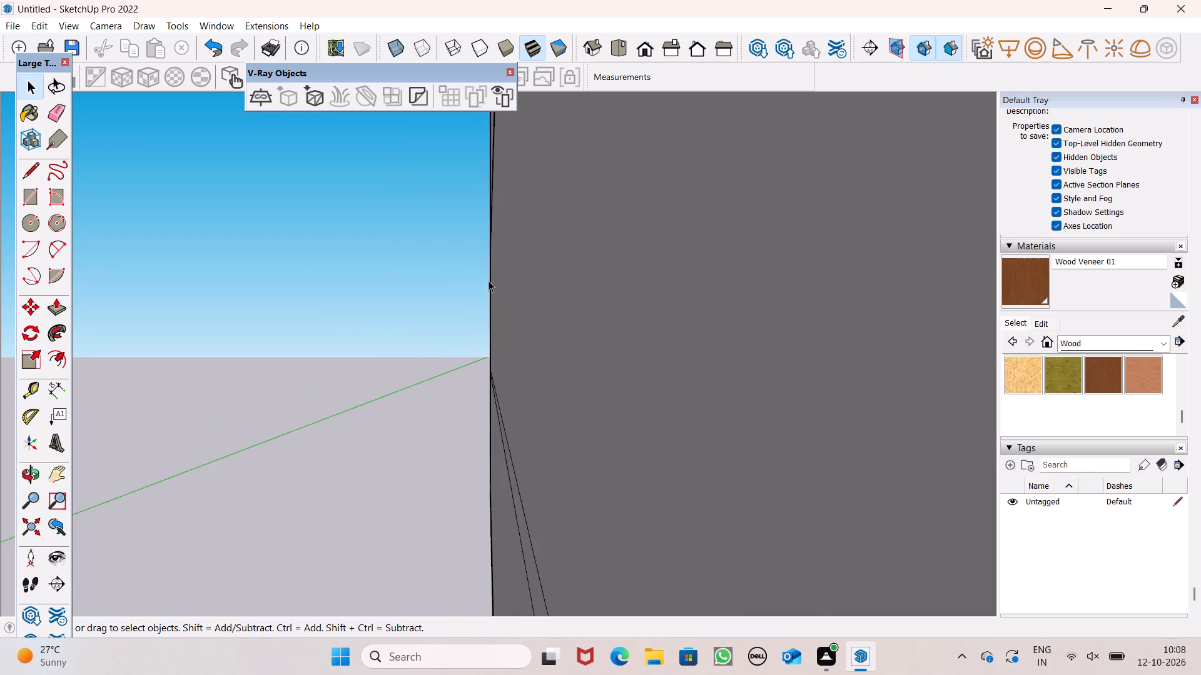
{"action": "scroll", "coordinate": [489, 286], "scroll_direction": "down", "scroll_amount": 5}
{"action": "middle_click_drag", "start_coordinate": [519, 351], "coordinate": [468, 370]}
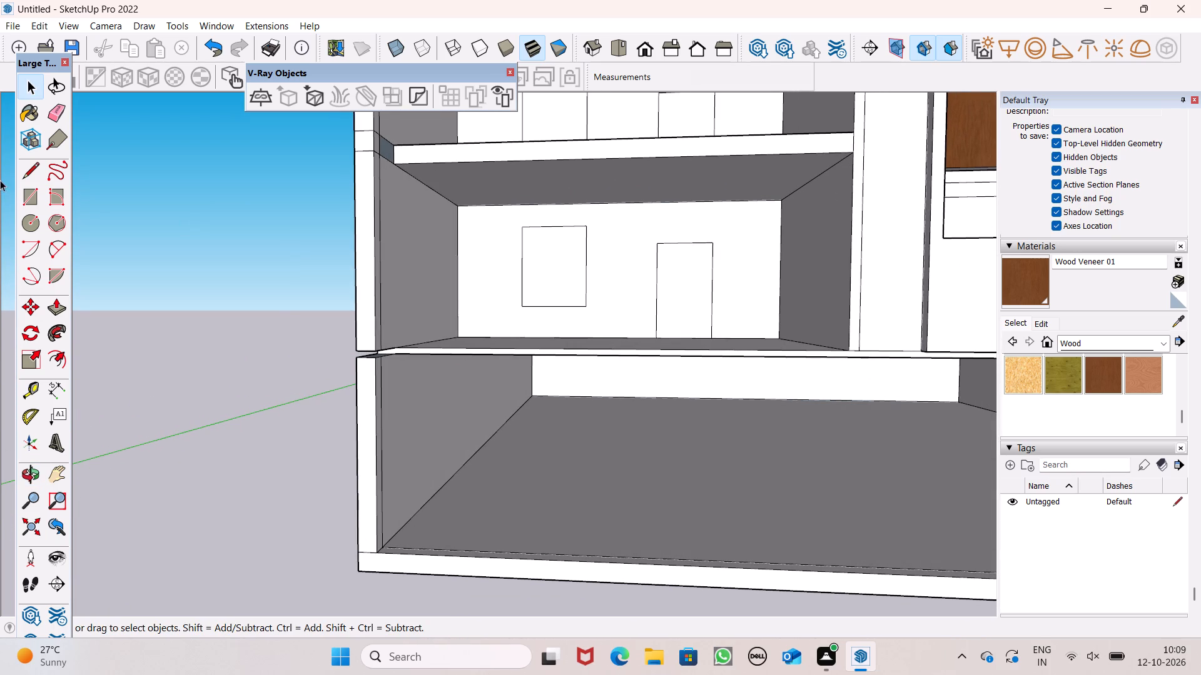
Draw a 4" vertical line across the front edge of the slab above ground level, at the side wall's inner corner.
{"action": "left_click", "coordinate": [30, 176]}
{"action": "scroll", "coordinate": [313, 385], "scroll_direction": "up", "scroll_amount": 5}
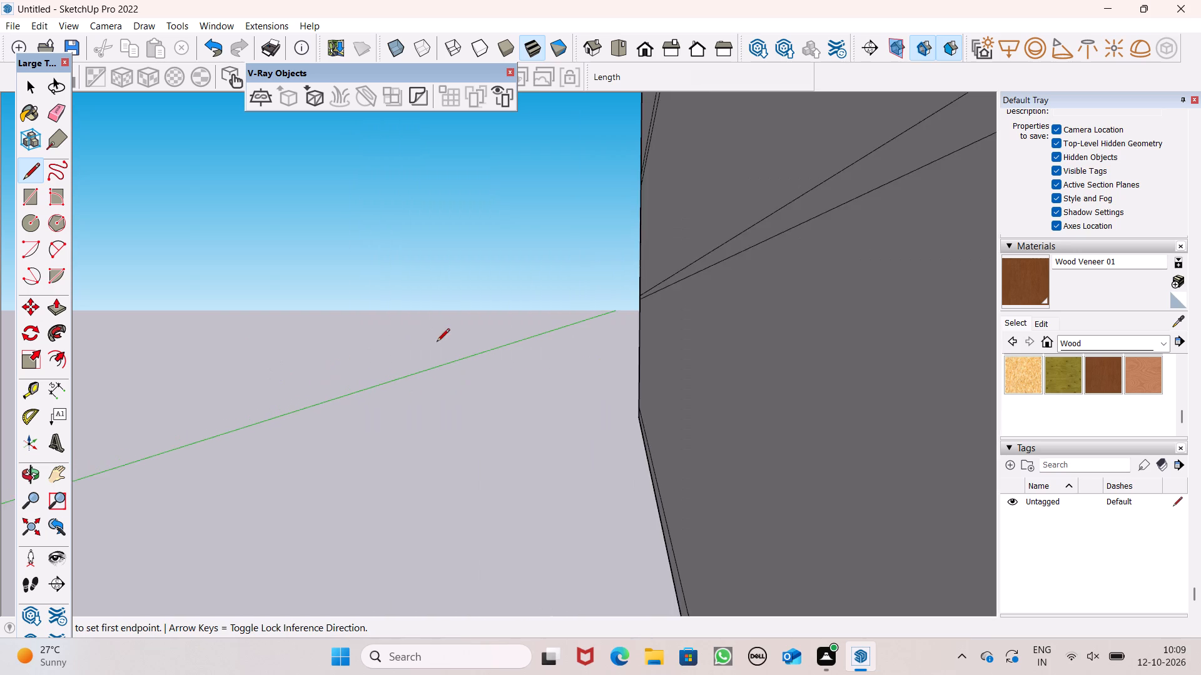
{"action": "scroll", "coordinate": [441, 341], "scroll_direction": "down", "scroll_amount": 3}
{"action": "scroll", "coordinate": [562, 304], "scroll_direction": "up", "scroll_amount": 8}
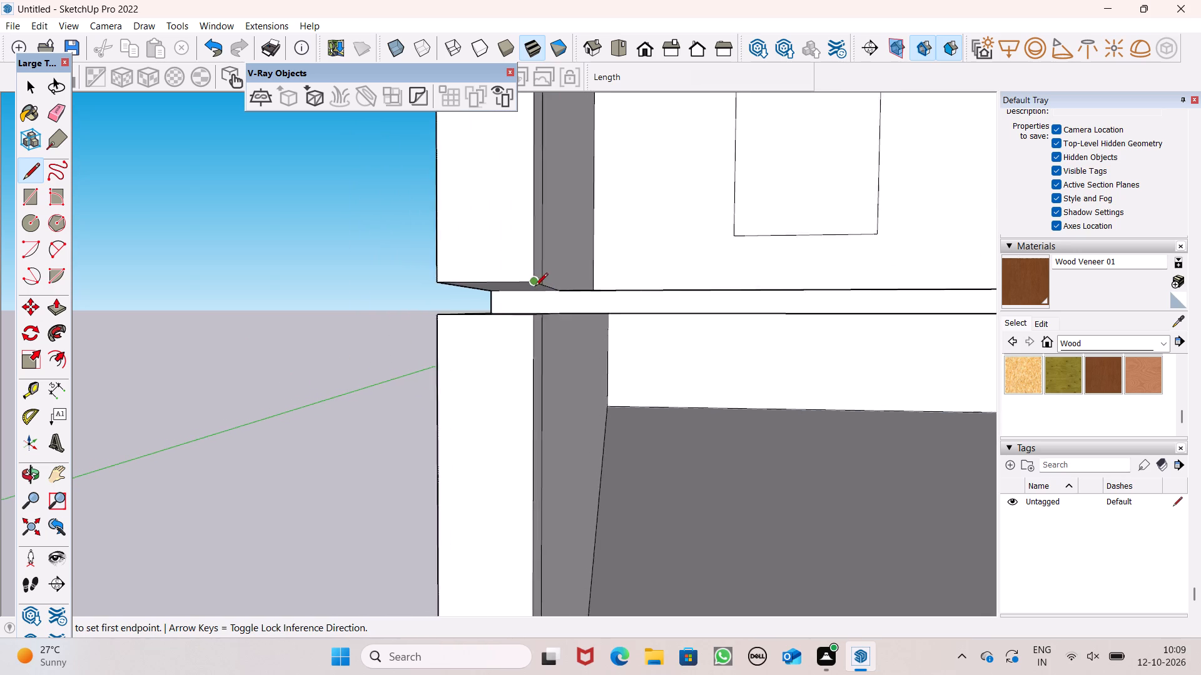
{"action": "scroll", "coordinate": [535, 287], "scroll_direction": "up", "scroll_amount": 17}
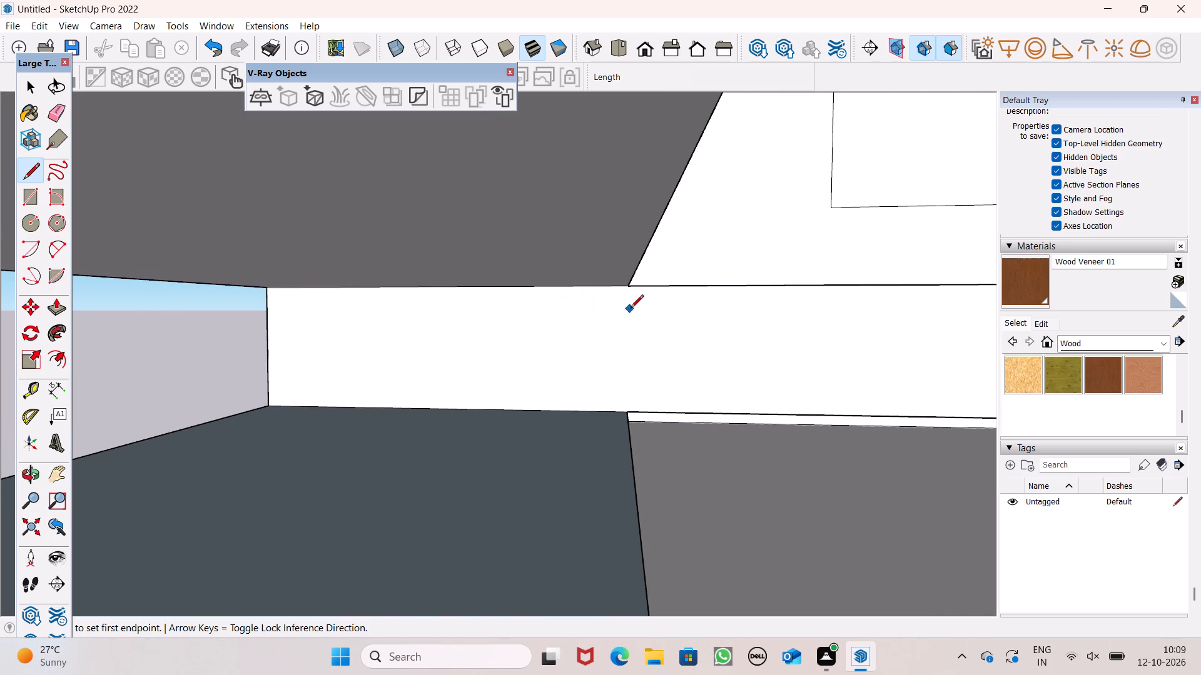
{"action": "left_click_drag", "start_coordinate": [632, 283], "coordinate": [636, 297]}
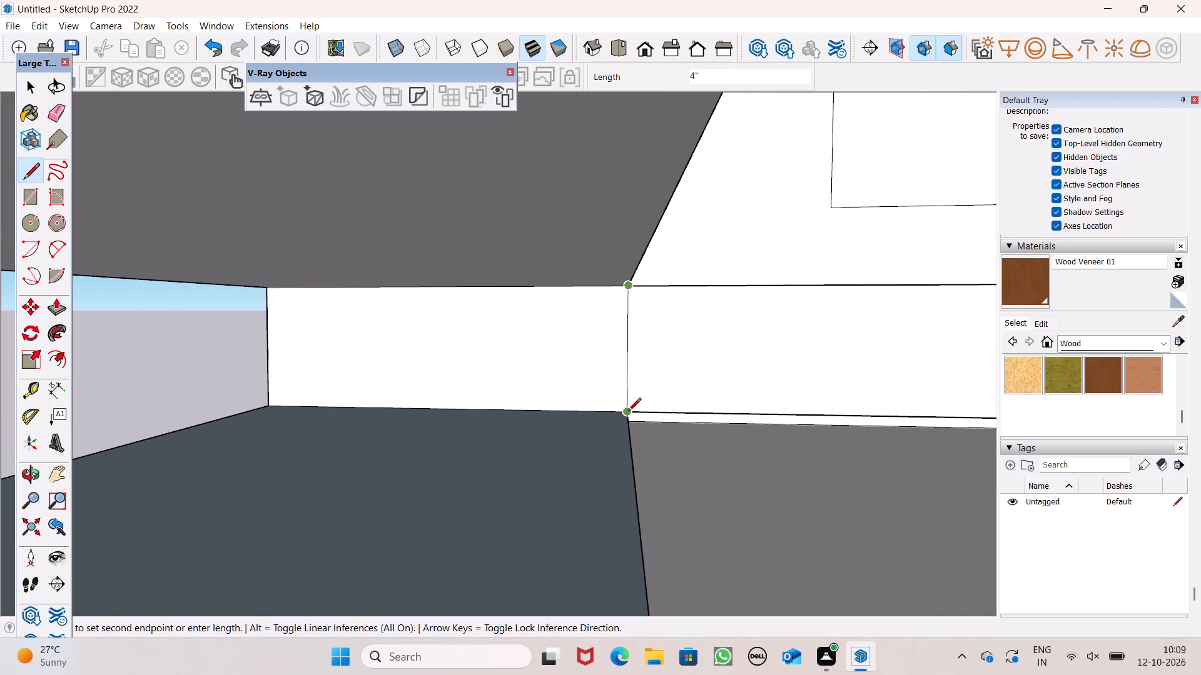
{"action": "left_click", "coordinate": [628, 412]}
{"action": "key", "text": "space"}
Push/Pull the small slab-edge face in the side wall's gap outward about 3' 9 3/16", flush with the wall's front.
{"action": "scroll", "coordinate": [574, 294], "scroll_direction": "down", "scroll_amount": 8}
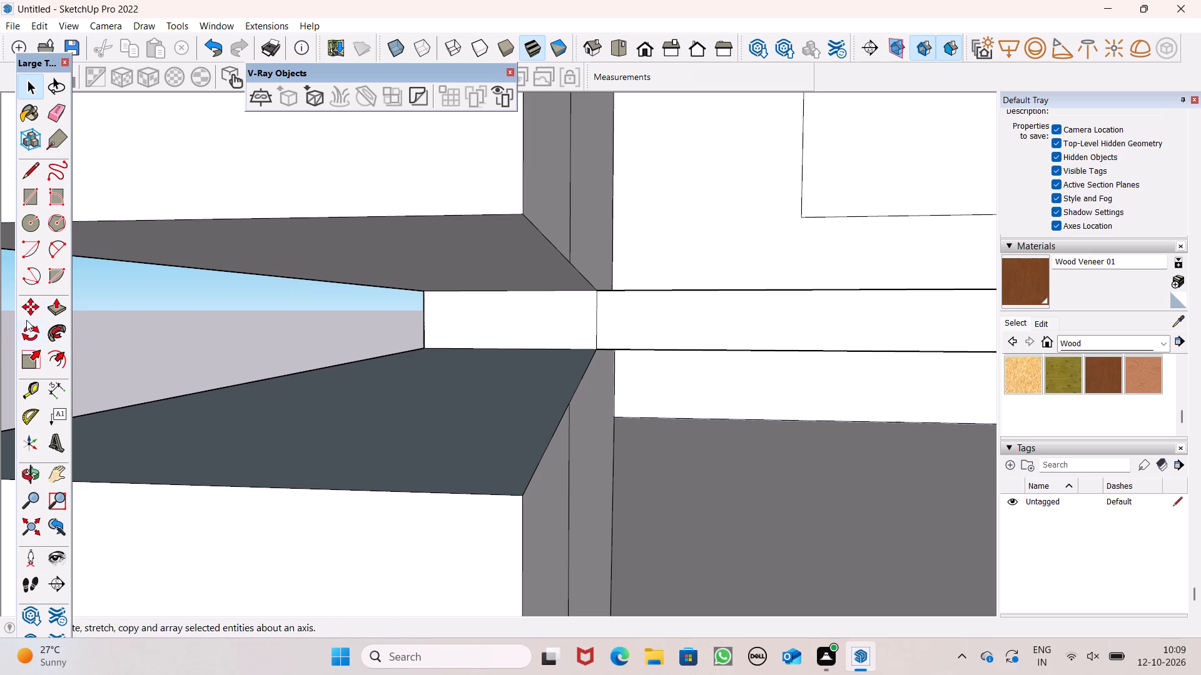
{"action": "left_click", "coordinate": [63, 314]}
{"action": "scroll", "coordinate": [385, 269], "scroll_direction": "down", "scroll_amount": 6}
{"action": "left_click_drag", "start_coordinate": [462, 301], "coordinate": [453, 307]}
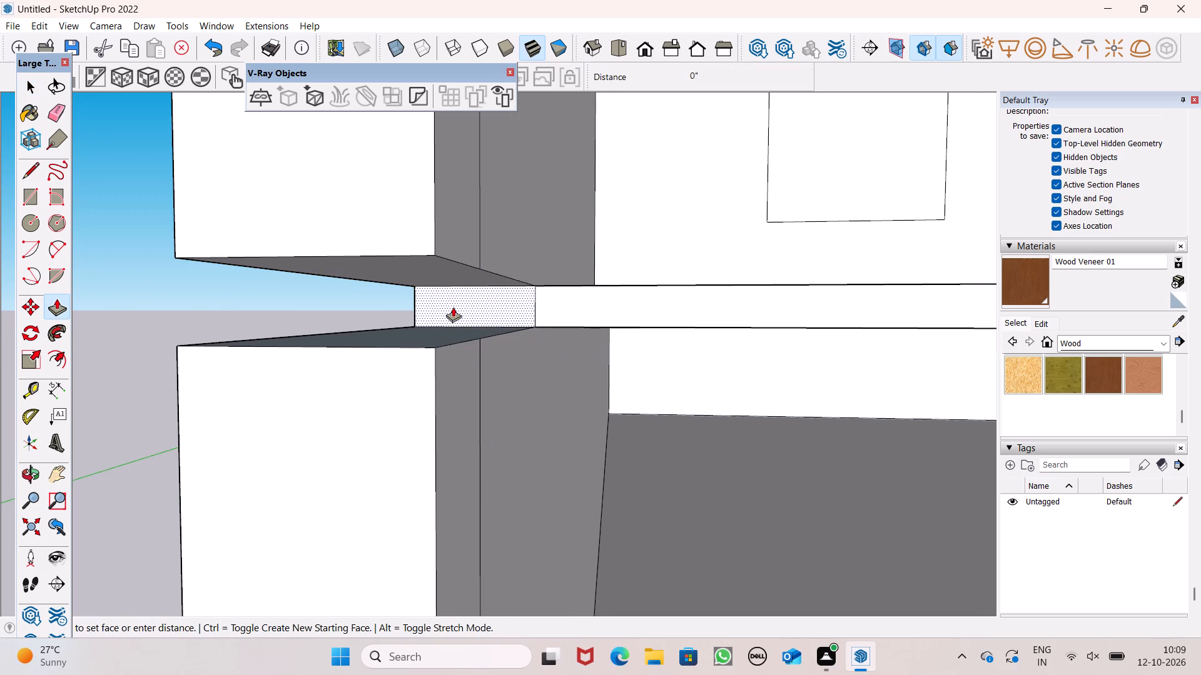
{"action": "left_click_drag", "start_coordinate": [453, 307], "coordinate": [388, 355]}
{"action": "scroll", "coordinate": [343, 313], "scroll_direction": "down", "scroll_amount": 12}
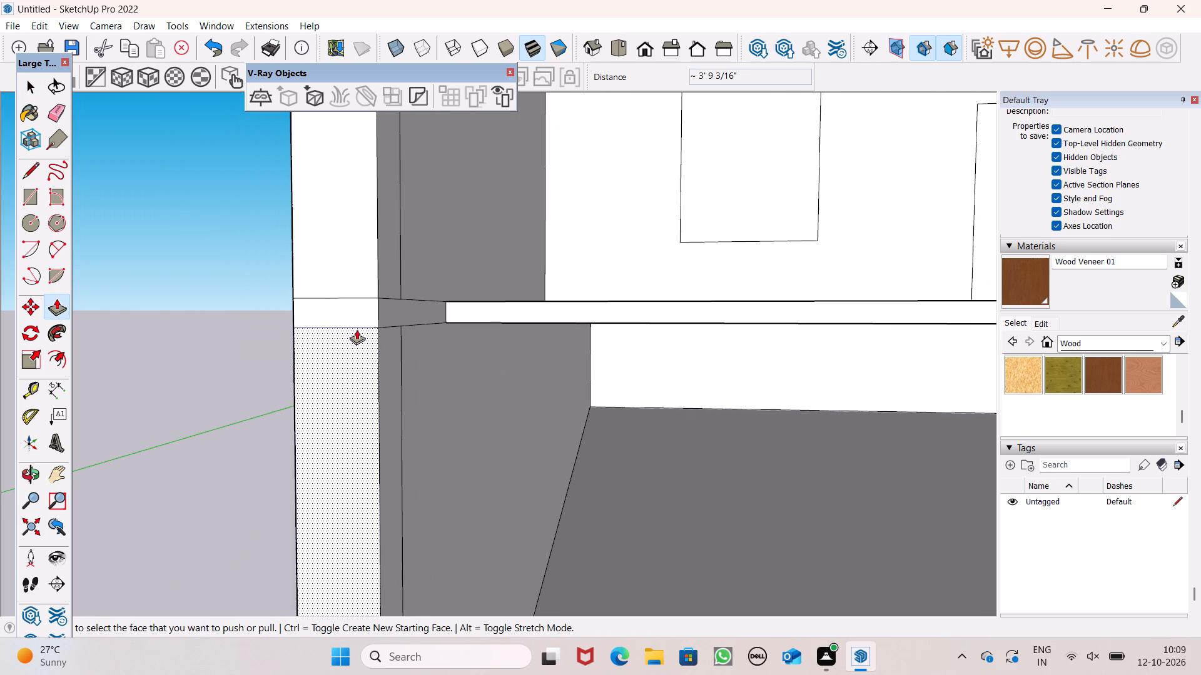
{"action": "key", "text": "space"}
{"action": "scroll", "coordinate": [365, 328], "scroll_direction": "down", "scroll_amount": 6}
{"action": "scroll", "coordinate": [364, 309], "scroll_direction": "down", "scroll_amount": 17}
{"action": "middle_click_drag", "start_coordinate": [430, 351], "coordinate": [441, 404]}
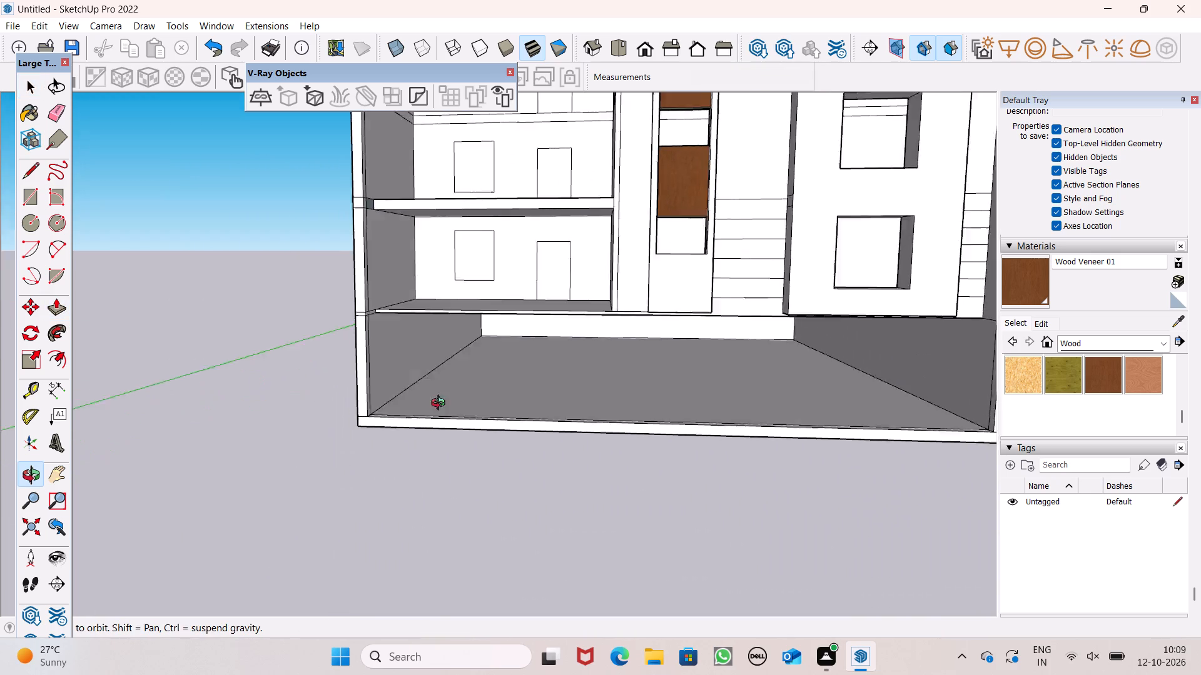
Push/Pull the top floor's window and door faces 6" back through the recessed bay's rear wall to cut openings.
{"action": "middle_click_drag", "start_coordinate": [441, 404], "coordinate": [445, 454]}
{"action": "scroll", "coordinate": [470, 356], "scroll_direction": "down", "scroll_amount": 11}
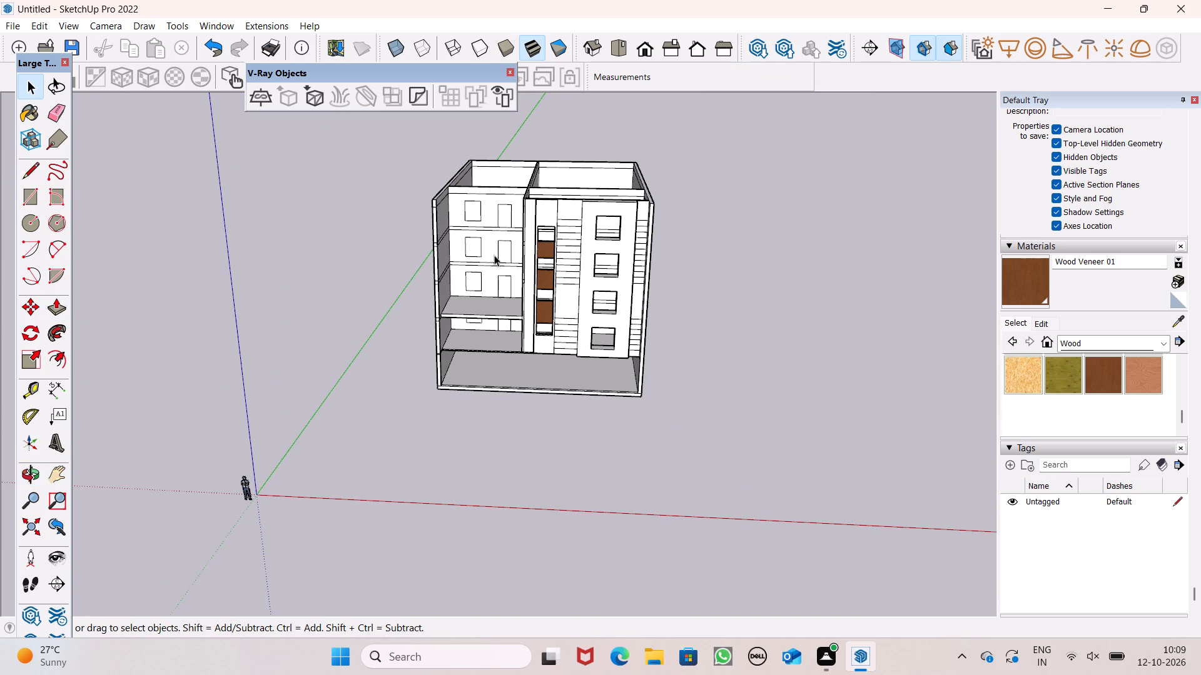
{"action": "left_click", "coordinate": [48, 311]}
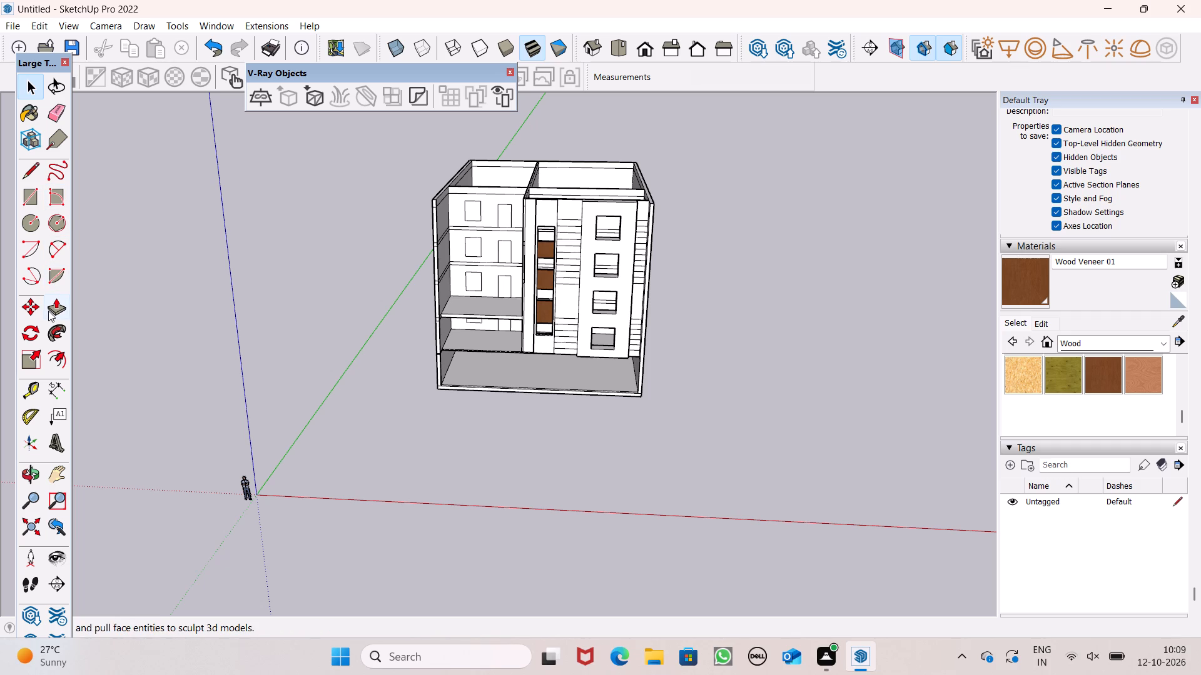
{"action": "scroll", "coordinate": [516, 182], "scroll_direction": "up", "scroll_amount": 6}
{"action": "scroll", "coordinate": [469, 246], "scroll_direction": "up", "scroll_amount": 5}
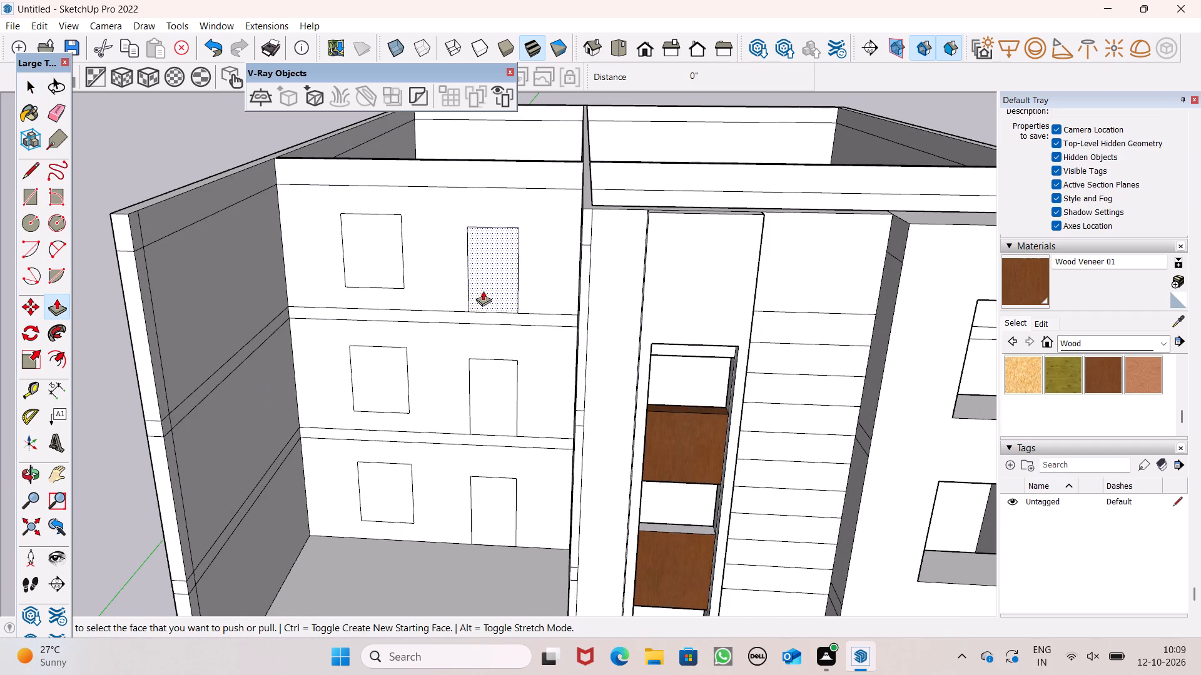
{"action": "left_click_drag", "start_coordinate": [483, 287], "coordinate": [515, 267]}
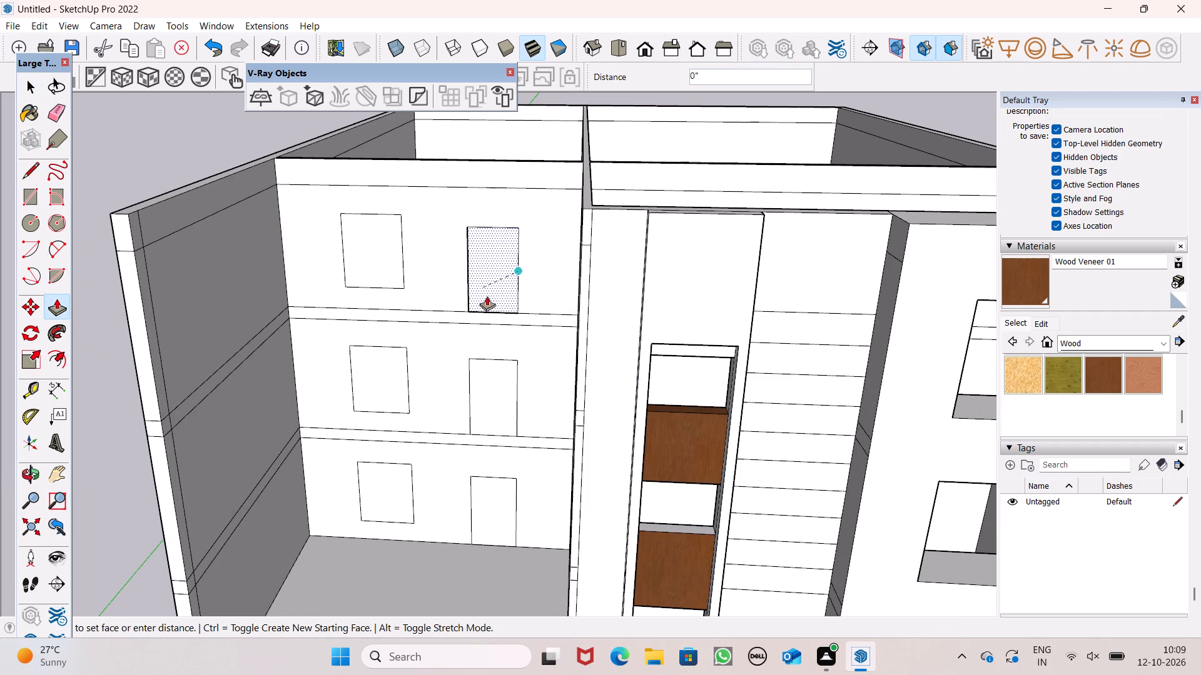
{"action": "left_click_drag", "start_coordinate": [487, 296], "coordinate": [517, 265]}
{"action": "scroll", "coordinate": [482, 281], "scroll_direction": "down", "scroll_amount": 1}
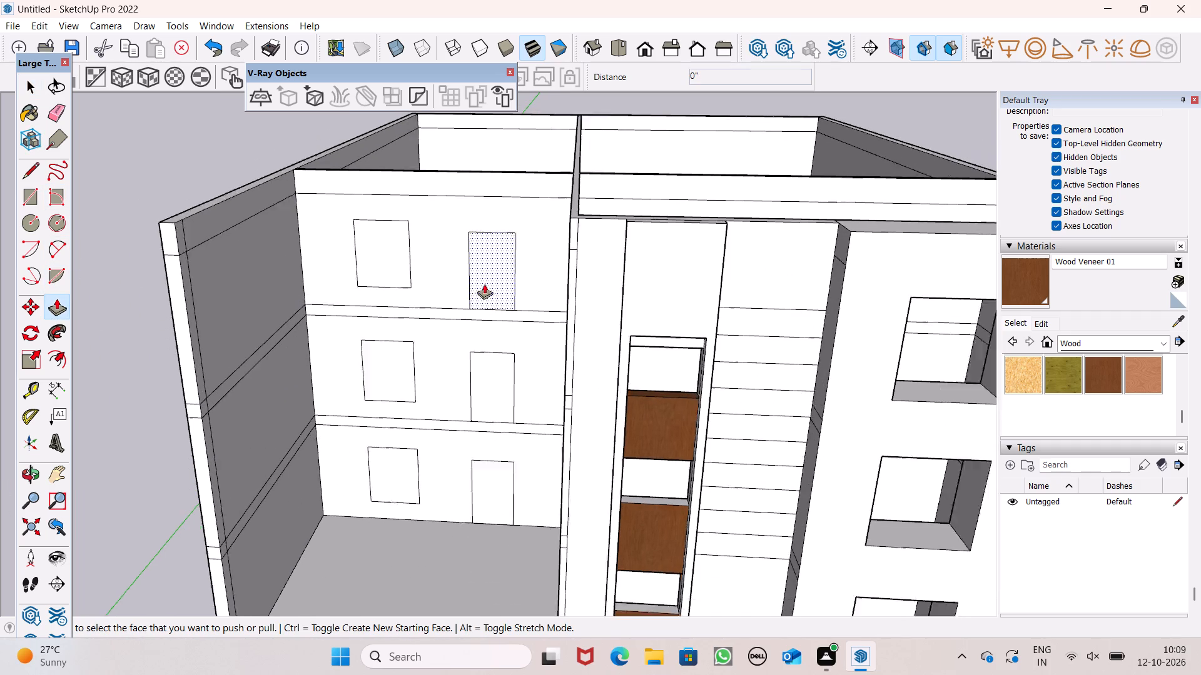
{"action": "scroll", "coordinate": [484, 284], "scroll_direction": "down", "scroll_amount": 2}
{"action": "middle_click_drag", "start_coordinate": [474, 304], "coordinate": [534, 542]}
{"action": "scroll", "coordinate": [504, 383], "scroll_direction": "down", "scroll_amount": 2}
{"action": "middle_click_drag", "start_coordinate": [502, 379], "coordinate": [342, 153]}
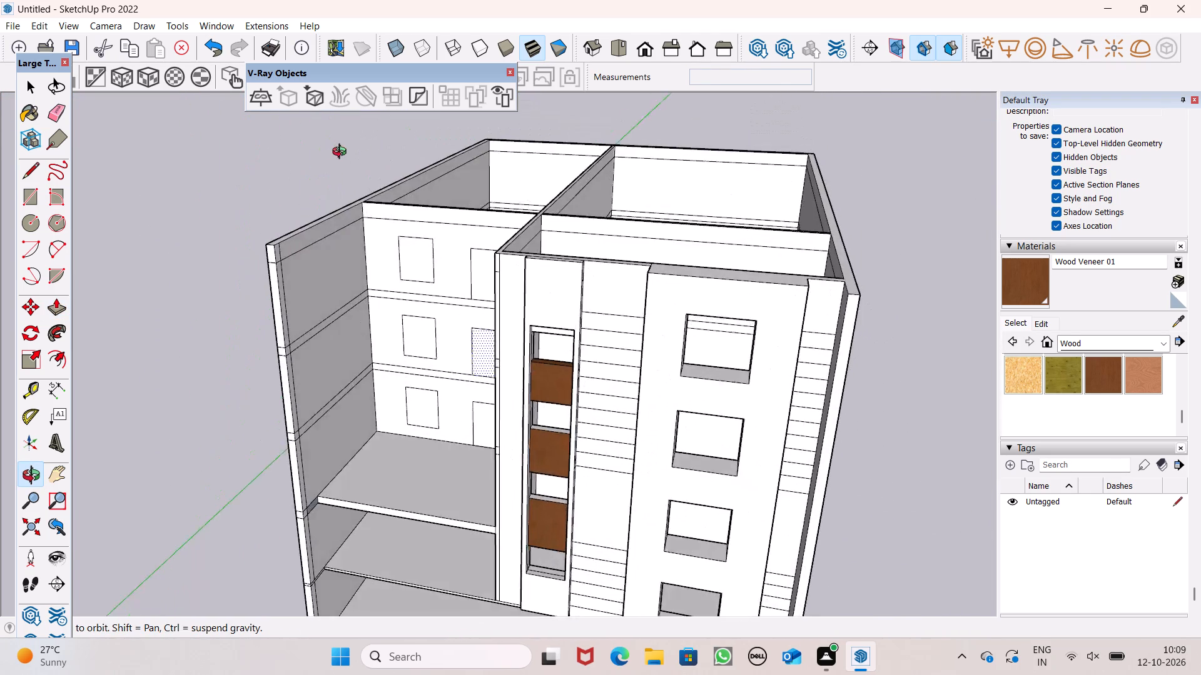
{"action": "middle_click_drag", "start_coordinate": [342, 153], "coordinate": [447, 155]}
{"action": "scroll", "coordinate": [417, 226], "scroll_direction": "up", "scroll_amount": 5}
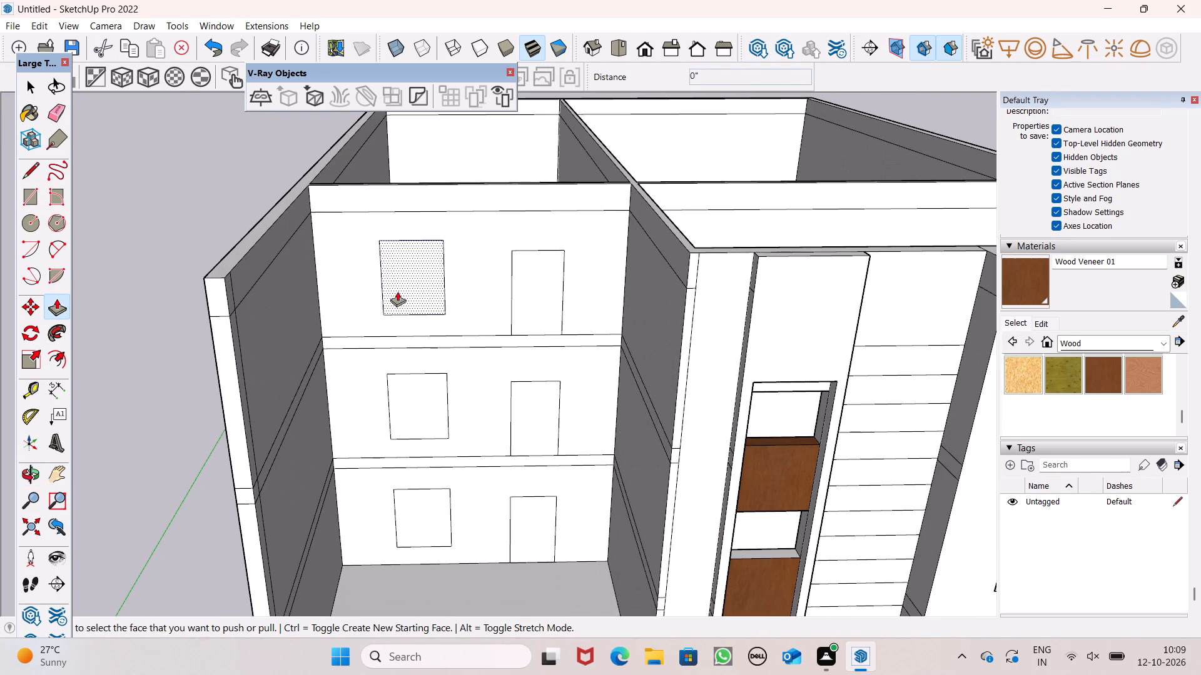
{"action": "left_click_drag", "start_coordinate": [401, 287], "coordinate": [433, 267]}
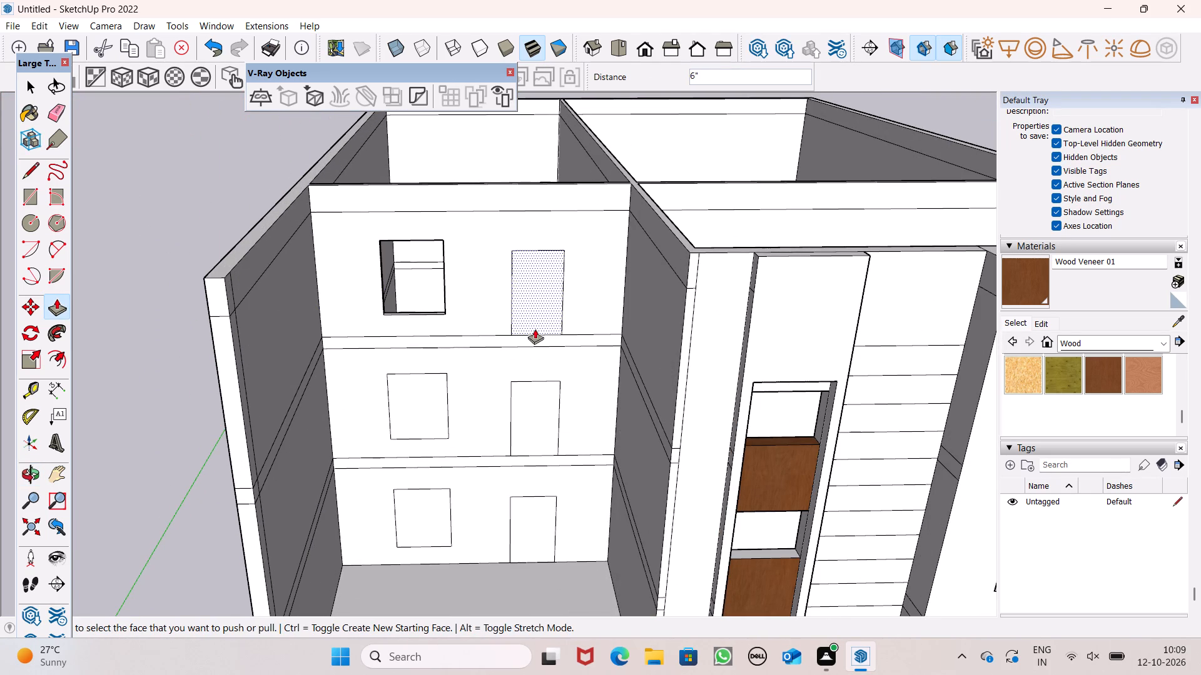
{"action": "left_click_drag", "start_coordinate": [528, 326], "coordinate": [542, 284]}
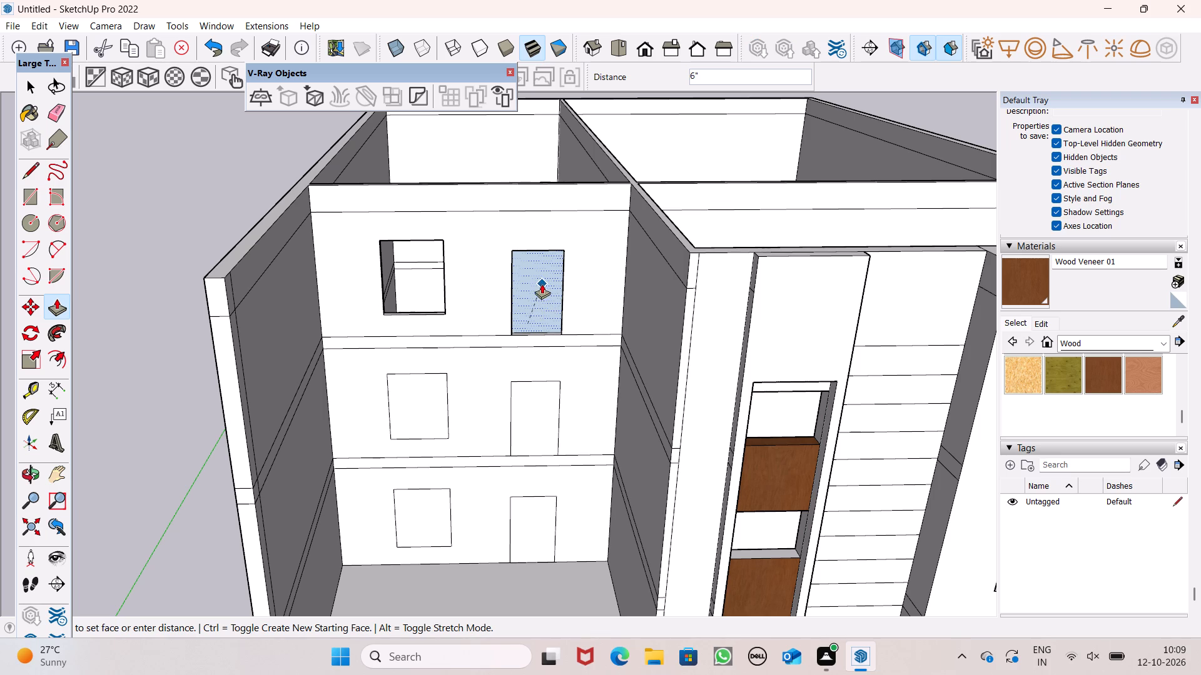
{"action": "left_click_drag", "start_coordinate": [542, 284], "coordinate": [539, 277]}
Cut the window and door openings one floor below the top by pushing their faces 6" through the recessed wall.
{"action": "scroll", "coordinate": [442, 245], "scroll_direction": "down", "scroll_amount": 2}
{"action": "middle_click_drag", "start_coordinate": [454, 382], "coordinate": [443, 337]}
{"action": "scroll", "coordinate": [422, 351], "scroll_direction": "up", "scroll_amount": 5}
{"action": "left_click_drag", "start_coordinate": [416, 418], "coordinate": [465, 389]}
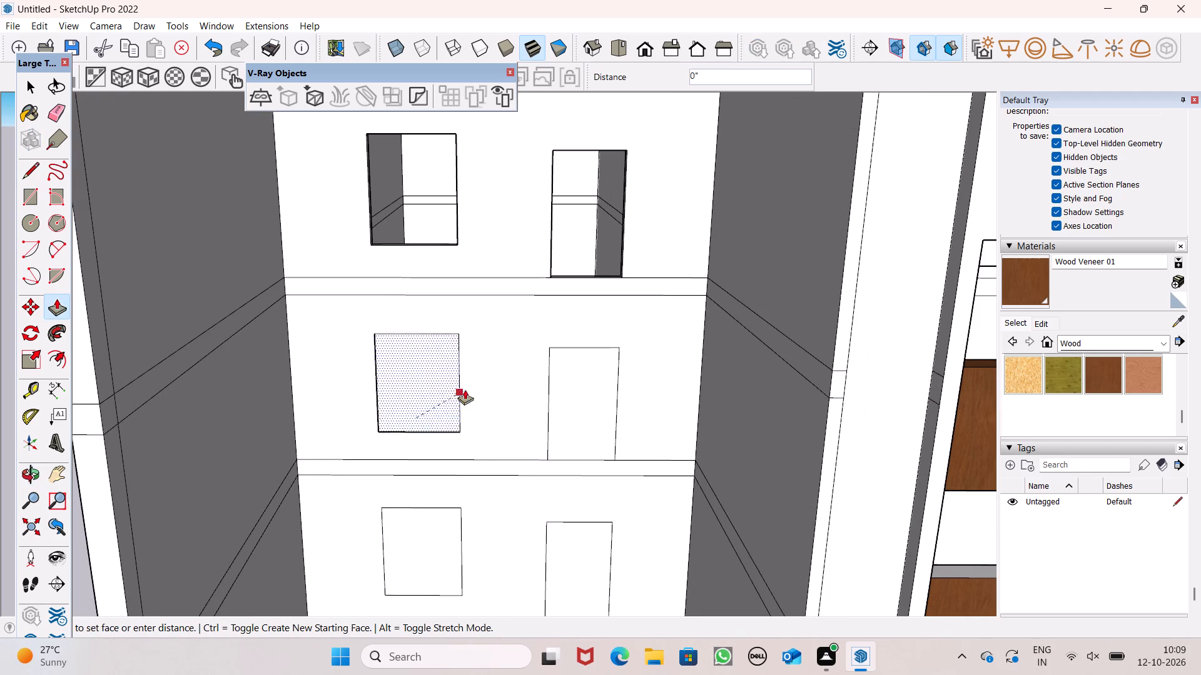
{"action": "left_click_drag", "start_coordinate": [465, 389], "coordinate": [462, 391]}
{"action": "left_click_drag", "start_coordinate": [403, 412], "coordinate": [422, 409]}
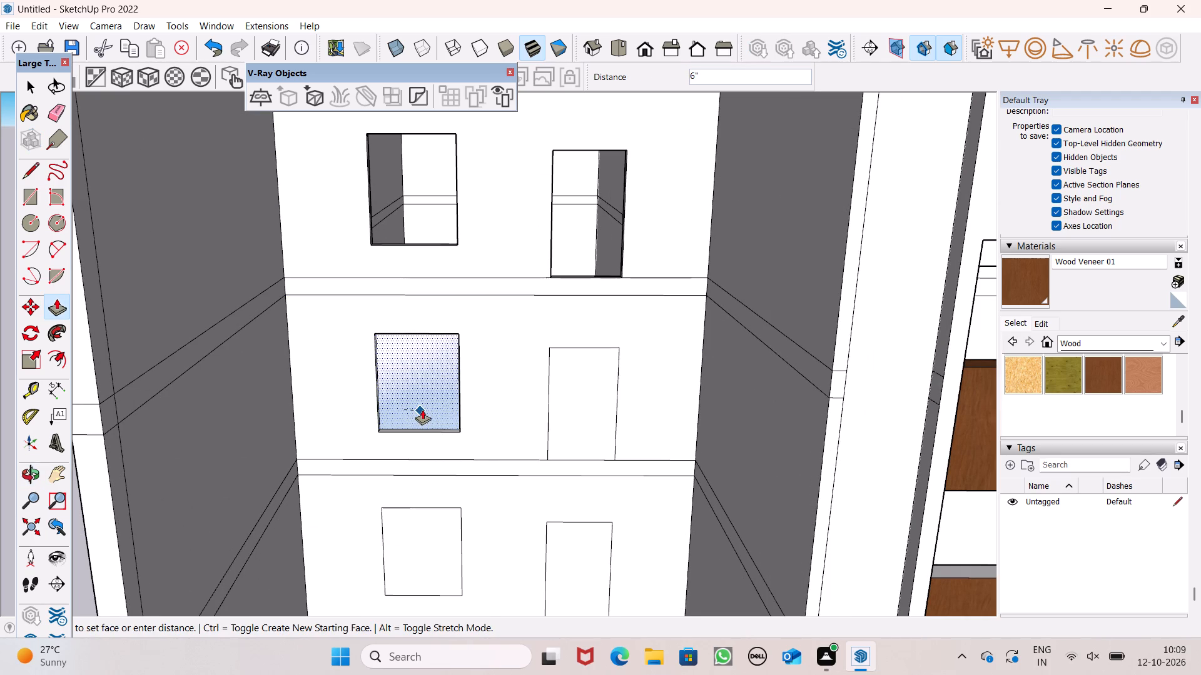
{"action": "left_click_drag", "start_coordinate": [422, 409], "coordinate": [436, 386]}
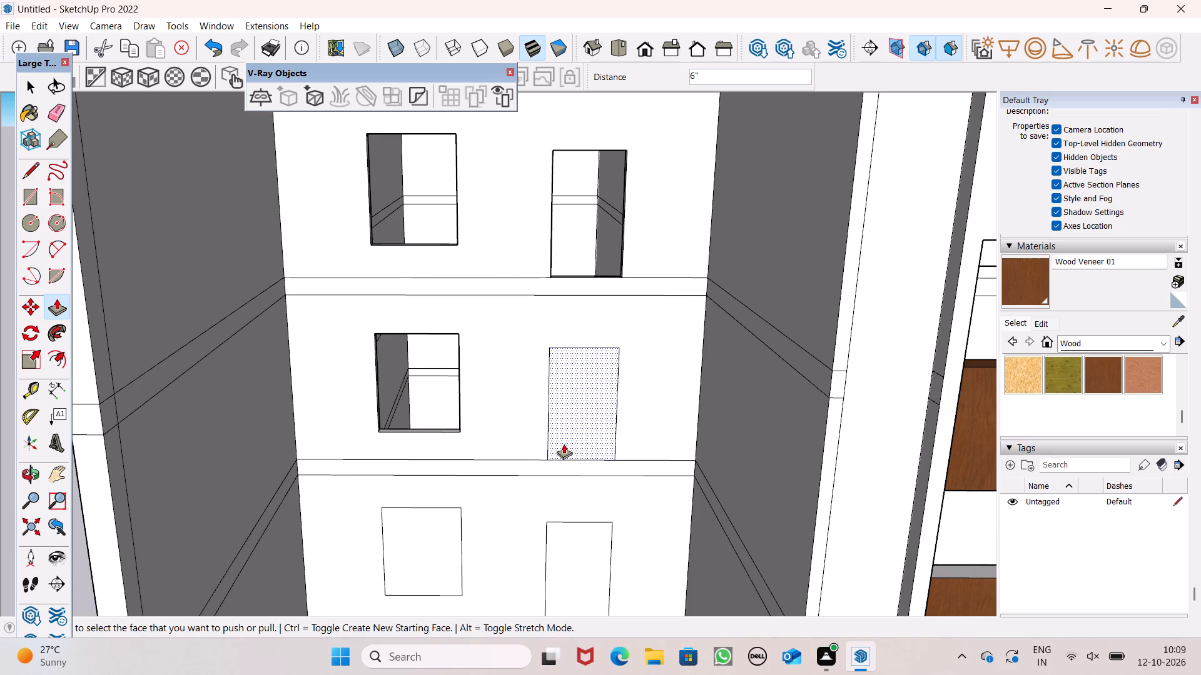
{"action": "left_click_drag", "start_coordinate": [564, 444], "coordinate": [594, 406]}
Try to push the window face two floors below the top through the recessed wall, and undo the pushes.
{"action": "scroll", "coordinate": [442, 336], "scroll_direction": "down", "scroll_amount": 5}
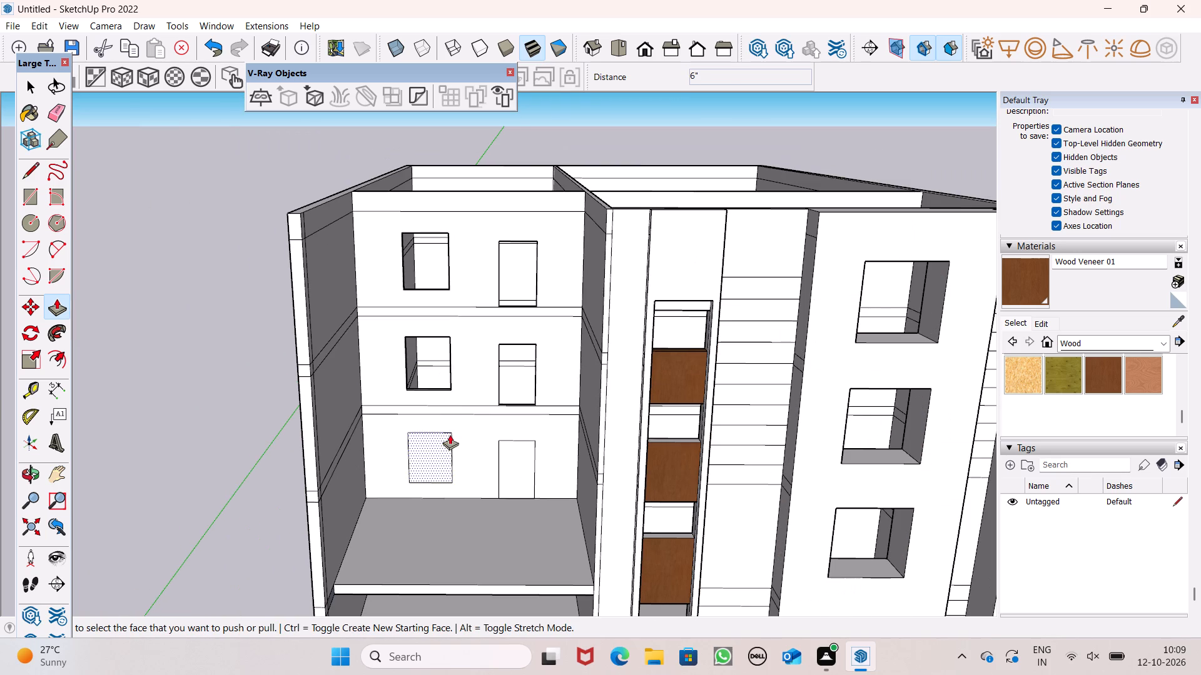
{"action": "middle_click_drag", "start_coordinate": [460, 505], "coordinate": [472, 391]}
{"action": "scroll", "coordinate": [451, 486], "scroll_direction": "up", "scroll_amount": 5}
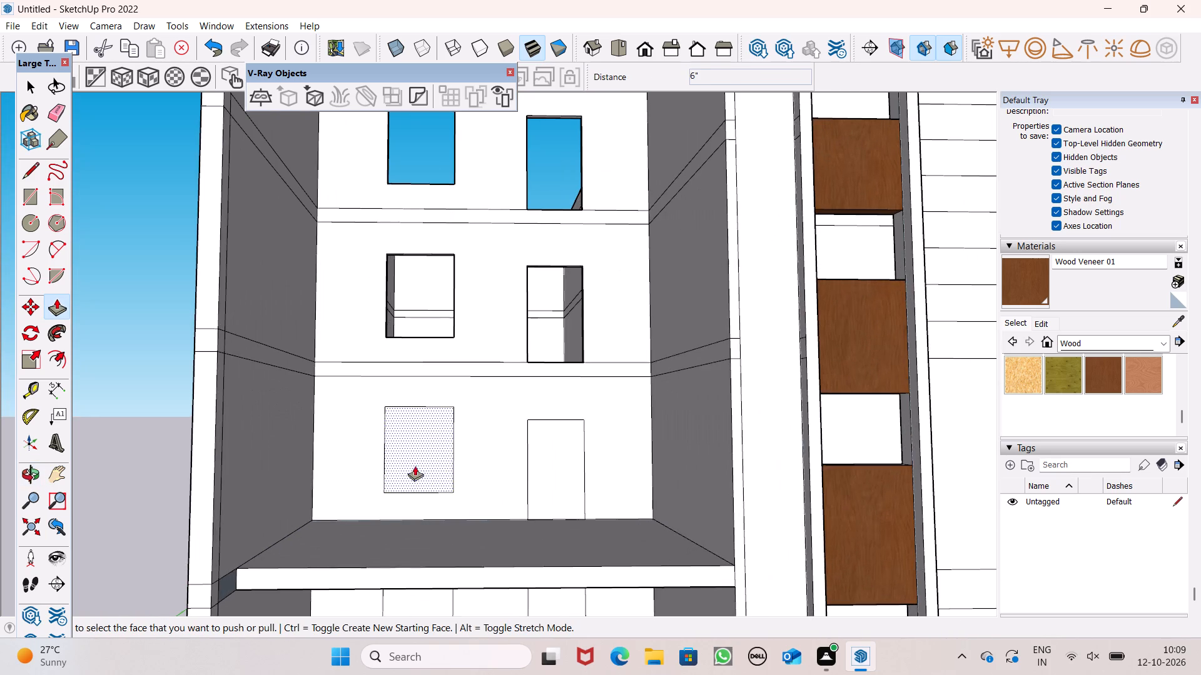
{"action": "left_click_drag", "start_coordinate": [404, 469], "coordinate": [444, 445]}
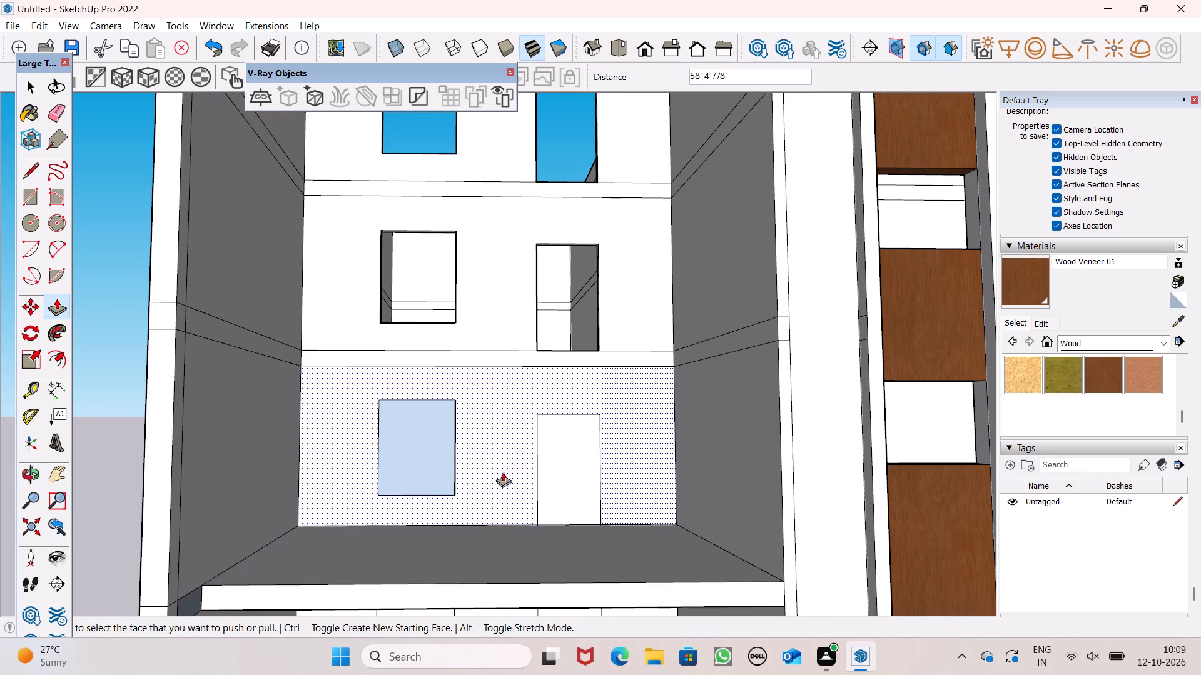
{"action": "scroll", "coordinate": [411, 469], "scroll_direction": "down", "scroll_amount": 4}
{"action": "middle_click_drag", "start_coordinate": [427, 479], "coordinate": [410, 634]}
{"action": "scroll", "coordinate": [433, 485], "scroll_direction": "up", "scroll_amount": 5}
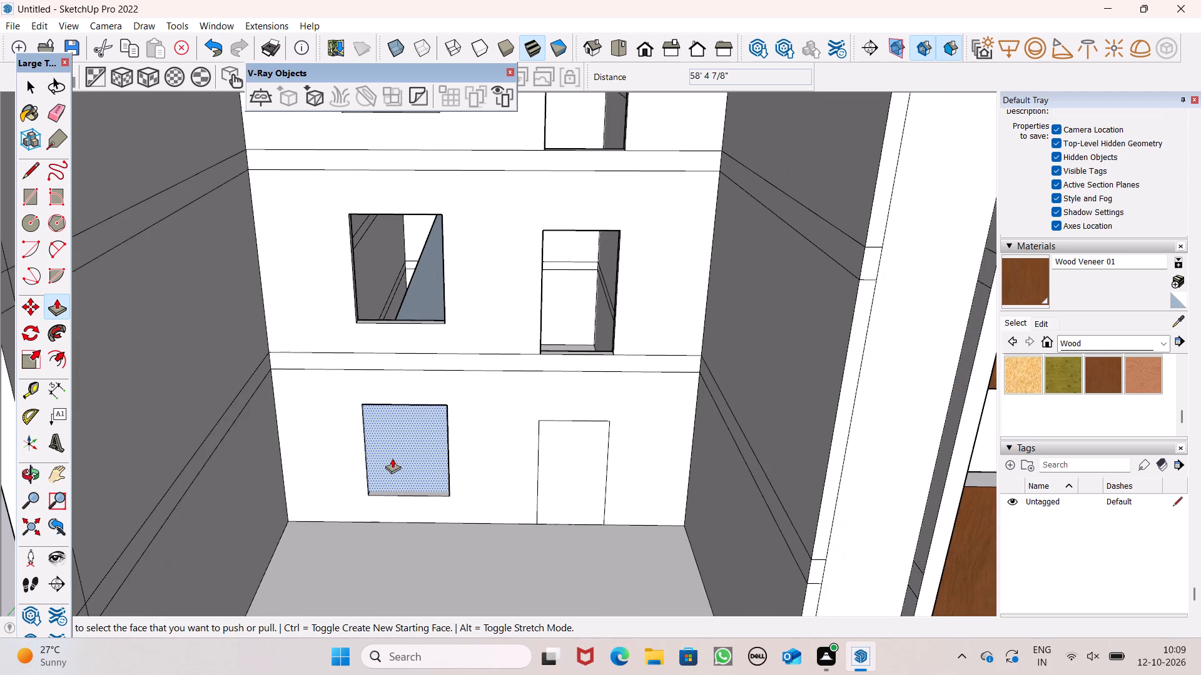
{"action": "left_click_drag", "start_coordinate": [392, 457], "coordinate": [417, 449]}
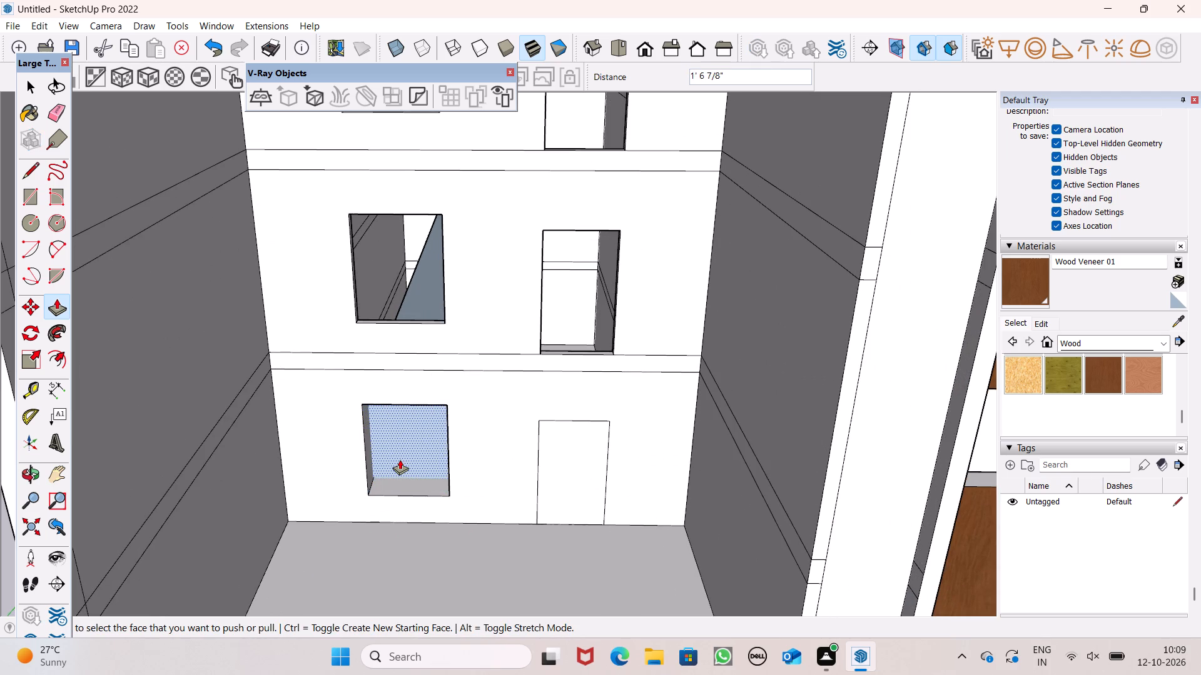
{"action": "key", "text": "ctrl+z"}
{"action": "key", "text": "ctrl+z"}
Push/Pull the window and door faces two floors below the top 6" back through the recessed wall.
{"action": "left_click_drag", "start_coordinate": [393, 464], "coordinate": [417, 457]}
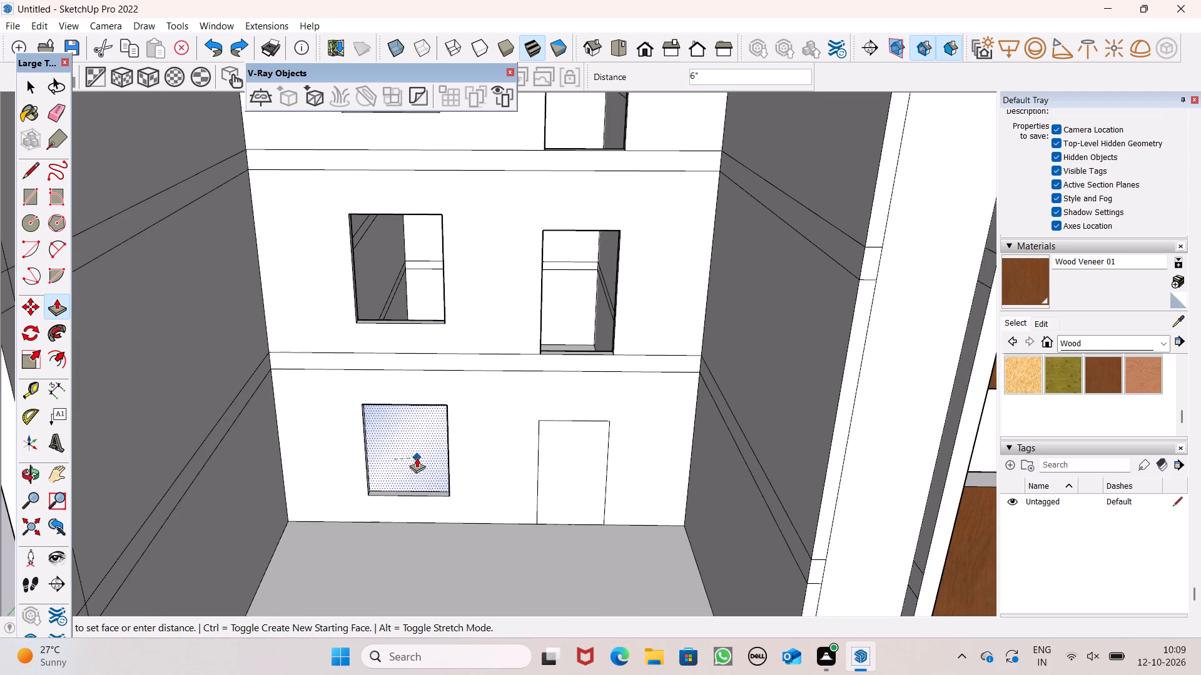
{"action": "left_click_drag", "start_coordinate": [417, 457], "coordinate": [438, 451]}
{"action": "left_click_drag", "start_coordinate": [560, 511], "coordinate": [575, 491]}
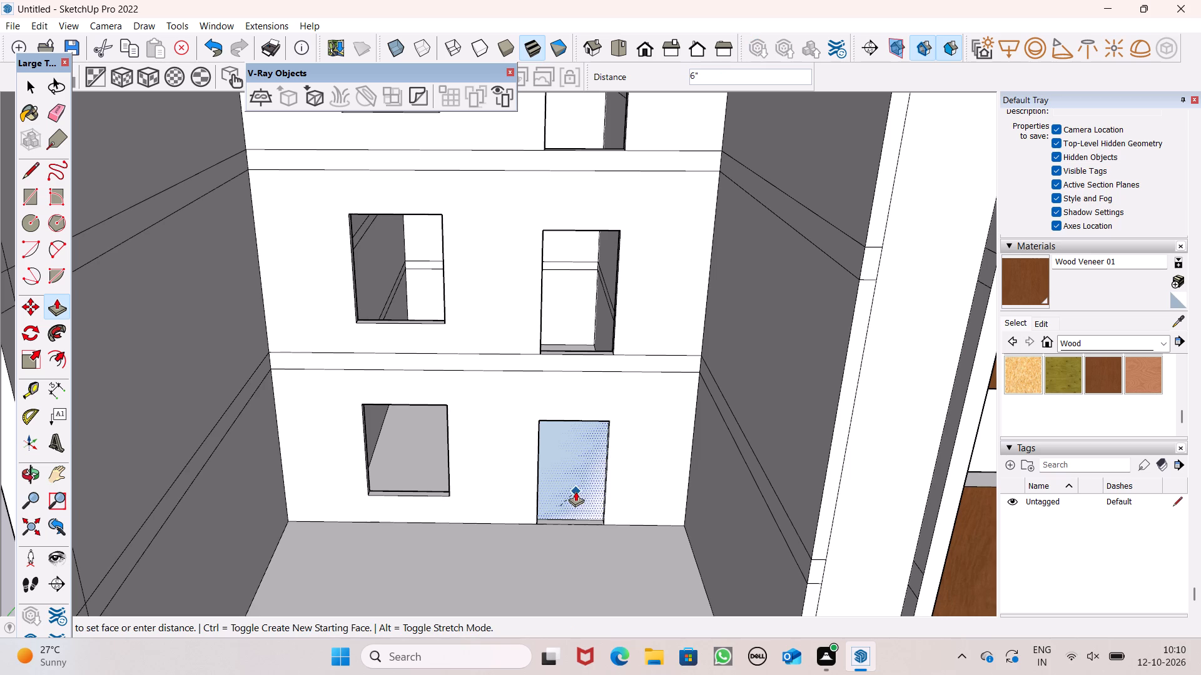
{"action": "left_click_drag", "start_coordinate": [575, 491], "coordinate": [582, 482]}
Cut the window and door openings on the recessed bay's lowest floor, above the open ground level, by pushing their faces 6" inward.
{"action": "scroll", "coordinate": [358, 321], "scroll_direction": "down", "scroll_amount": 7}
{"action": "scroll", "coordinate": [529, 274], "scroll_direction": "down", "scroll_amount": 6}
{"action": "middle_click_drag", "start_coordinate": [473, 414], "coordinate": [476, 297]}
{"action": "scroll", "coordinate": [501, 417], "scroll_direction": "up", "scroll_amount": 7}
{"action": "scroll", "coordinate": [388, 391], "scroll_direction": "up", "scroll_amount": 5}
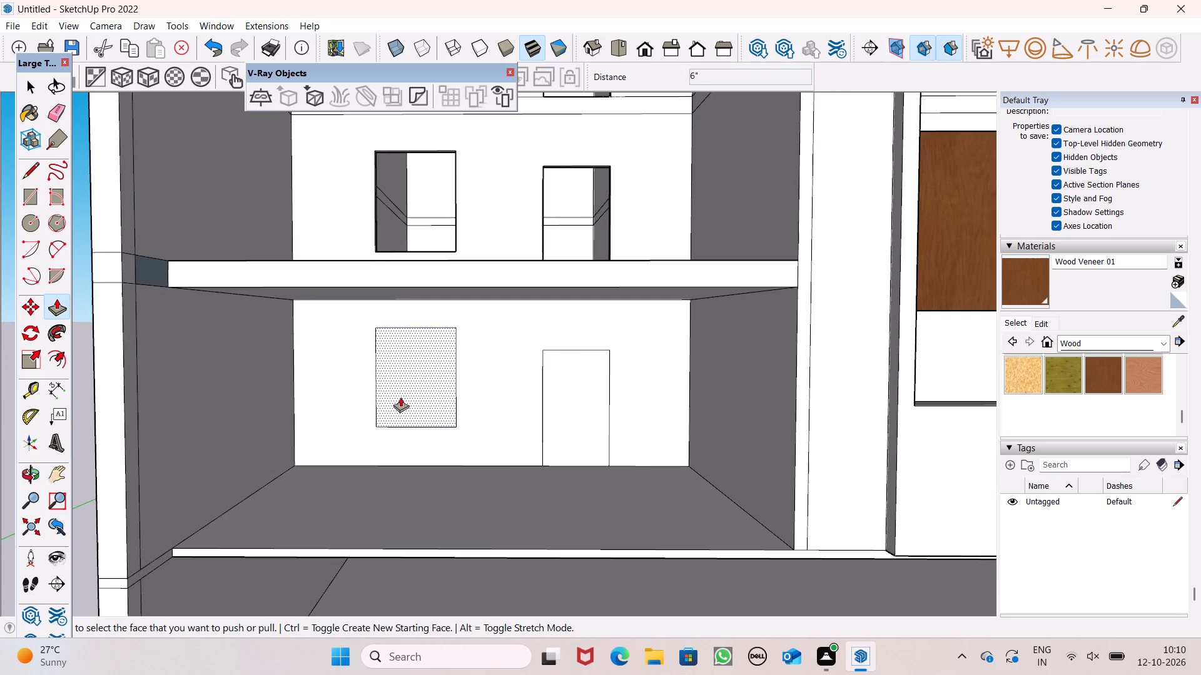
{"action": "left_click_drag", "start_coordinate": [399, 397], "coordinate": [441, 391]}
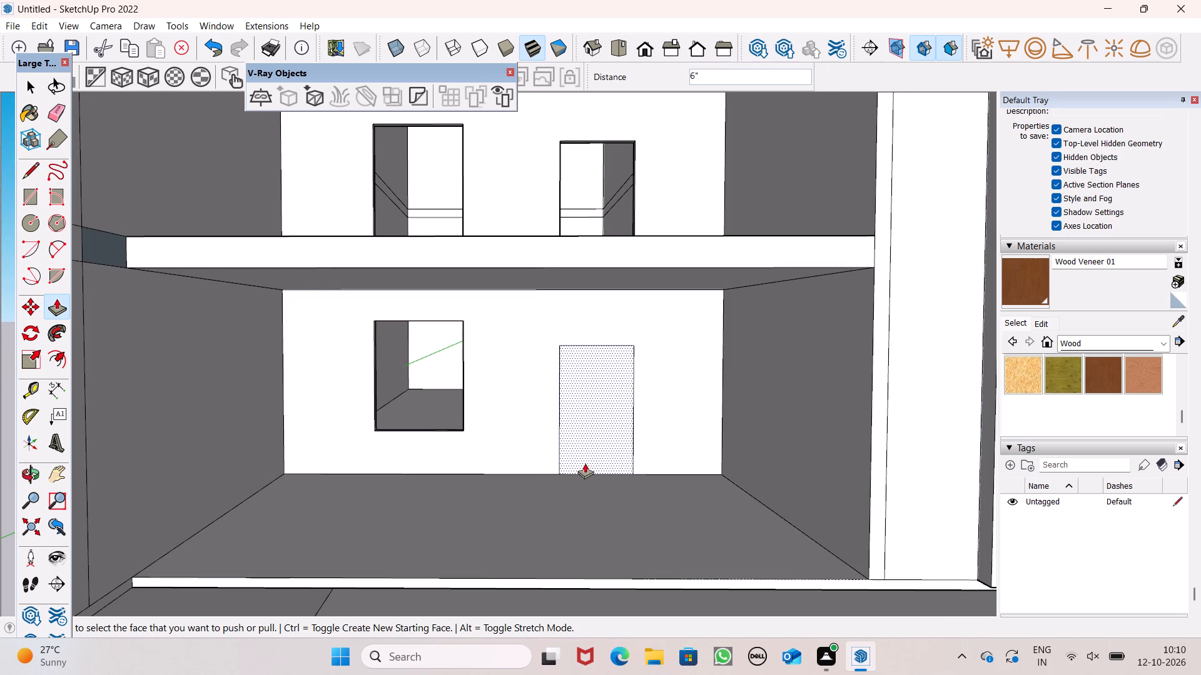
{"action": "left_click_drag", "start_coordinate": [585, 463], "coordinate": [607, 424]}
{"action": "key", "text": "space"}
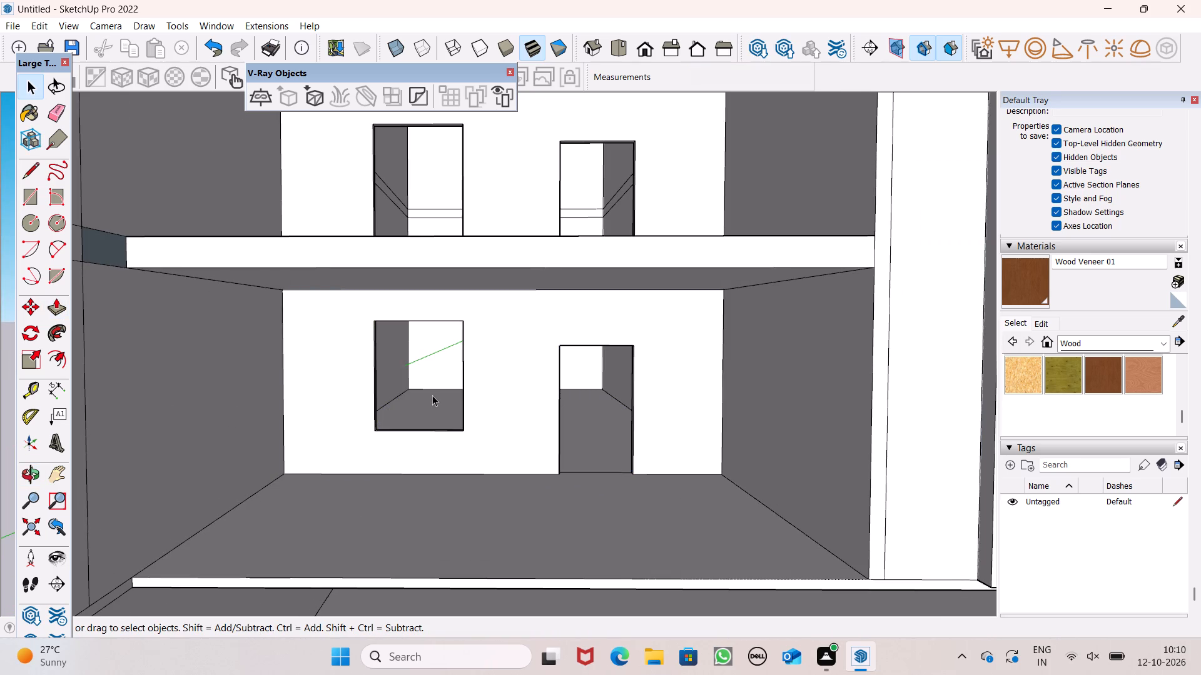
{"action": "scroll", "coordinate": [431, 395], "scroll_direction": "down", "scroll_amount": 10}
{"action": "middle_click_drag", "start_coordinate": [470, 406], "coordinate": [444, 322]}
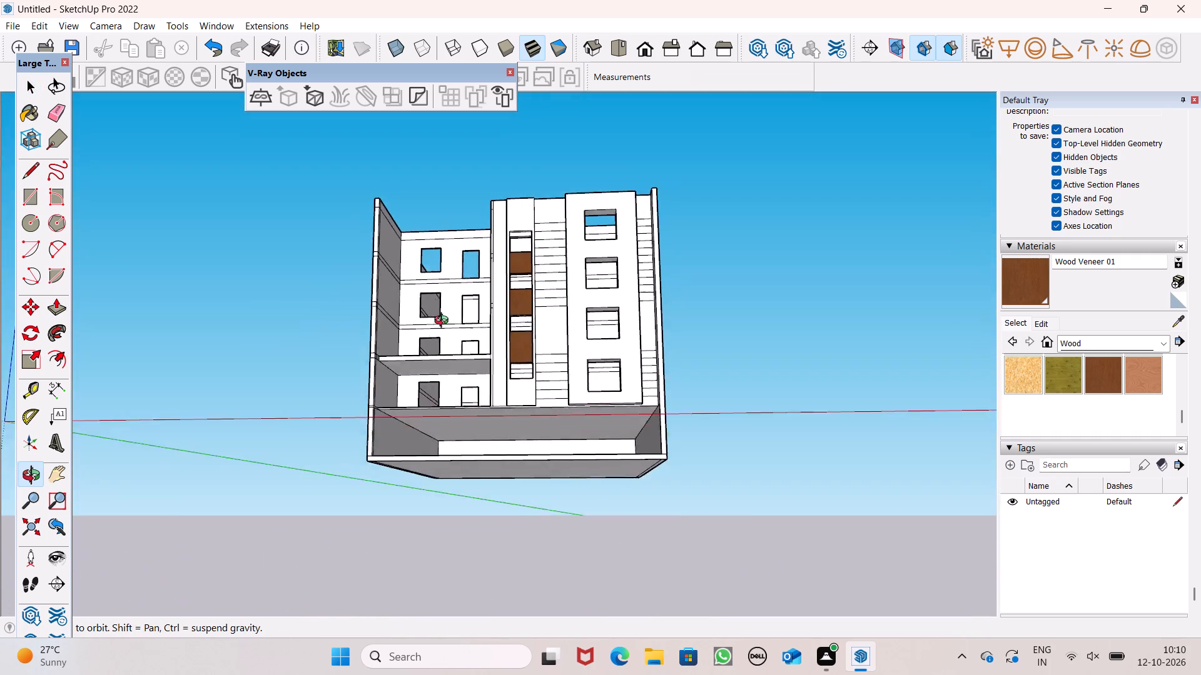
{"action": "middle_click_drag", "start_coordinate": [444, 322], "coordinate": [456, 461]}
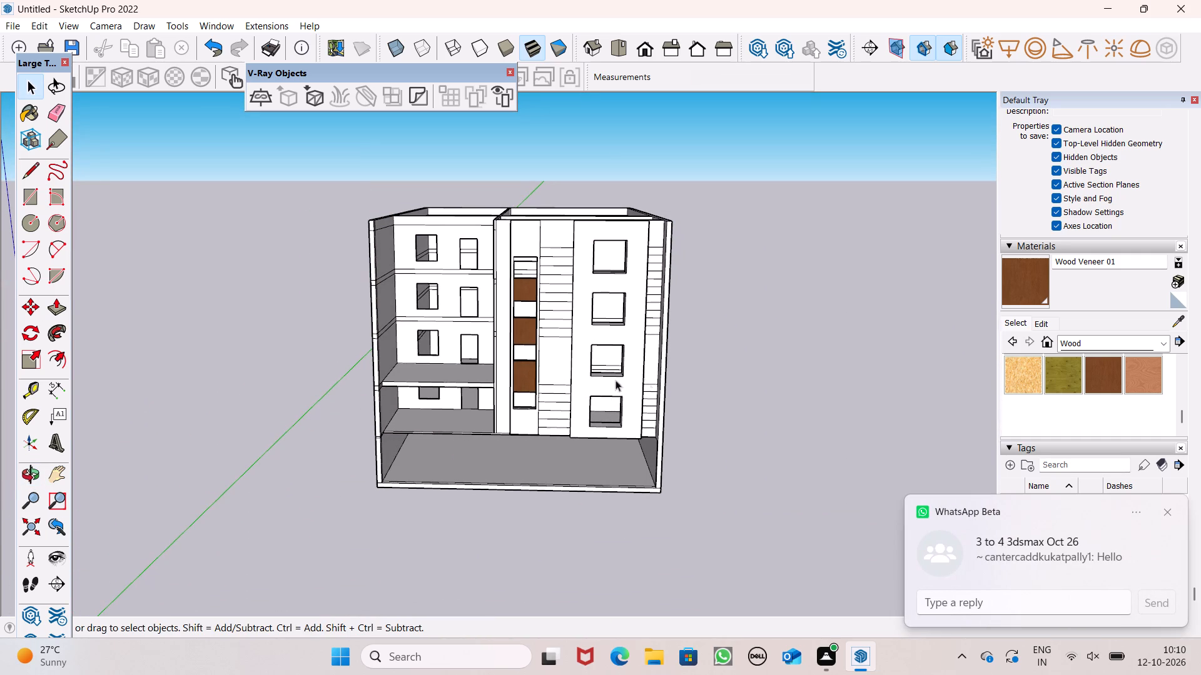
Dismiss the incoming message notification.
{"action": "left_click", "coordinate": [1166, 506]}
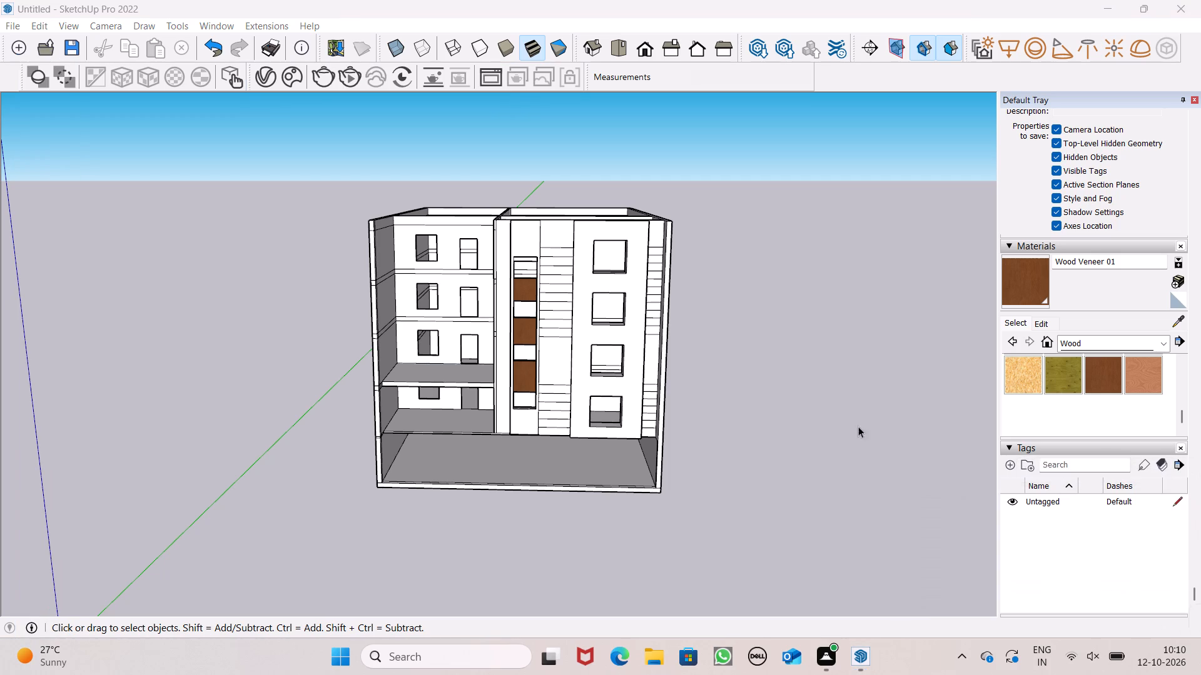
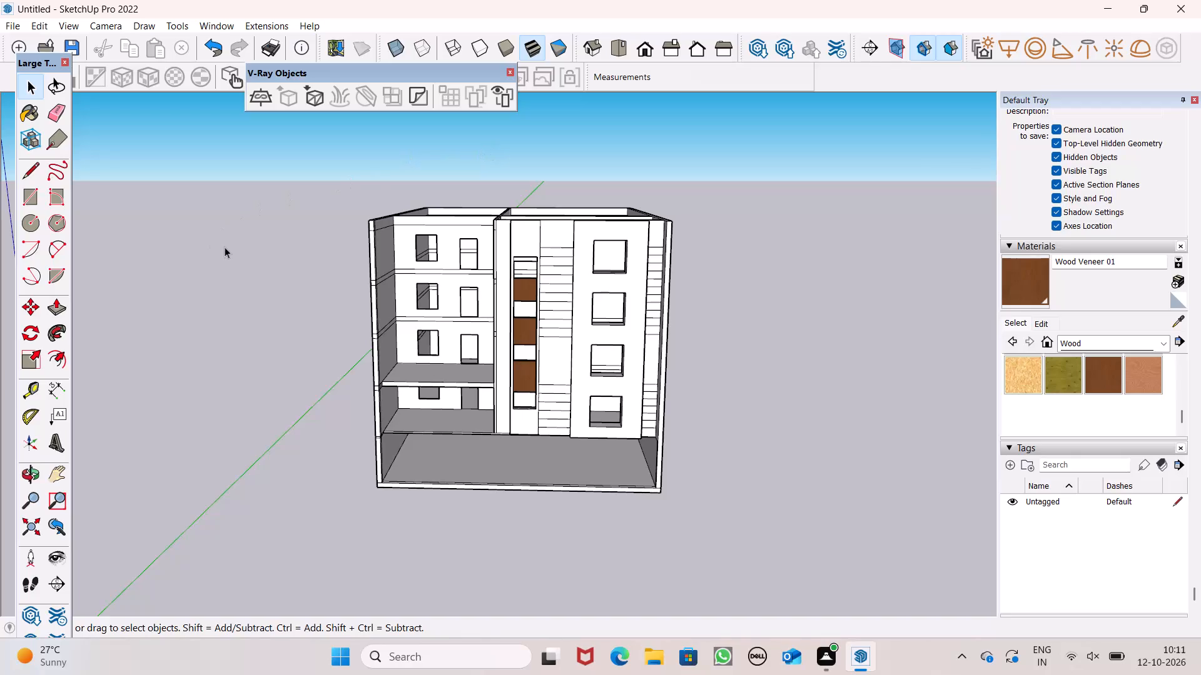
Push/Pull the front edges of the recessed bay's two upper floor slabs outward about 18' 4 1/8" to extend the floors.
{"action": "middle_click_drag", "start_coordinate": [456, 500], "coordinate": [469, 402]}
{"action": "key", "text": "space"}
{"action": "scroll", "coordinate": [412, 317], "scroll_direction": "down", "scroll_amount": 1}
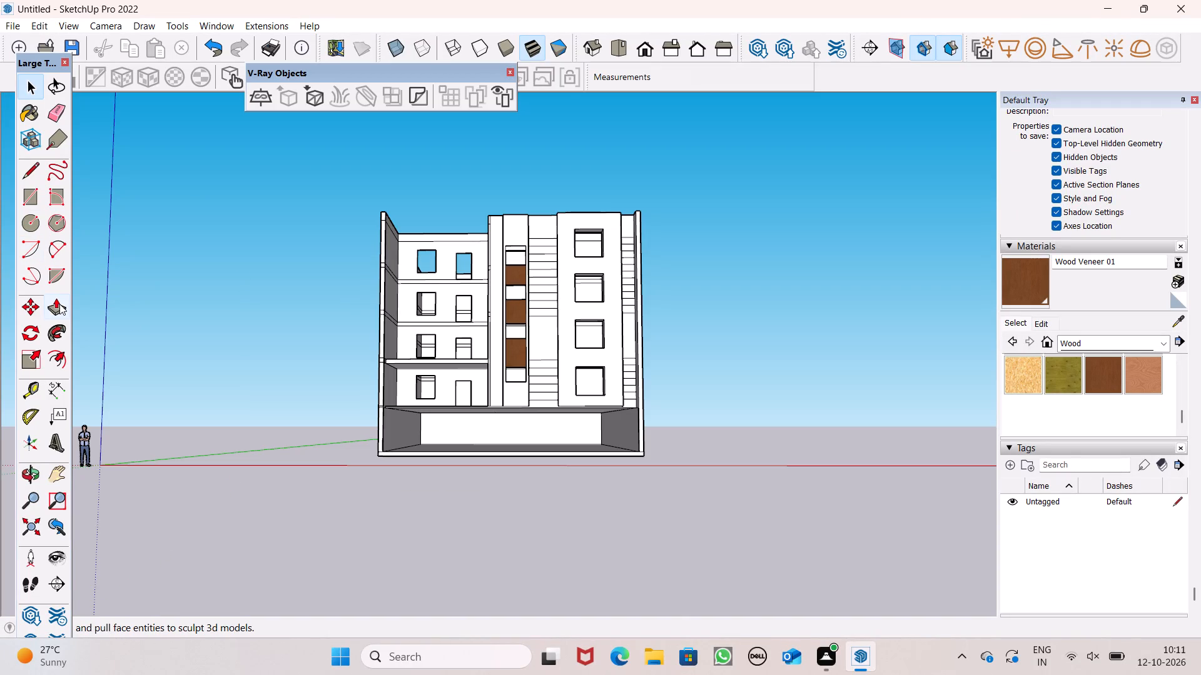
{"action": "left_click", "coordinate": [60, 304]}
{"action": "scroll", "coordinate": [483, 262], "scroll_direction": "up", "scroll_amount": 2}
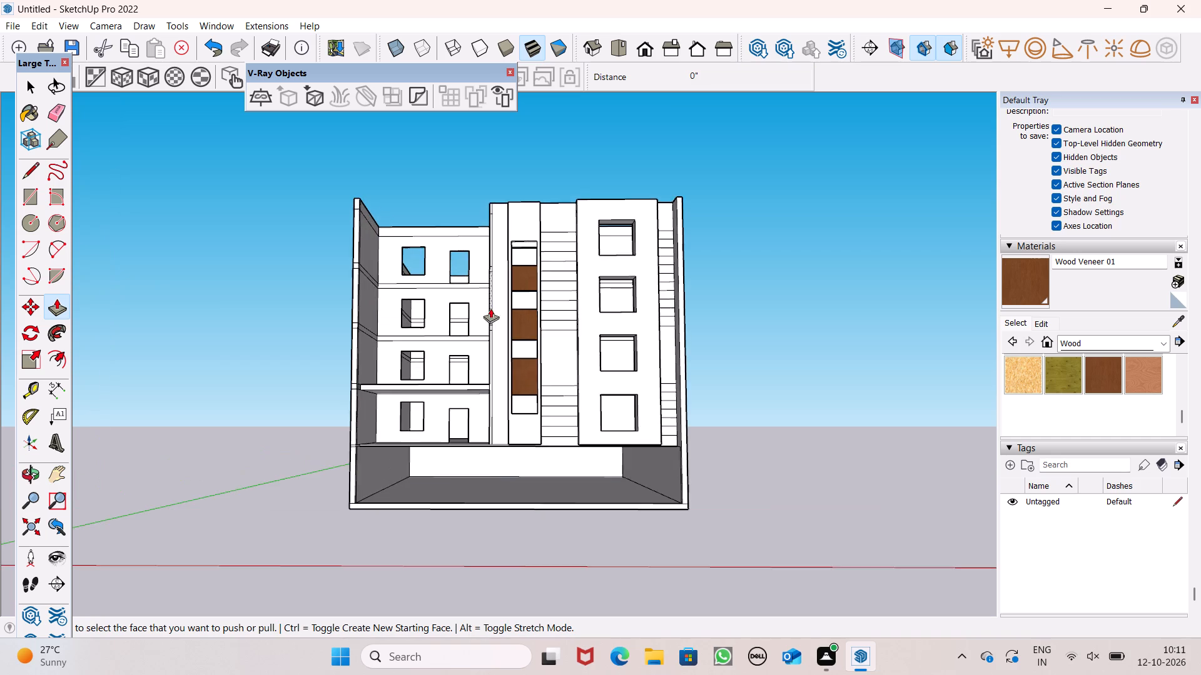
{"action": "middle_click_drag", "start_coordinate": [491, 309], "coordinate": [492, 493]}
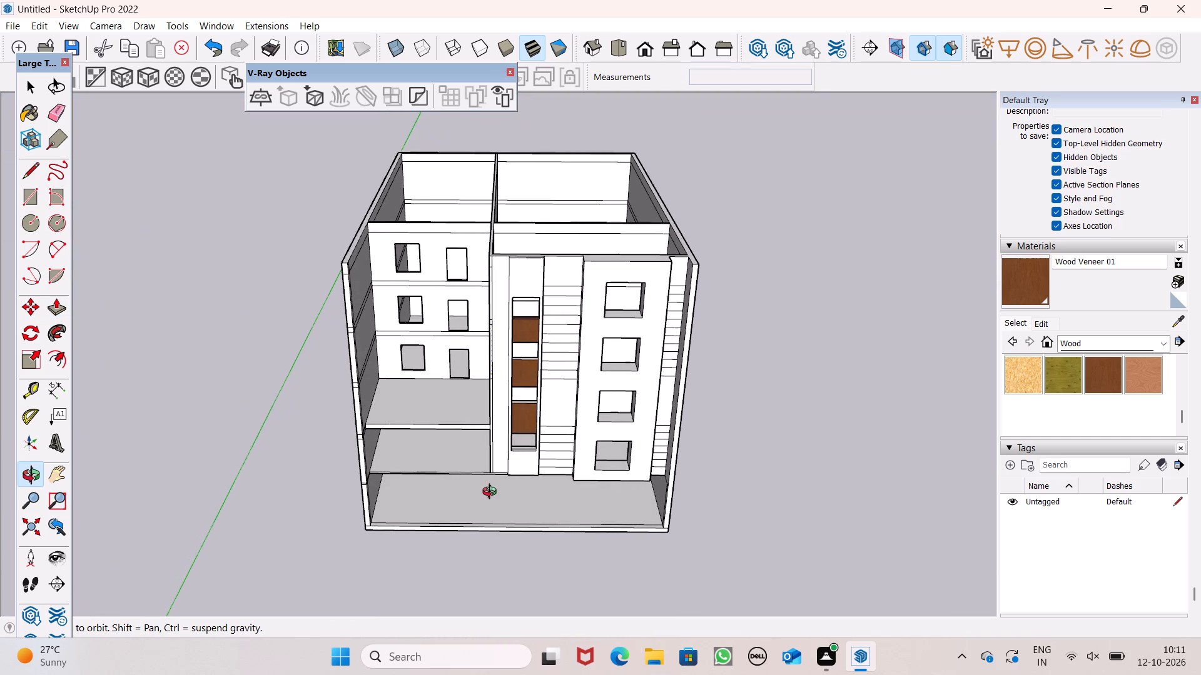
{"action": "middle_click_drag", "start_coordinate": [492, 493], "coordinate": [484, 544]}
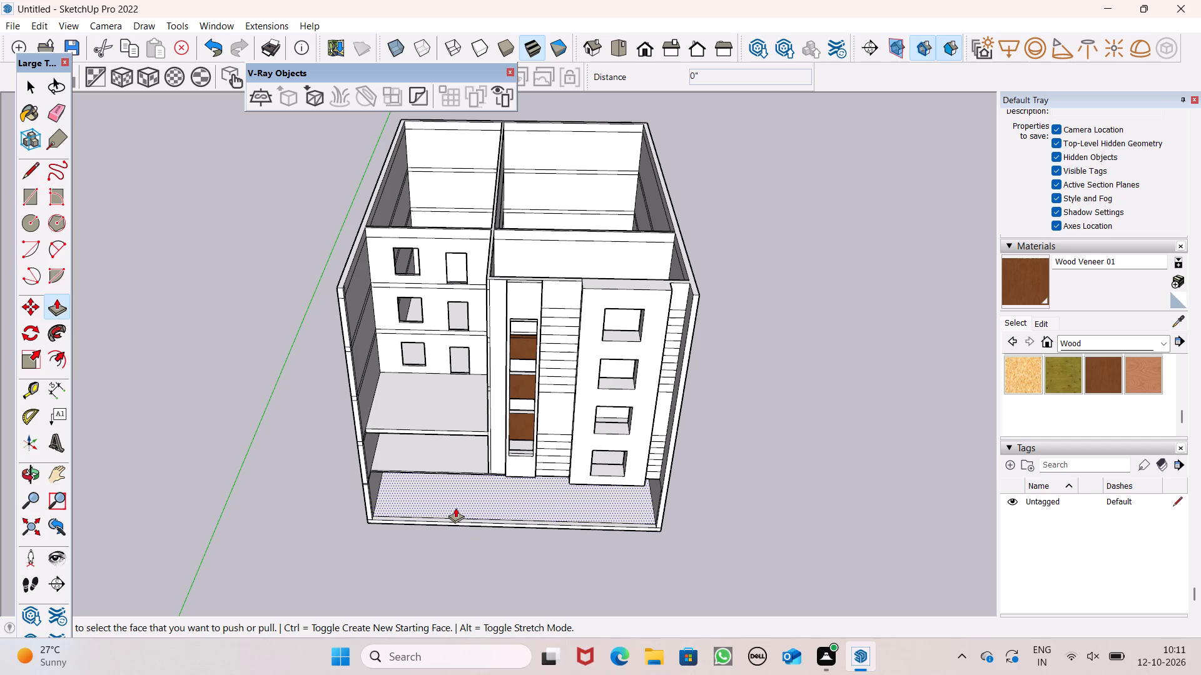
{"action": "key", "text": "space"}
{"action": "key", "text": "space"}
{"action": "scroll", "coordinate": [404, 421], "scroll_direction": "up", "scroll_amount": 1}
{"action": "middle_click_drag", "start_coordinate": [404, 422], "coordinate": [398, 372]}
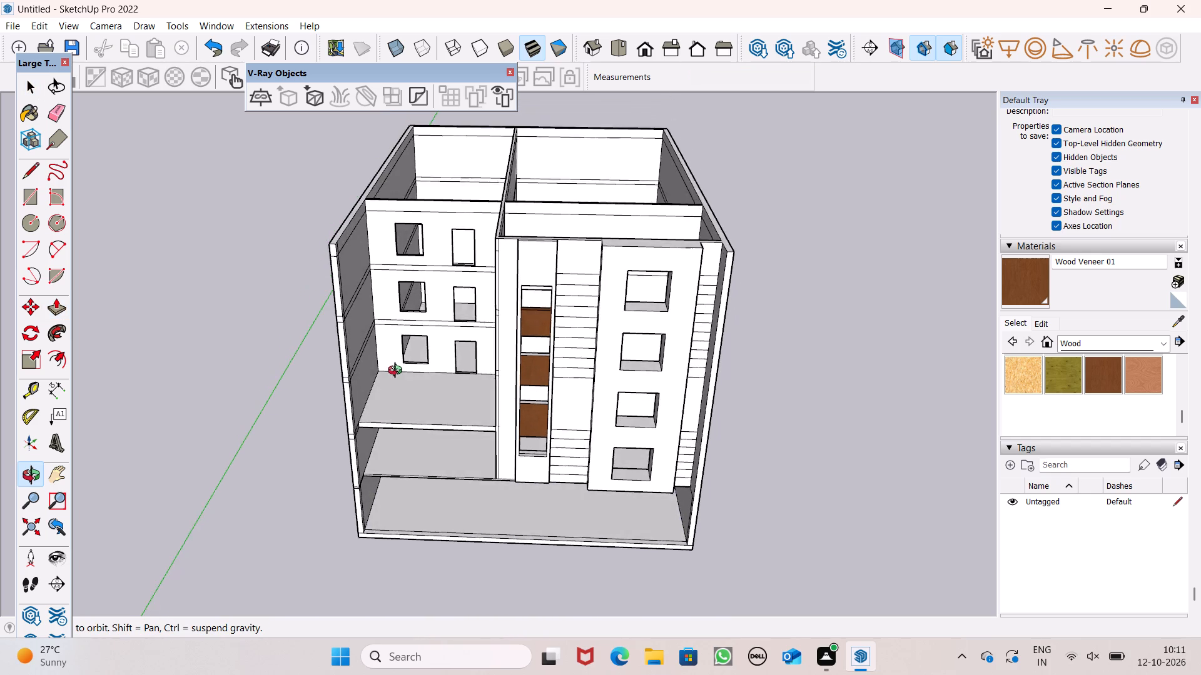
{"action": "middle_click_drag", "start_coordinate": [398, 372], "coordinate": [387, 377]}
{"action": "left_click", "coordinate": [56, 314]}
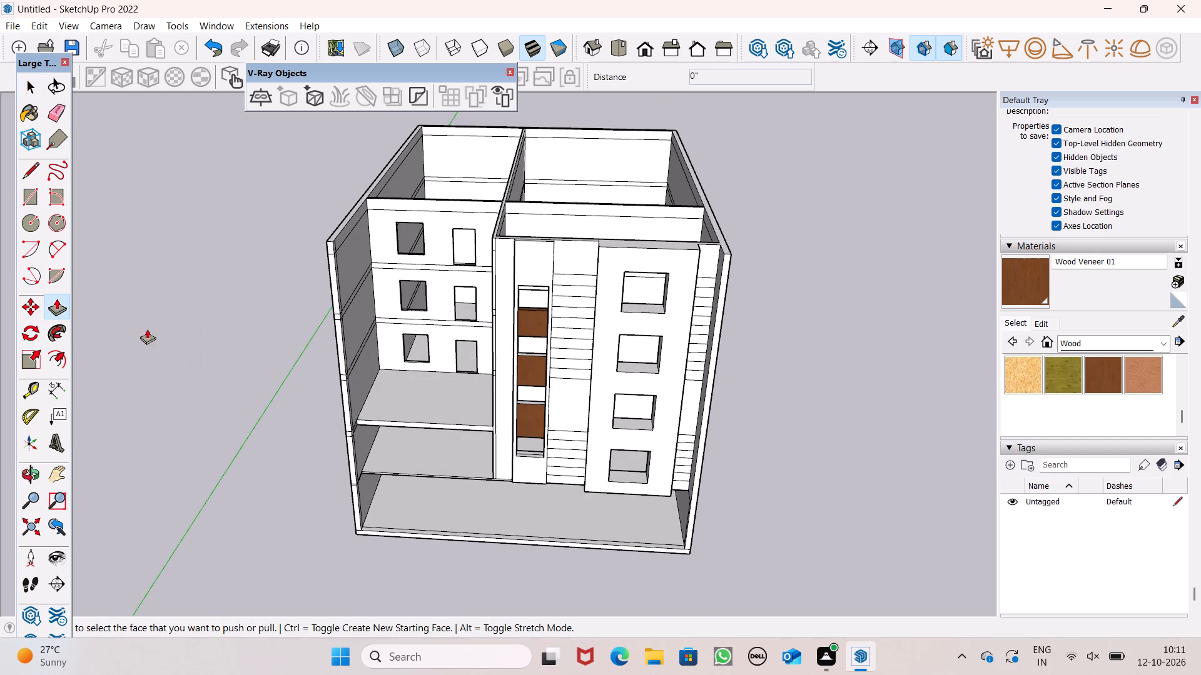
{"action": "scroll", "coordinate": [349, 342], "scroll_direction": "up", "scroll_amount": 7}
{"action": "left_click_drag", "start_coordinate": [438, 305], "coordinate": [424, 334]}
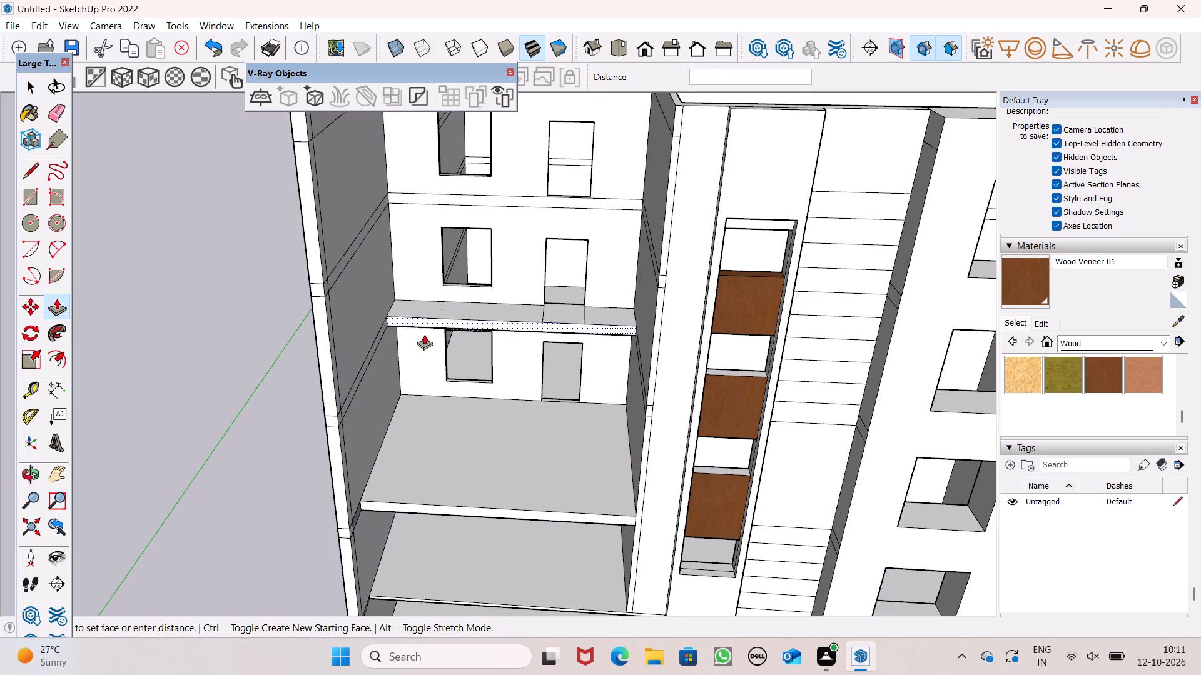
{"action": "left_click_drag", "start_coordinate": [424, 334], "coordinate": [388, 497]}
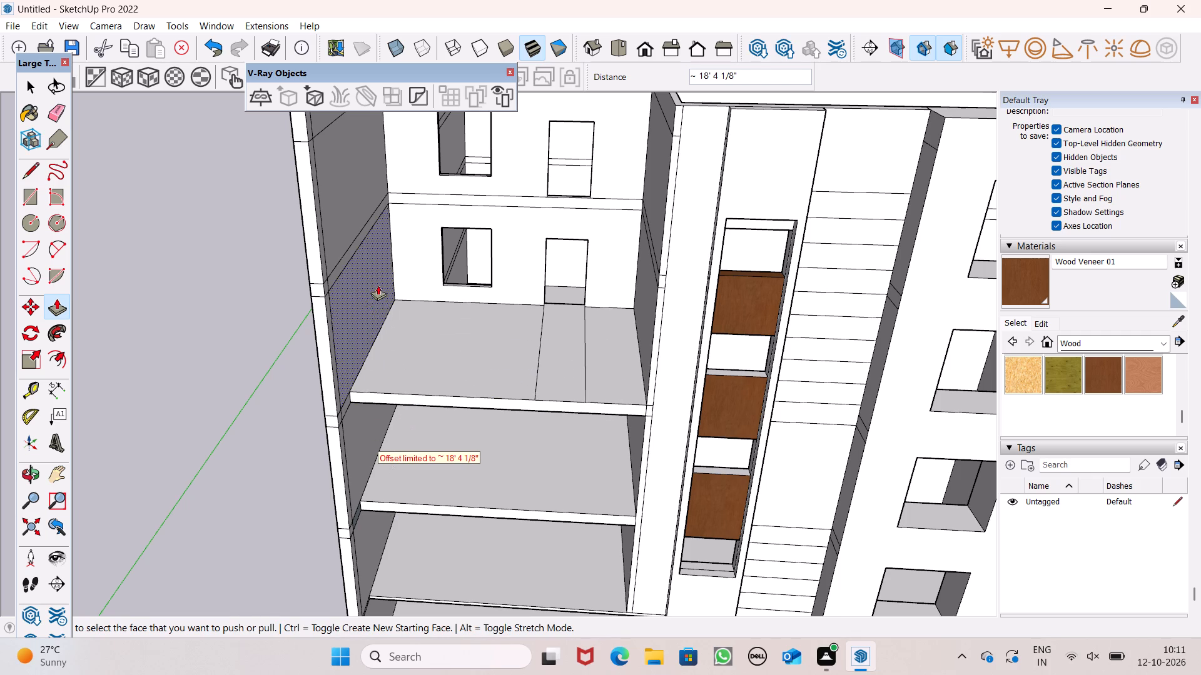
{"action": "left_click_drag", "start_coordinate": [470, 202], "coordinate": [497, 374]}
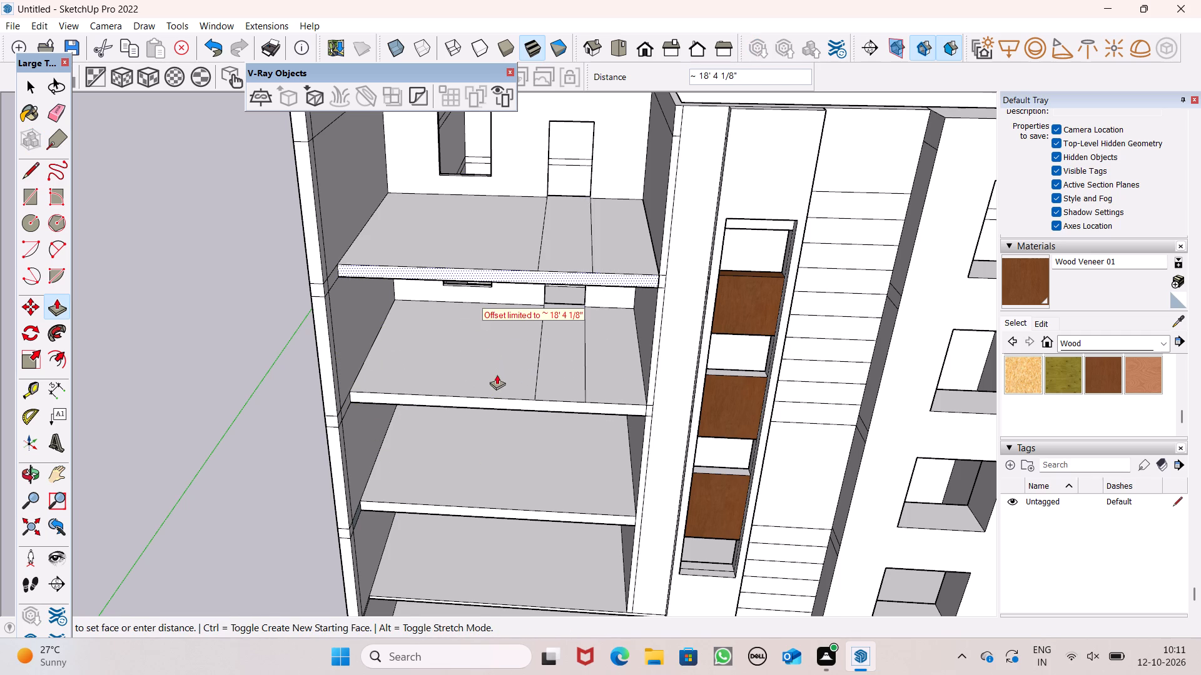
{"action": "left_click_drag", "start_coordinate": [497, 374], "coordinate": [509, 405]}
{"action": "scroll", "coordinate": [509, 406], "scroll_direction": "down", "scroll_amount": 7}
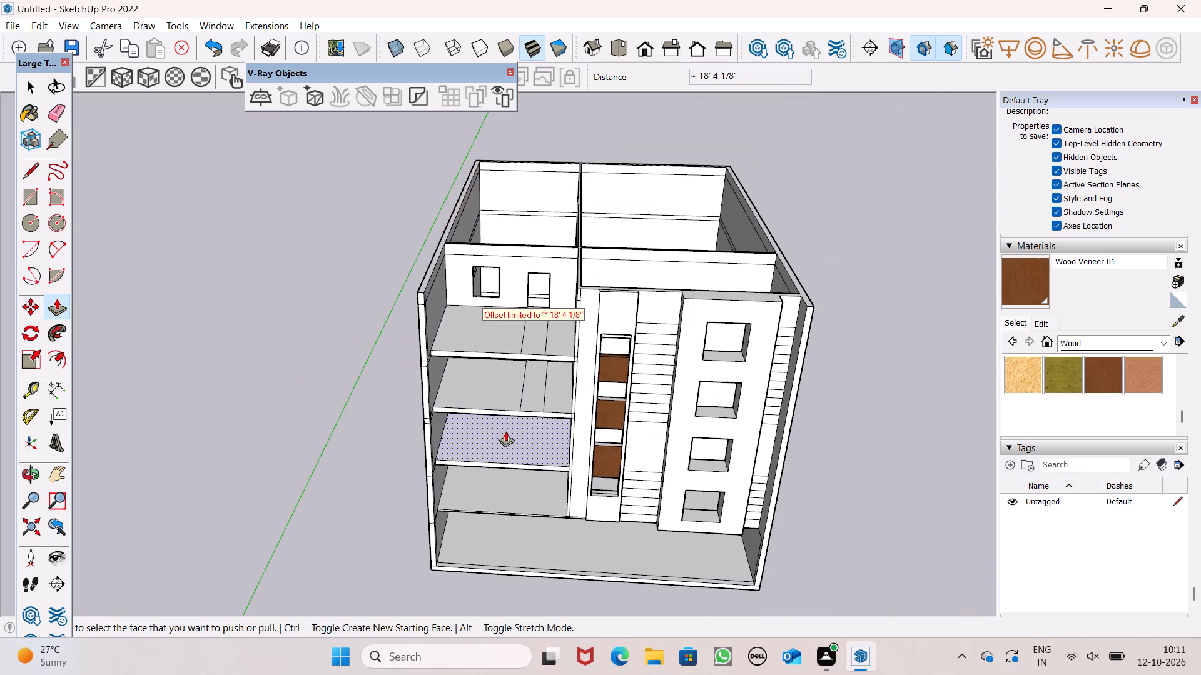
Draw a 4" line across the front edge of the slab above the open ground level, at the recessed bay's inner side wall.
{"action": "scroll", "coordinate": [490, 317], "scroll_direction": "up", "scroll_amount": 4}
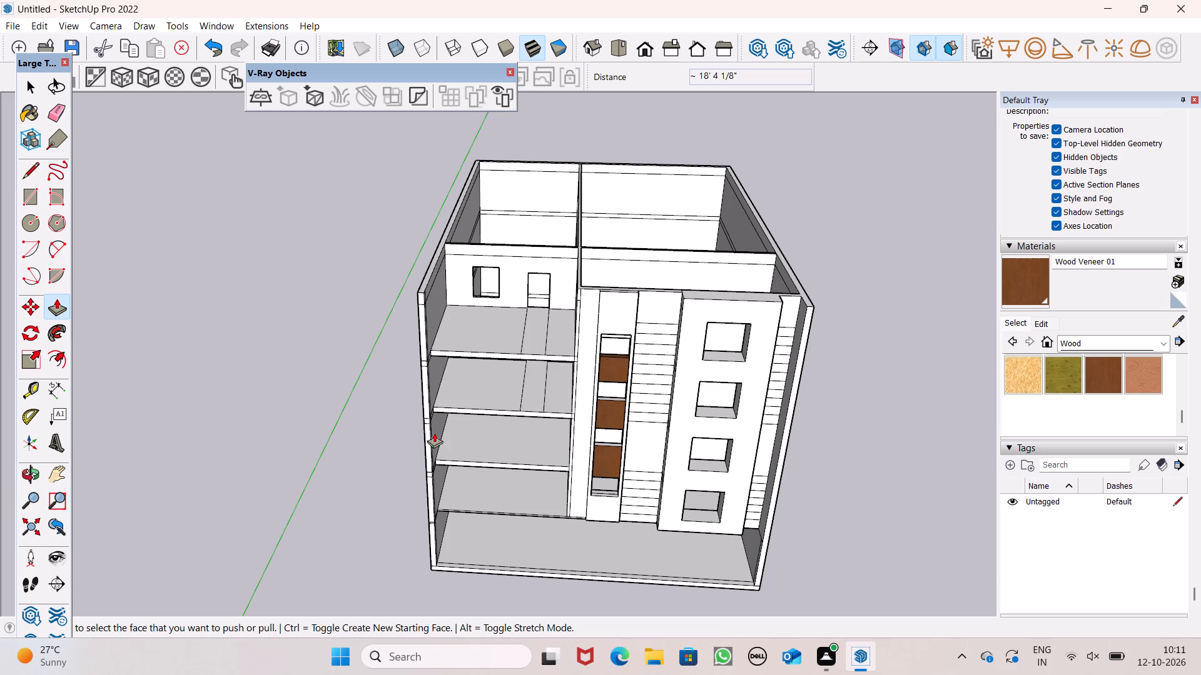
{"action": "scroll", "coordinate": [434, 432], "scroll_direction": "down", "scroll_amount": 3}
{"action": "middle_click_drag", "start_coordinate": [442, 521], "coordinate": [392, 451]}
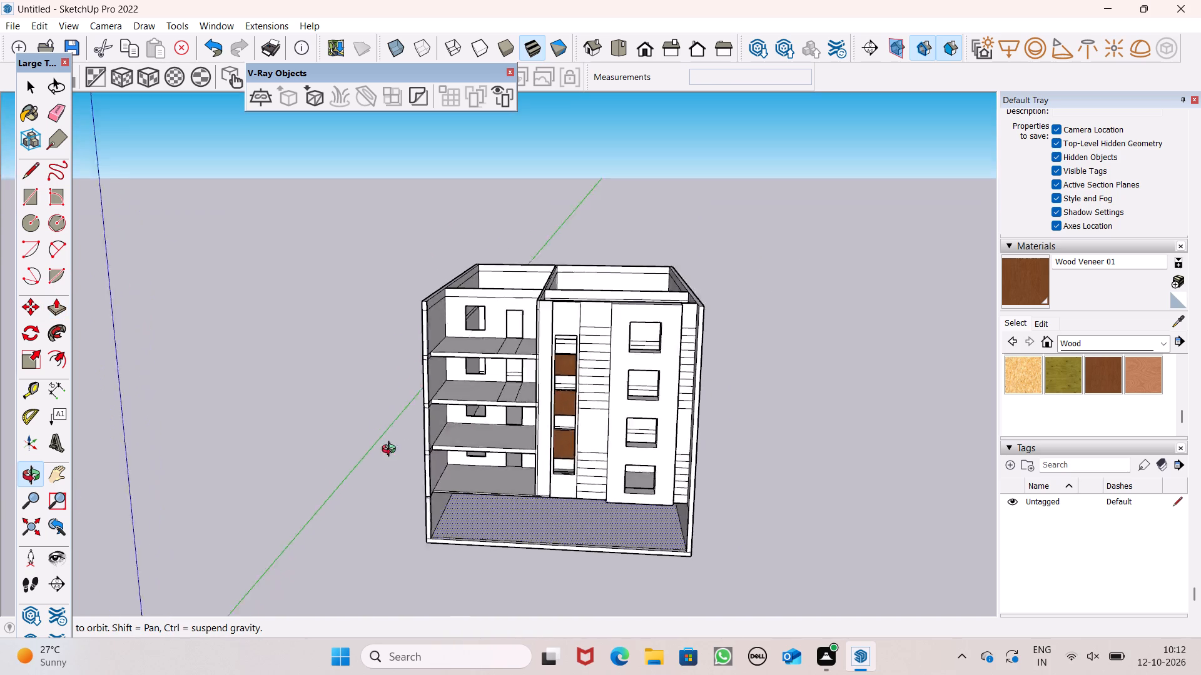
{"action": "middle_click_drag", "start_coordinate": [392, 451], "coordinate": [415, 461]}
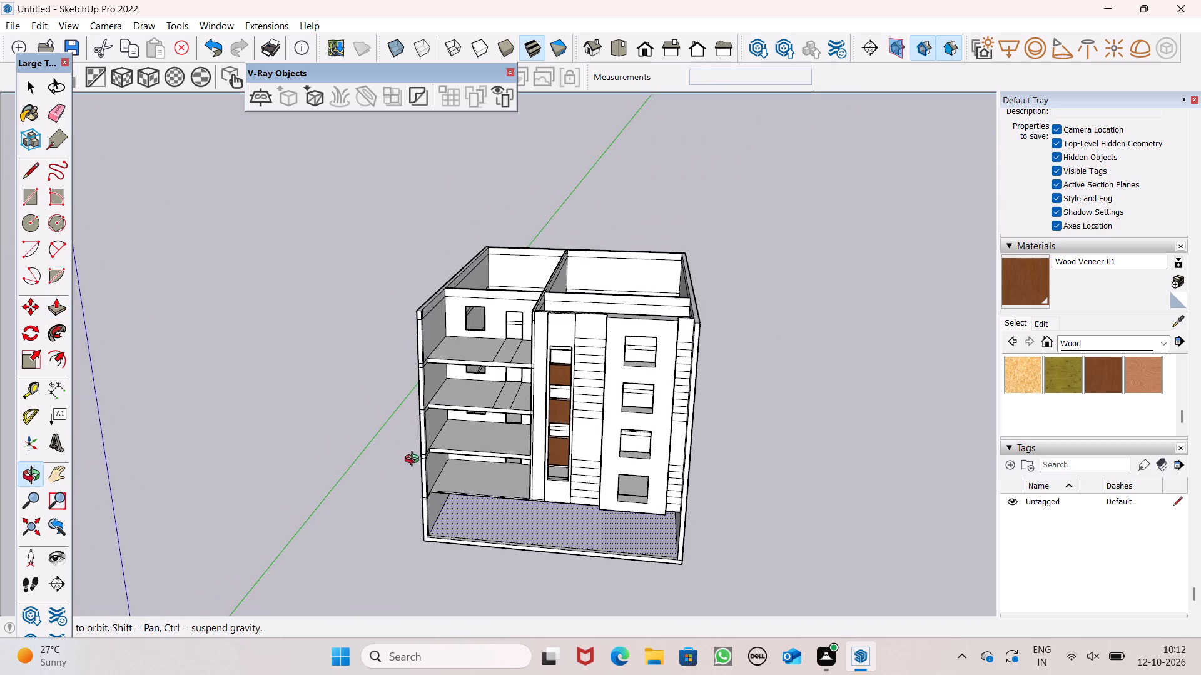
{"action": "middle_click_drag", "start_coordinate": [415, 461], "coordinate": [415, 436]}
{"action": "scroll", "coordinate": [469, 428], "scroll_direction": "up", "scroll_amount": 2}
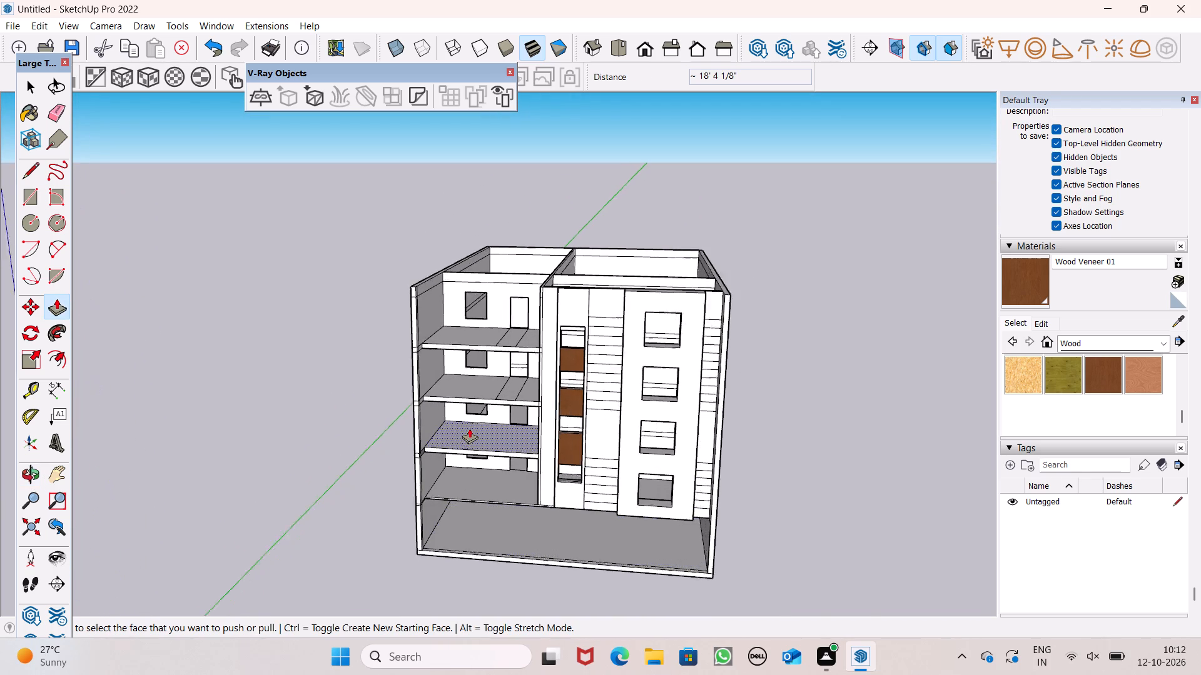
{"action": "scroll", "coordinate": [469, 428], "scroll_direction": "up", "scroll_amount": 3}
{"action": "scroll", "coordinate": [460, 528], "scroll_direction": "up", "scroll_amount": 1}
{"action": "middle_click_drag", "start_coordinate": [460, 528], "coordinate": [489, 401]}
{"action": "scroll", "coordinate": [499, 381], "scroll_direction": "down", "scroll_amount": 4}
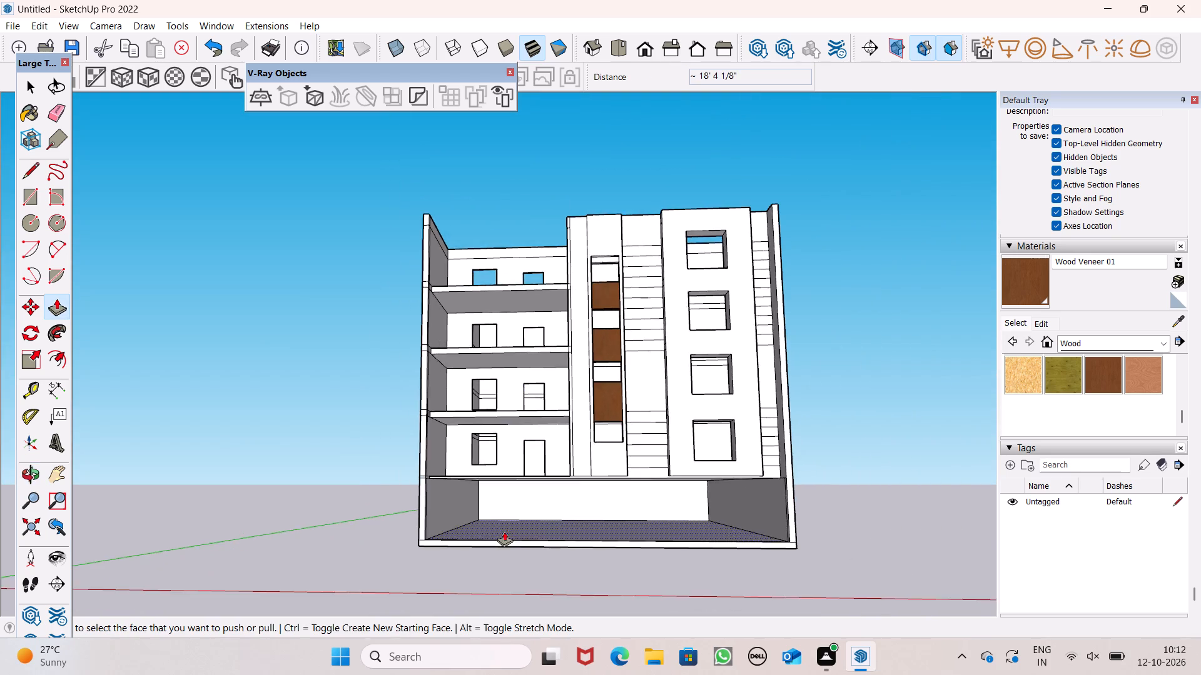
{"action": "middle_click_drag", "start_coordinate": [504, 533], "coordinate": [495, 447]}
{"action": "scroll", "coordinate": [524, 451], "scroll_direction": "up", "scroll_amount": 5}
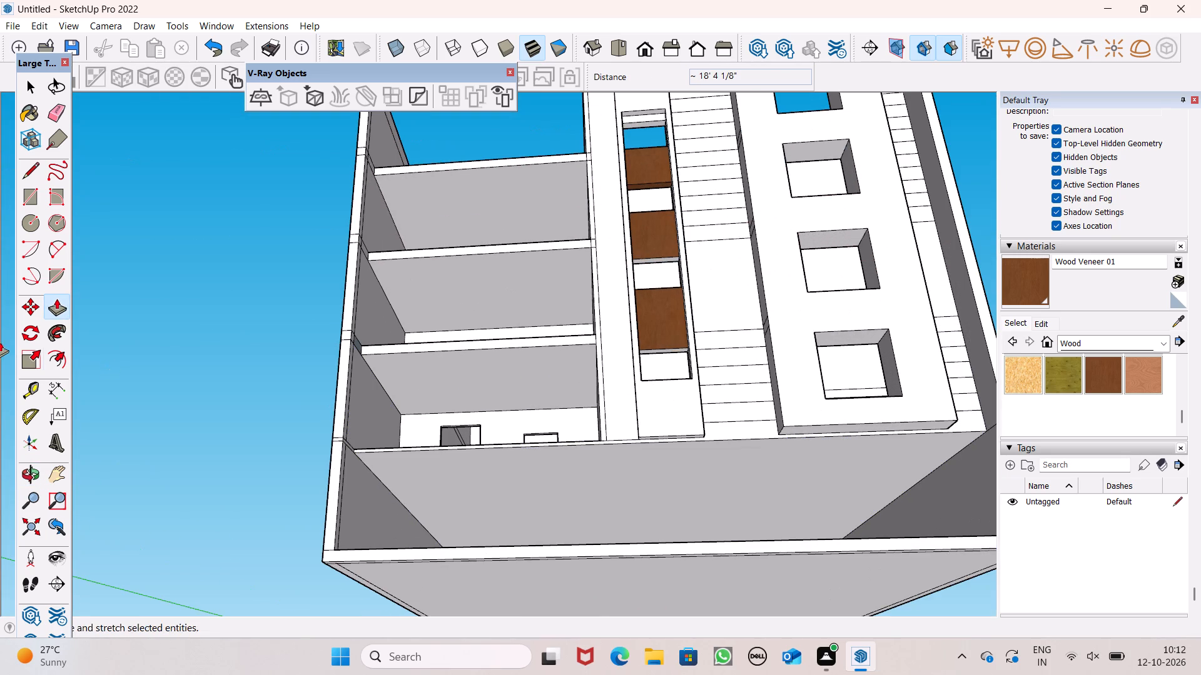
{"action": "left_click", "coordinate": [26, 171]}
{"action": "scroll", "coordinate": [572, 428], "scroll_direction": "up", "scroll_amount": 3}
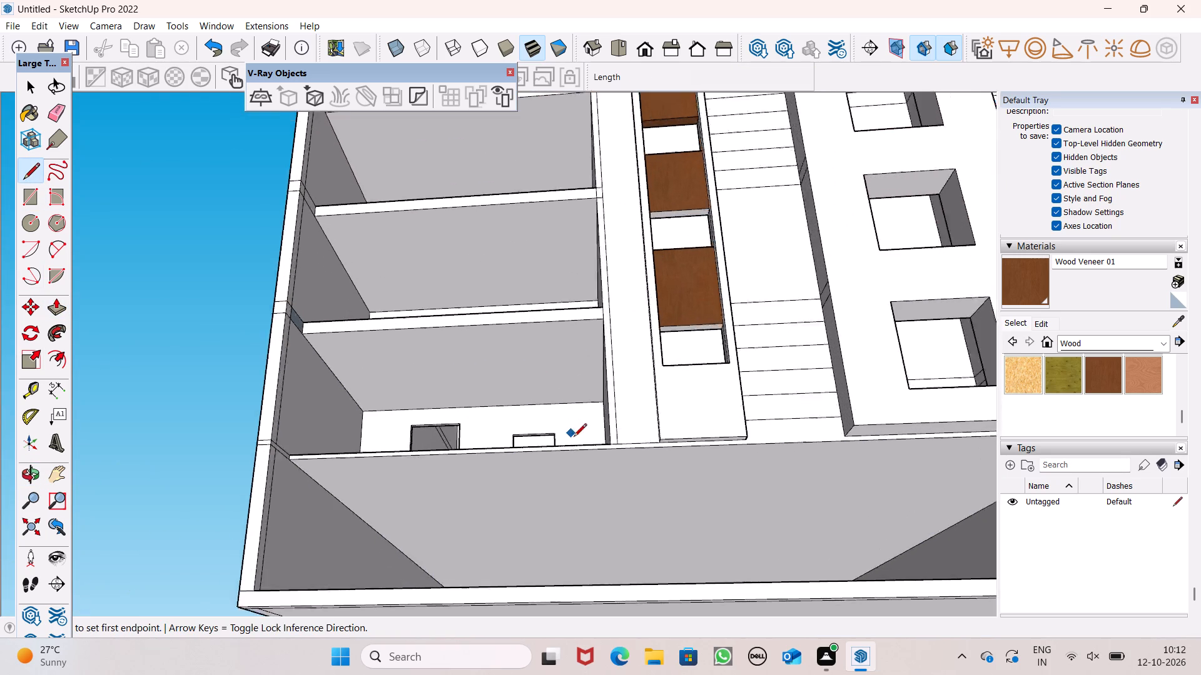
{"action": "scroll", "coordinate": [574, 437], "scroll_direction": "up", "scroll_amount": 3}
{"action": "left_click", "coordinate": [639, 448]}
{"action": "left_click", "coordinate": [638, 460]}
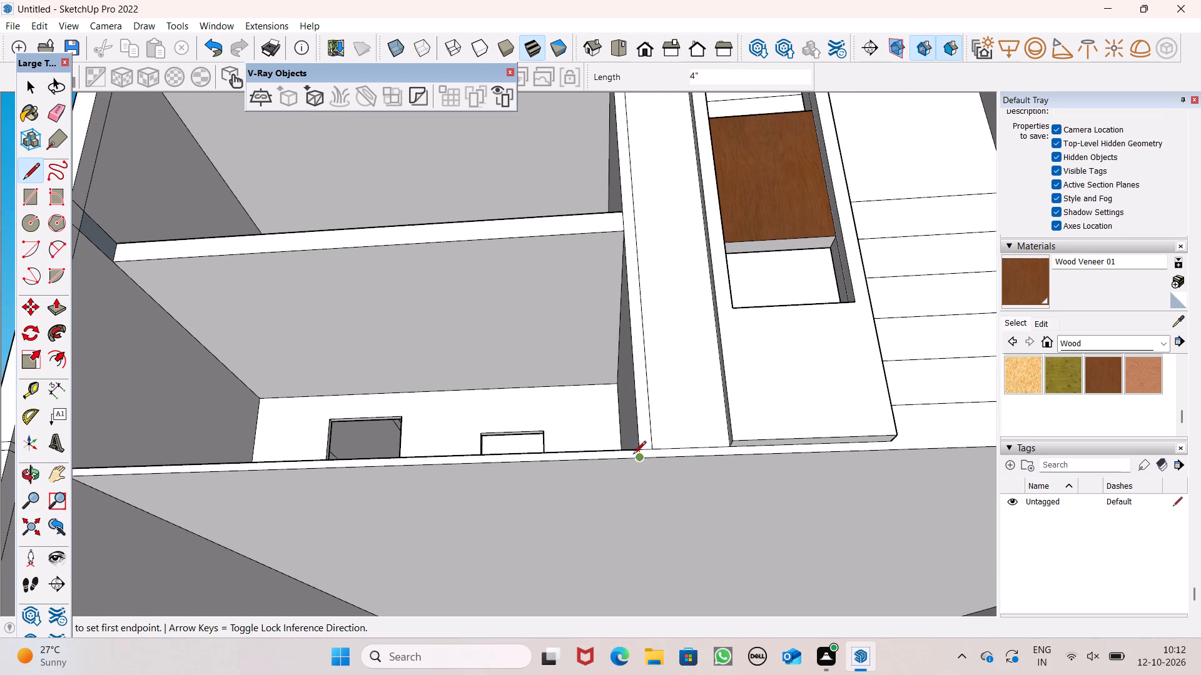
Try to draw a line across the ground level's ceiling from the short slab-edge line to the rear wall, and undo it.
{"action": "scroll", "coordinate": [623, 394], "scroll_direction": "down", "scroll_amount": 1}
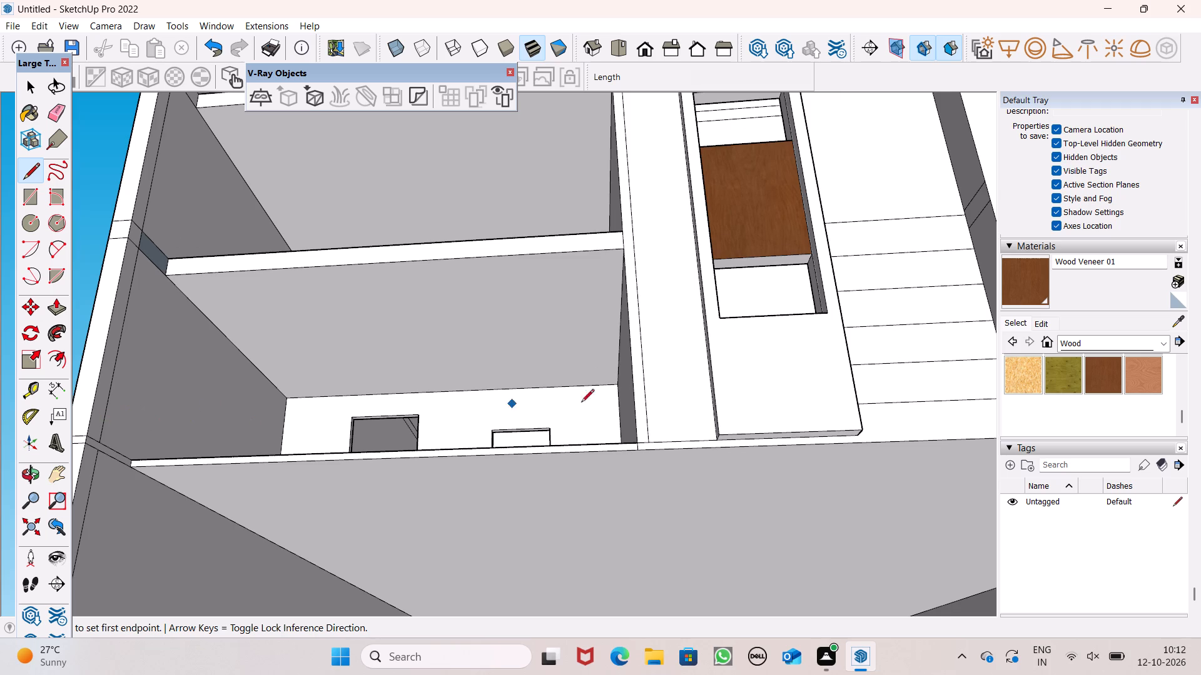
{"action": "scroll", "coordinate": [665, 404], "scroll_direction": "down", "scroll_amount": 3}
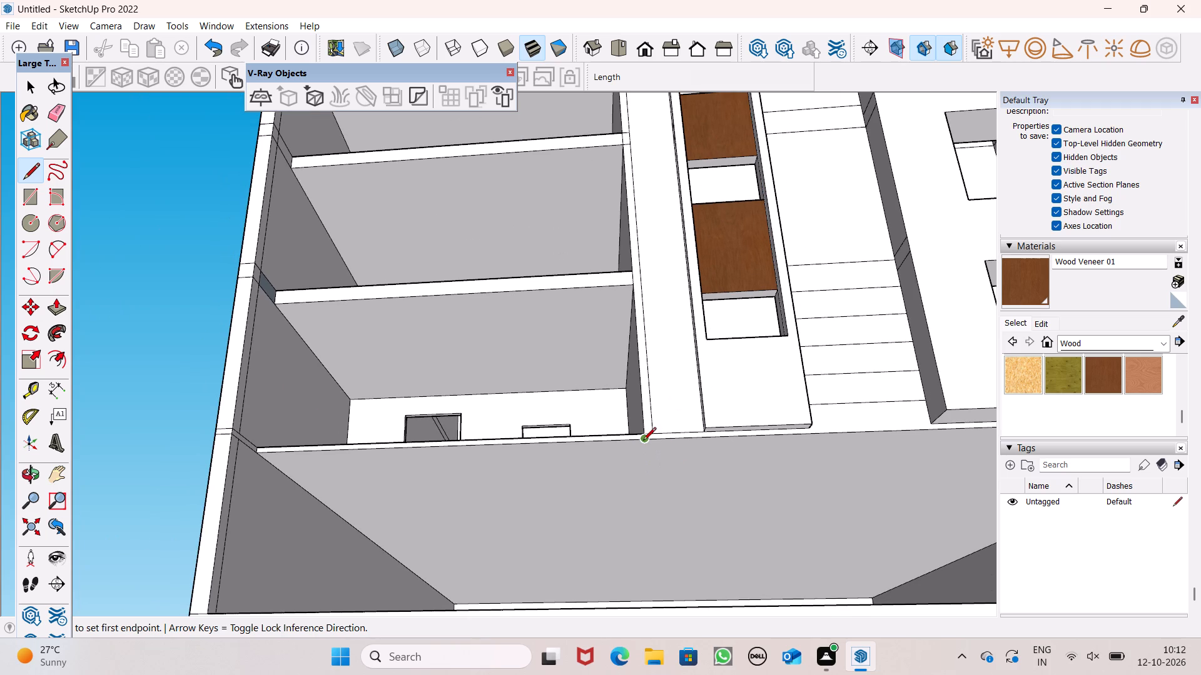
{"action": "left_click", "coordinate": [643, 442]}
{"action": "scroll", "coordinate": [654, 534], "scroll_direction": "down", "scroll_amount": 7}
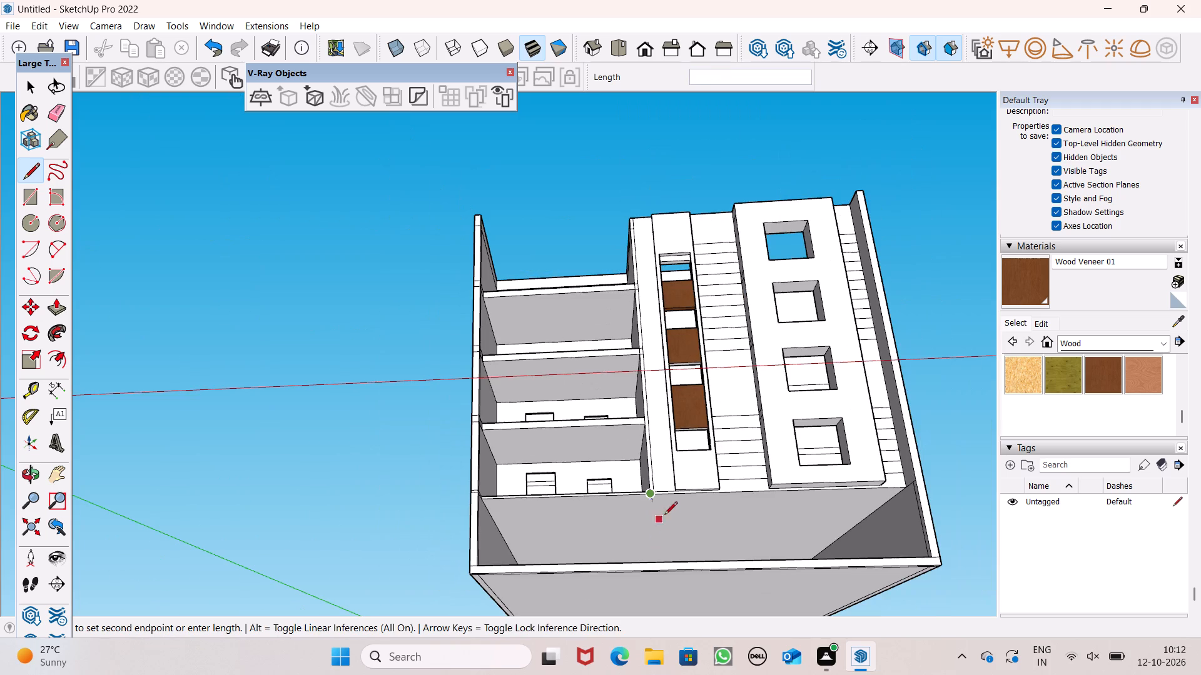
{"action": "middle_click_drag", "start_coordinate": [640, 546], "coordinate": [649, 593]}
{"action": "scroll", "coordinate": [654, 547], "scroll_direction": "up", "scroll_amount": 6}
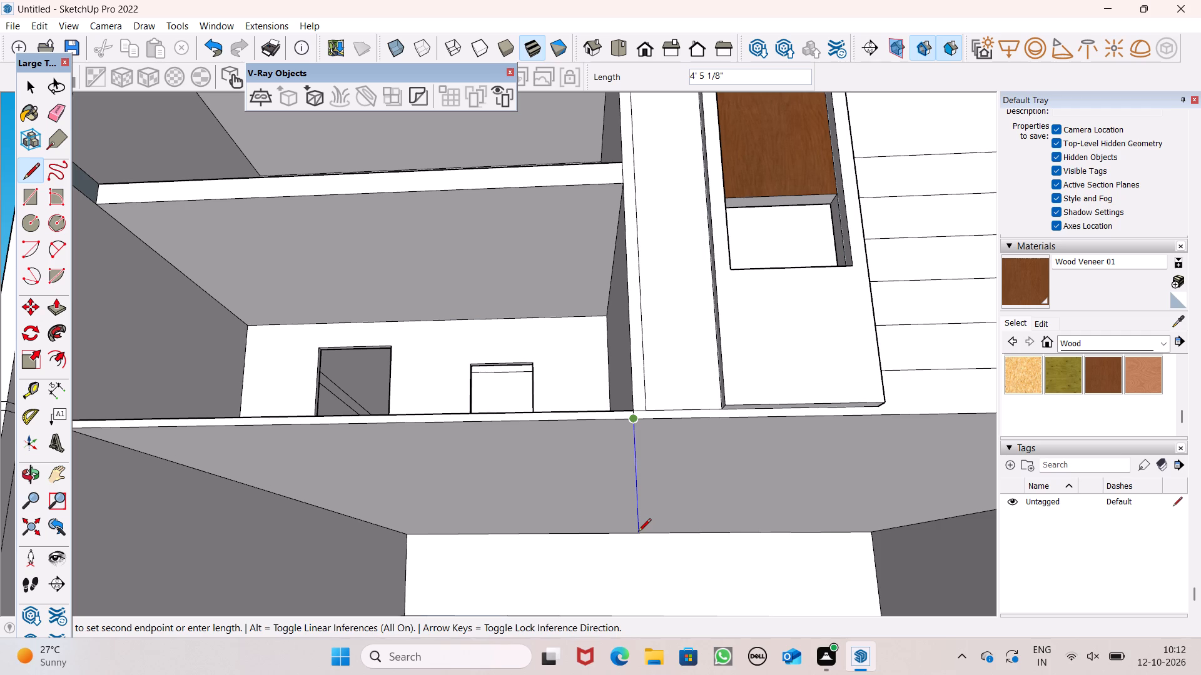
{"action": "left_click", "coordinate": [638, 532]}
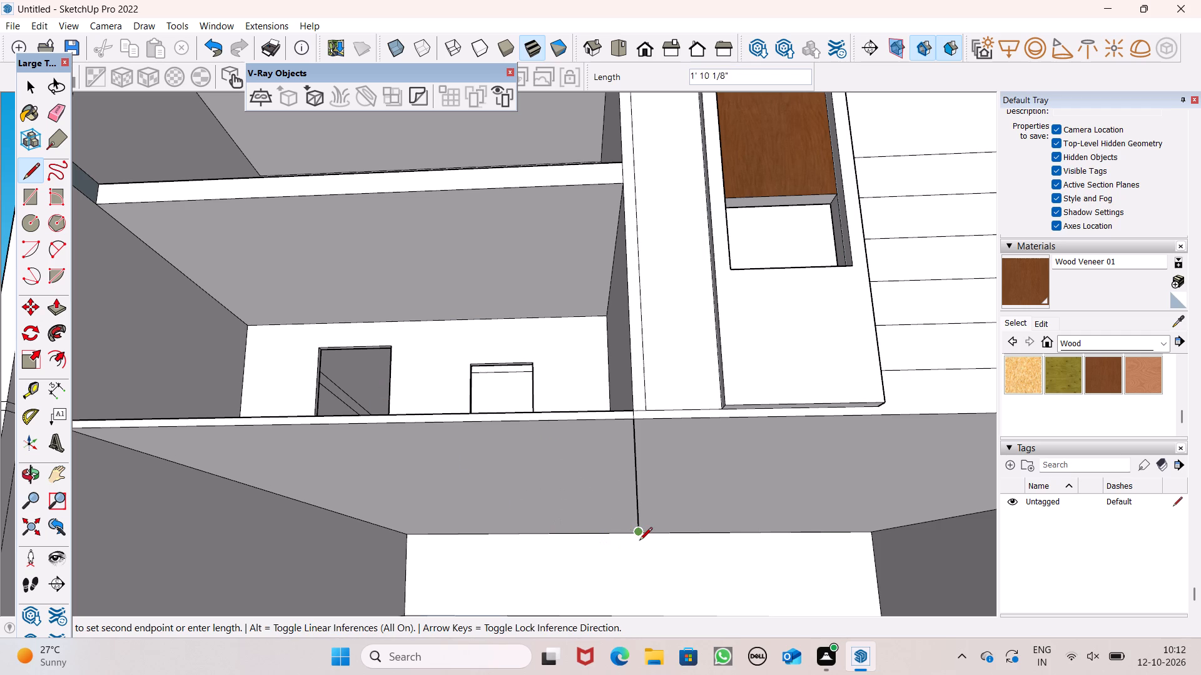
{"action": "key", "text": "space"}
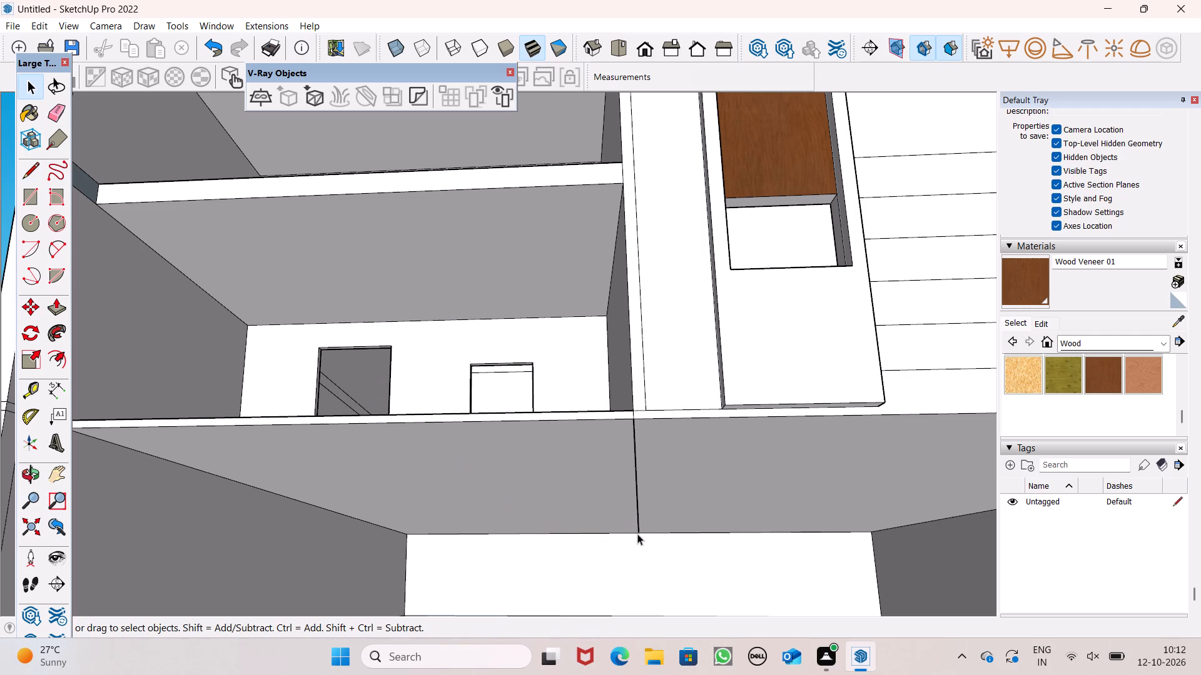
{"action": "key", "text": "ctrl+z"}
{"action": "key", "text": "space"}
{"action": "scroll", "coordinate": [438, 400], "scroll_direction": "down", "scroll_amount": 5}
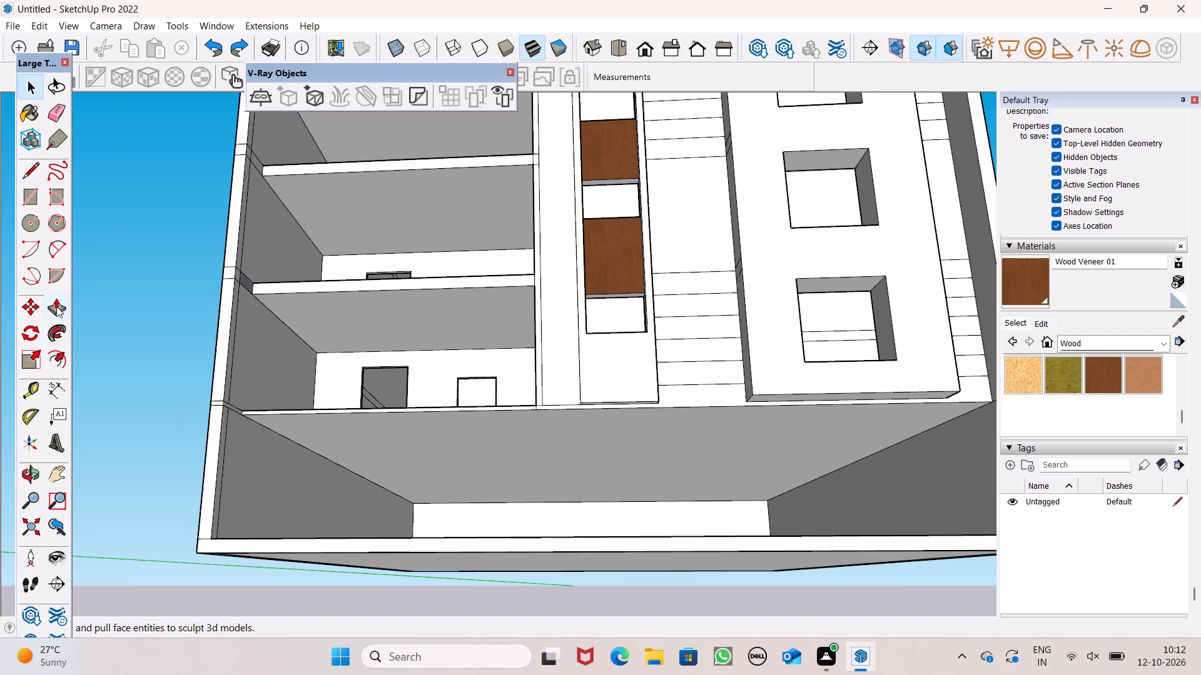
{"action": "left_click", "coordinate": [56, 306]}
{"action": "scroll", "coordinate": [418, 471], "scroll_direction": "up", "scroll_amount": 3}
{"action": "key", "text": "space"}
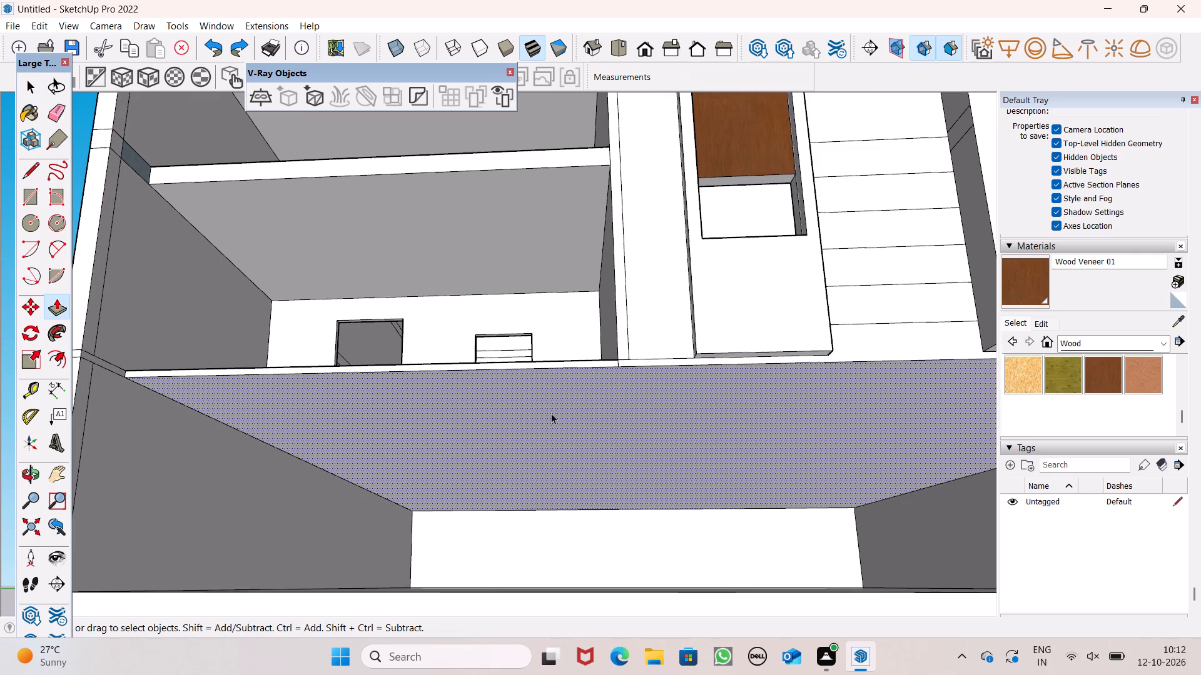
Draw a line across the ground level's ceiling from the short slab-edge line back to the rear wall, splitting off the area under the bay.
{"action": "middle_click_drag", "start_coordinate": [619, 421], "coordinate": [653, 446]}
{"action": "scroll", "coordinate": [561, 350], "scroll_direction": "up", "scroll_amount": 1}
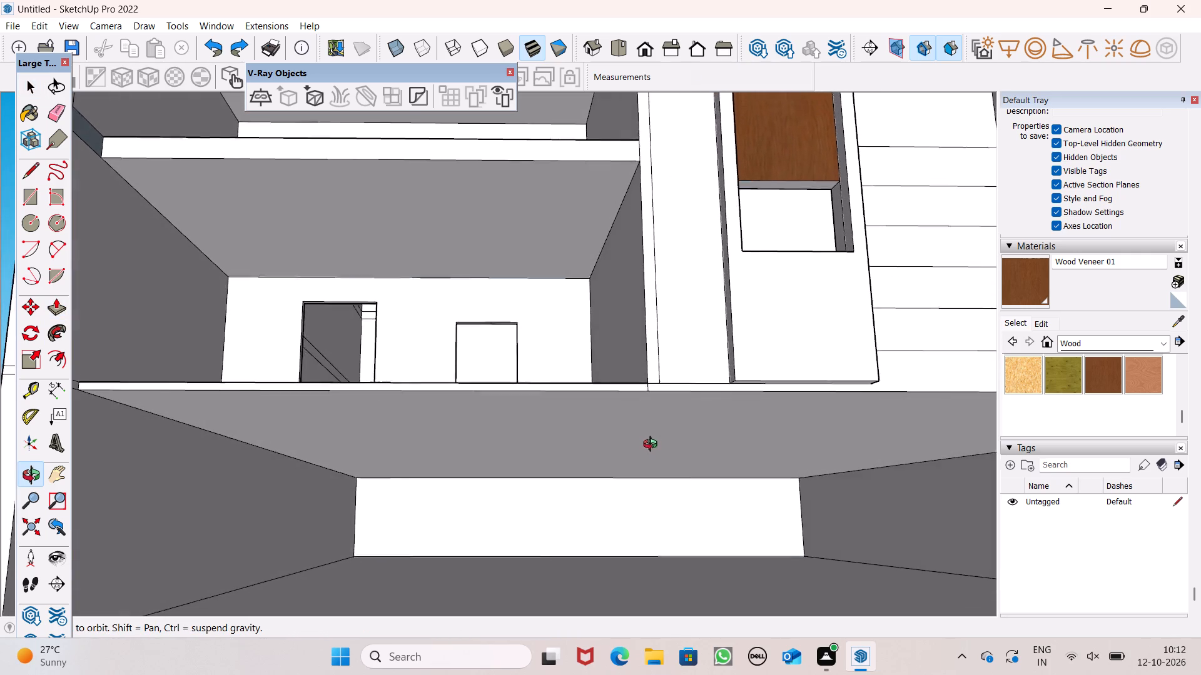
{"action": "middle_click_drag", "start_coordinate": [653, 446], "coordinate": [641, 437]}
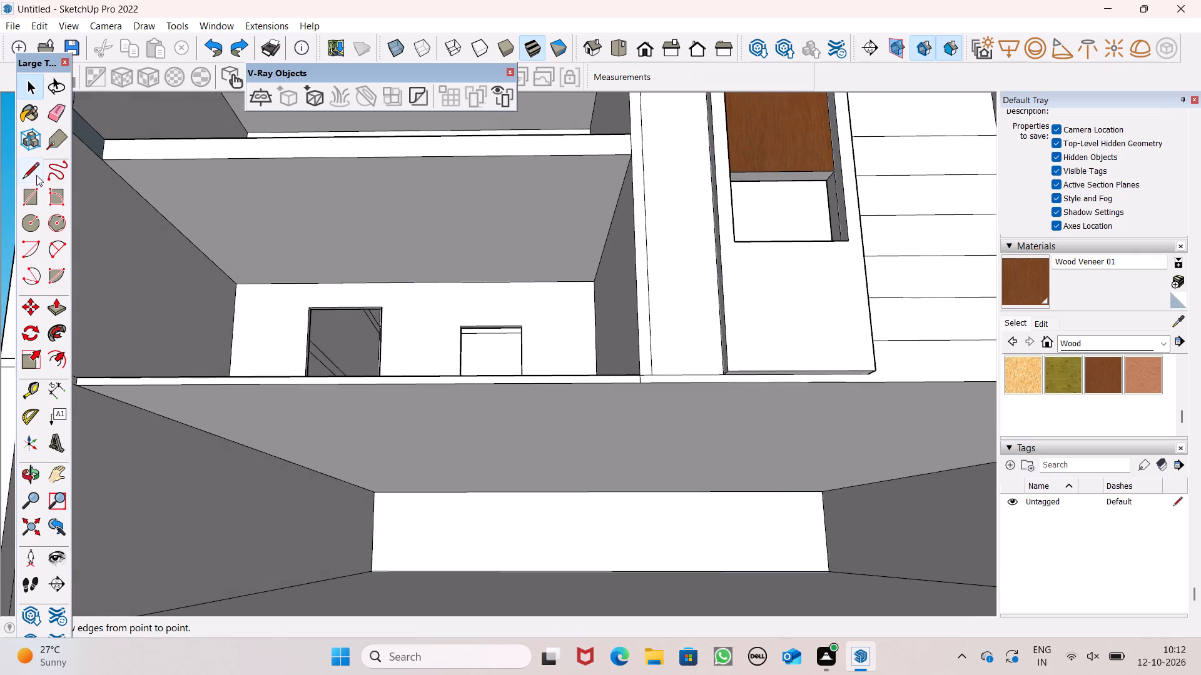
{"action": "left_click", "coordinate": [36, 175]}
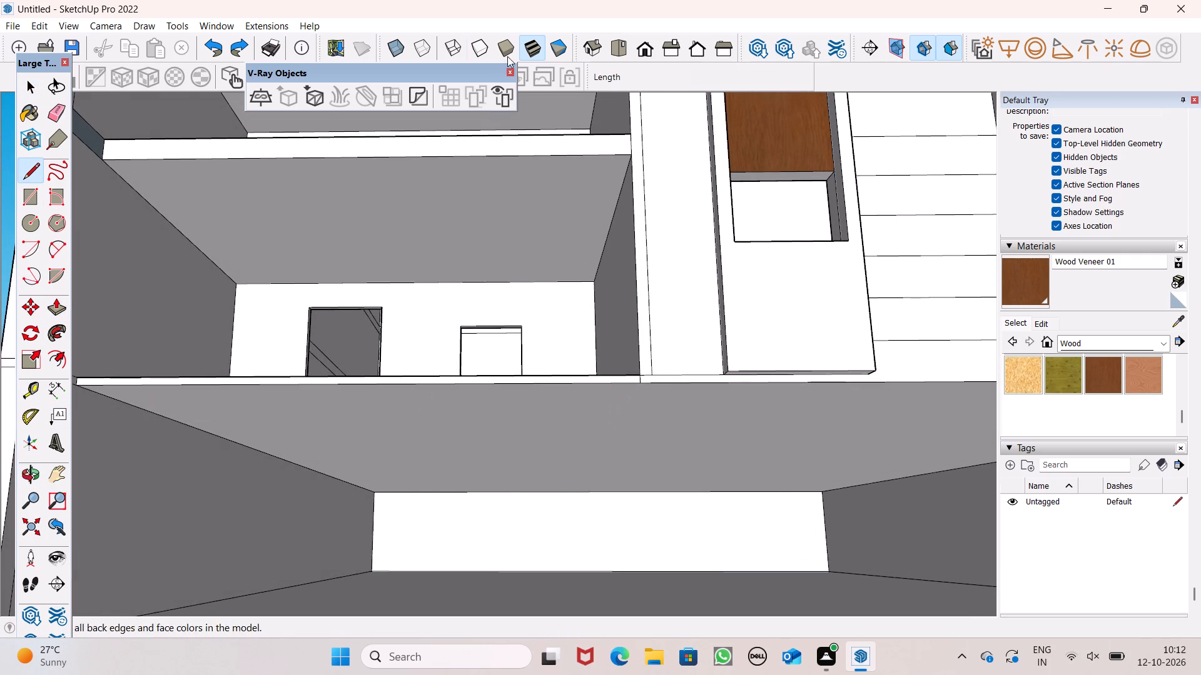
{"action": "left_click", "coordinate": [636, 384]}
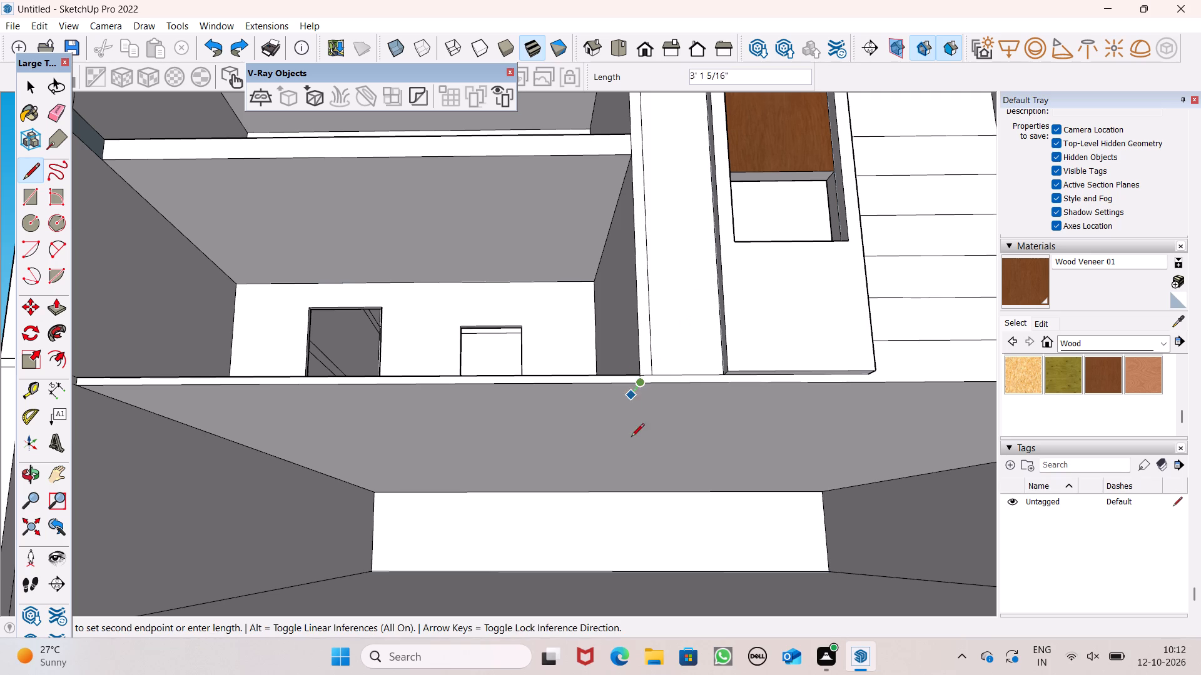
{"action": "left_click", "coordinate": [643, 494]}
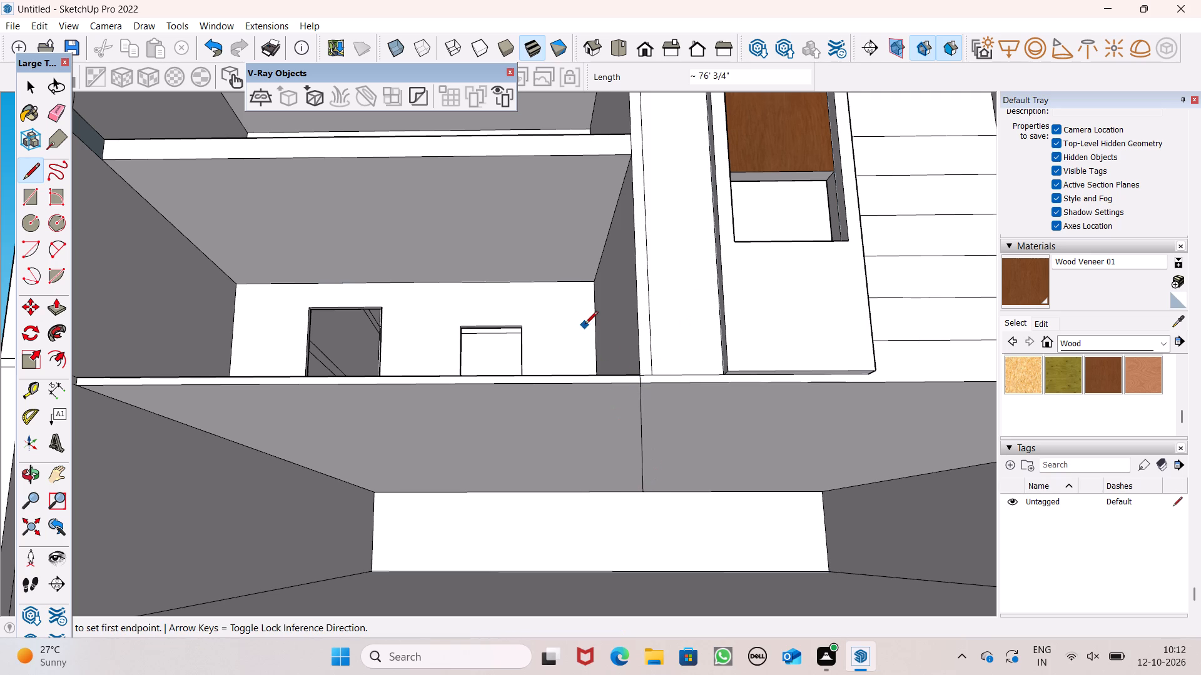
{"action": "key", "text": "space"}
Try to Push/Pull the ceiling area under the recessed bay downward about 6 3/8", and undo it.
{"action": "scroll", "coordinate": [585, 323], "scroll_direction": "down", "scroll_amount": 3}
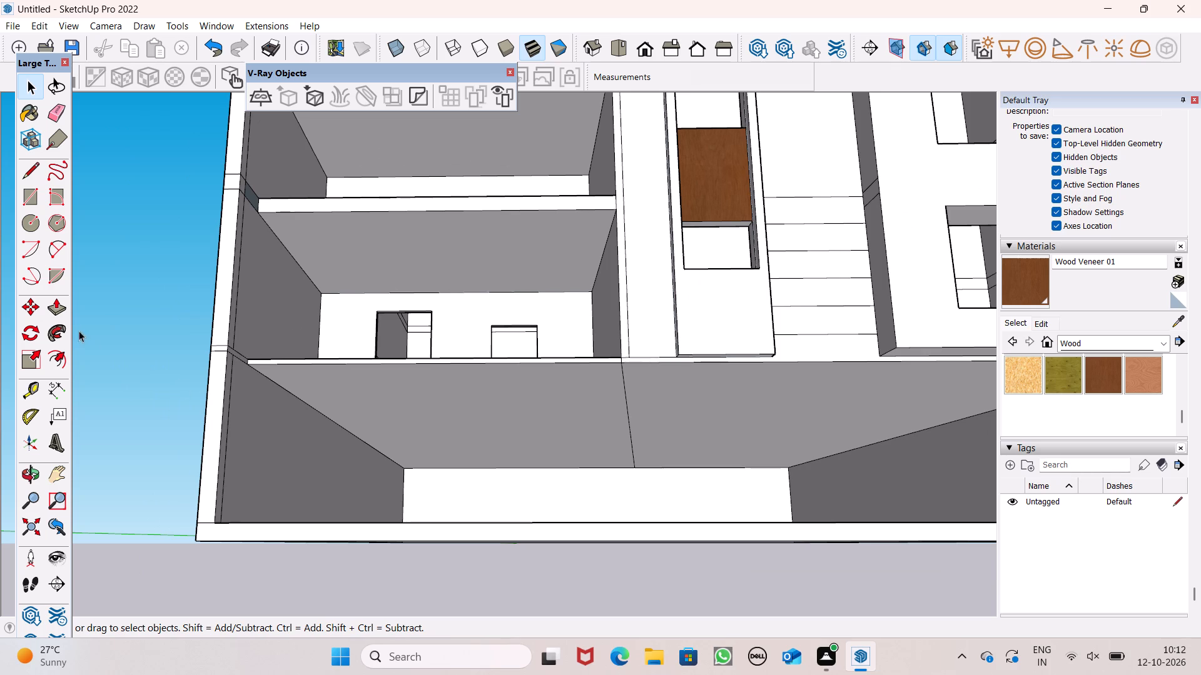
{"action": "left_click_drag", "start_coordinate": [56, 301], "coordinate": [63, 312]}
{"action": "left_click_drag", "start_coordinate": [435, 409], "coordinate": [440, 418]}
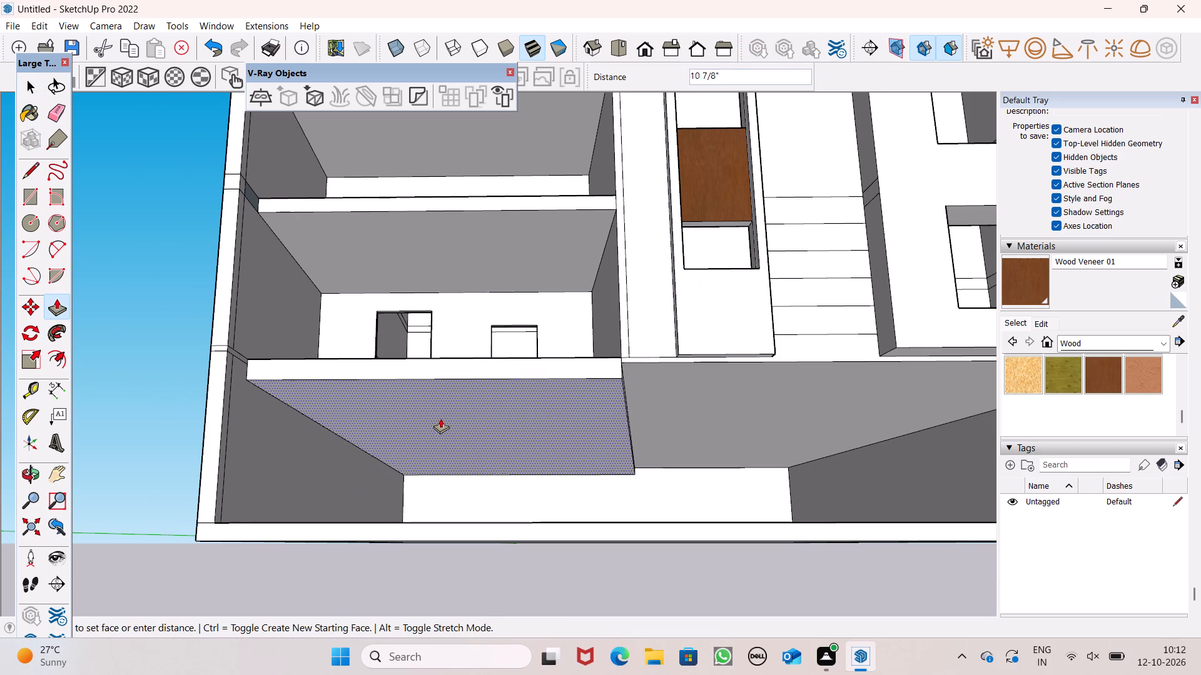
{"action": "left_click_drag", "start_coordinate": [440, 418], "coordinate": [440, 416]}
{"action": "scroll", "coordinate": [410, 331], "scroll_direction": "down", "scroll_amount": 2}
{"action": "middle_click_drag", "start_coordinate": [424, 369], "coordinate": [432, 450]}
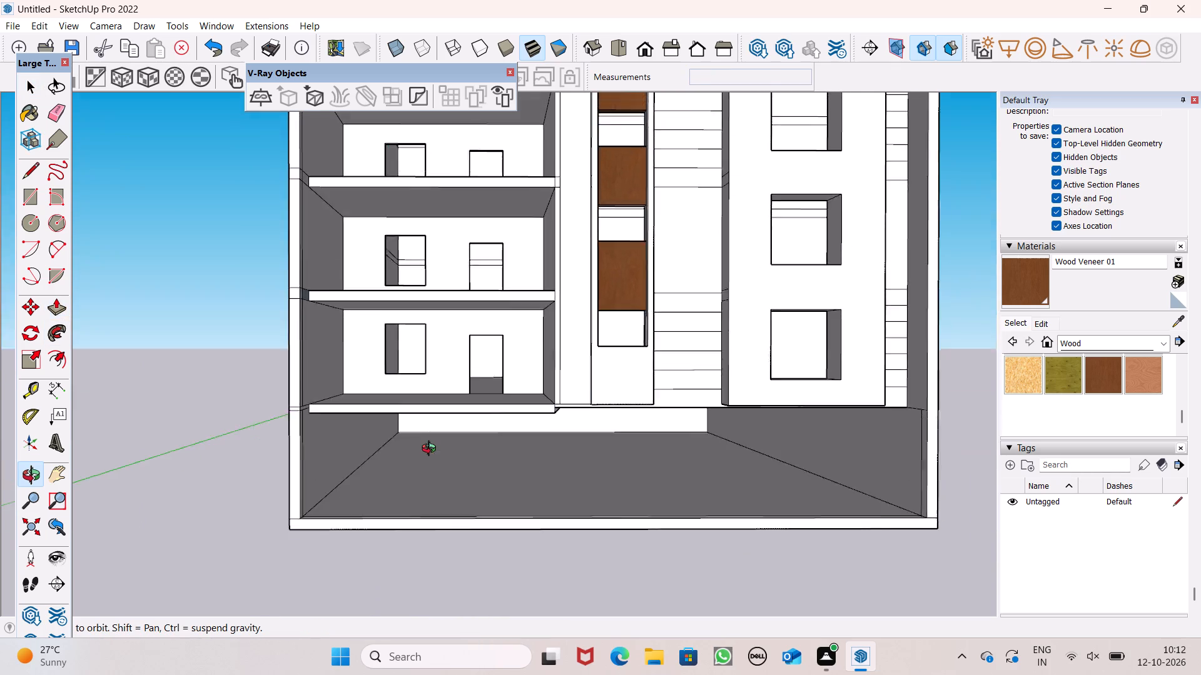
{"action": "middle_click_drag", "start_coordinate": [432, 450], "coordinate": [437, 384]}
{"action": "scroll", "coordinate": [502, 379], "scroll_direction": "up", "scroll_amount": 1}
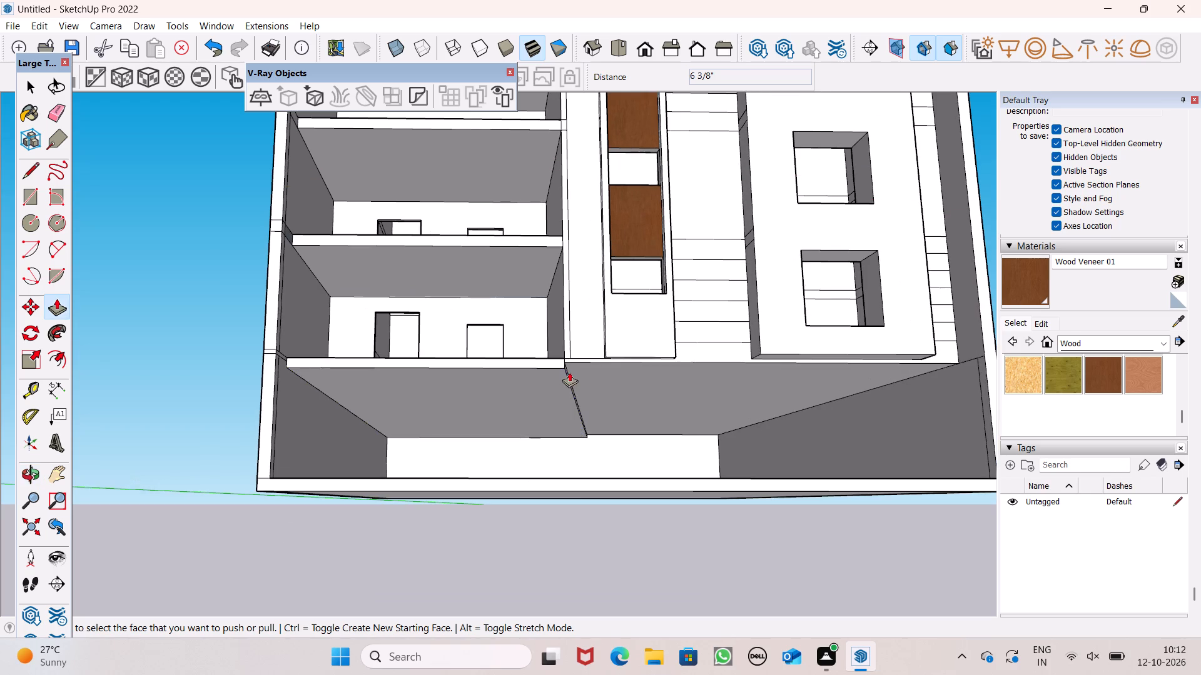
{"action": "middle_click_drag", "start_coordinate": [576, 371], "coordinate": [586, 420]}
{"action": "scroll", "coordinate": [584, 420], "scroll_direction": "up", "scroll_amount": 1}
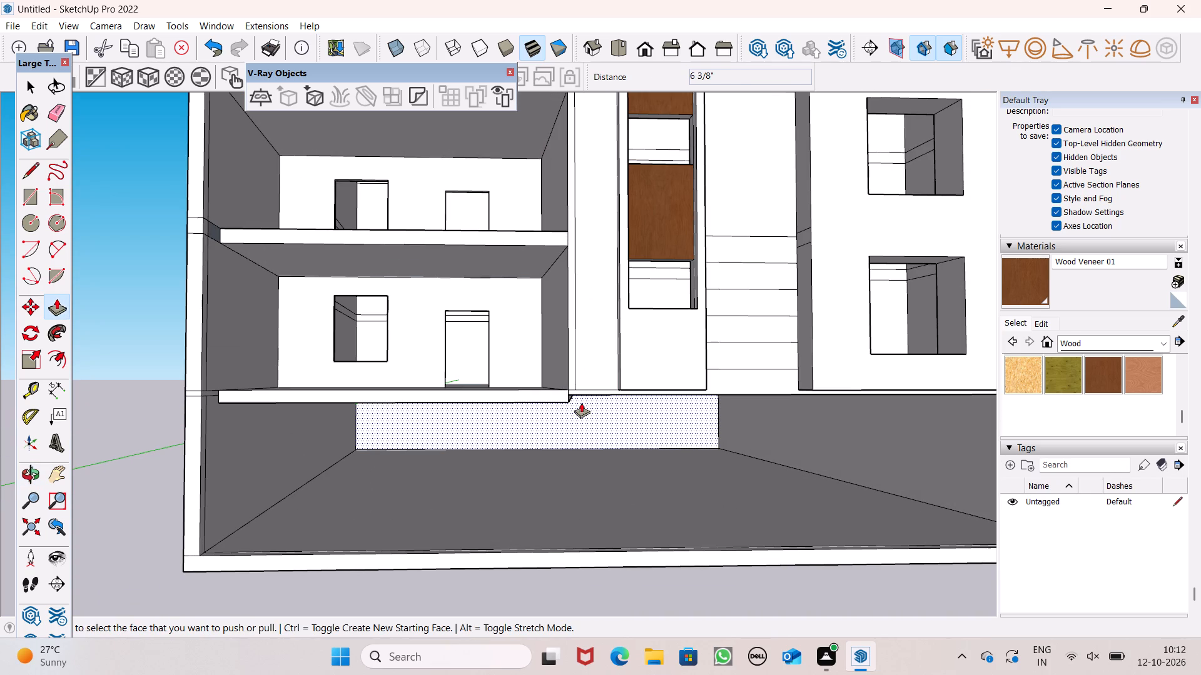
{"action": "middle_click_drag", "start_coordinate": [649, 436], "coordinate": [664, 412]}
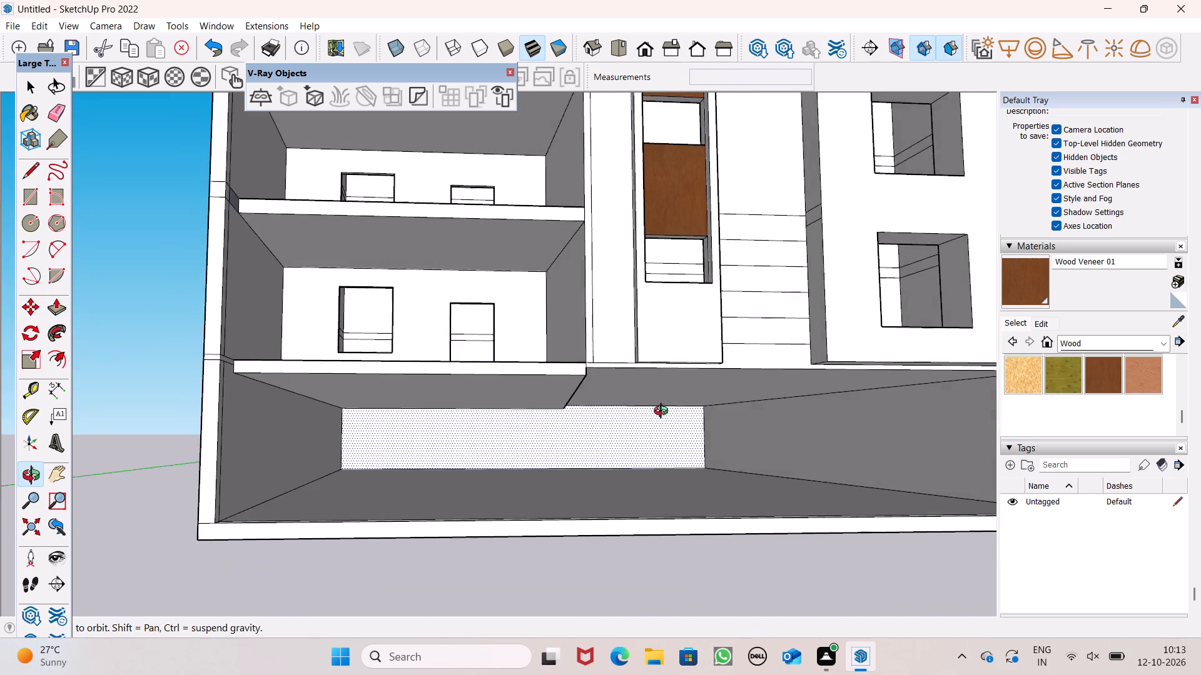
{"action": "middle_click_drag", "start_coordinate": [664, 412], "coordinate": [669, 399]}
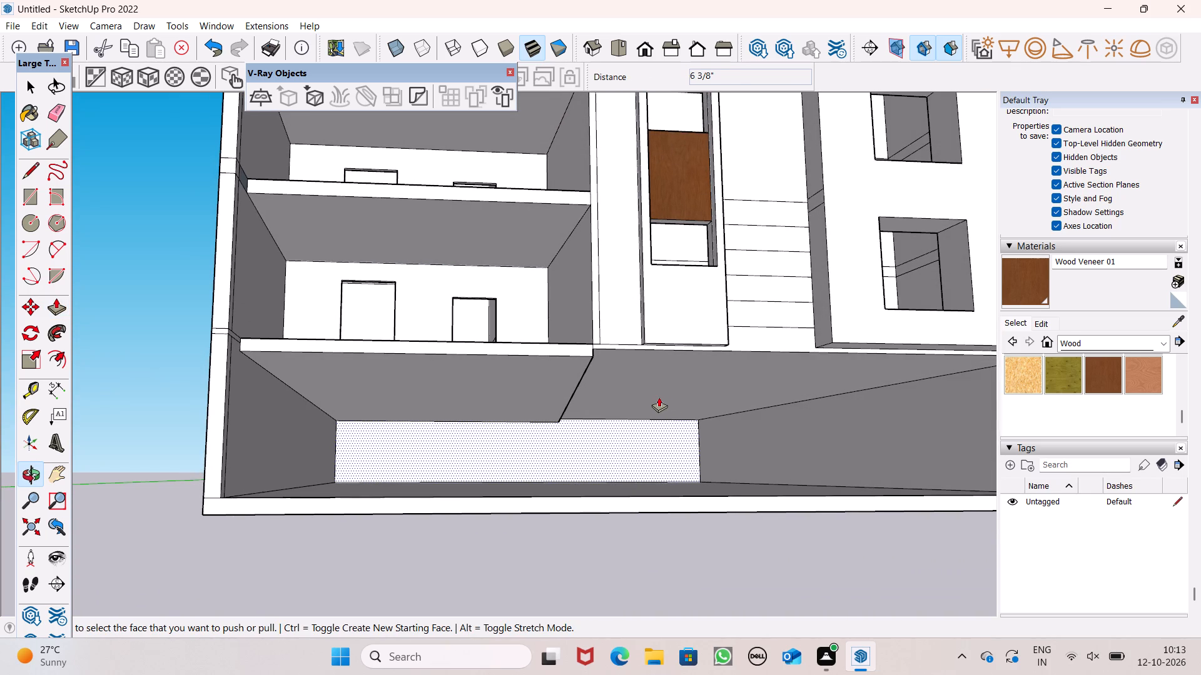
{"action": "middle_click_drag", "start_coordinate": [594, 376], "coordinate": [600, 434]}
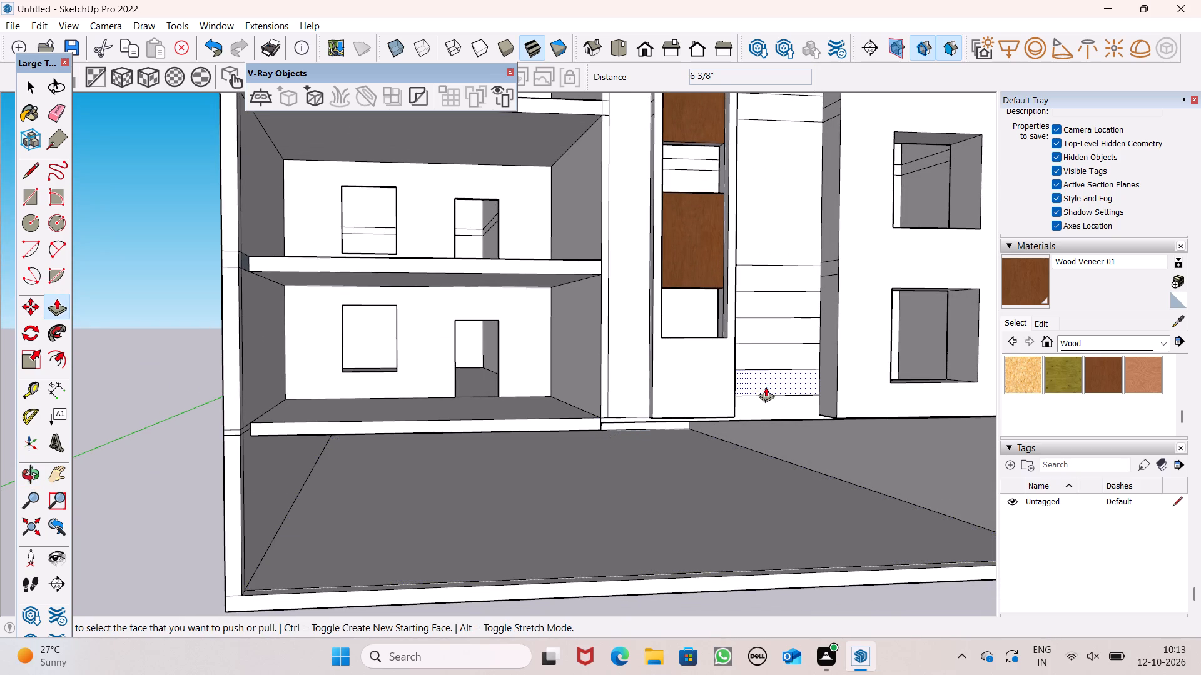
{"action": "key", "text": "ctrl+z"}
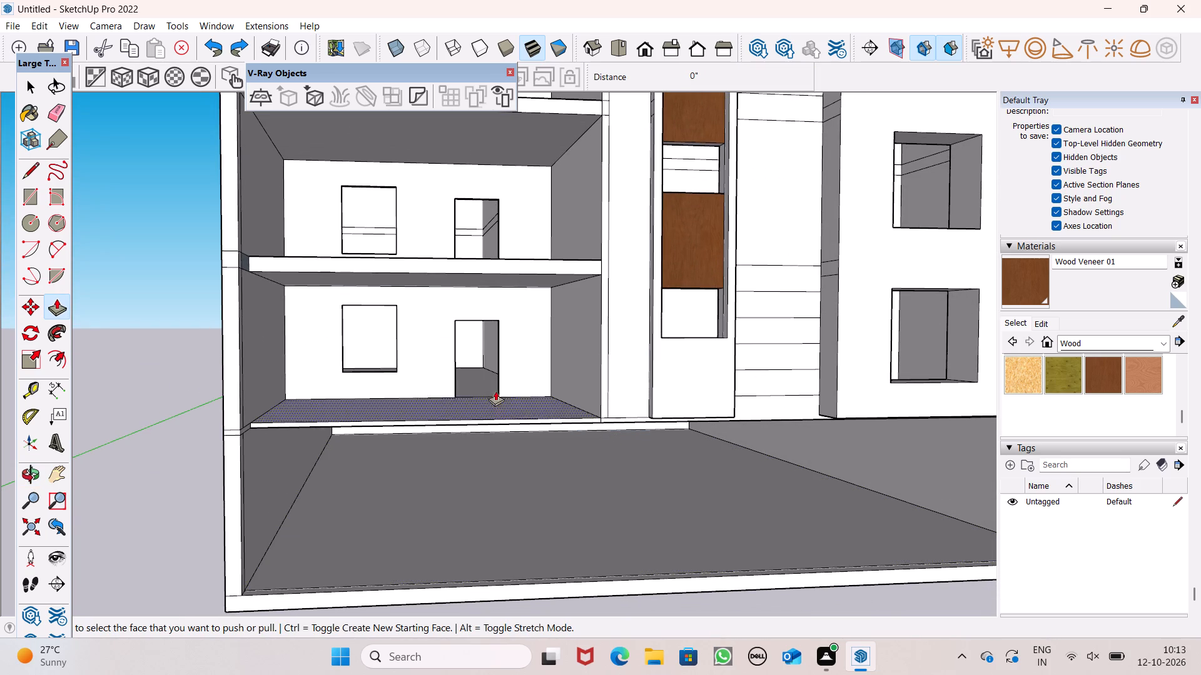
Push/Pull the recessed bay's lowest floor upward about 8 9/16" to thicken its slab.
{"action": "scroll", "coordinate": [426, 399], "scroll_direction": "up", "scroll_amount": 1}
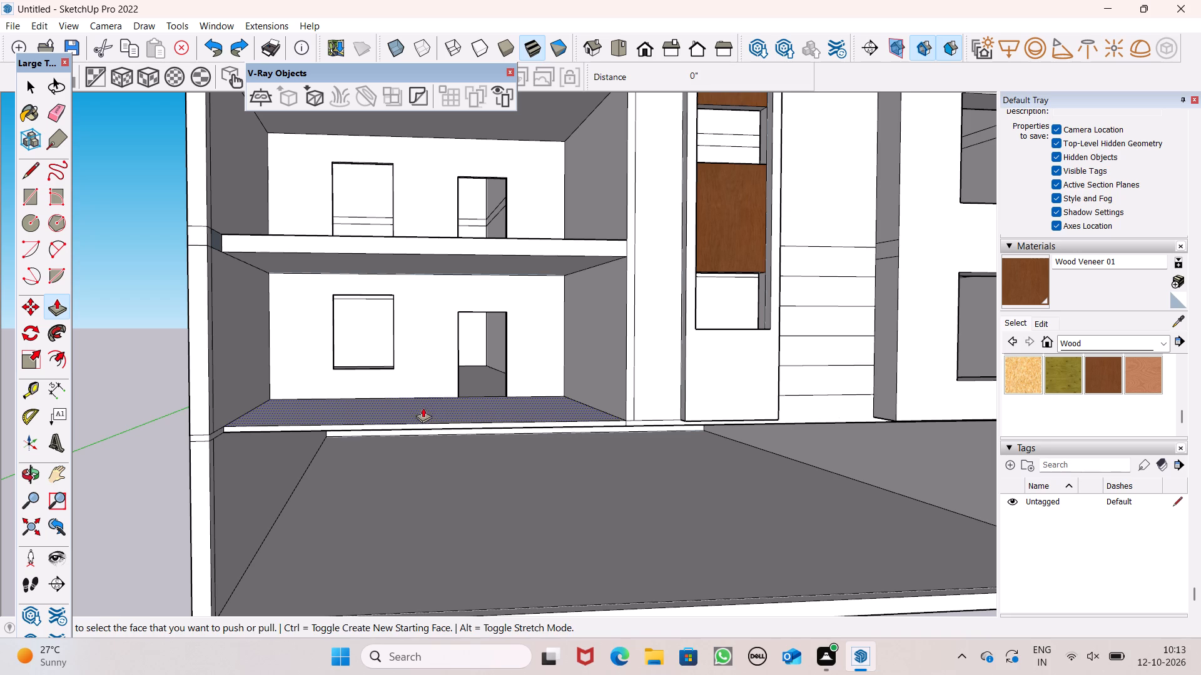
{"action": "left_click_drag", "start_coordinate": [423, 407], "coordinate": [423, 397]}
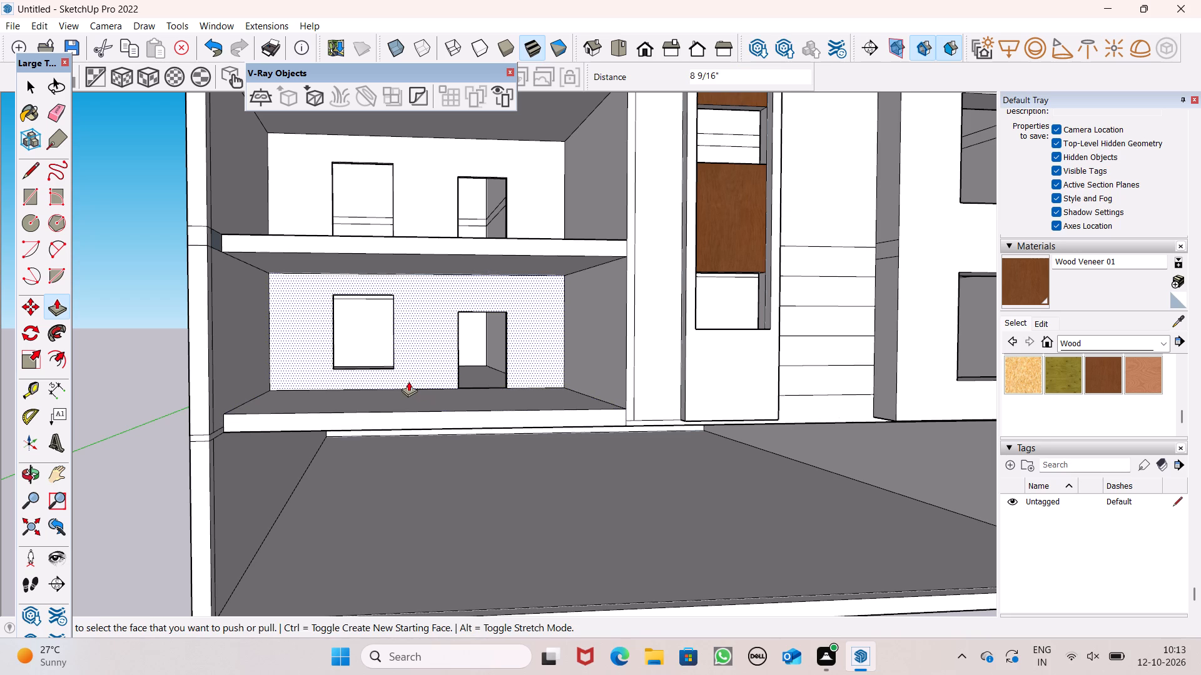
Push/Pull the front edge of the recessed bay's lowest floor slab outward about 2' 9 3/16".
{"action": "middle_click_drag", "start_coordinate": [389, 410], "coordinate": [317, 471]}
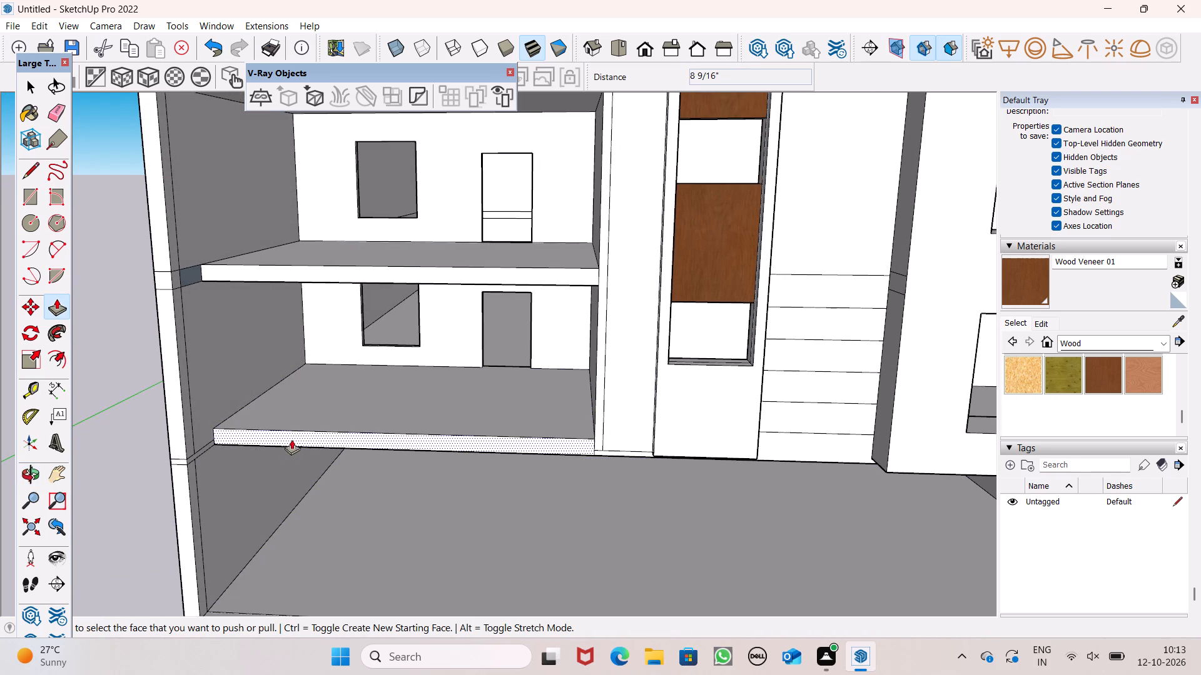
{"action": "left_click_drag", "start_coordinate": [307, 439], "coordinate": [211, 457]}
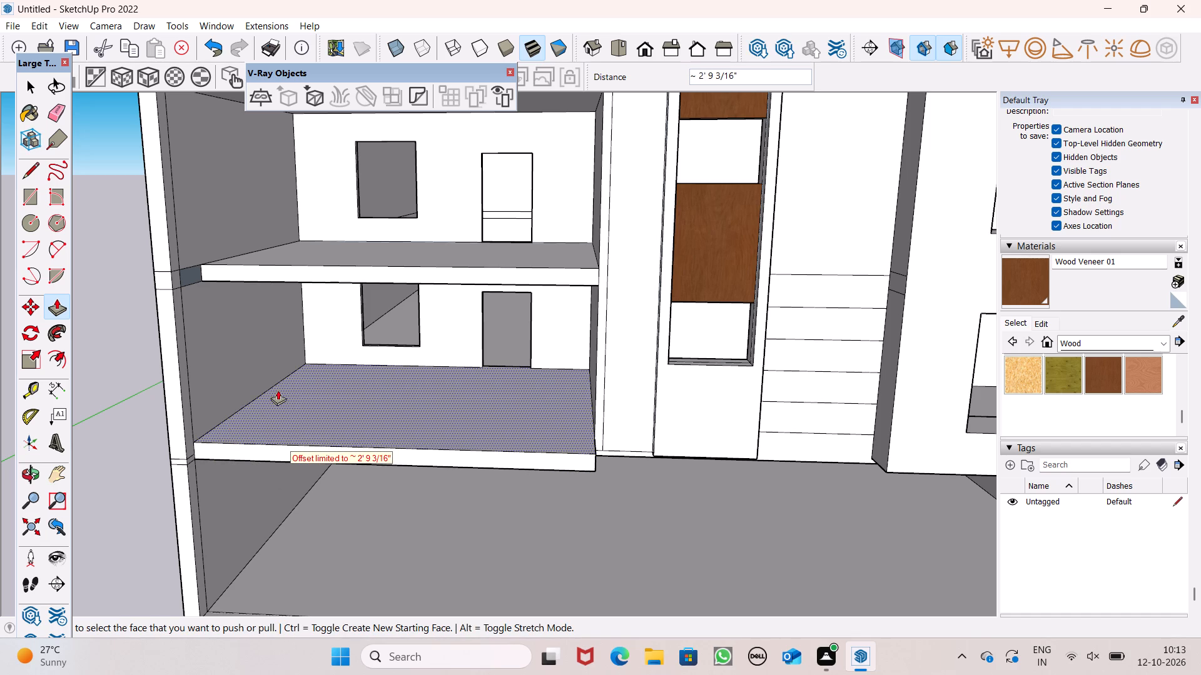
Push/Pull the front edge of the recessed bay's lowest floor slab outward by another 1'.
{"action": "scroll", "coordinate": [425, 333], "scroll_direction": "down", "scroll_amount": 1}
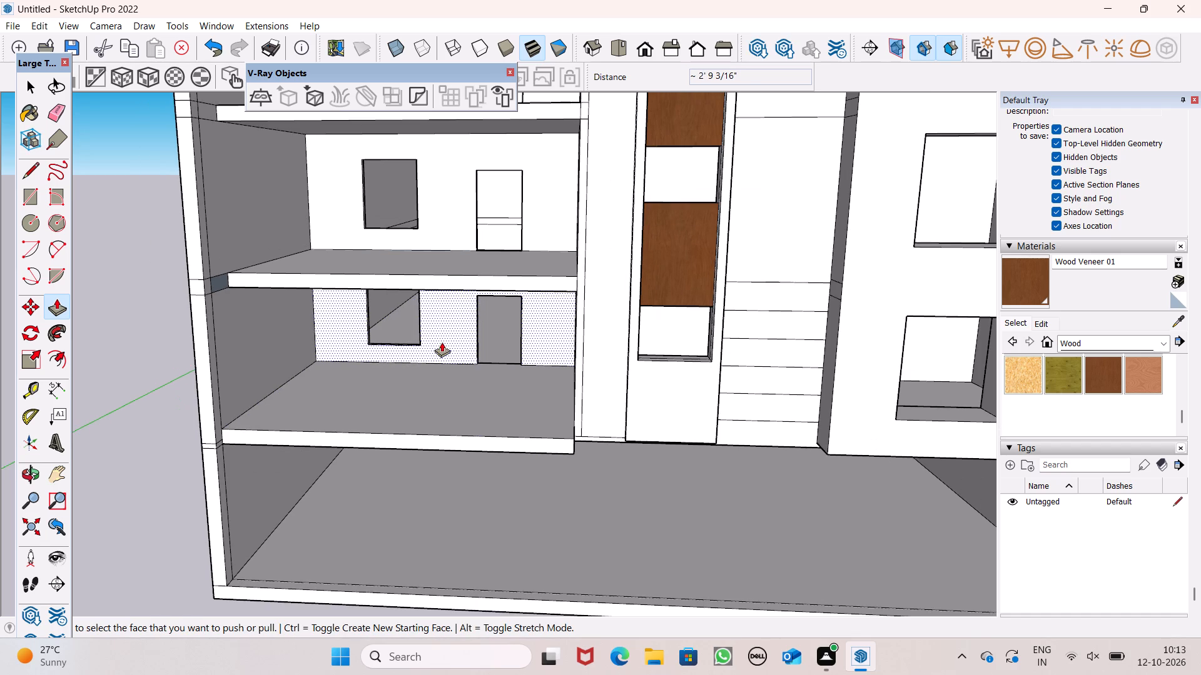
{"action": "scroll", "coordinate": [445, 346], "scroll_direction": "down", "scroll_amount": 2}
{"action": "middle_click_drag", "start_coordinate": [477, 415], "coordinate": [330, 479]}
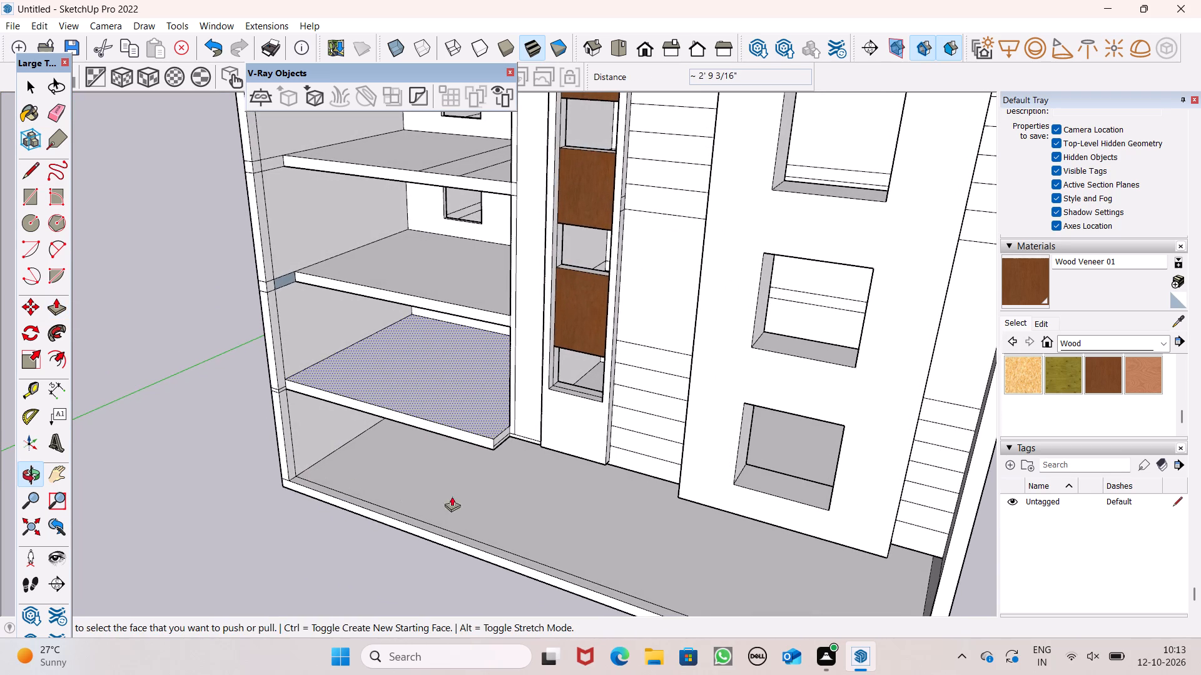
{"action": "left_click_drag", "start_coordinate": [478, 436], "coordinate": [544, 456]}
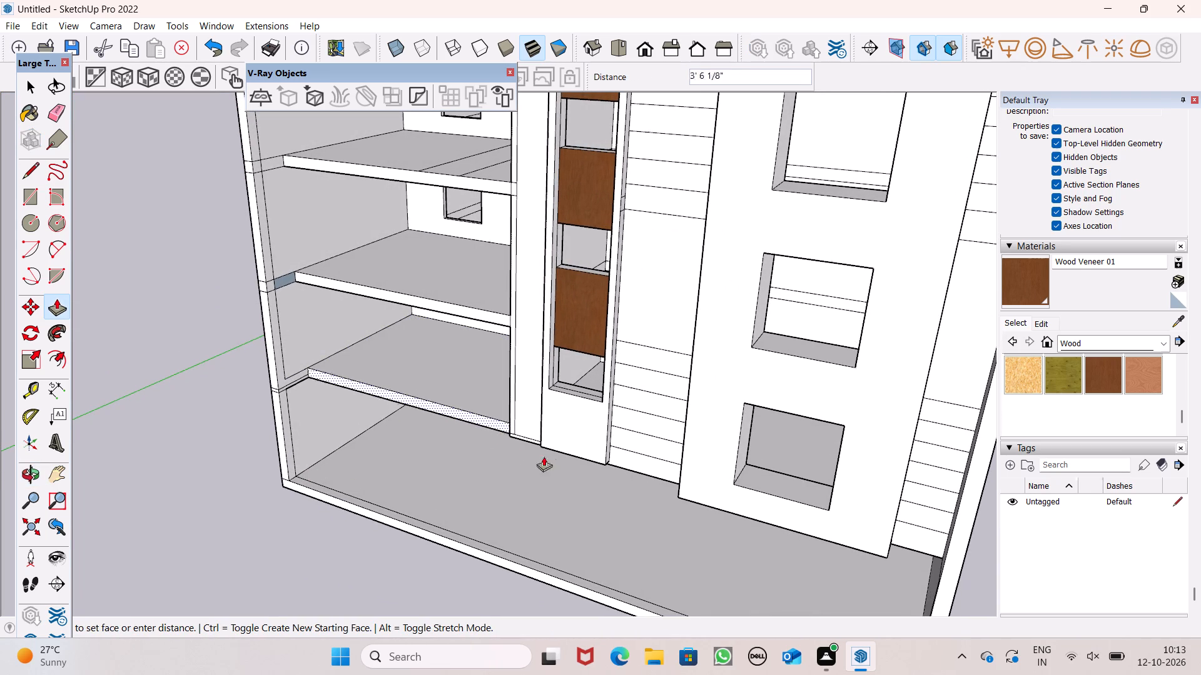
{"action": "left_click_drag", "start_coordinate": [544, 456], "coordinate": [575, 488]}
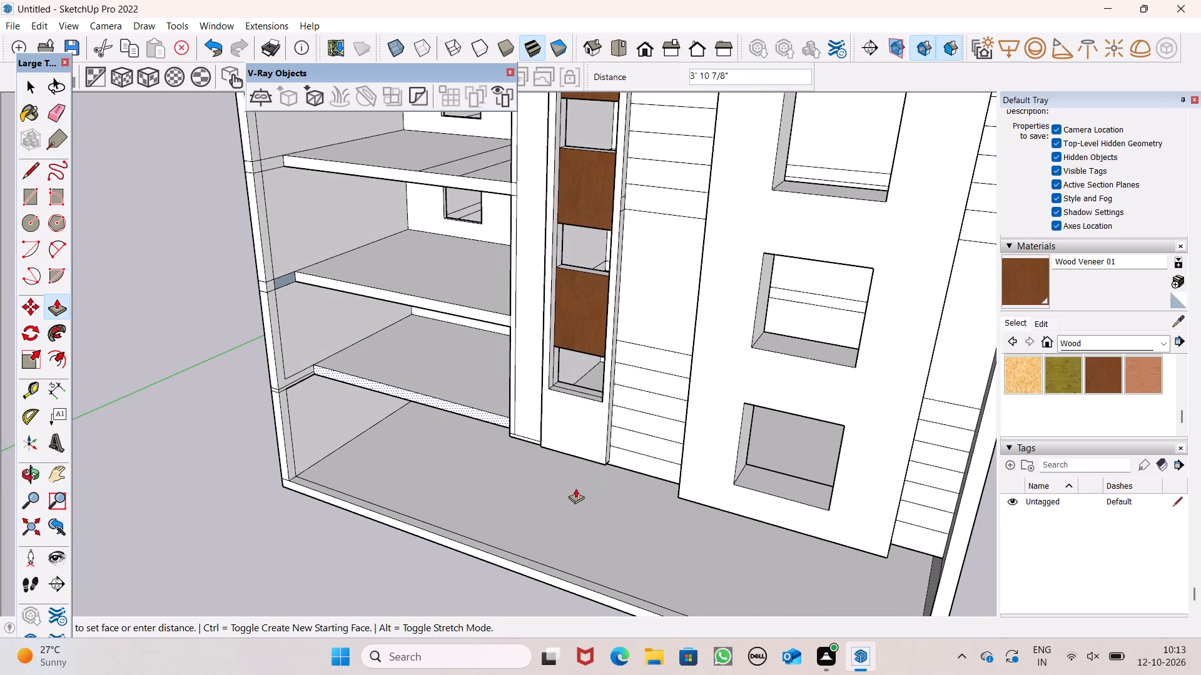
{"action": "left_click_drag", "start_coordinate": [575, 488], "coordinate": [356, 440]}
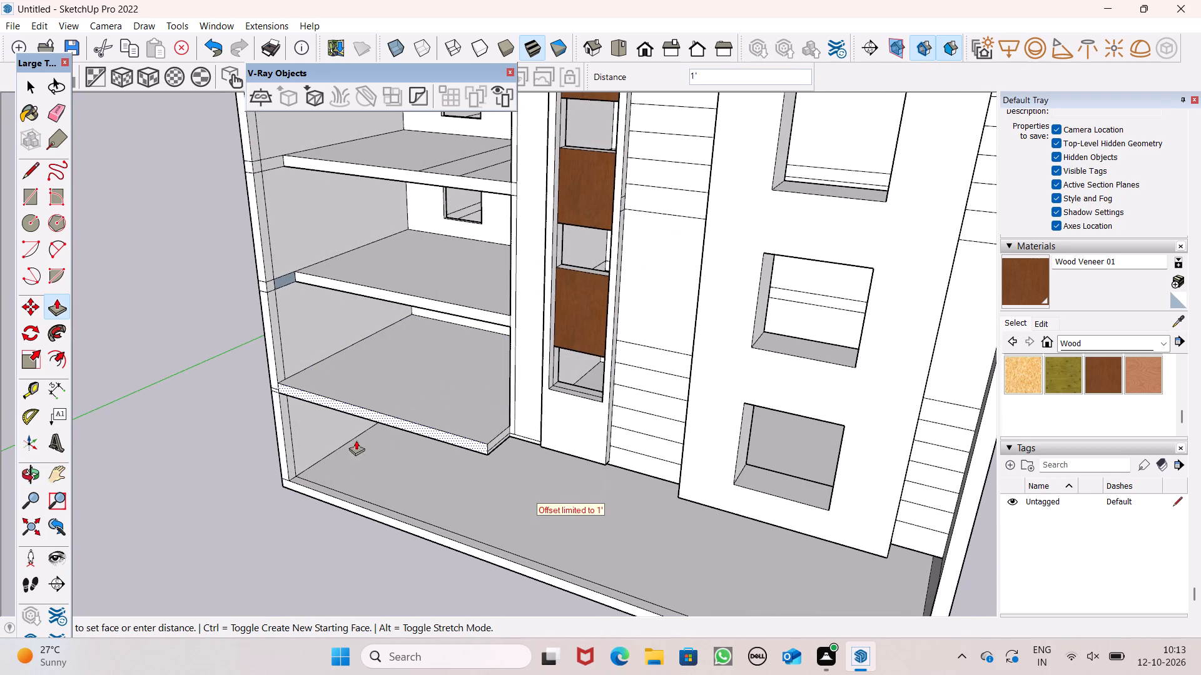
{"action": "left_click_drag", "start_coordinate": [356, 440], "coordinate": [279, 436]}
Erase the leftover lines running across the floors of the recessed bay's two uppermost slabs.
{"action": "scroll", "coordinate": [297, 328], "scroll_direction": "down", "scroll_amount": 4}
{"action": "middle_click_drag", "start_coordinate": [286, 366], "coordinate": [360, 345]}
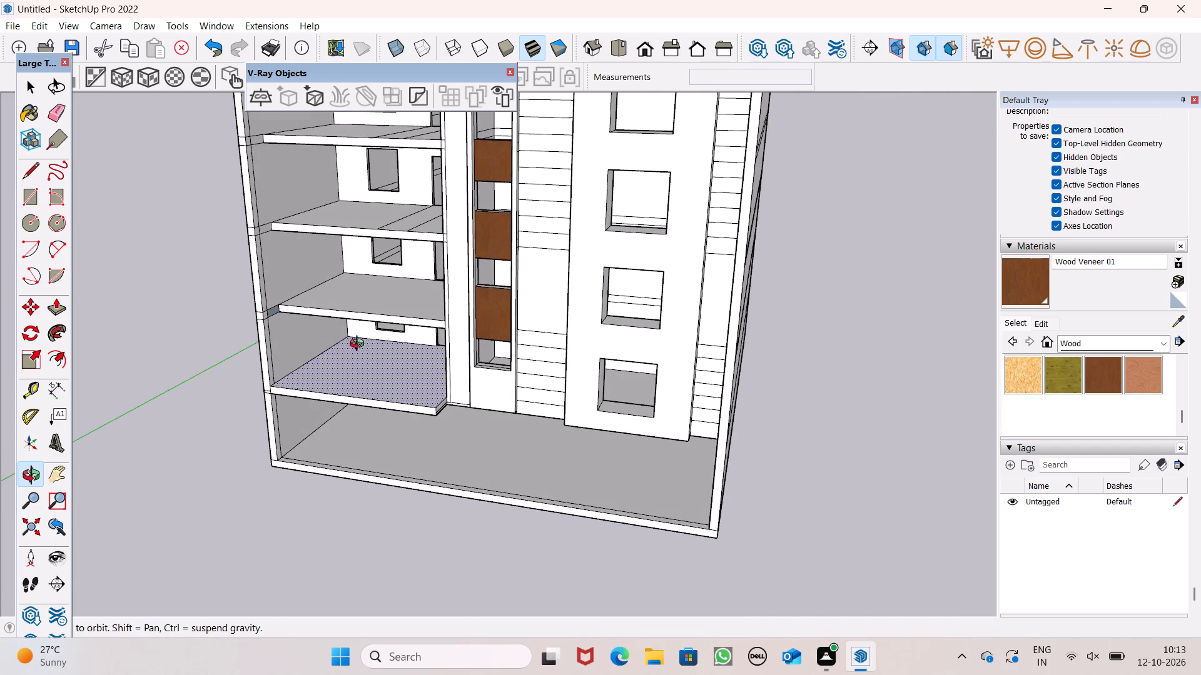
{"action": "middle_click_drag", "start_coordinate": [360, 345], "coordinate": [360, 345]}
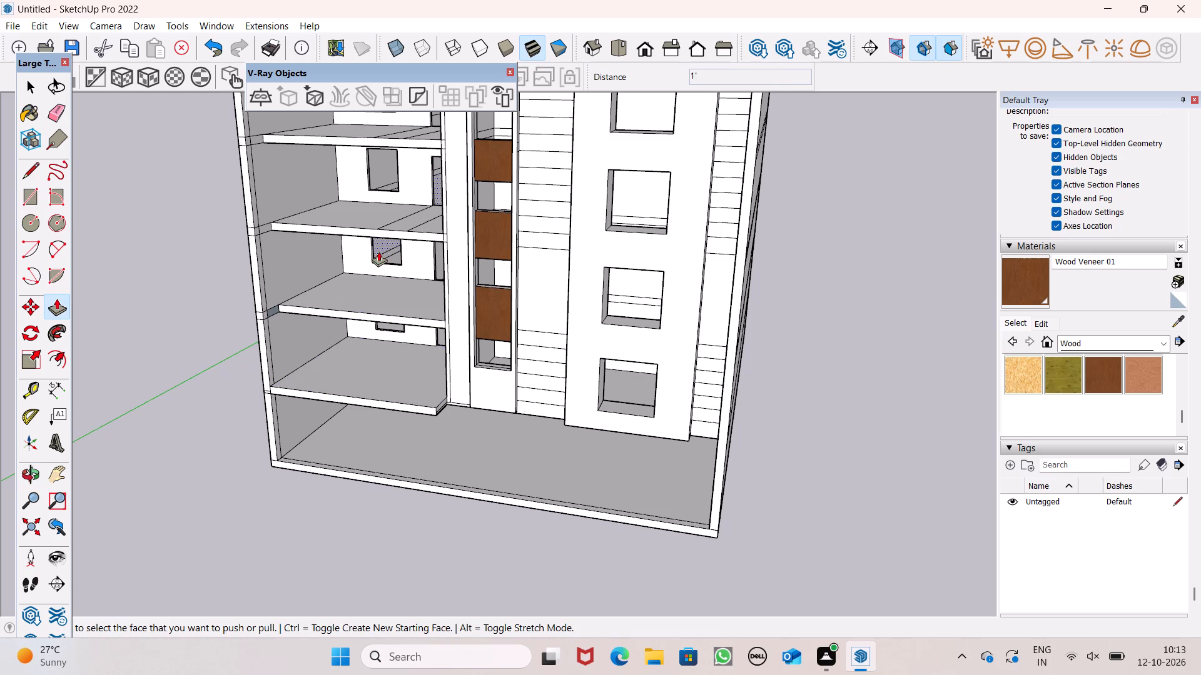
{"action": "middle_click_drag", "start_coordinate": [365, 323], "coordinate": [422, 396]}
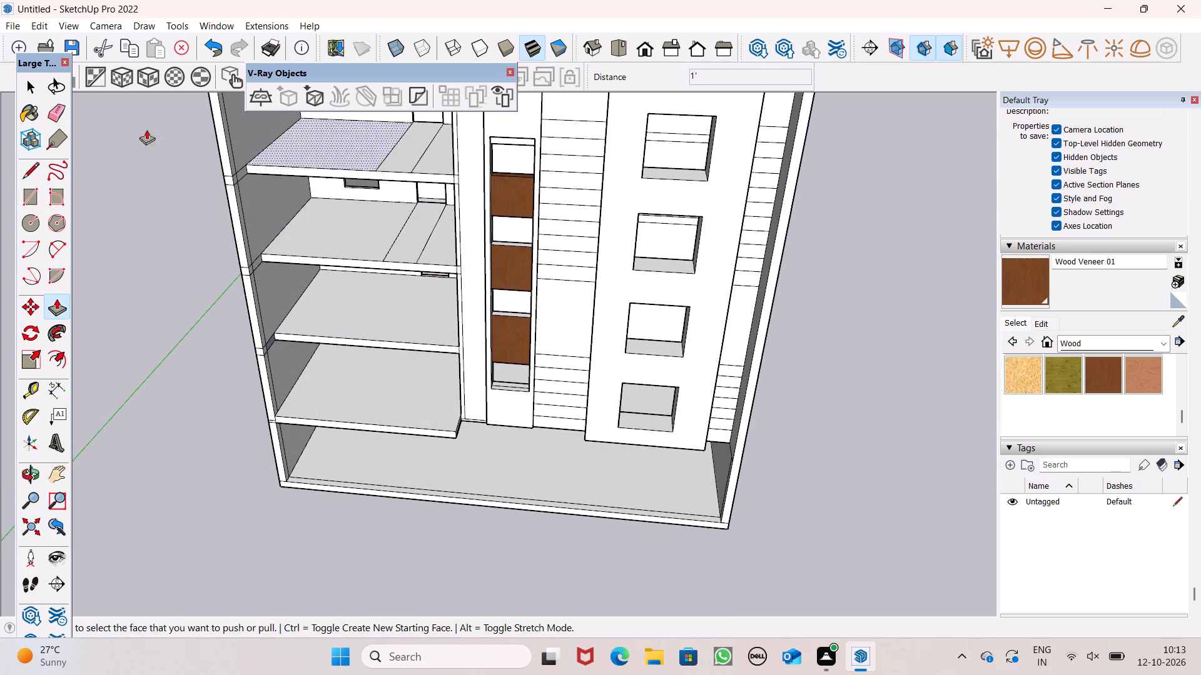
{"action": "left_click", "coordinate": [59, 119]}
{"action": "scroll", "coordinate": [280, 167], "scroll_direction": "up", "scroll_amount": 5}
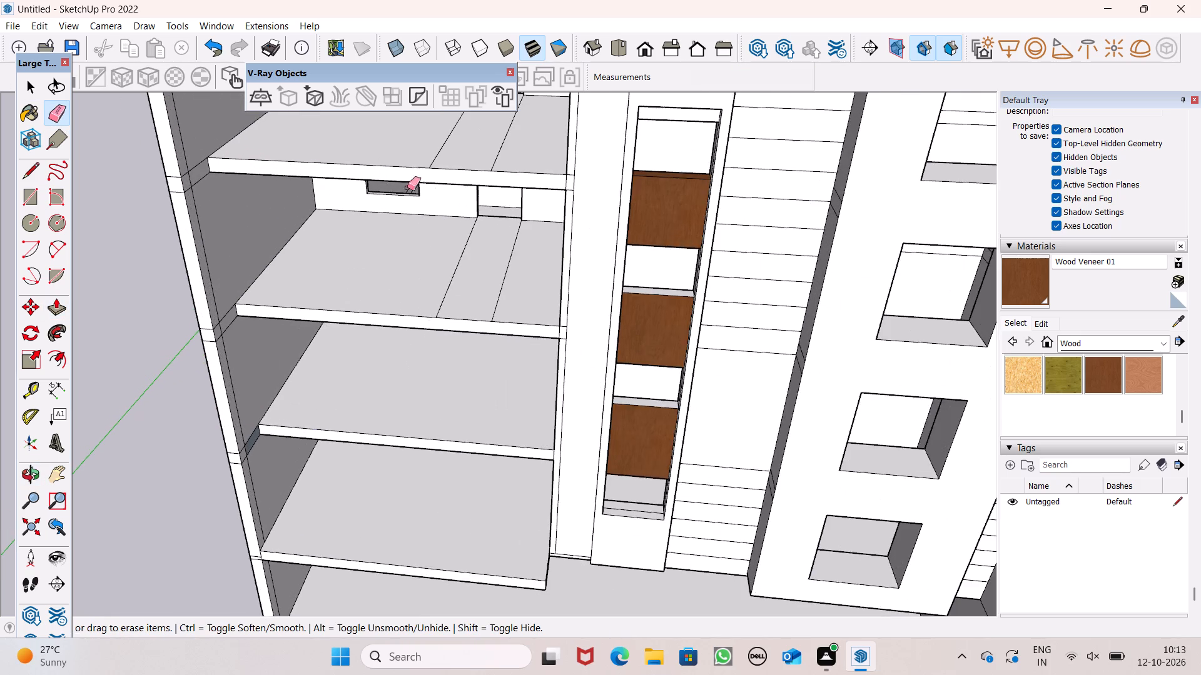
{"action": "scroll", "coordinate": [425, 216], "scroll_direction": "down", "scroll_amount": 11}
{"action": "middle_click_drag", "start_coordinate": [467, 214], "coordinate": [497, 239]}
{"action": "scroll", "coordinate": [452, 194], "scroll_direction": "up", "scroll_amount": 7}
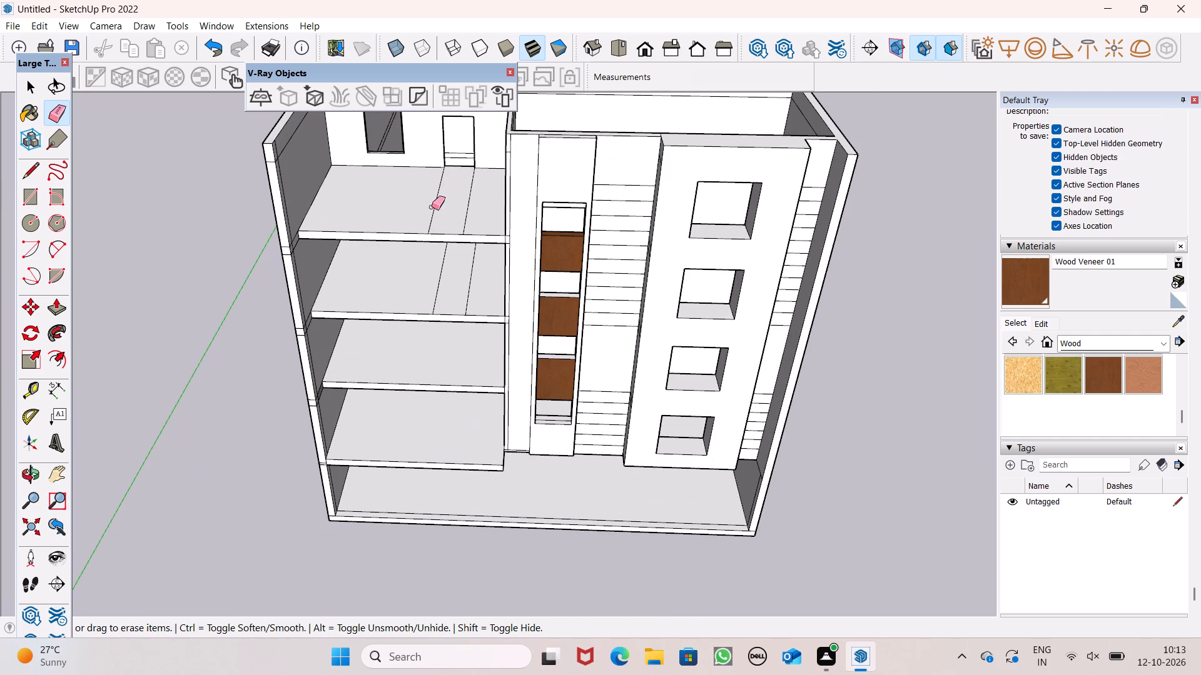
{"action": "left_click_drag", "start_coordinate": [429, 209], "coordinate": [474, 206]}
{"action": "left_click_drag", "start_coordinate": [475, 297], "coordinate": [427, 297]}
{"action": "key", "text": "space"}
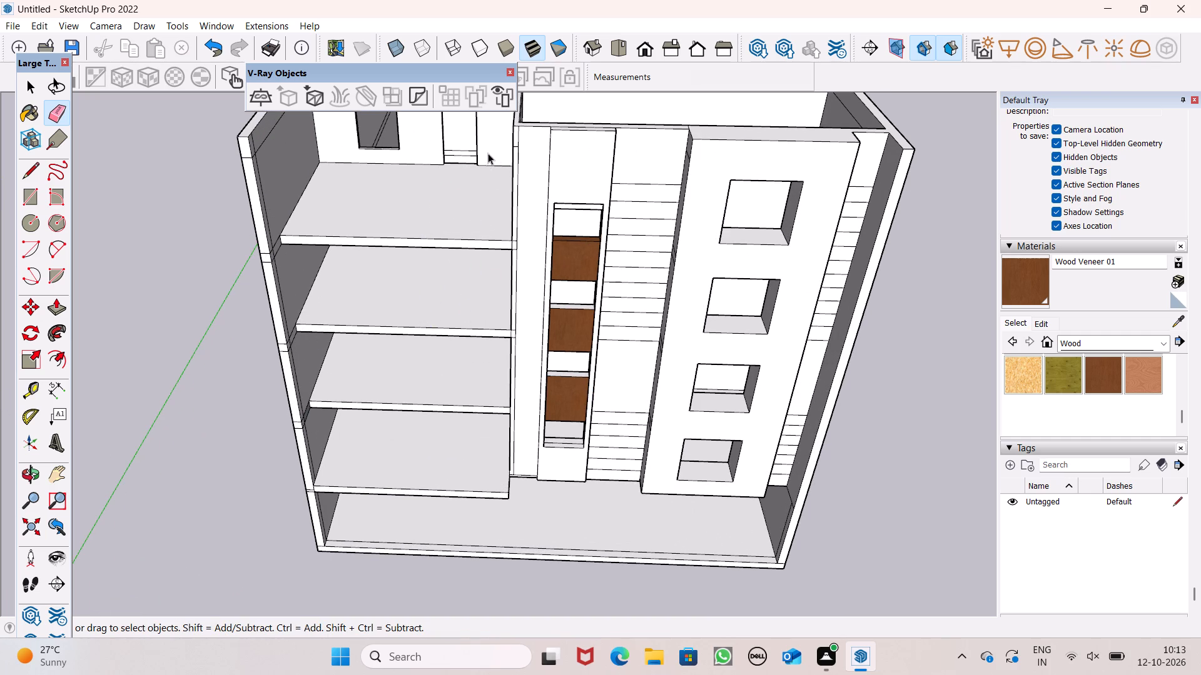
Push/Pull the front edge of the recessed bay's second-lowest floor slab outward about 2' 9 3/16".
{"action": "middle_click_drag", "start_coordinate": [461, 261], "coordinate": [409, 319]}
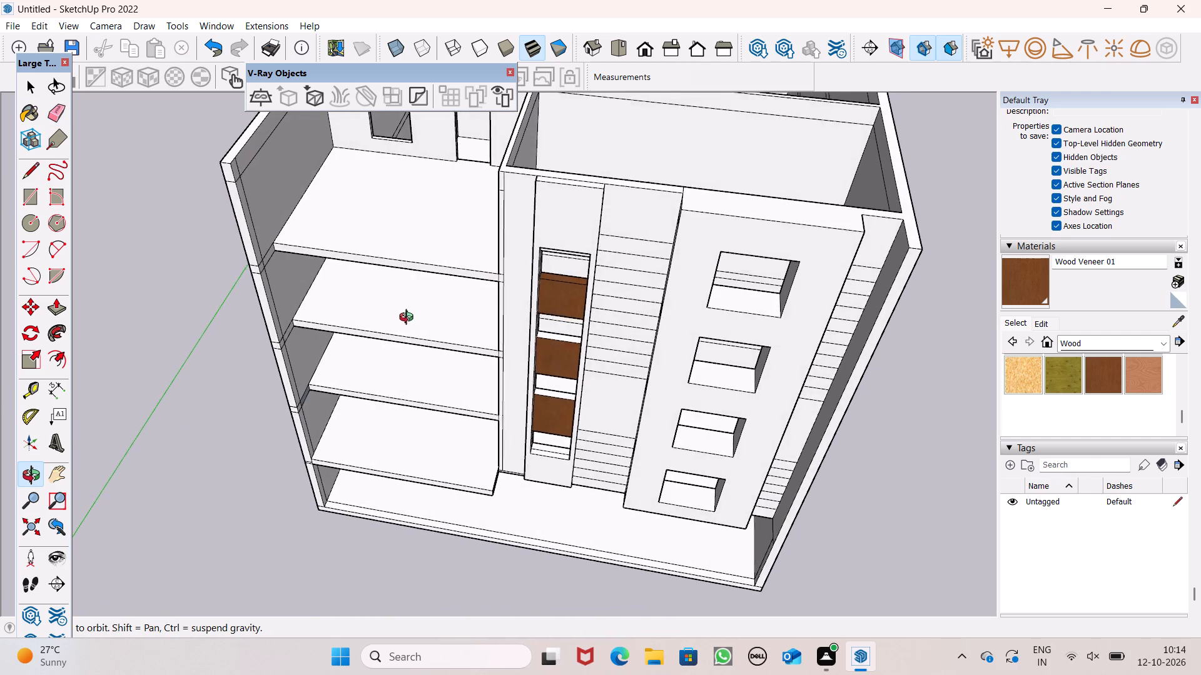
{"action": "middle_click_drag", "start_coordinate": [409, 319], "coordinate": [427, 268]}
{"action": "scroll", "coordinate": [393, 255], "scroll_direction": "up", "scroll_amount": 2}
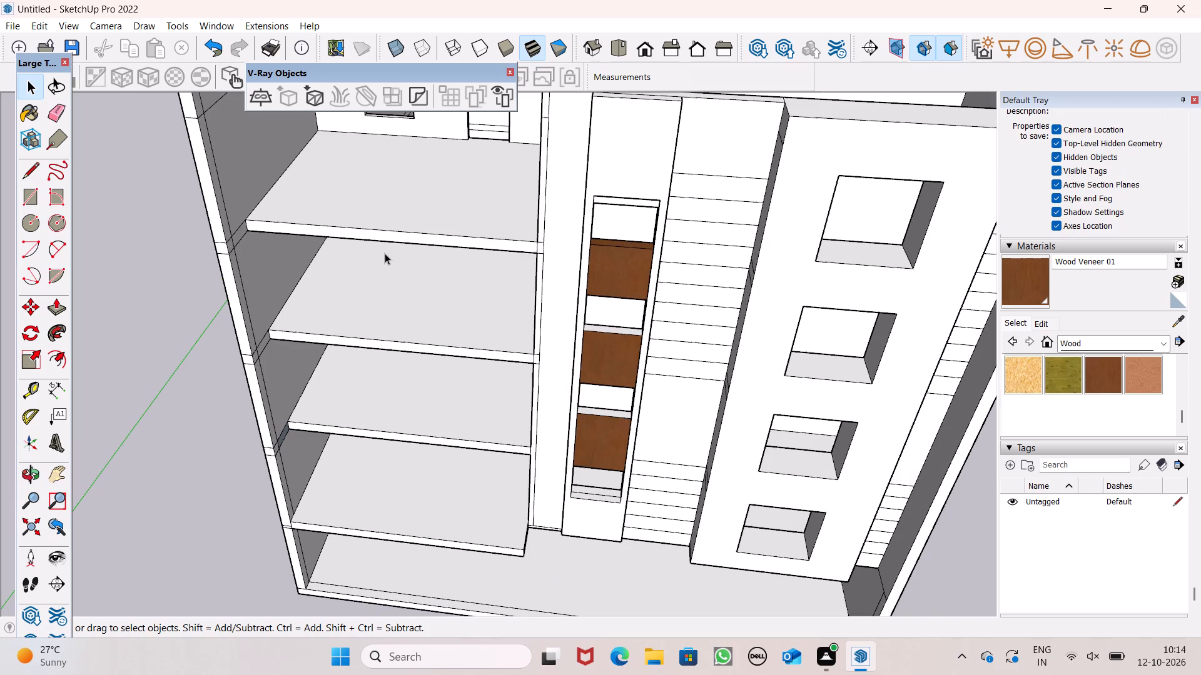
{"action": "left_click", "coordinate": [46, 317]}
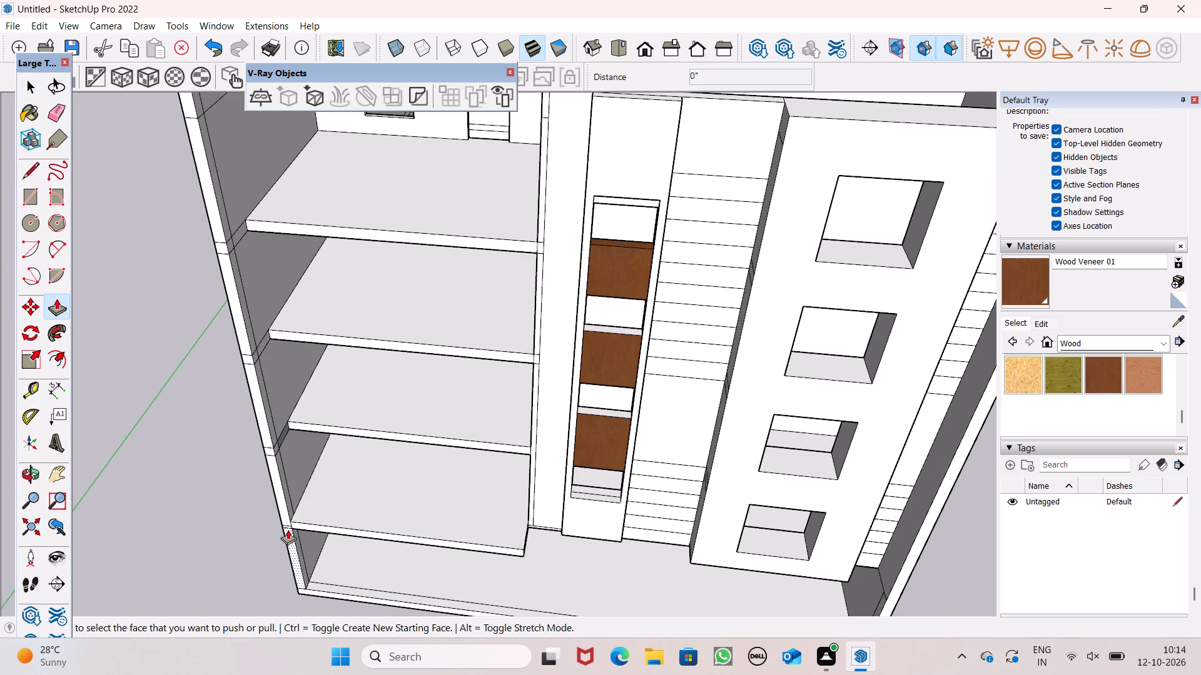
{"action": "scroll", "coordinate": [269, 532], "scroll_direction": "up", "scroll_amount": 1}
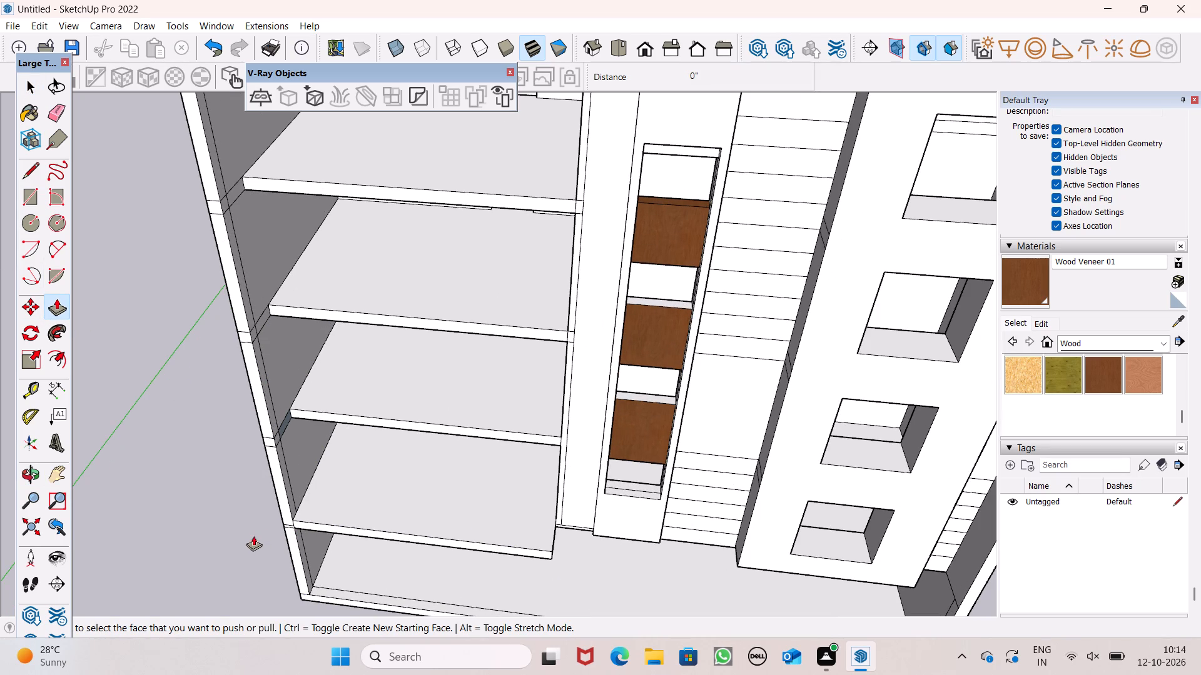
{"action": "scroll", "coordinate": [248, 532], "scroll_direction": "up", "scroll_amount": 1}
{"action": "scroll", "coordinate": [224, 512], "scroll_direction": "down", "scroll_amount": 1}
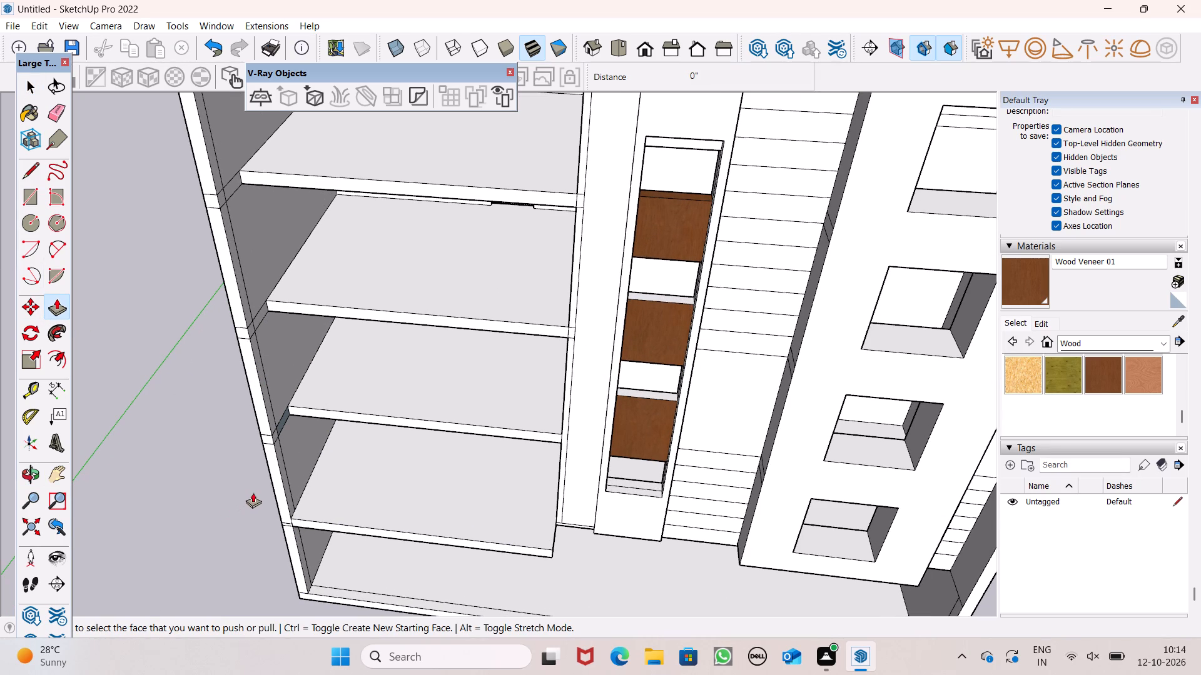
{"action": "scroll", "coordinate": [263, 459], "scroll_direction": "down", "scroll_amount": 5}
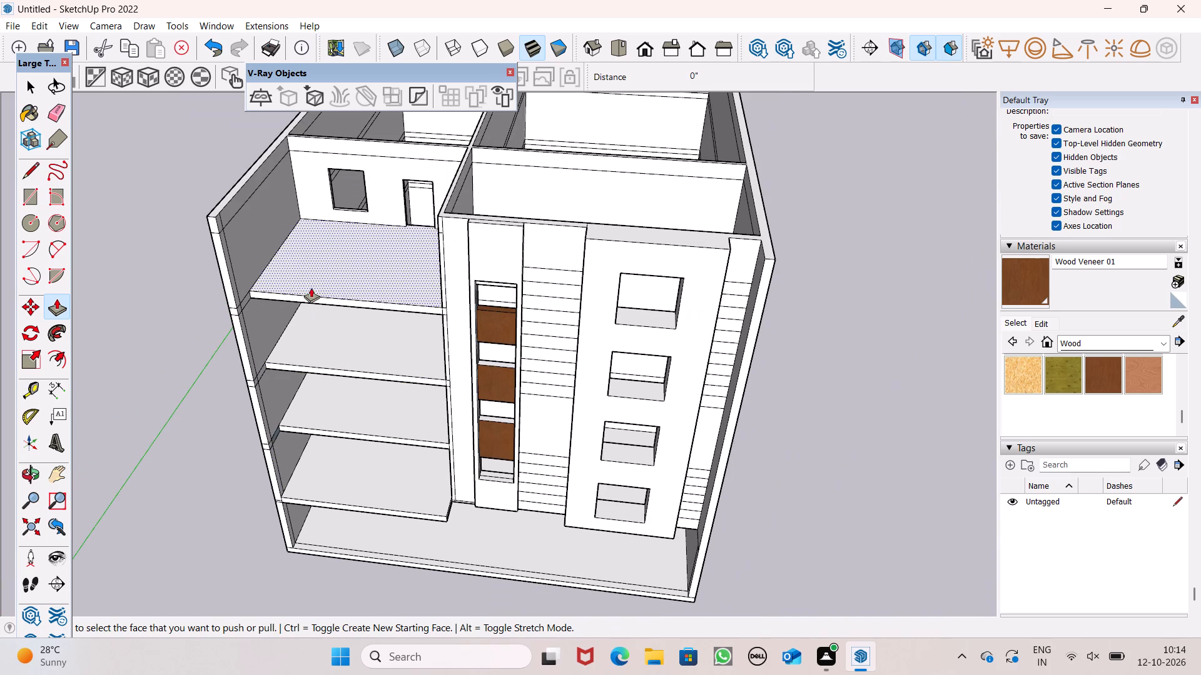
{"action": "scroll", "coordinate": [305, 292], "scroll_direction": "up", "scroll_amount": 1}
{"action": "middle_click_drag", "start_coordinate": [304, 292], "coordinate": [325, 359]}
{"action": "scroll", "coordinate": [306, 364], "scroll_direction": "up", "scroll_amount": 1}
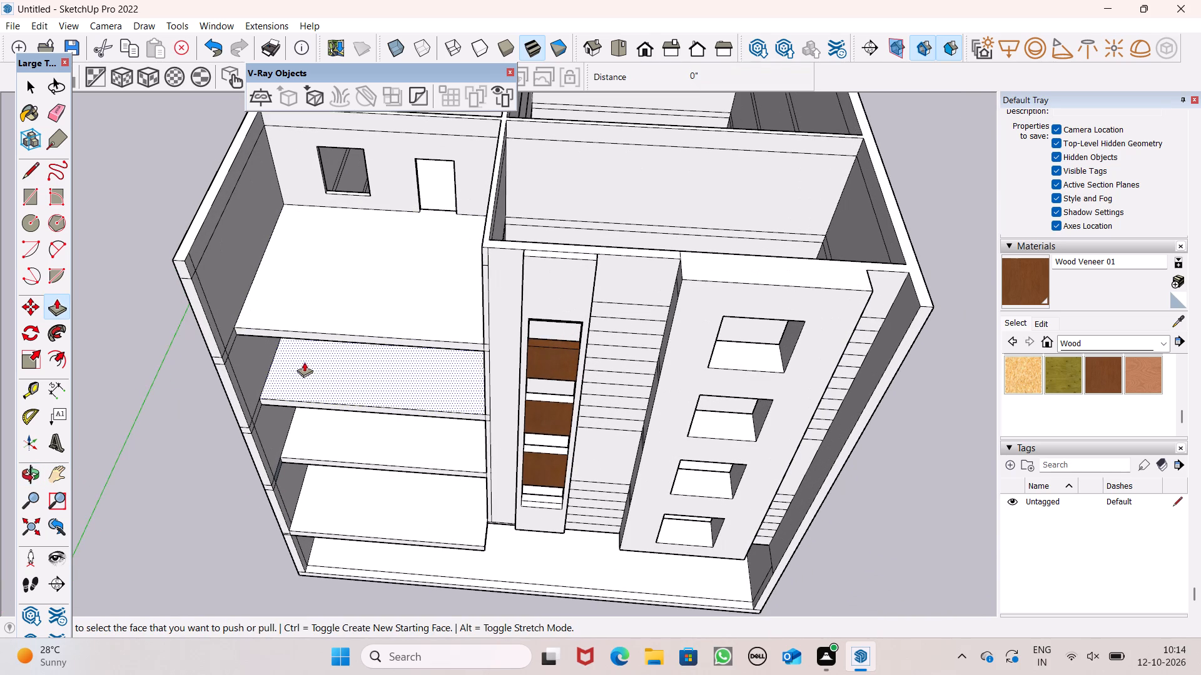
{"action": "scroll", "coordinate": [287, 304], "scroll_direction": "down", "scroll_amount": 1}
{"action": "middle_click_drag", "start_coordinate": [284, 409], "coordinate": [217, 289]}
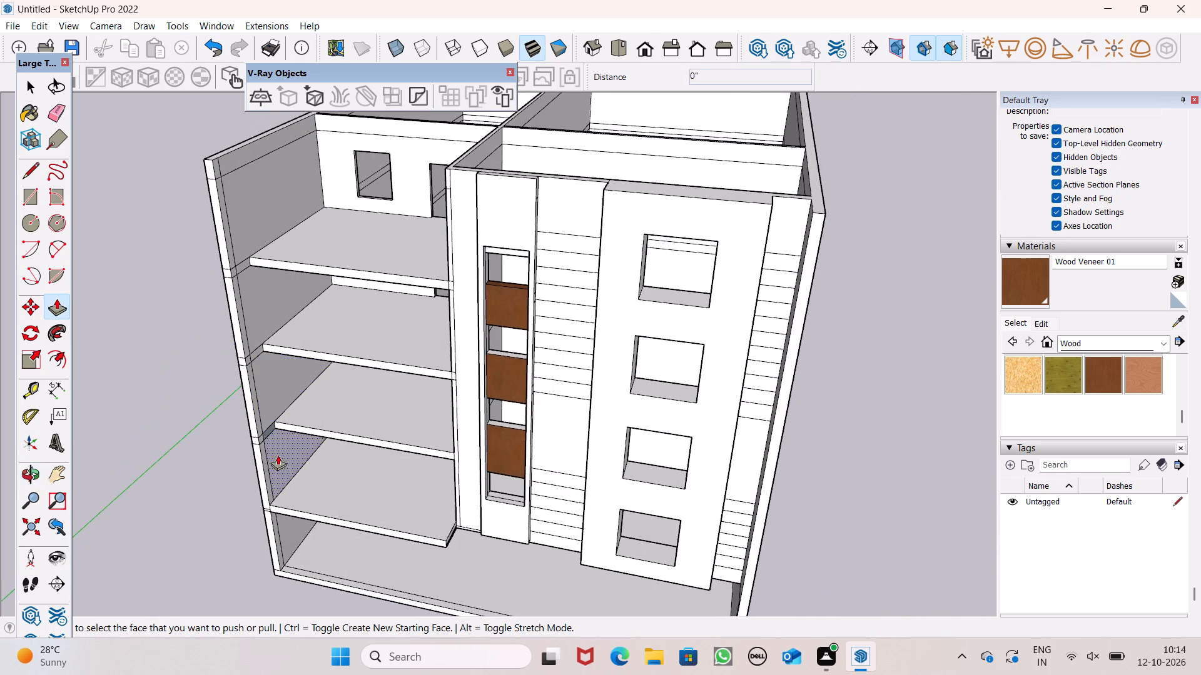
{"action": "scroll", "coordinate": [272, 452], "scroll_direction": "up", "scroll_amount": 6}
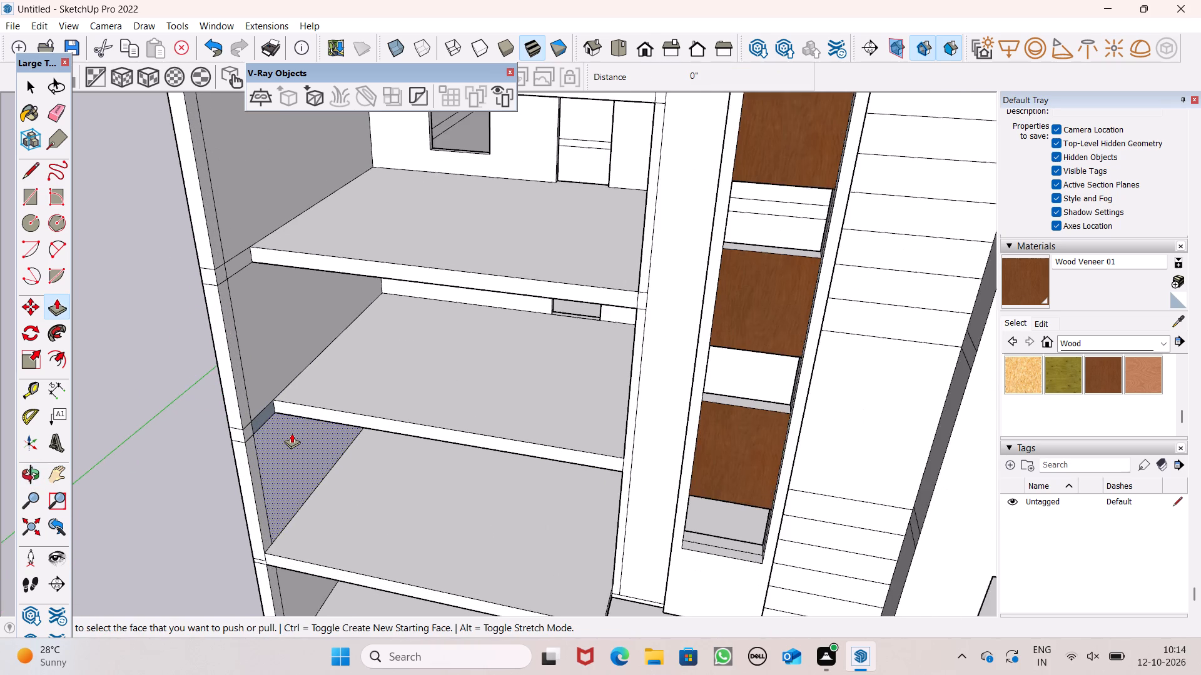
{"action": "scroll", "coordinate": [291, 433], "scroll_direction": "up", "scroll_amount": 1}
{"action": "left_click_drag", "start_coordinate": [286, 403], "coordinate": [271, 421]}
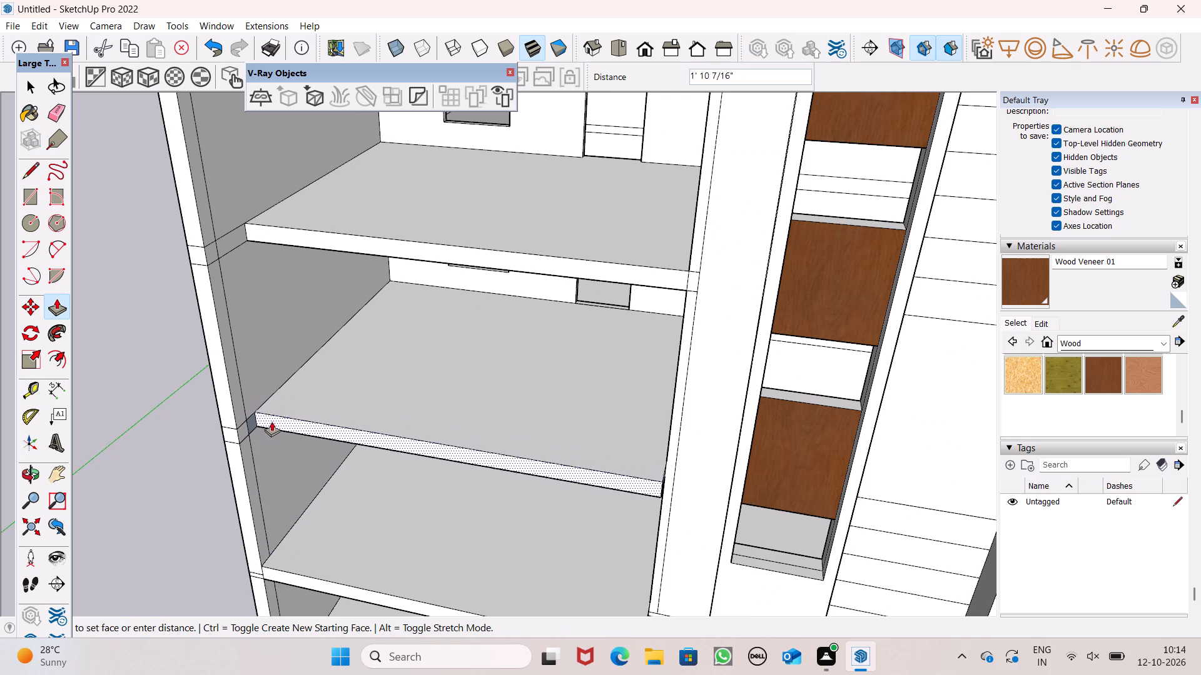
{"action": "left_click_drag", "start_coordinate": [271, 421], "coordinate": [263, 430]}
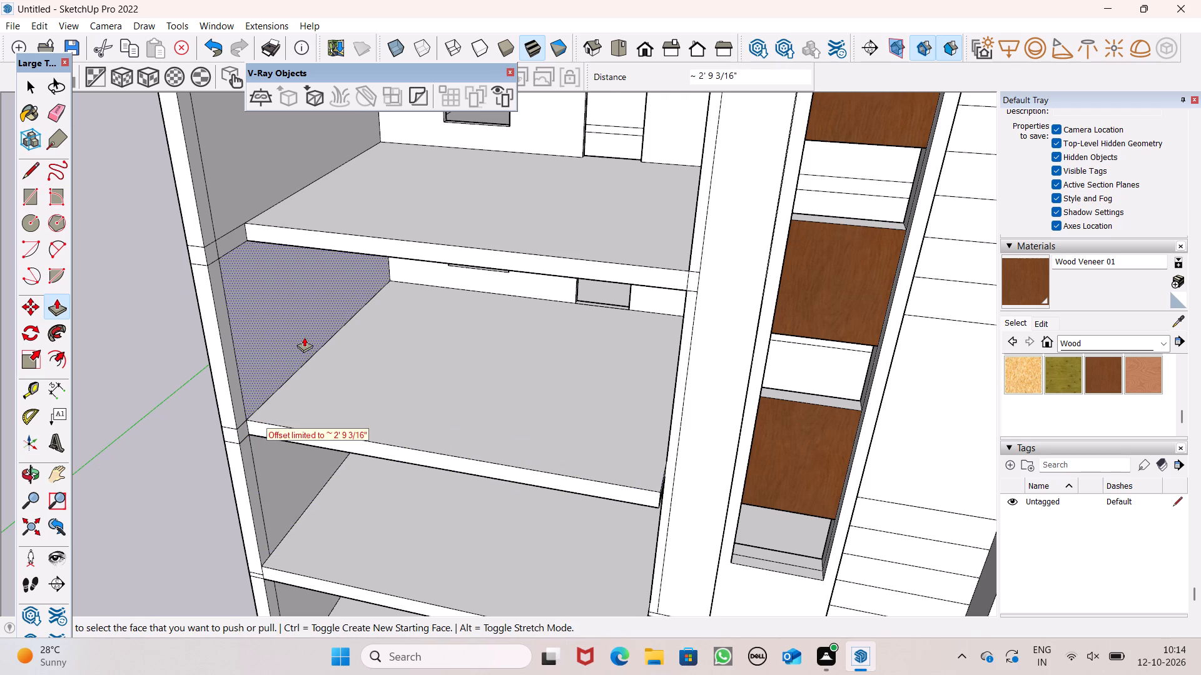
Push/Pull the front edge of the recessed bay's second-highest floor slab outward about 2' 9 3/16".
{"action": "scroll", "coordinate": [310, 336], "scroll_direction": "down", "scroll_amount": 1}
{"action": "scroll", "coordinate": [297, 298], "scroll_direction": "up", "scroll_amount": 3}
{"action": "left_click_drag", "start_coordinate": [271, 221], "coordinate": [256, 233]}
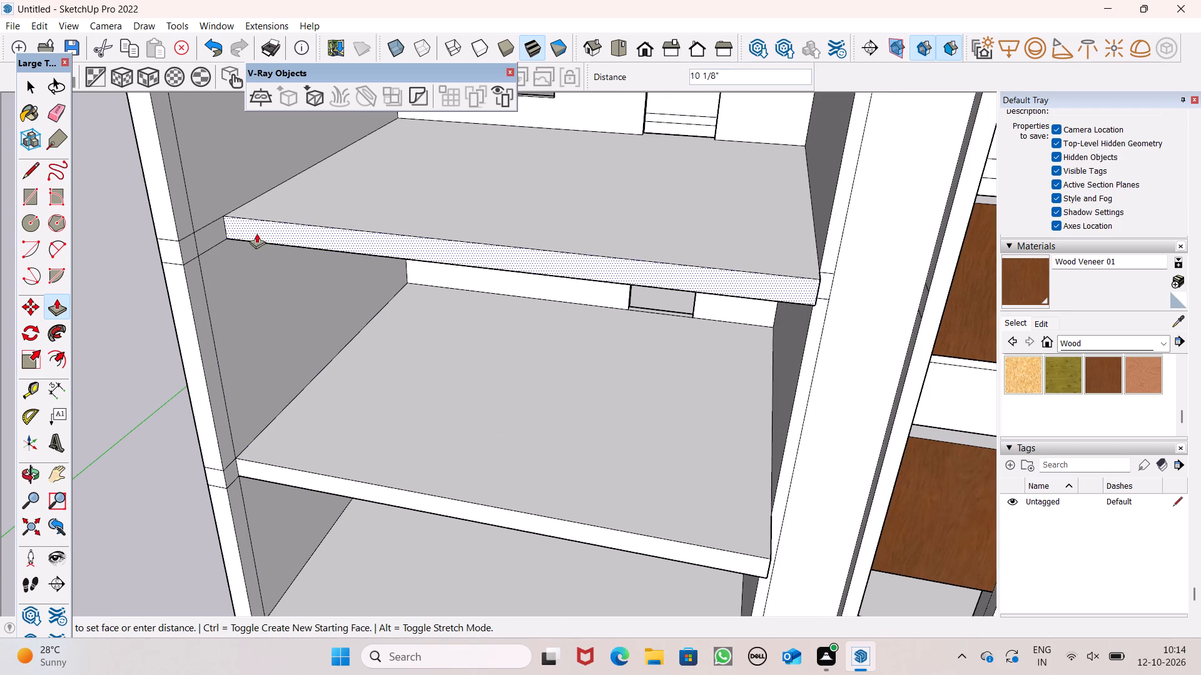
{"action": "left_click_drag", "start_coordinate": [256, 233], "coordinate": [224, 262]}
{"action": "scroll", "coordinate": [253, 312], "scroll_direction": "down", "scroll_amount": 3}
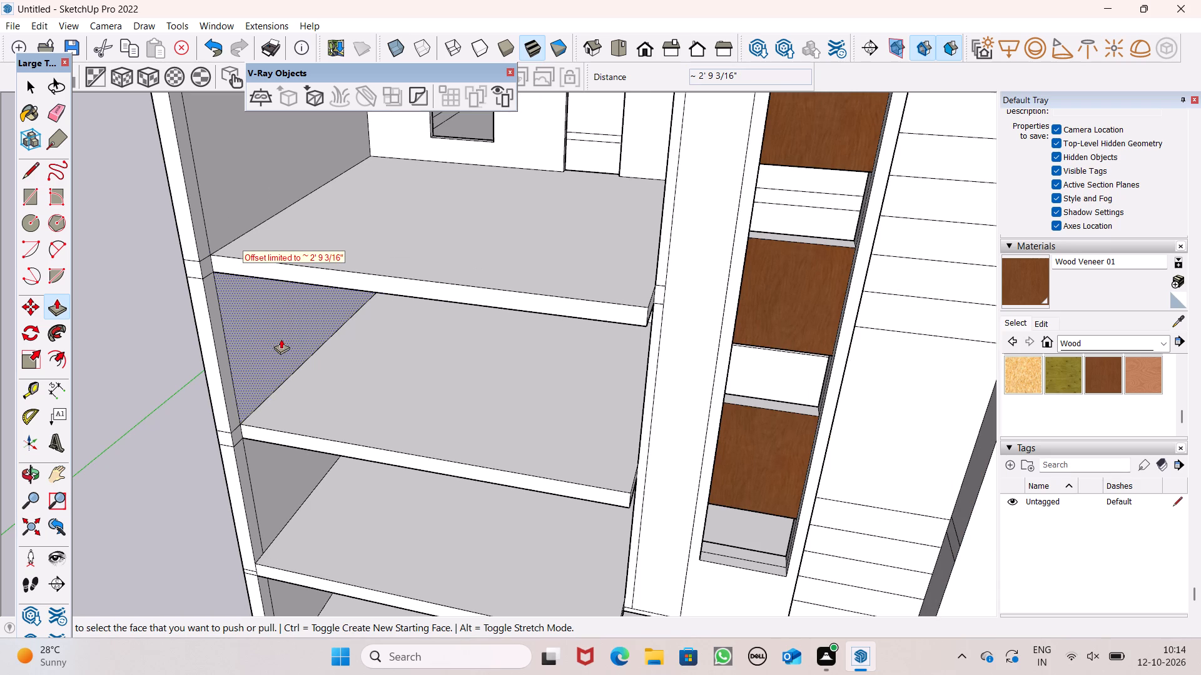
Push/Pull the front edge of the recessed bay's uppermost floor slab outward about 2' 9 3/16".
{"action": "scroll", "coordinate": [307, 307], "scroll_direction": "down", "scroll_amount": 3}
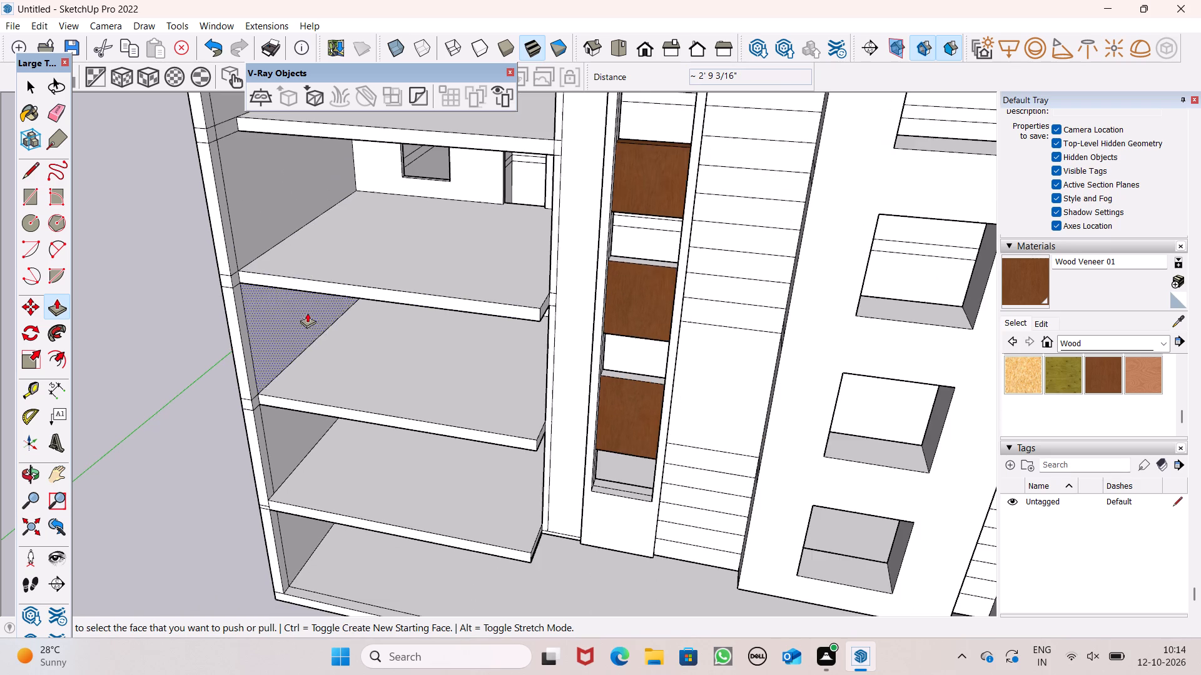
{"action": "scroll", "coordinate": [297, 311], "scroll_direction": "down", "scroll_amount": 4}
{"action": "scroll", "coordinate": [247, 122], "scroll_direction": "up", "scroll_amount": 6}
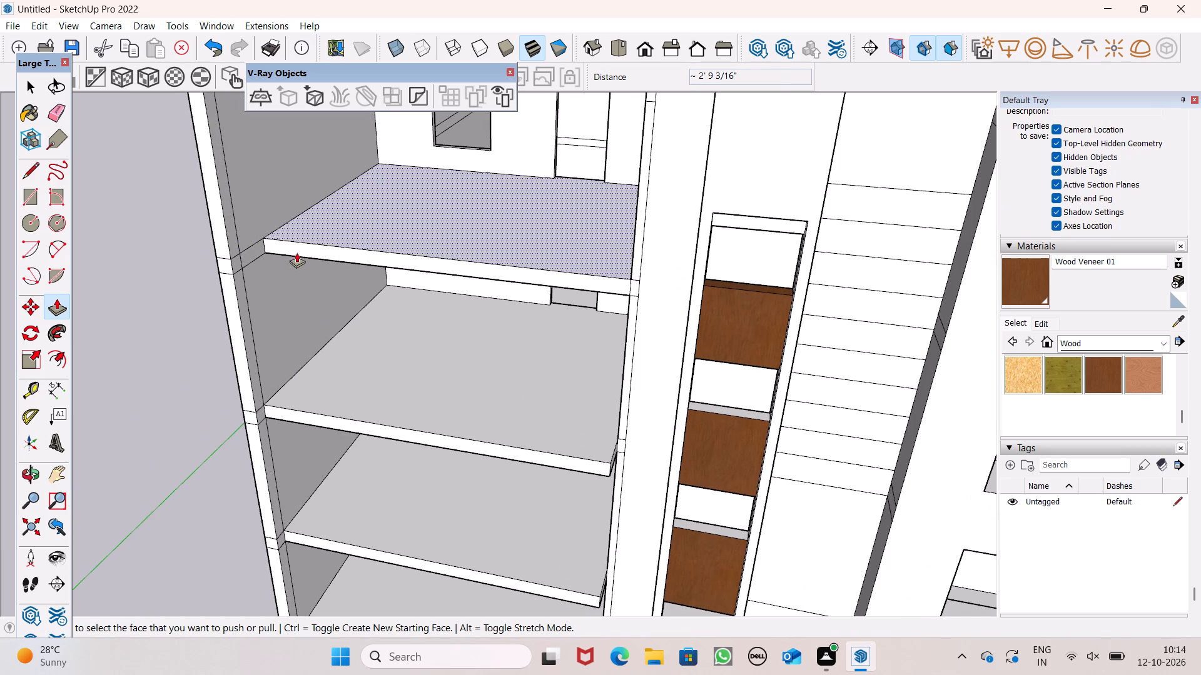
{"action": "left_click_drag", "start_coordinate": [302, 250], "coordinate": [277, 268]}
{"action": "scroll", "coordinate": [286, 219], "scroll_direction": "down", "scroll_amount": 2}
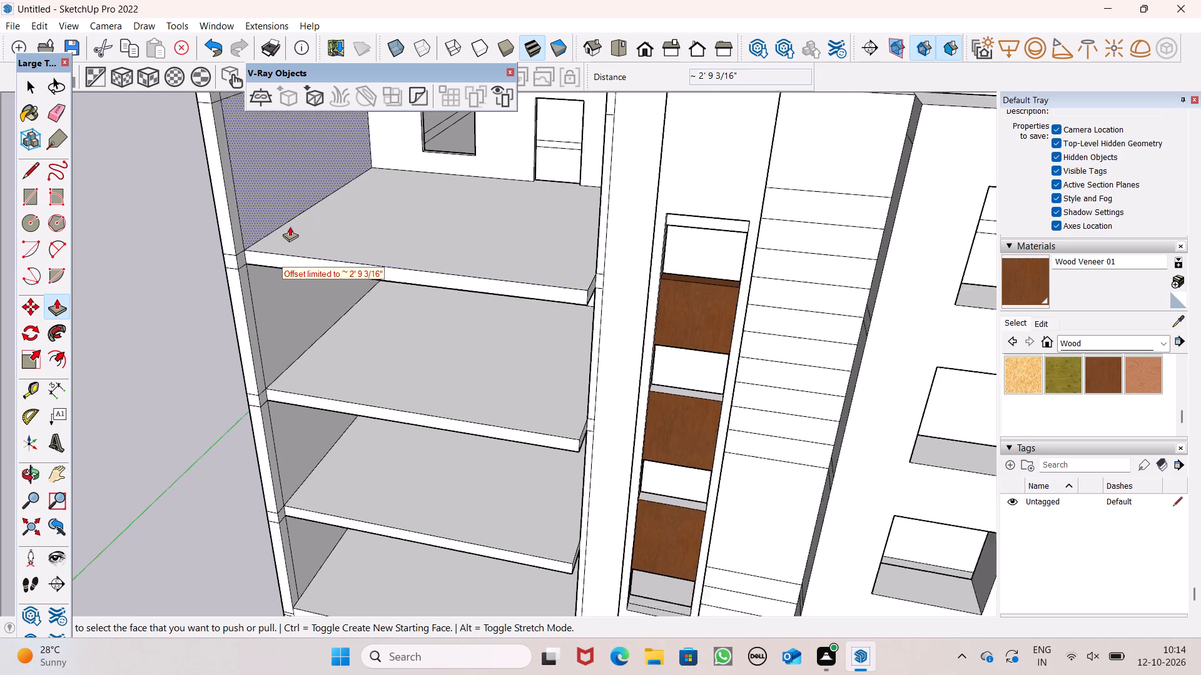
Examine the recessed bay's extended floor slabs against the rest of the facade from the front and from above.
{"action": "scroll", "coordinate": [290, 226], "scroll_direction": "down", "scroll_amount": 6}
{"action": "middle_click_drag", "start_coordinate": [332, 266], "coordinate": [392, 237]}
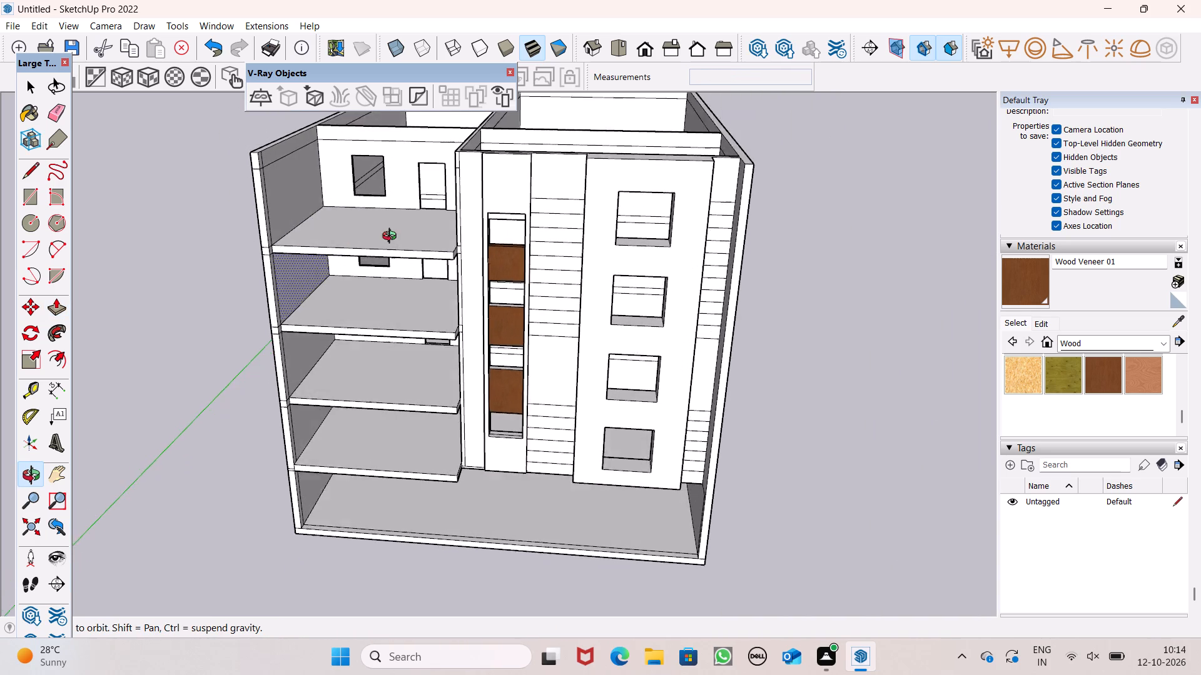
{"action": "middle_click_drag", "start_coordinate": [392, 237], "coordinate": [398, 239]}
{"action": "key", "text": "space"}
{"action": "scroll", "coordinate": [432, 264], "scroll_direction": "up", "scroll_amount": 5}
{"action": "scroll", "coordinate": [481, 238], "scroll_direction": "down", "scroll_amount": 4}
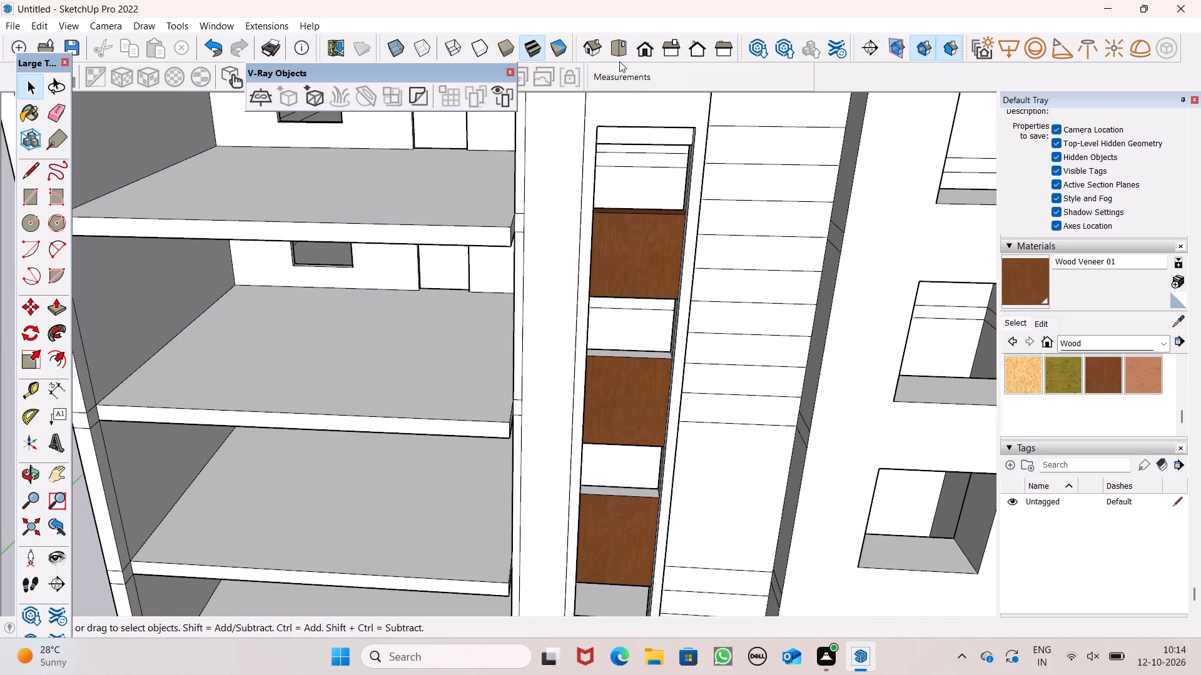
{"action": "scroll", "coordinate": [649, 100], "scroll_direction": "down", "scroll_amount": 1}
{"action": "scroll", "coordinate": [555, 181], "scroll_direction": "down", "scroll_amount": 2}
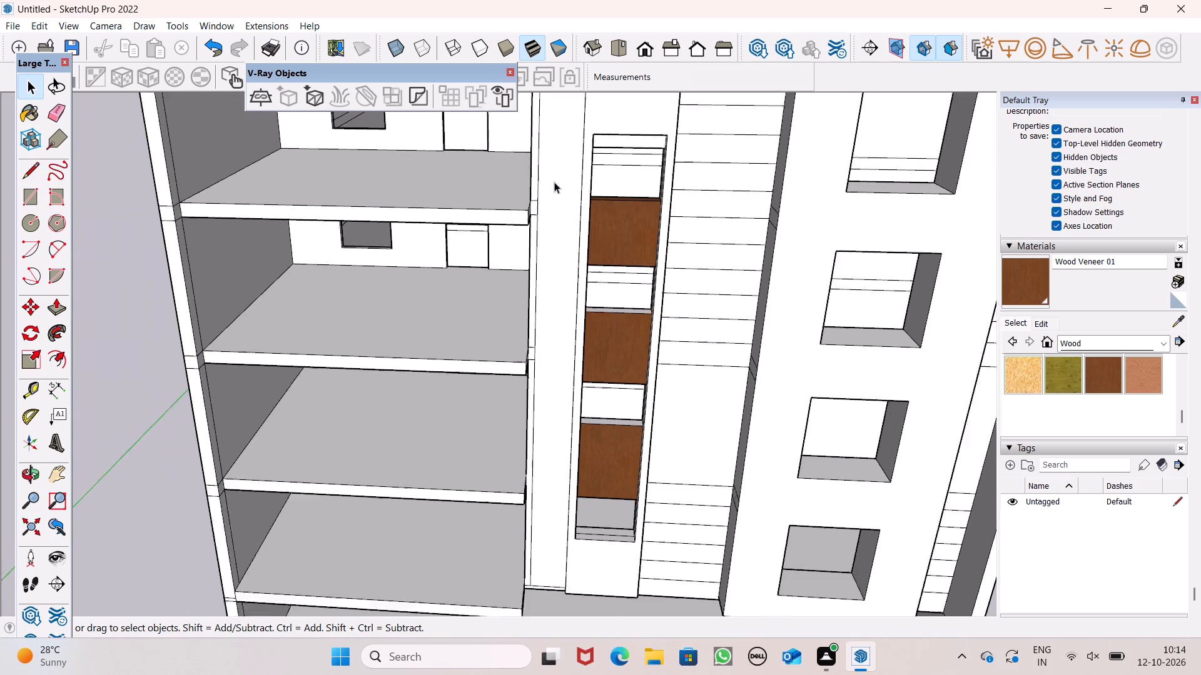
{"action": "scroll", "coordinate": [554, 182], "scroll_direction": "down", "scroll_amount": 1}
{"action": "scroll", "coordinate": [574, 309], "scroll_direction": "down", "scroll_amount": 1}
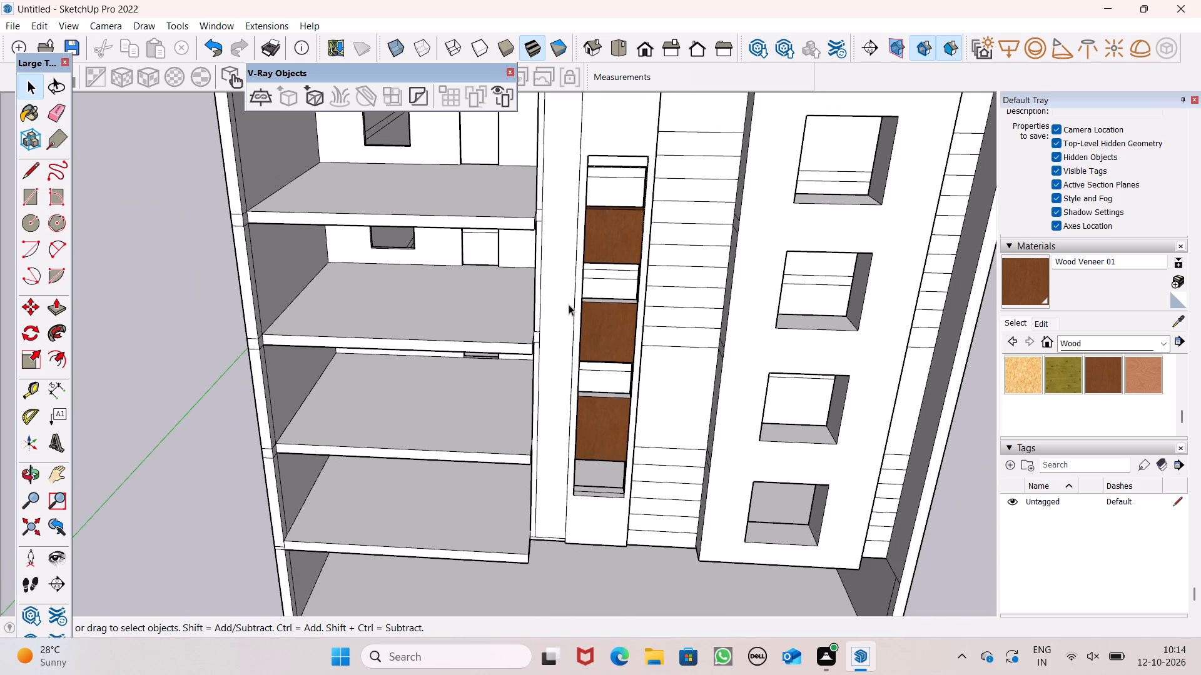
{"action": "middle_click_drag", "start_coordinate": [547, 311], "coordinate": [574, 418]}
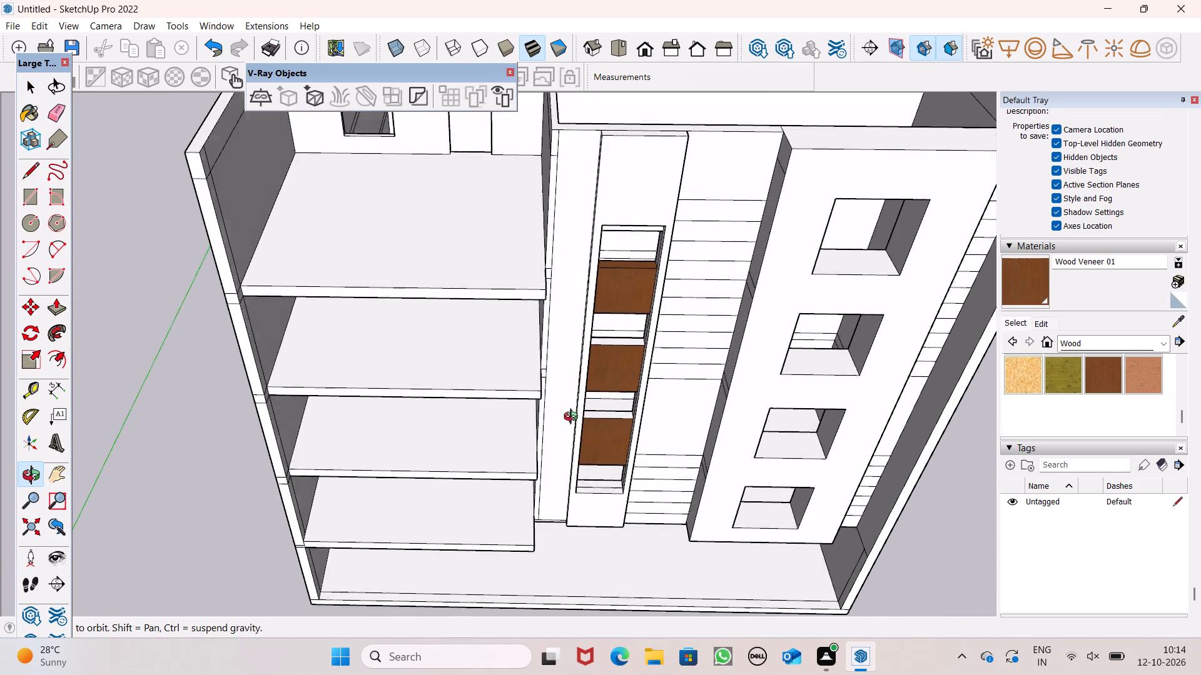
{"action": "middle_click_drag", "start_coordinate": [574, 418], "coordinate": [575, 417]}
{"action": "scroll", "coordinate": [413, 239], "scroll_direction": "down", "scroll_amount": 1}
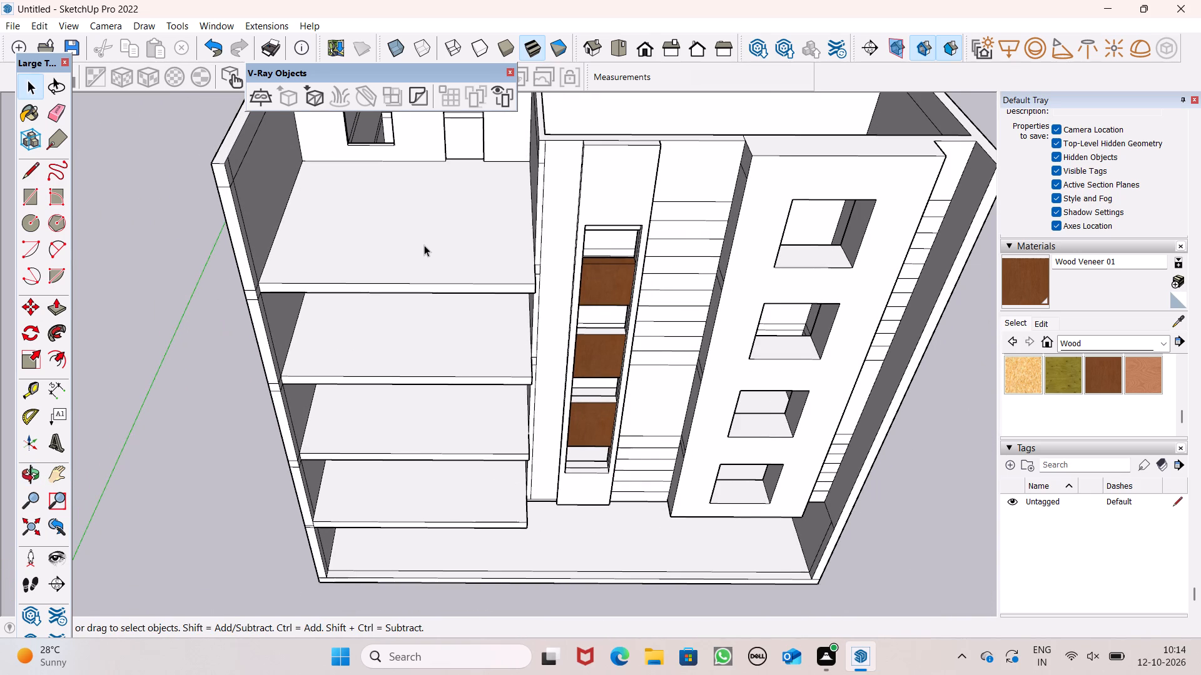
{"action": "scroll", "coordinate": [427, 248], "scroll_direction": "down", "scroll_amount": 1}
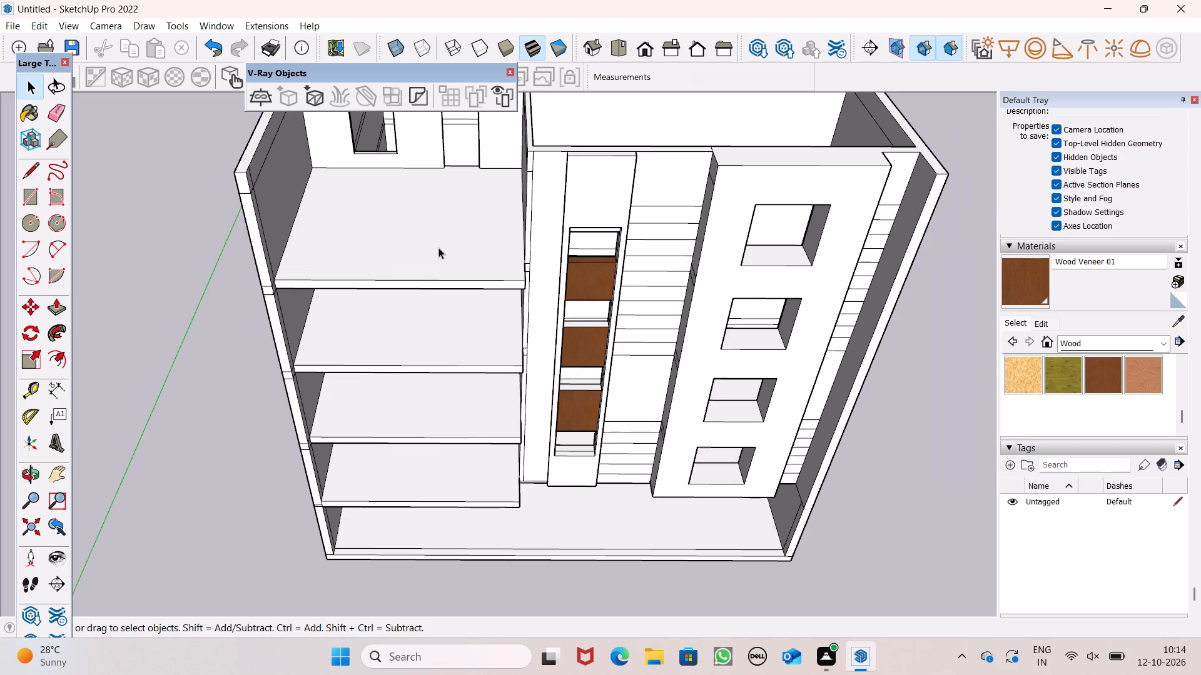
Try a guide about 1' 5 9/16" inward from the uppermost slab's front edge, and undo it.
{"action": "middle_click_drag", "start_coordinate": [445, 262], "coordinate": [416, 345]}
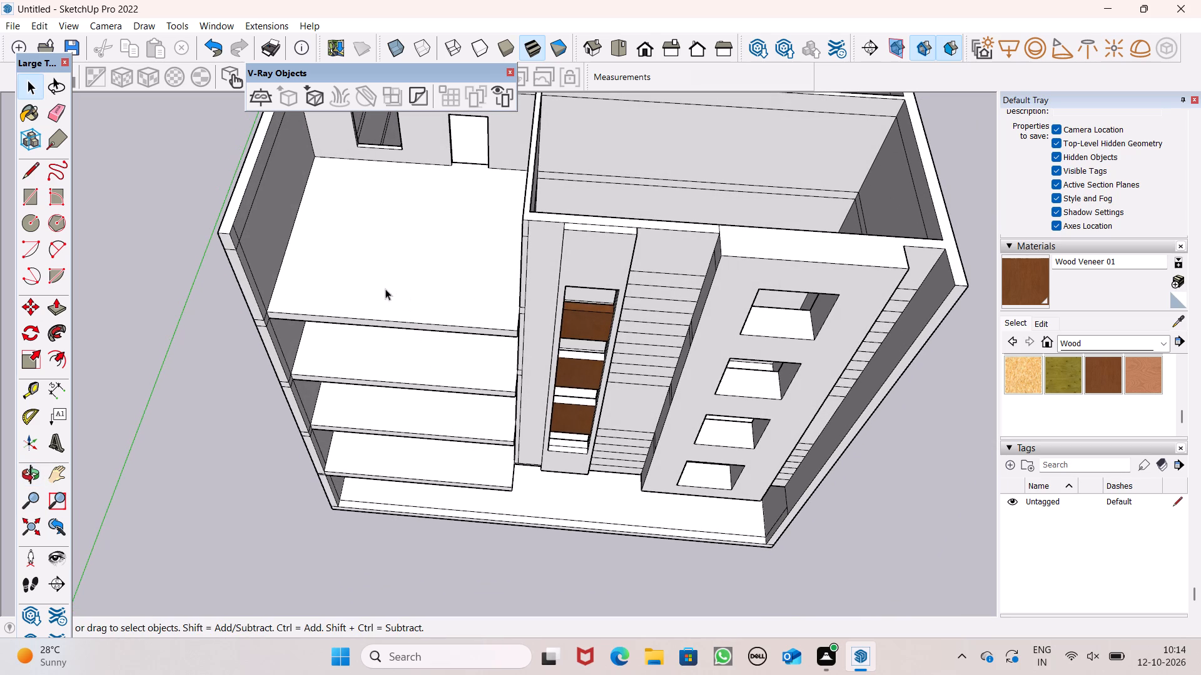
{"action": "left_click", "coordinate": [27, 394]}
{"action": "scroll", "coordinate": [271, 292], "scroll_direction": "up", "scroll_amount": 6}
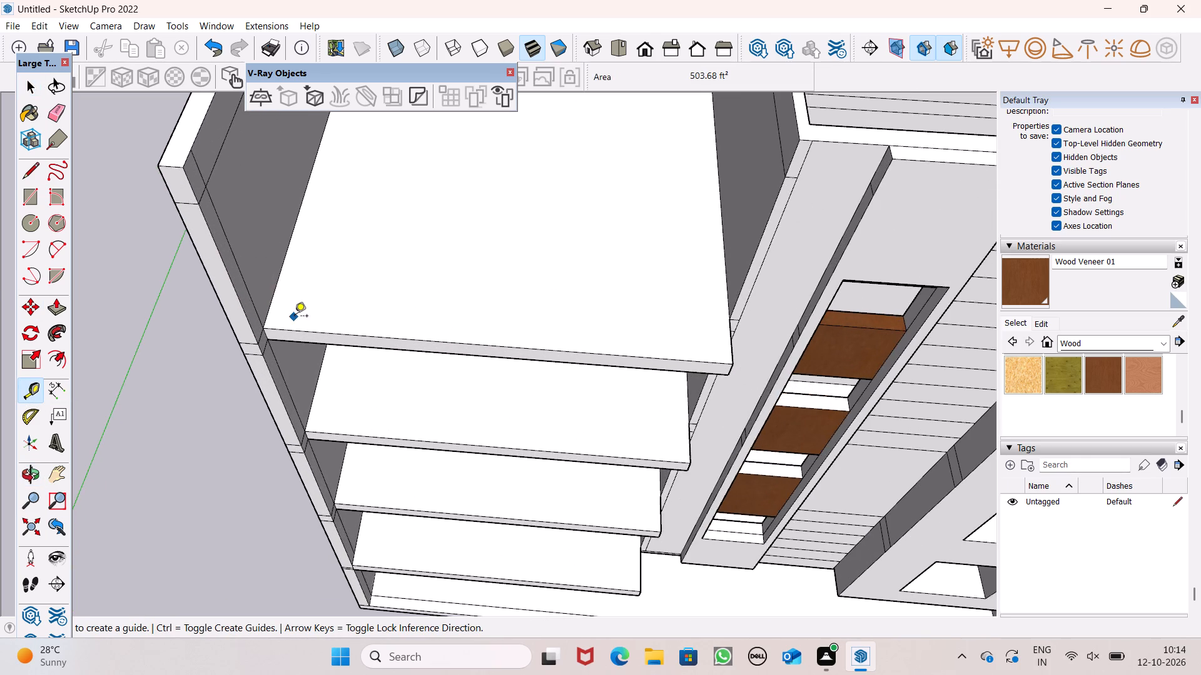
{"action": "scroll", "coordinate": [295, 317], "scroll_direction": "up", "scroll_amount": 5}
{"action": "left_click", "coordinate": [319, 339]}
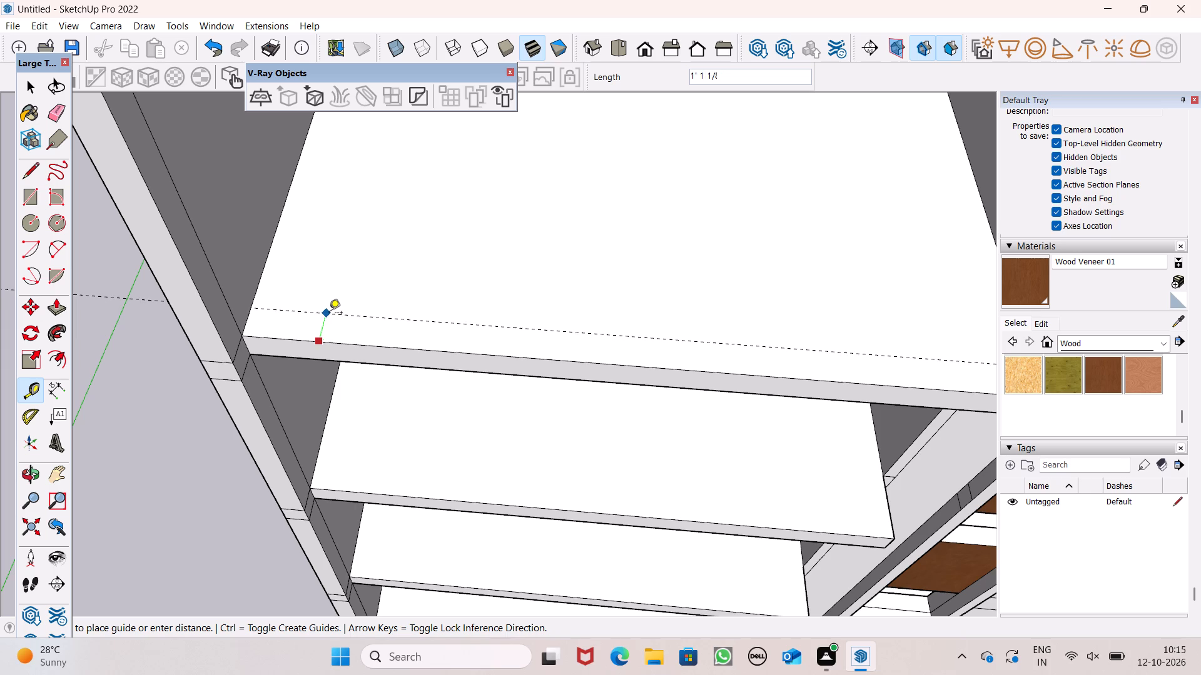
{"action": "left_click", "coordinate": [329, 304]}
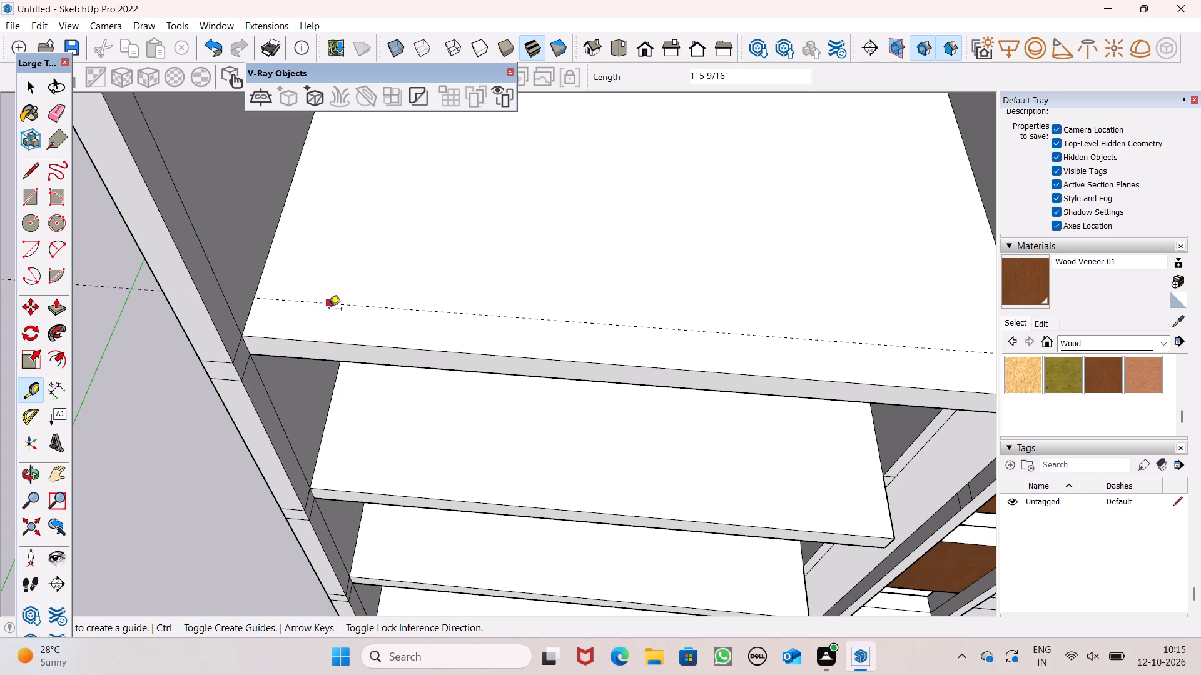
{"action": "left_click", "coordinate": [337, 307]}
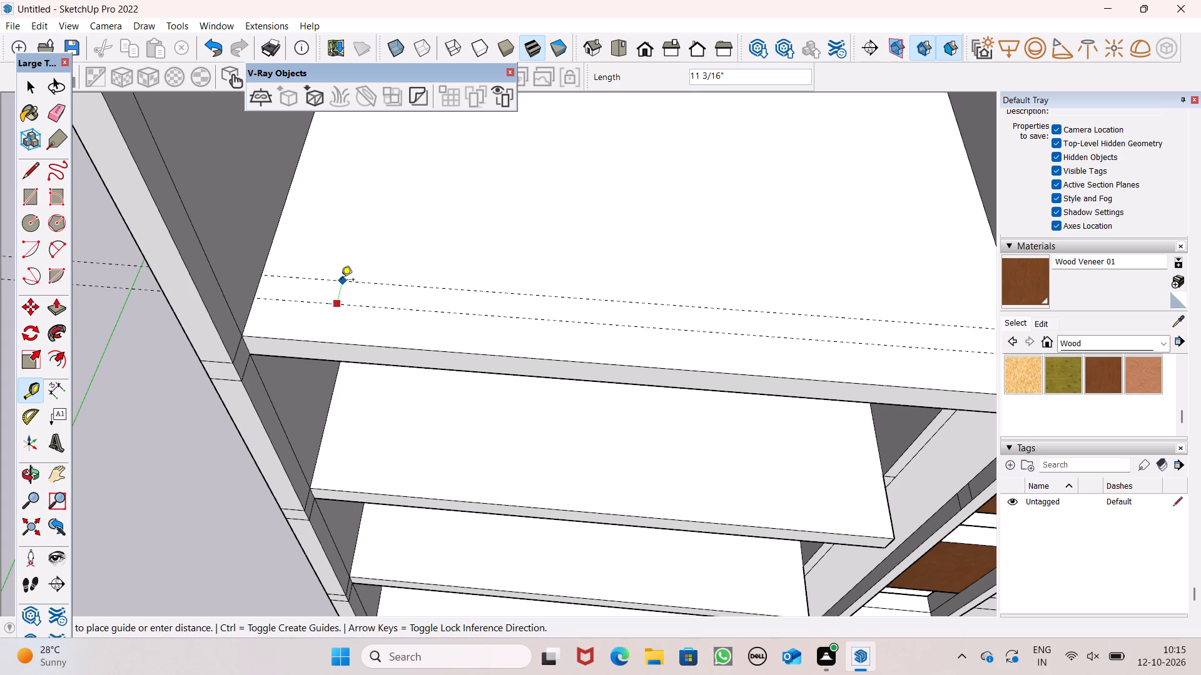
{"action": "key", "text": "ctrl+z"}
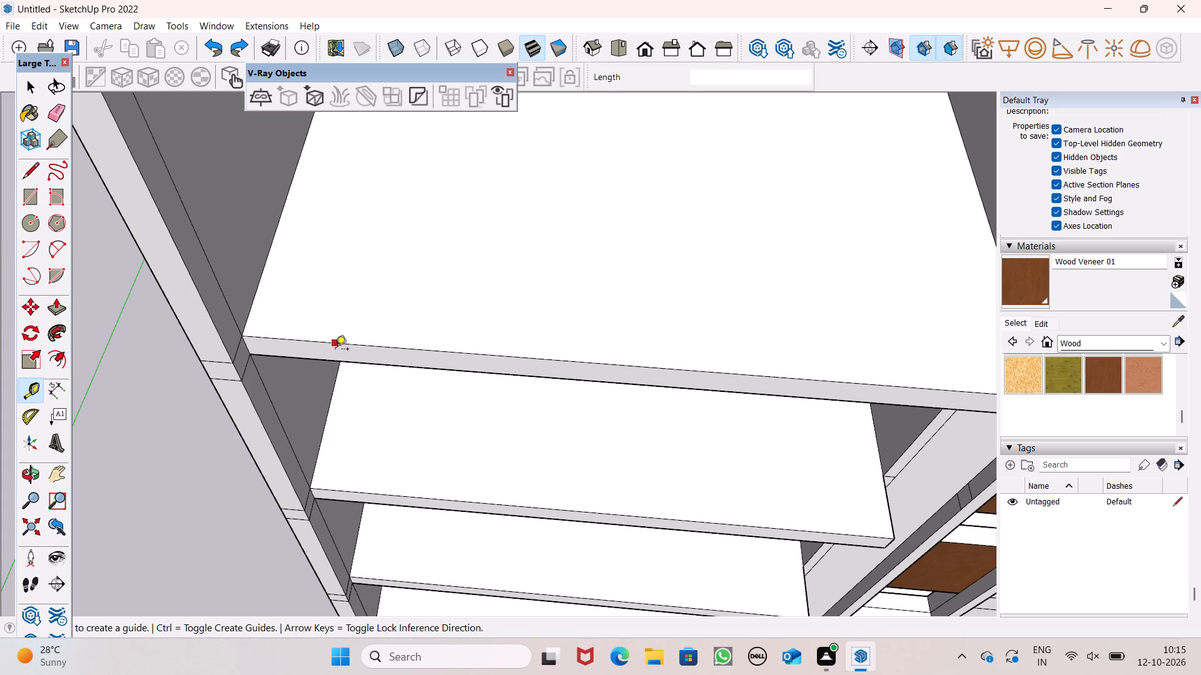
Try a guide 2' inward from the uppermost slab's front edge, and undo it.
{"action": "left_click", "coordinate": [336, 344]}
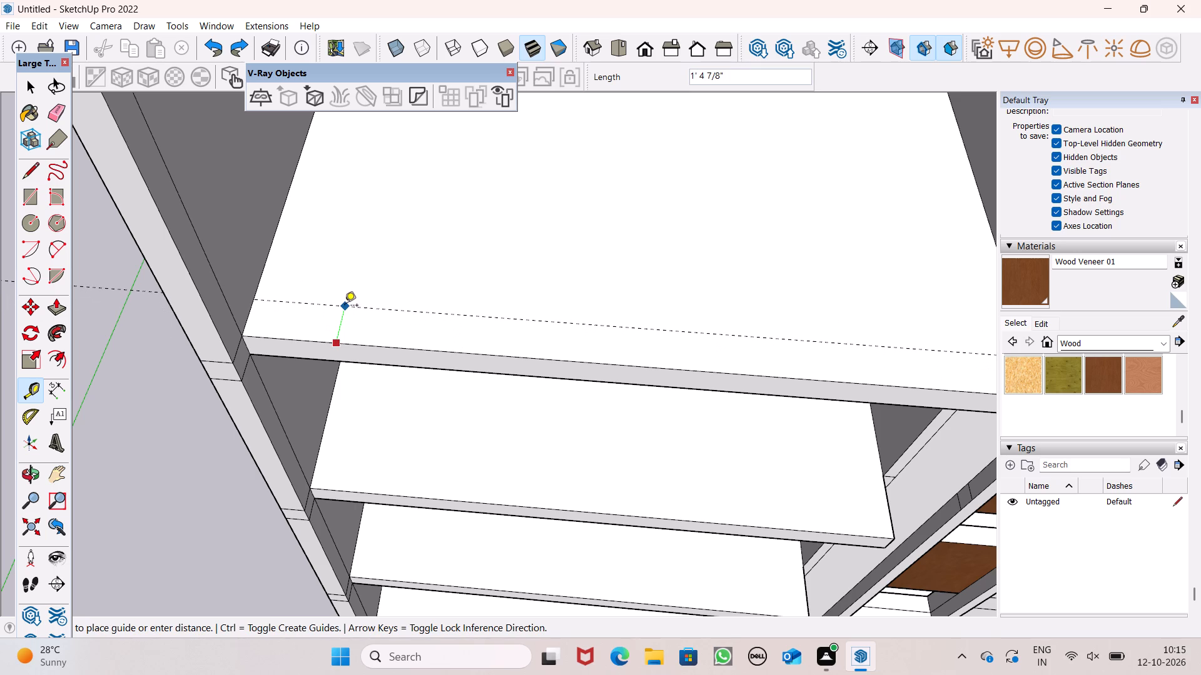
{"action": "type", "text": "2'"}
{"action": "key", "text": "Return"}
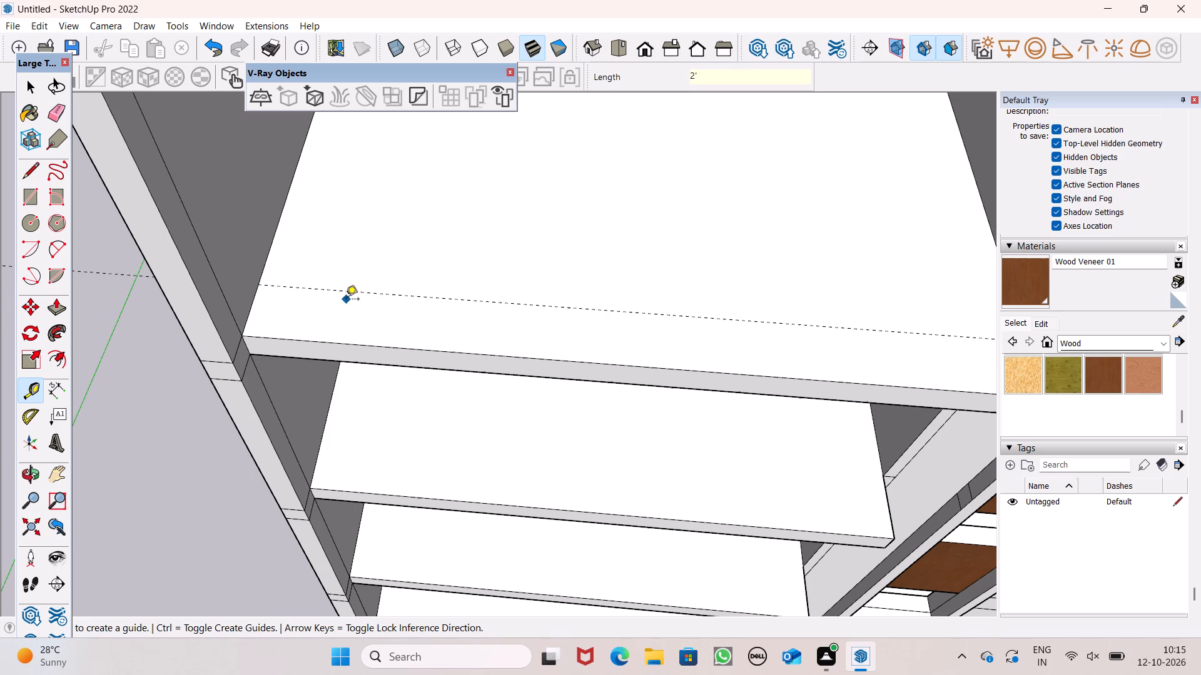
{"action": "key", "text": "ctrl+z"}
Place a guide 1'5" inward from the uppermost slab's front edge and a second guide 6" further in.
{"action": "left_click", "coordinate": [338, 346]}
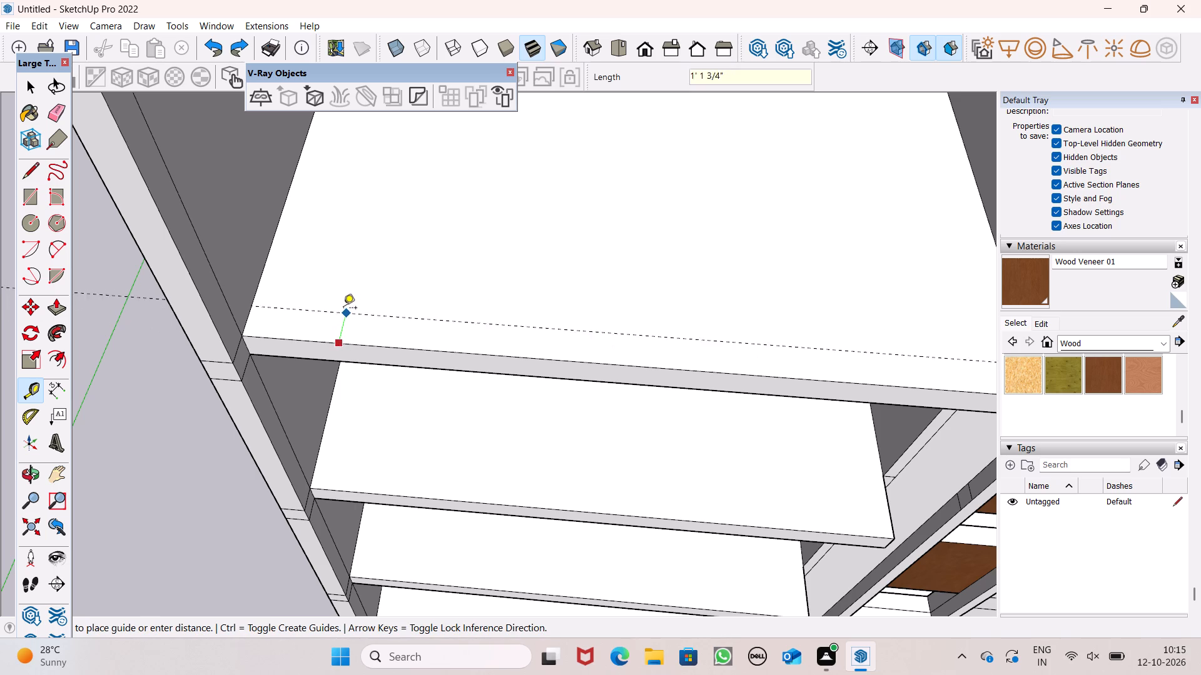
{"action": "type", "text": "1'5\""}
{"action": "key", "text": "Return"}
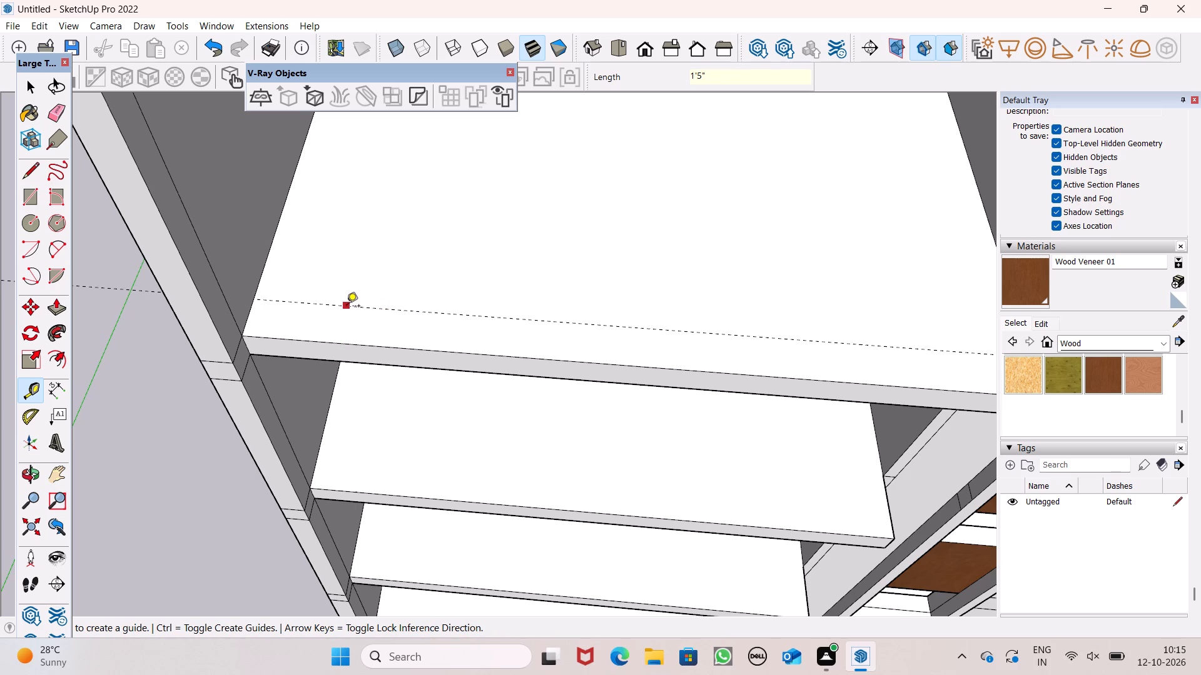
{"action": "left_click", "coordinate": [338, 306]}
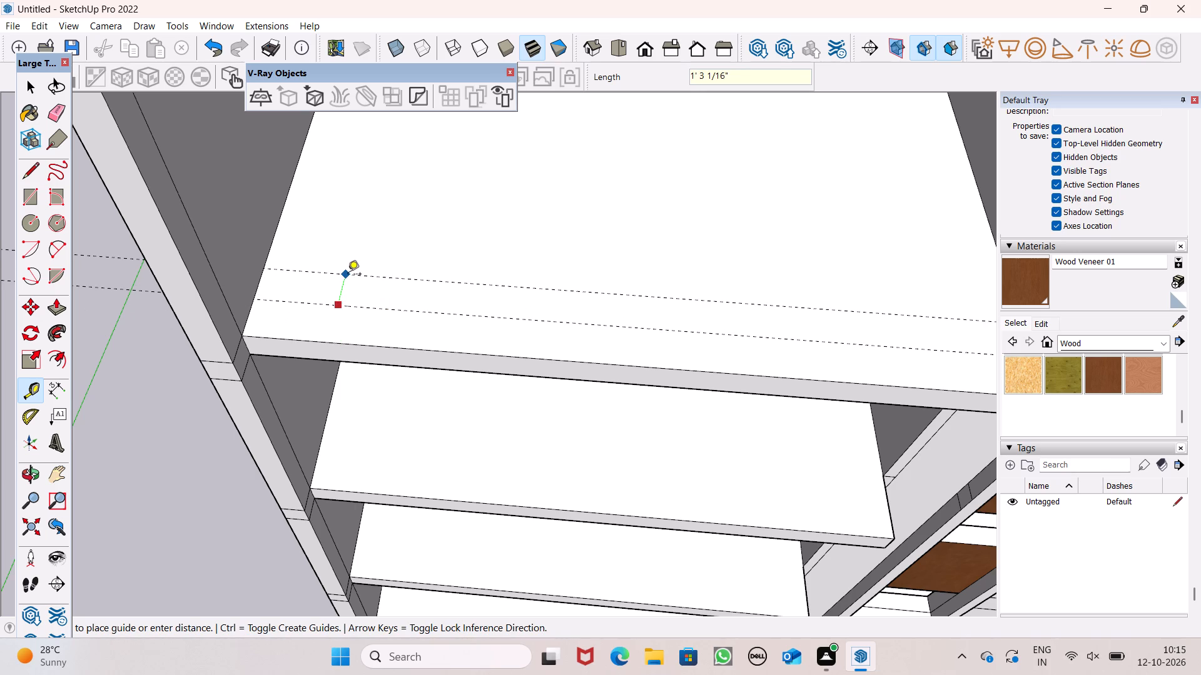
{"action": "scroll", "coordinate": [348, 275], "scroll_direction": "down", "scroll_amount": 1}
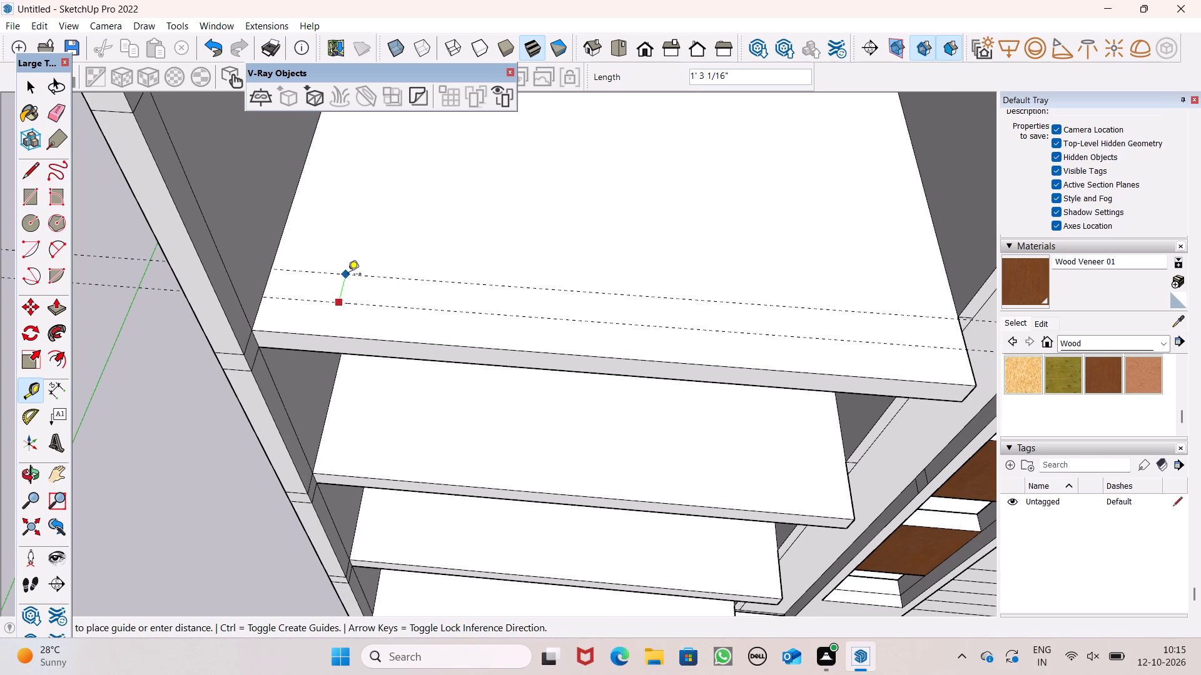
{"action": "scroll", "coordinate": [348, 275], "scroll_direction": "up", "scroll_amount": 1}
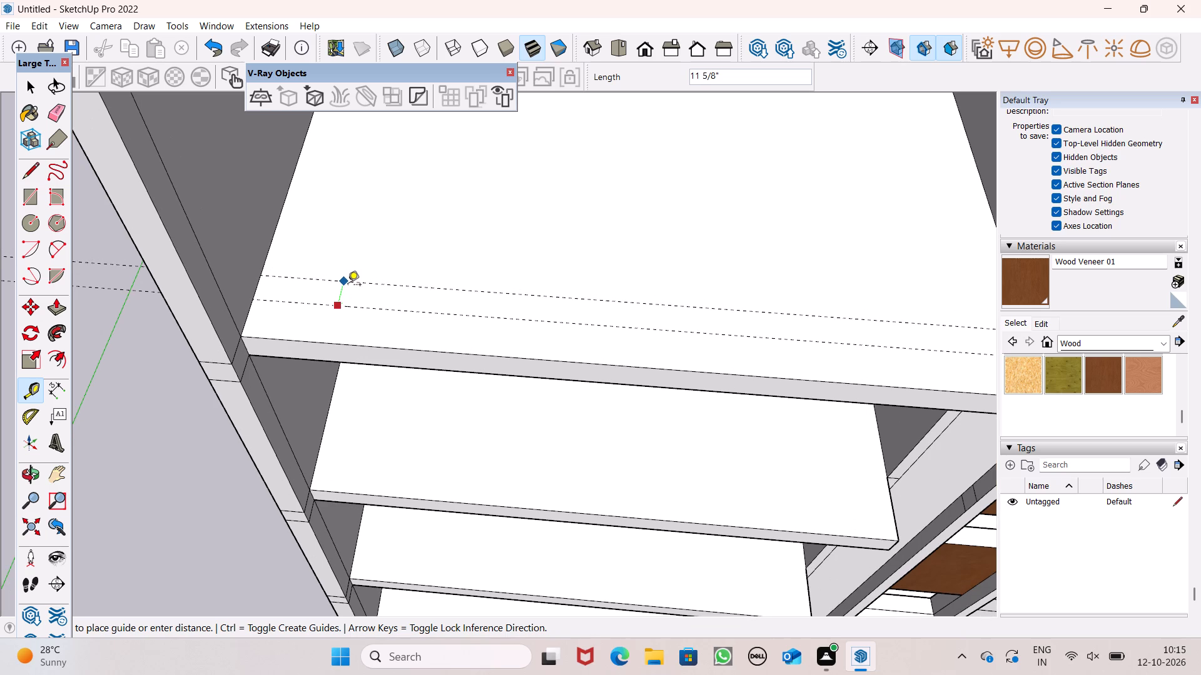
{"action": "type", "text": "6\""}
{"action": "key", "text": "Return"}
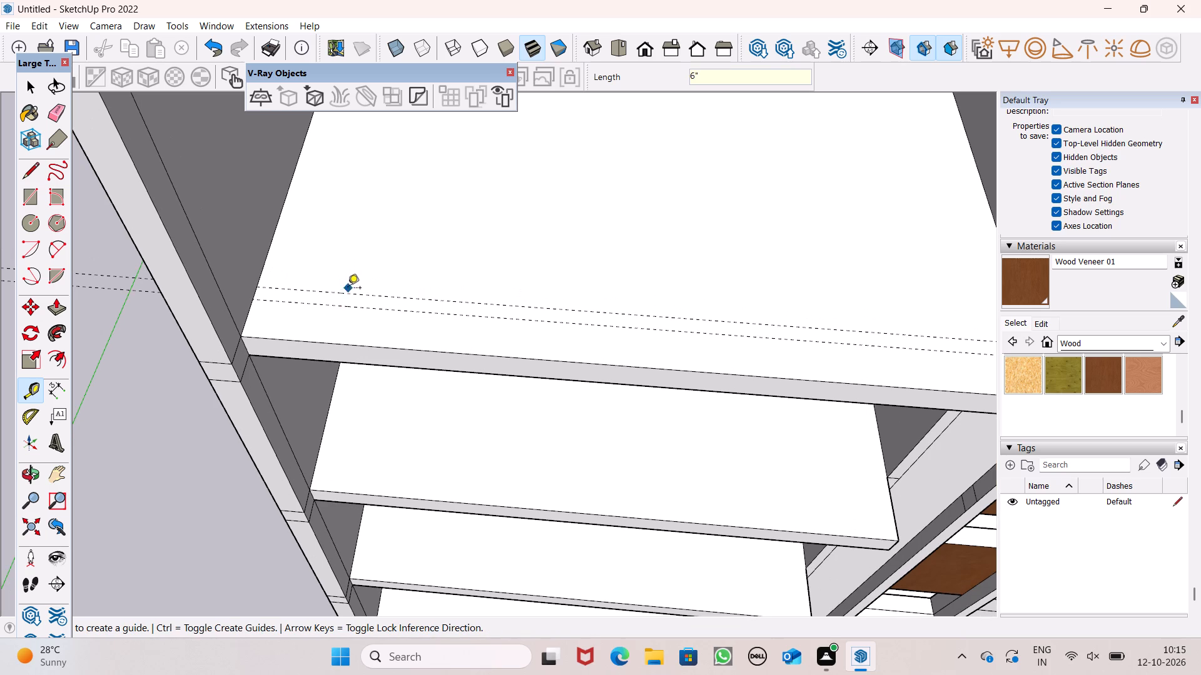
Place a guide 1'5" inward from the second-highest slab's front edge and a second guide 4" further in.
{"action": "scroll", "coordinate": [370, 224], "scroll_direction": "down", "scroll_amount": 5}
{"action": "scroll", "coordinate": [377, 443], "scroll_direction": "up", "scroll_amount": 6}
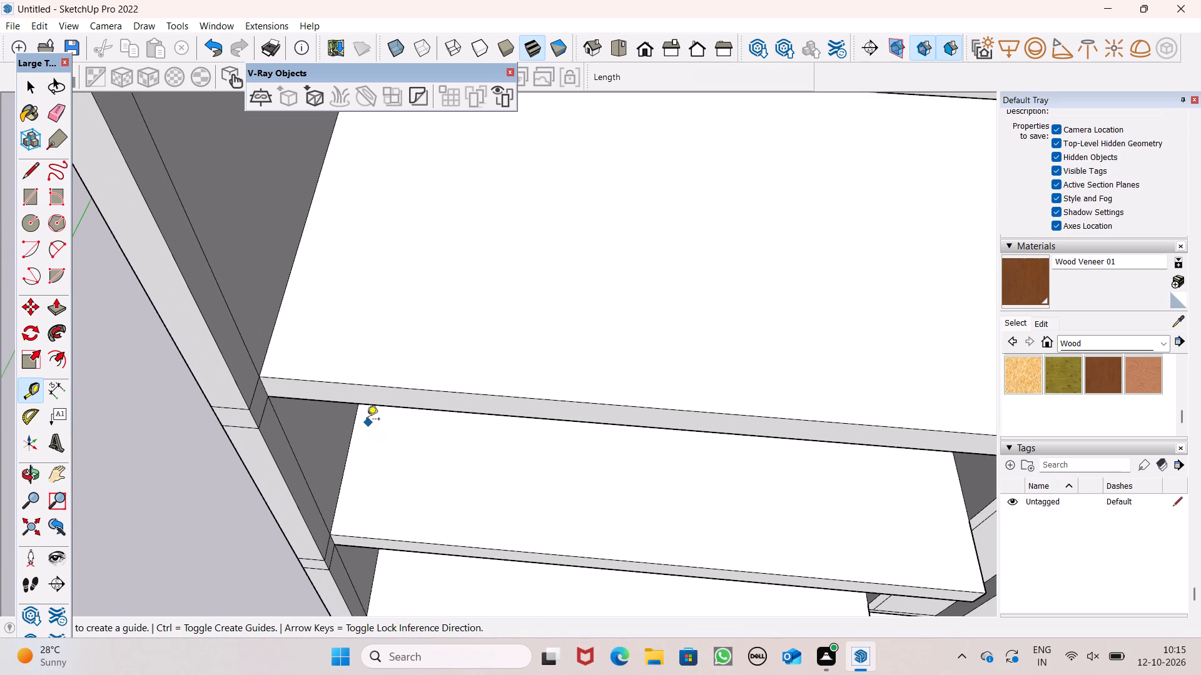
{"action": "left_click", "coordinate": [367, 386]}
{"action": "type", "text": "1'5"}
{"action": "key", "text": "shift+quotedbl"}
{"action": "key", "text": "Return"}
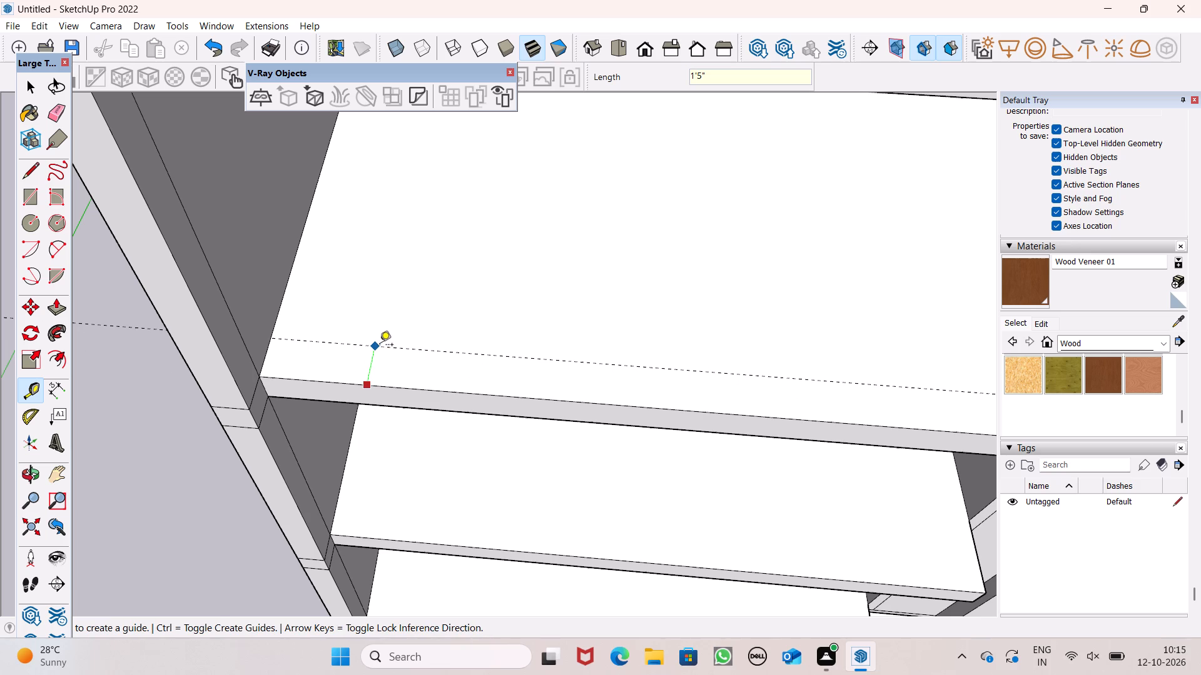
{"action": "left_click", "coordinate": [380, 342]}
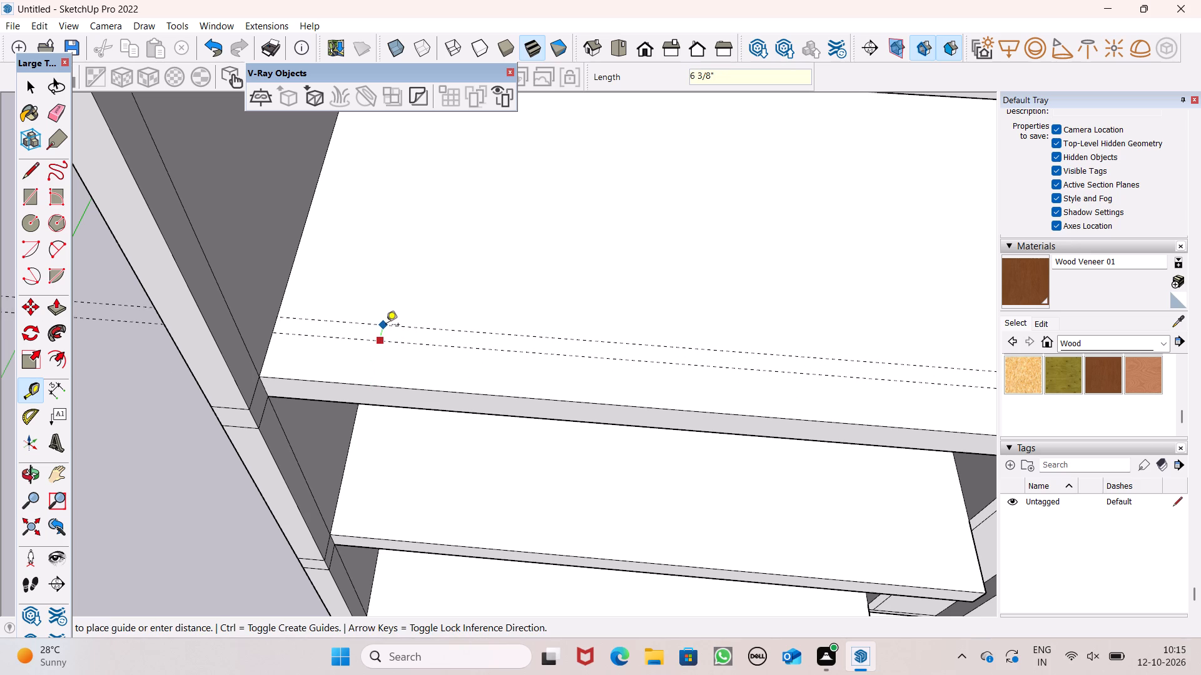
{"action": "type", "text": "4\""}
{"action": "key", "text": "Return"}
Place a guide 1'5" inward from the third-highest slab's front edge.
{"action": "scroll", "coordinate": [389, 296], "scroll_direction": "down", "scroll_amount": 5}
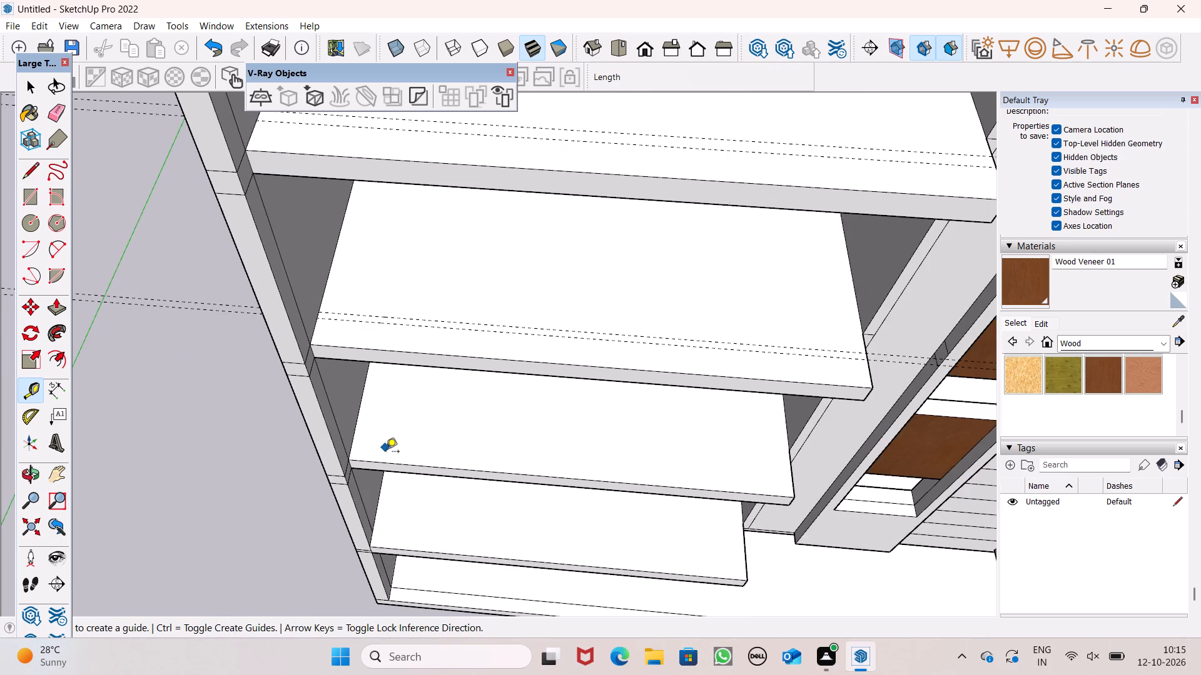
{"action": "scroll", "coordinate": [386, 452], "scroll_direction": "up", "scroll_amount": 5}
{"action": "left_click", "coordinate": [405, 466]}
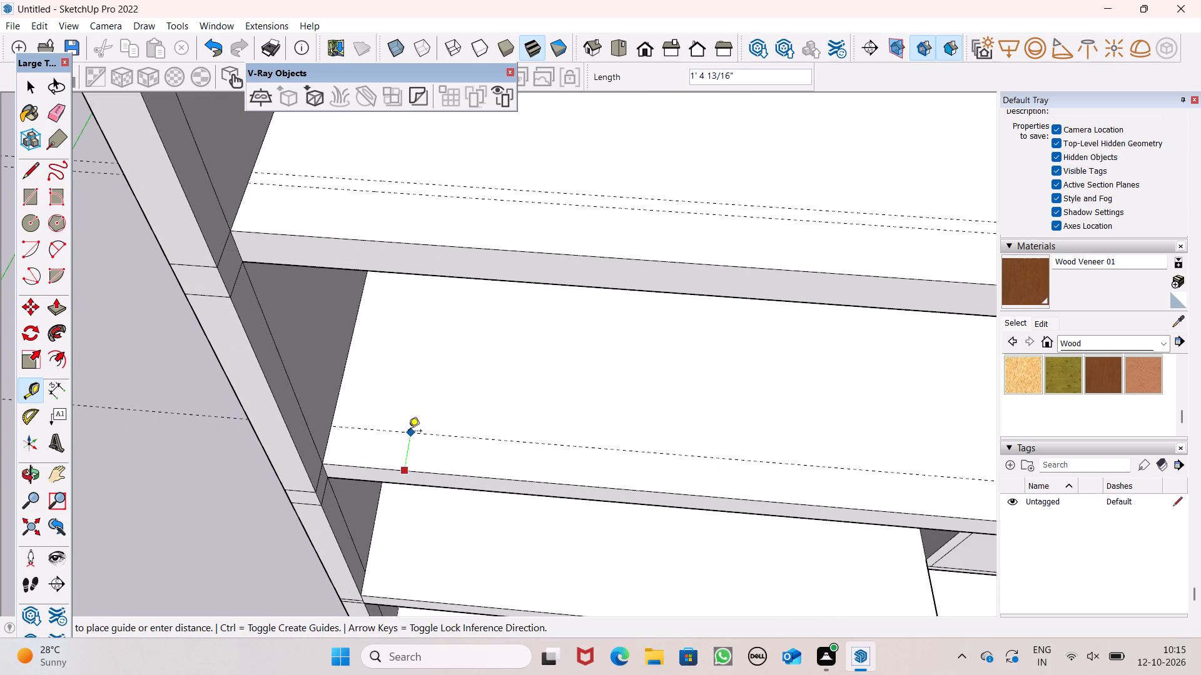
{"action": "key", "text": "1"}
{"action": "key", "text": "apostrophe"}
{"action": "key", "text": "5"}
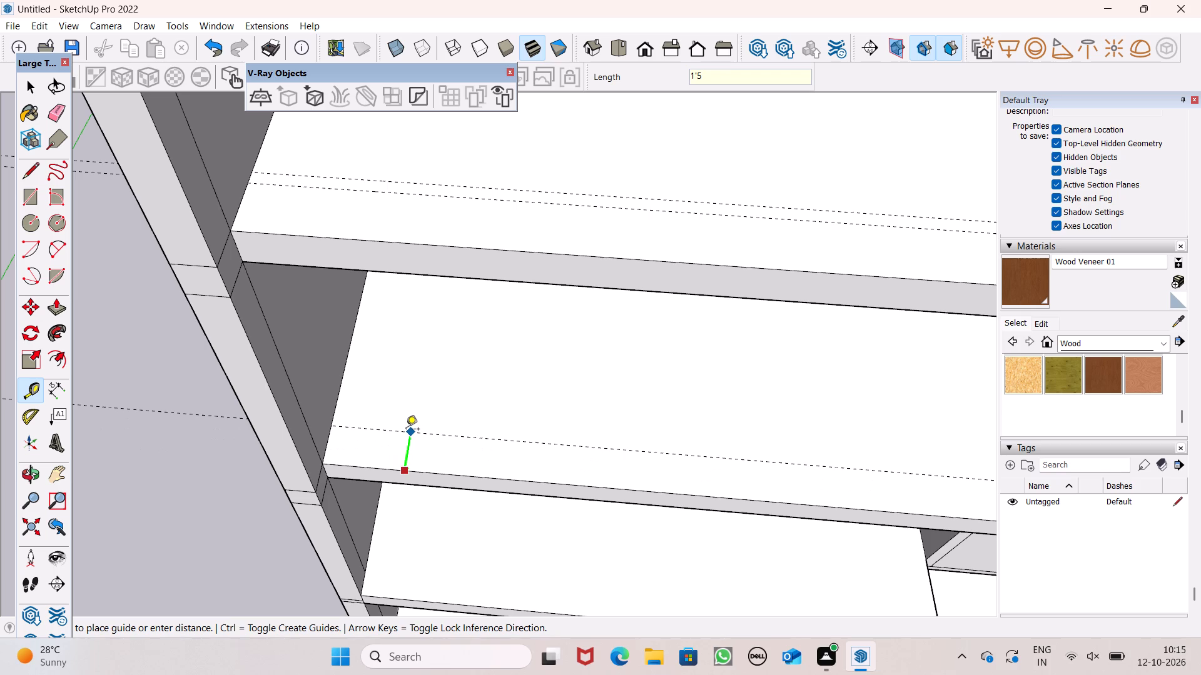
{"action": "key", "text": "shift+quotedbl"}
{"action": "key", "text": "Return"}
Place a second guide 4" further in from the 1'5" guide on the third-highest slab.
{"action": "key", "text": "backslash"}
{"action": "left_click", "coordinate": [404, 431]}
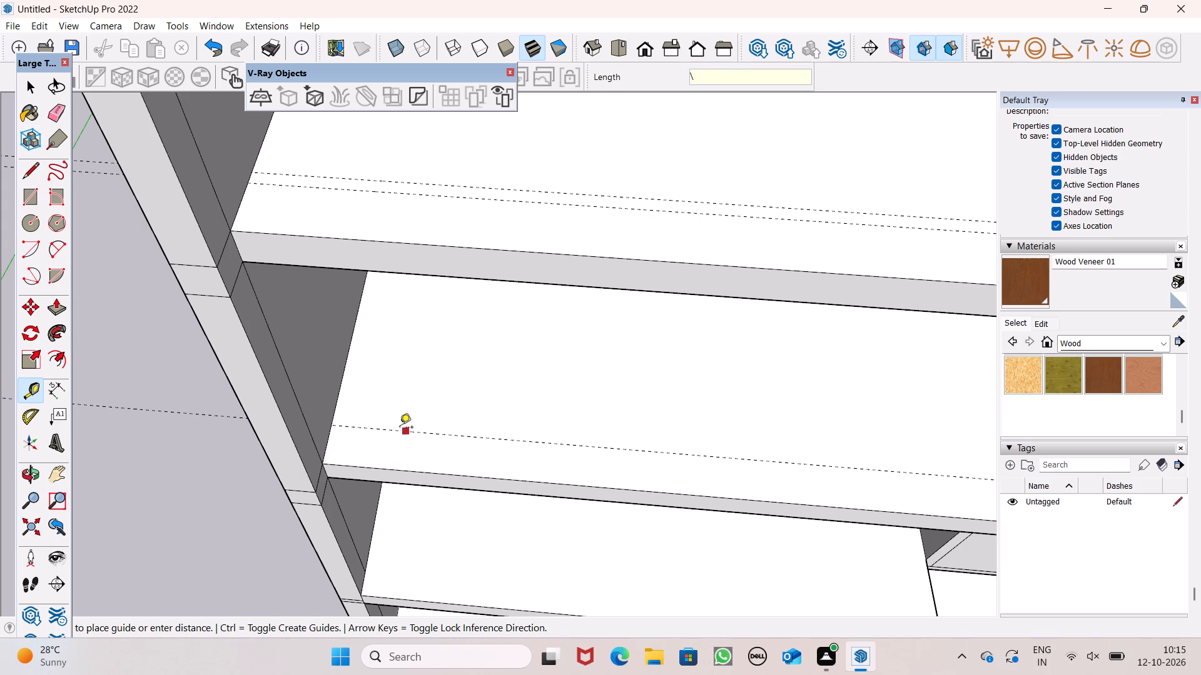
{"action": "left_click", "coordinate": [400, 427]}
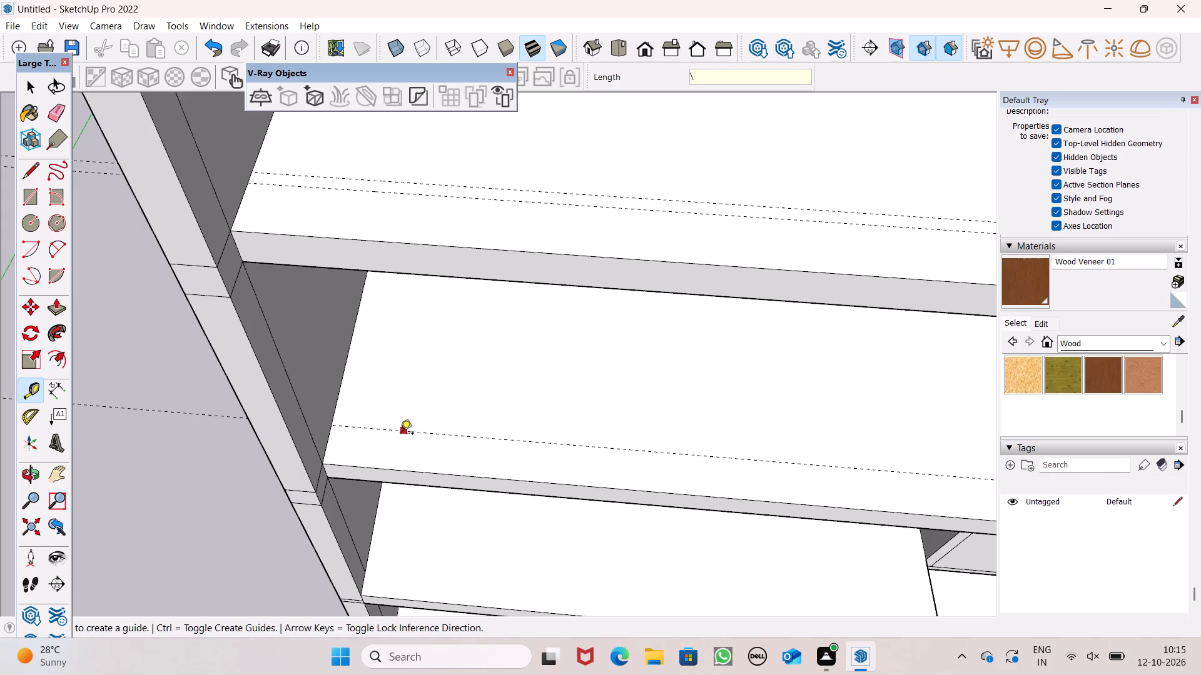
{"action": "key", "text": "space"}
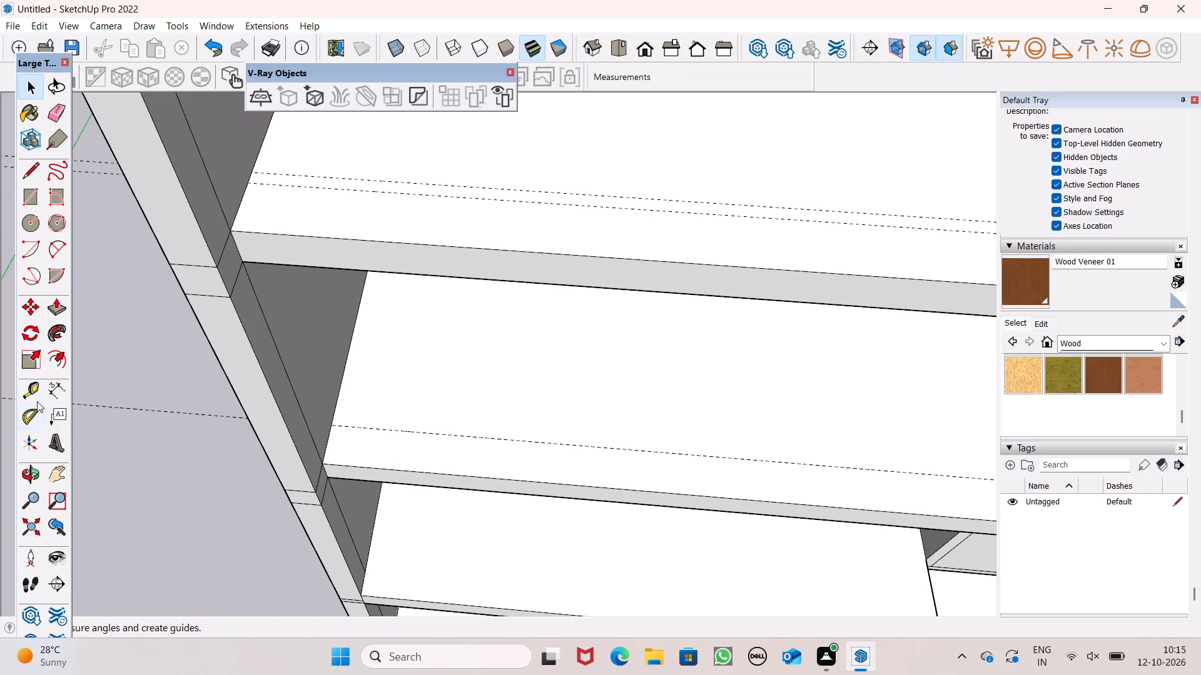
{"action": "left_click", "coordinate": [33, 393]}
{"action": "left_click", "coordinate": [435, 435]}
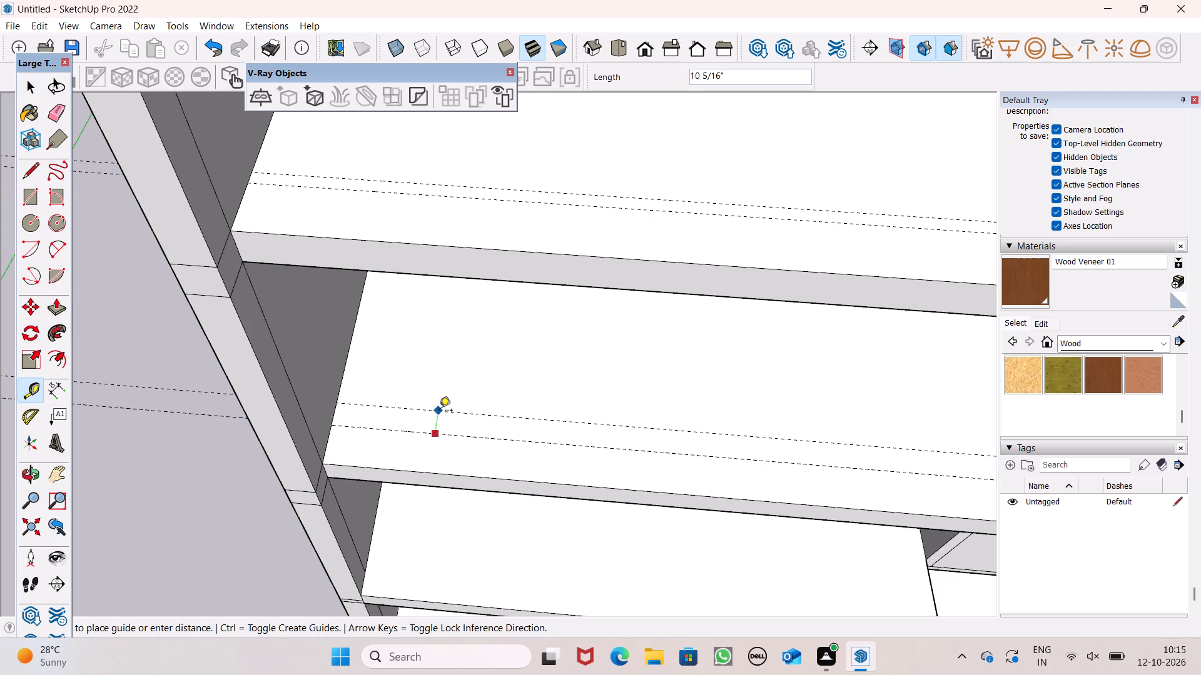
{"action": "type", "text": "4\""}
{"action": "key", "text": "Return"}
Place a guide 1'5" inward from the fourth-highest slab's front edge and a second guide 4" further in.
{"action": "scroll", "coordinate": [398, 356], "scroll_direction": "down", "scroll_amount": 7}
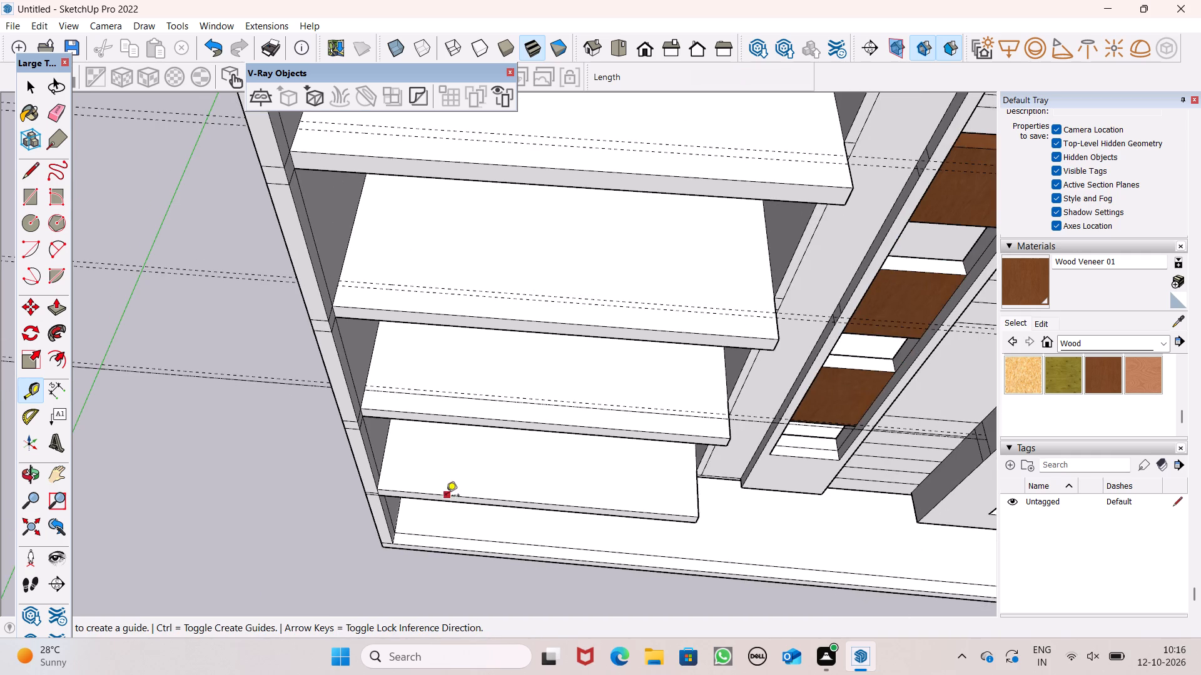
{"action": "scroll", "coordinate": [445, 497], "scroll_direction": "up", "scroll_amount": 7}
{"action": "left_click", "coordinate": [437, 488]}
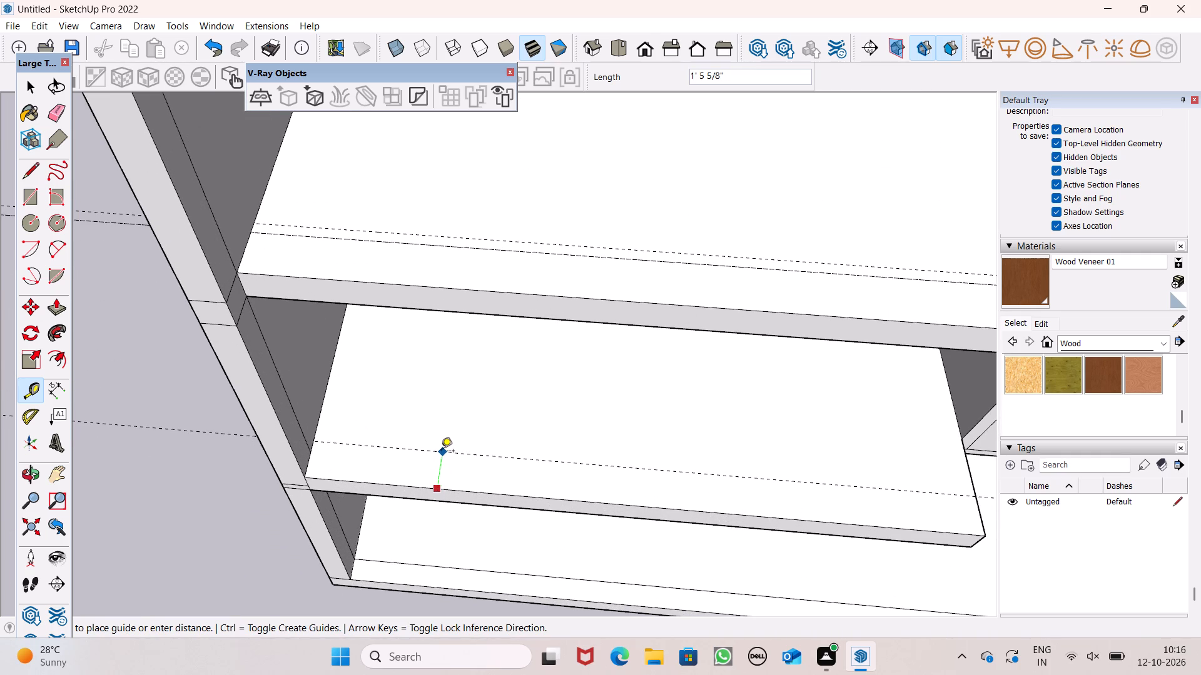
{"action": "key", "text": "1"}
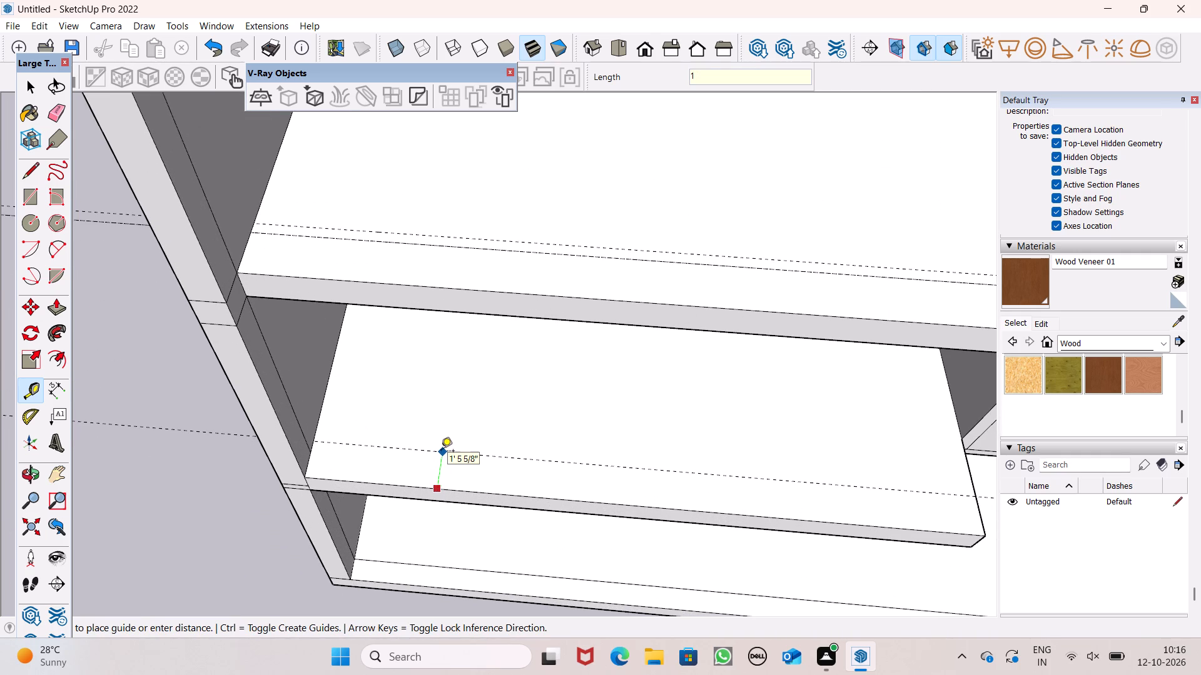
{"action": "type", "text": "'4"}
{"action": "key", "text": "BackSpace"}
{"action": "key", "text": "4"}
{"action": "key", "text": "BackSpace"}
{"action": "type", "text": "5\""}
{"action": "key", "text": "Return"}
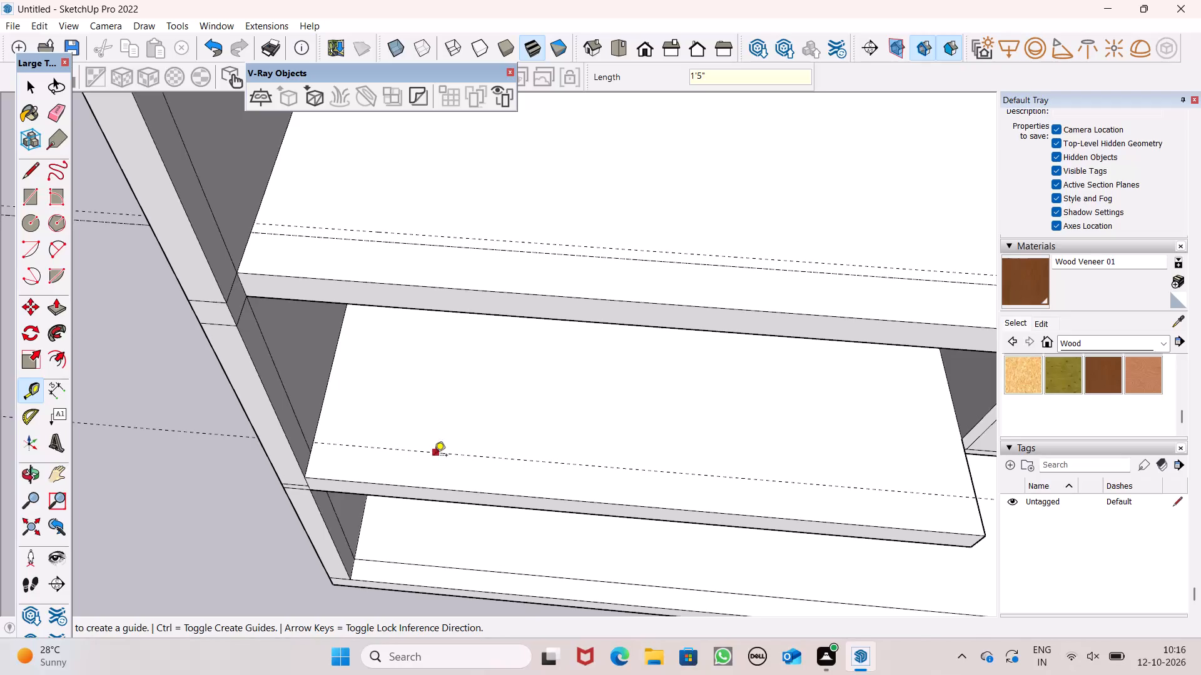
{"action": "left_click", "coordinate": [432, 456]}
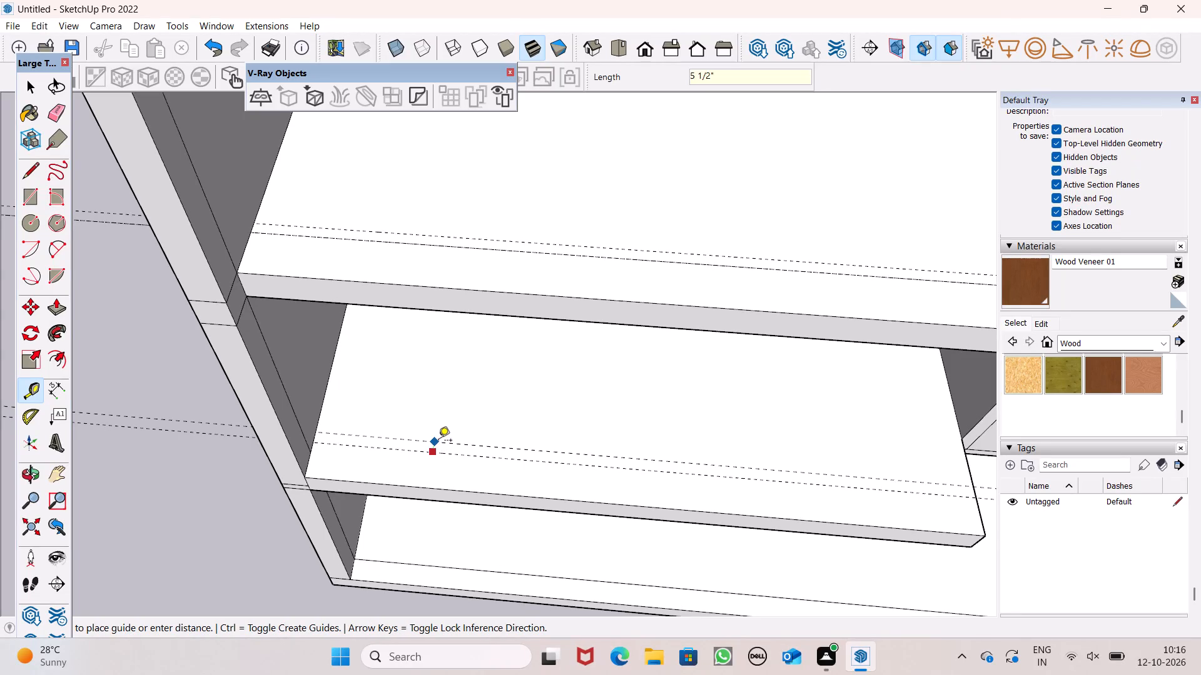
{"action": "key", "text": "4"}
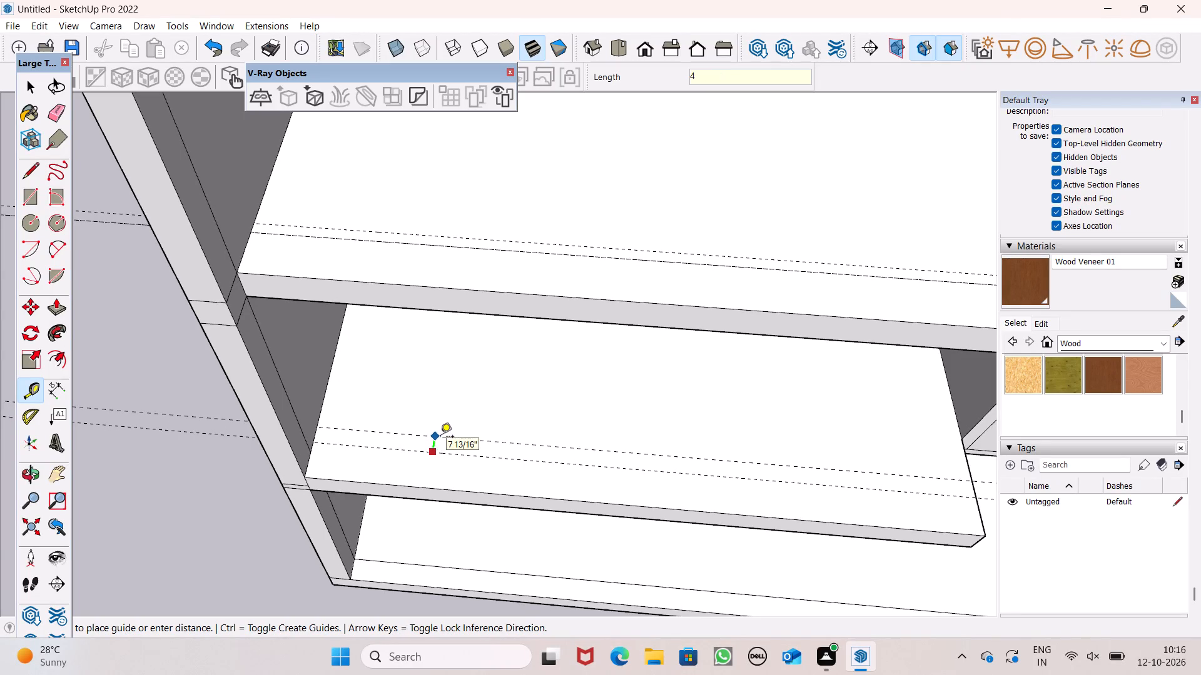
{"action": "key", "text": "shift+quotedbl"}
{"action": "key", "text": "Return"}
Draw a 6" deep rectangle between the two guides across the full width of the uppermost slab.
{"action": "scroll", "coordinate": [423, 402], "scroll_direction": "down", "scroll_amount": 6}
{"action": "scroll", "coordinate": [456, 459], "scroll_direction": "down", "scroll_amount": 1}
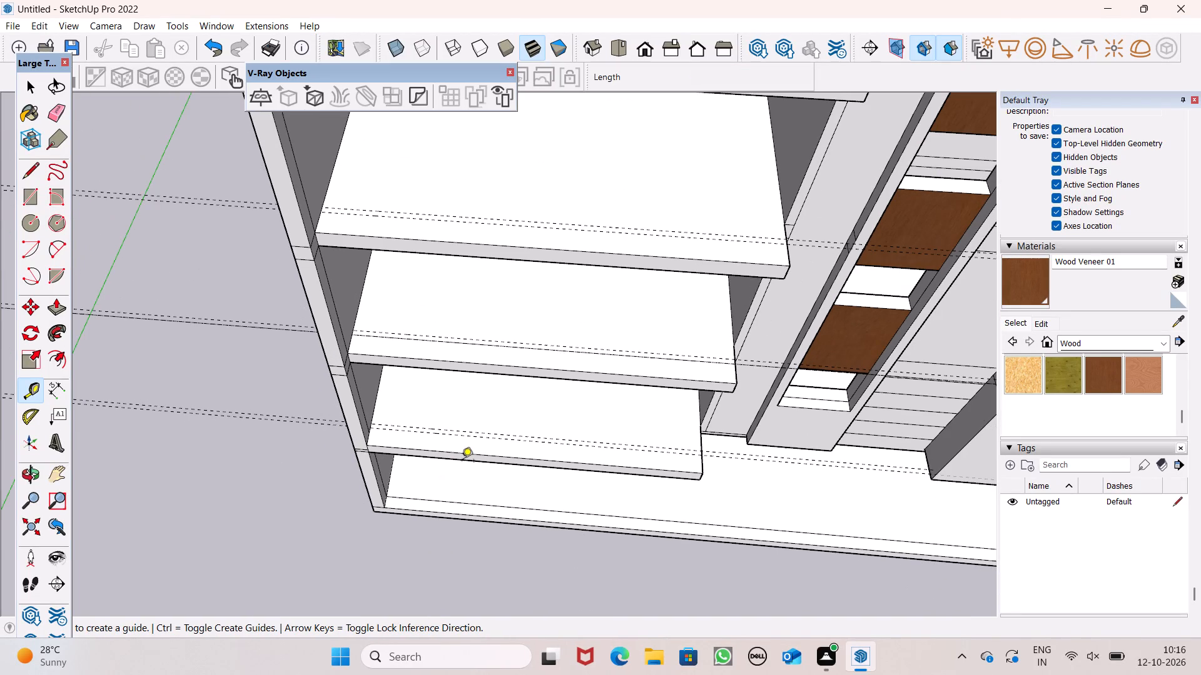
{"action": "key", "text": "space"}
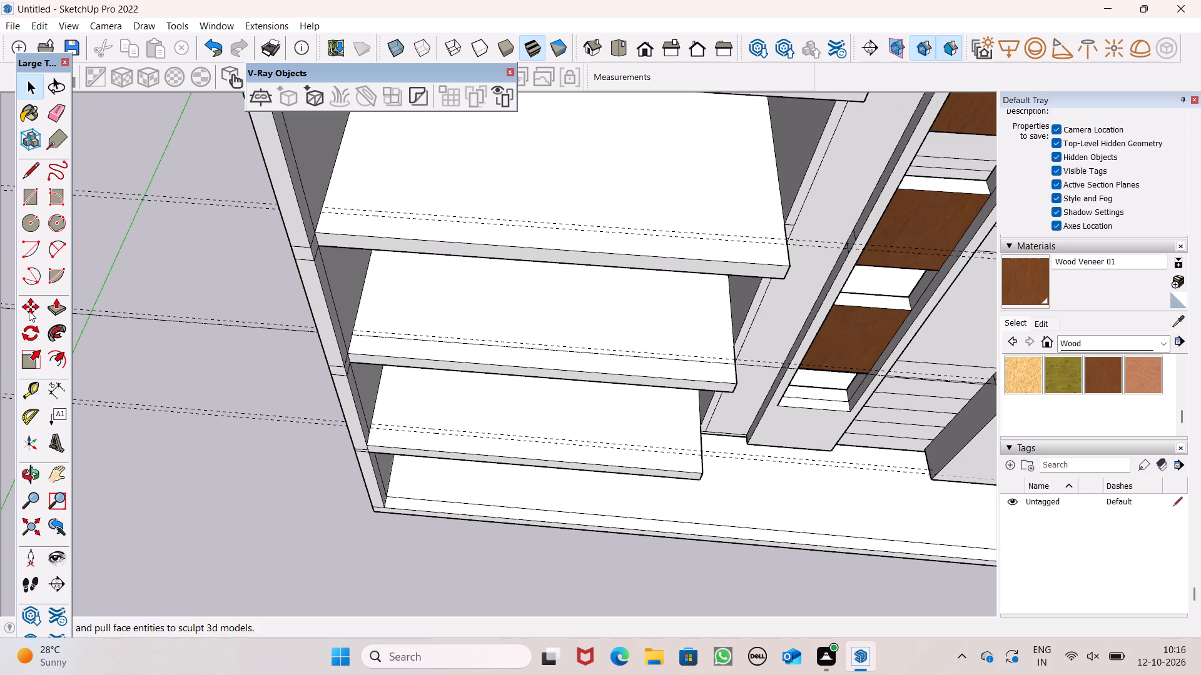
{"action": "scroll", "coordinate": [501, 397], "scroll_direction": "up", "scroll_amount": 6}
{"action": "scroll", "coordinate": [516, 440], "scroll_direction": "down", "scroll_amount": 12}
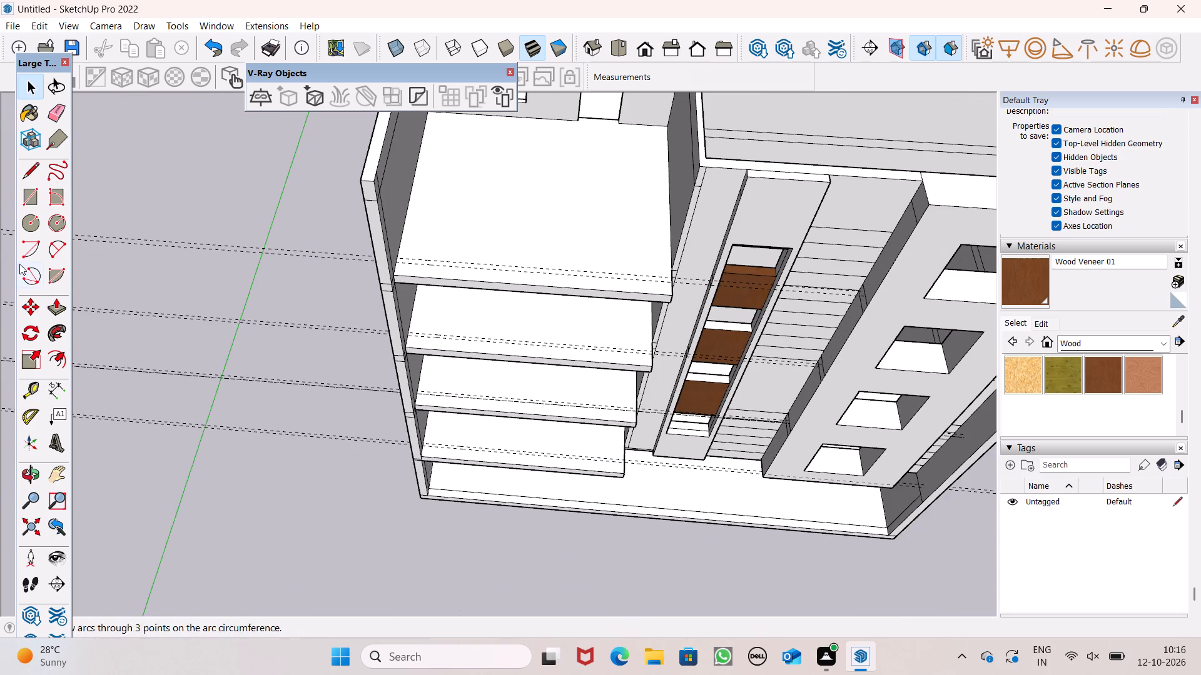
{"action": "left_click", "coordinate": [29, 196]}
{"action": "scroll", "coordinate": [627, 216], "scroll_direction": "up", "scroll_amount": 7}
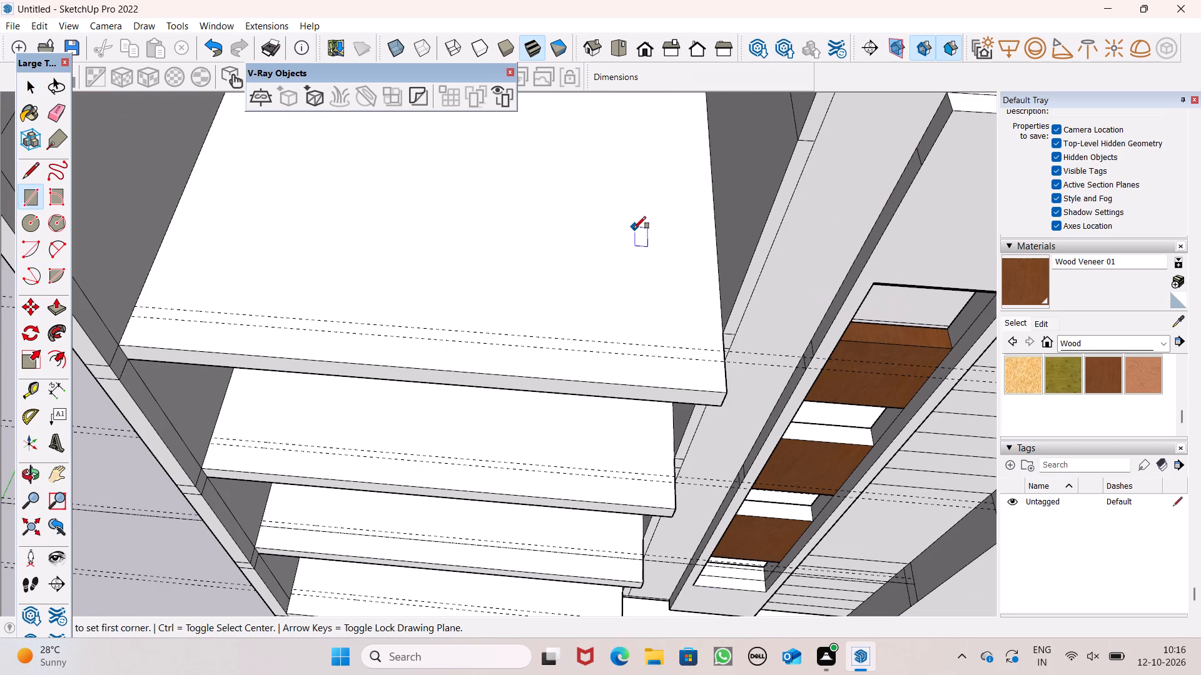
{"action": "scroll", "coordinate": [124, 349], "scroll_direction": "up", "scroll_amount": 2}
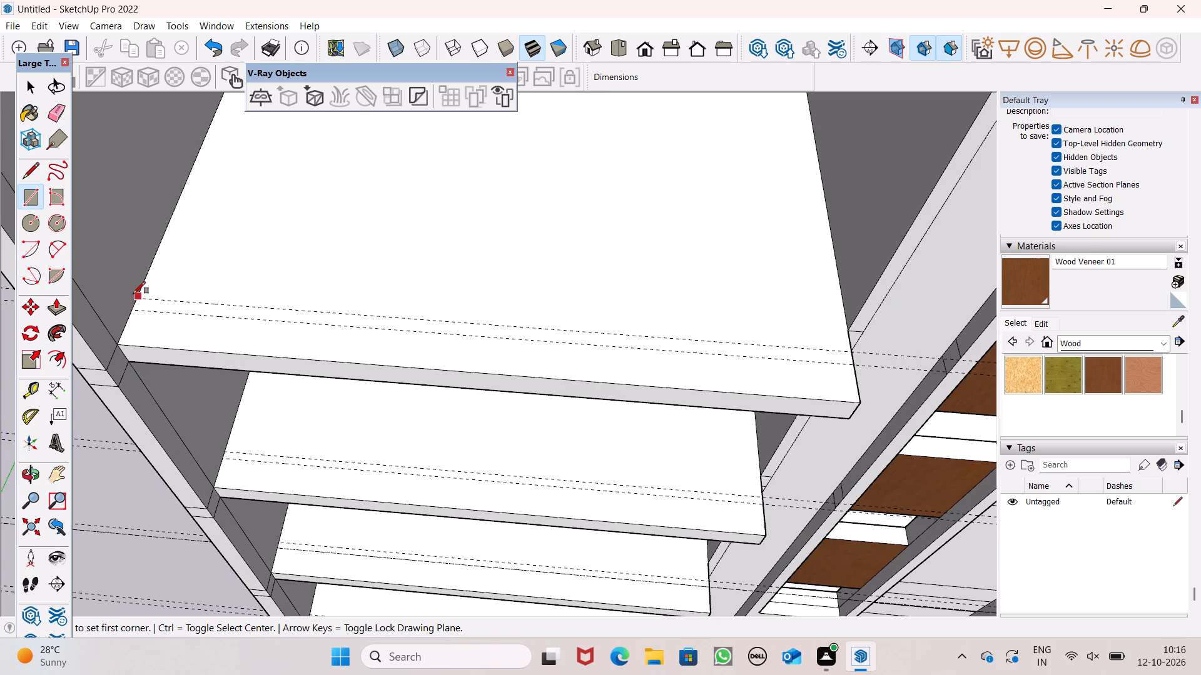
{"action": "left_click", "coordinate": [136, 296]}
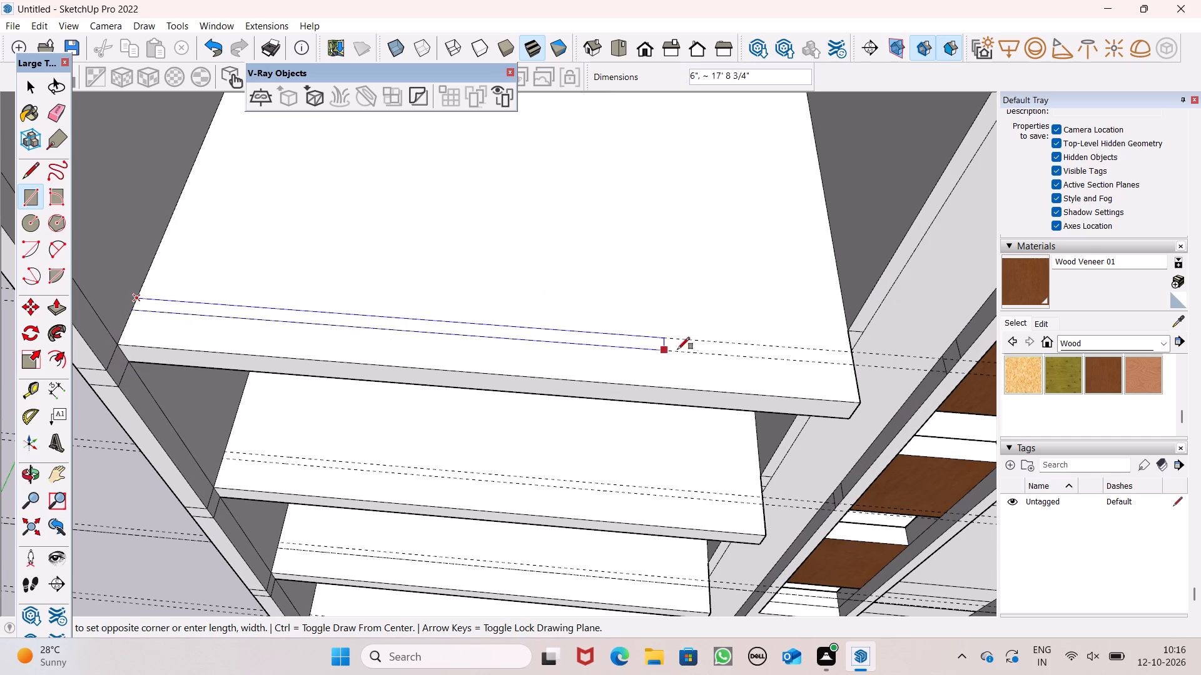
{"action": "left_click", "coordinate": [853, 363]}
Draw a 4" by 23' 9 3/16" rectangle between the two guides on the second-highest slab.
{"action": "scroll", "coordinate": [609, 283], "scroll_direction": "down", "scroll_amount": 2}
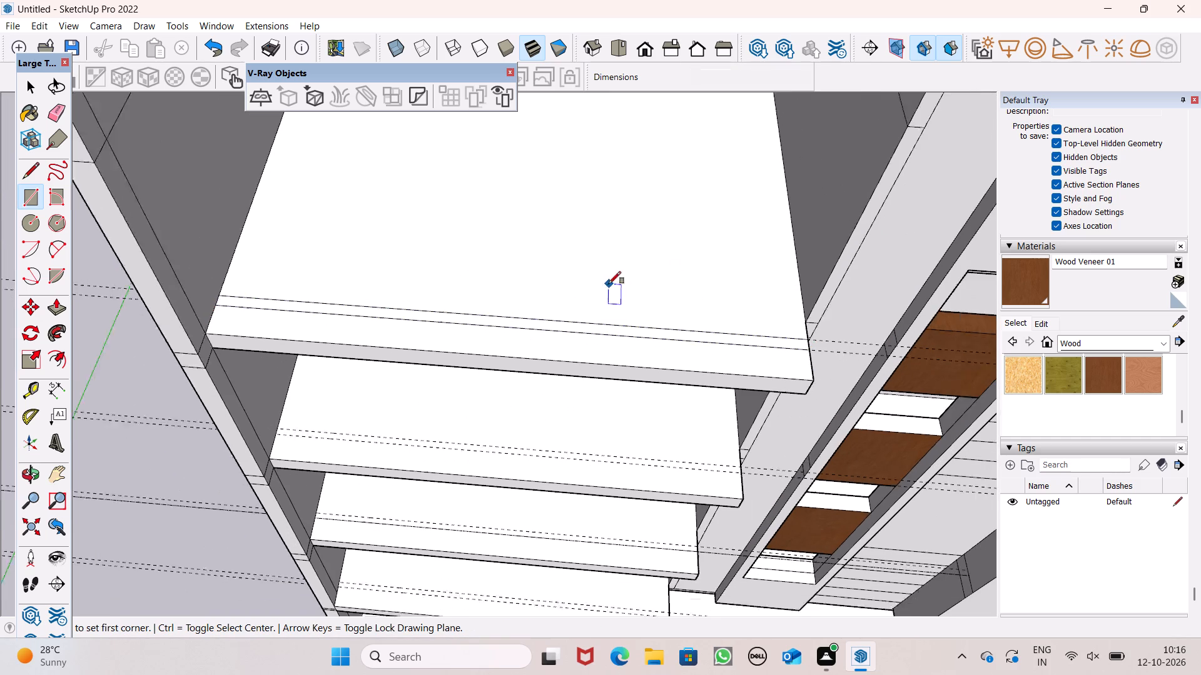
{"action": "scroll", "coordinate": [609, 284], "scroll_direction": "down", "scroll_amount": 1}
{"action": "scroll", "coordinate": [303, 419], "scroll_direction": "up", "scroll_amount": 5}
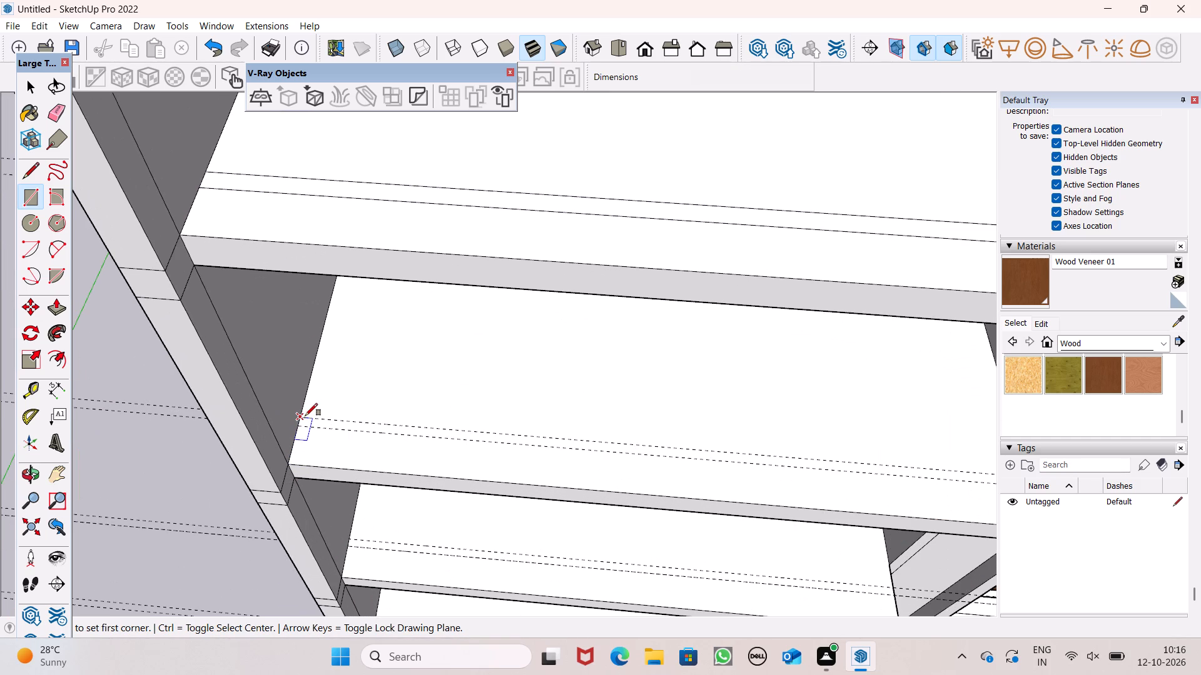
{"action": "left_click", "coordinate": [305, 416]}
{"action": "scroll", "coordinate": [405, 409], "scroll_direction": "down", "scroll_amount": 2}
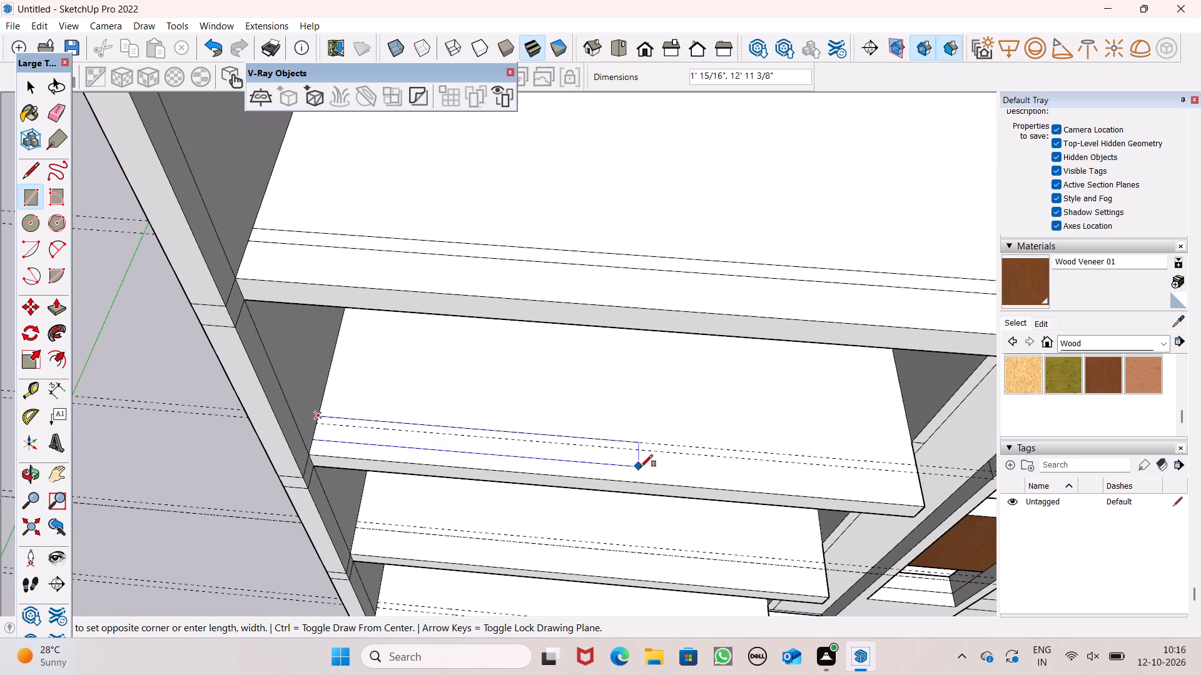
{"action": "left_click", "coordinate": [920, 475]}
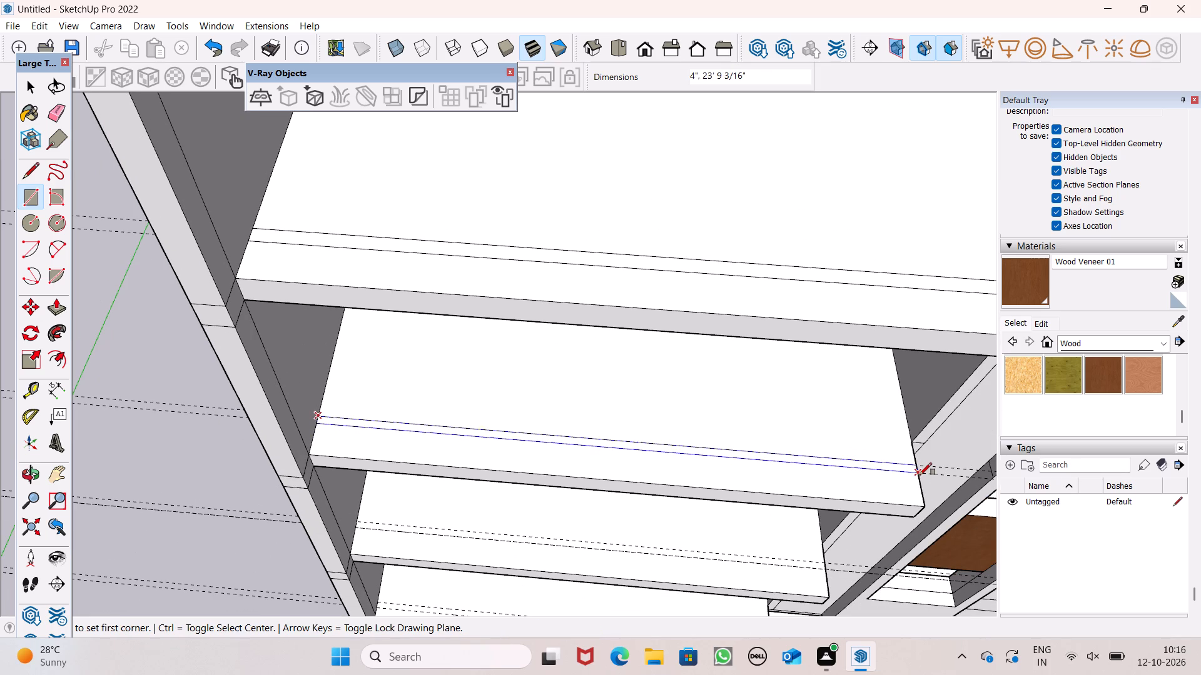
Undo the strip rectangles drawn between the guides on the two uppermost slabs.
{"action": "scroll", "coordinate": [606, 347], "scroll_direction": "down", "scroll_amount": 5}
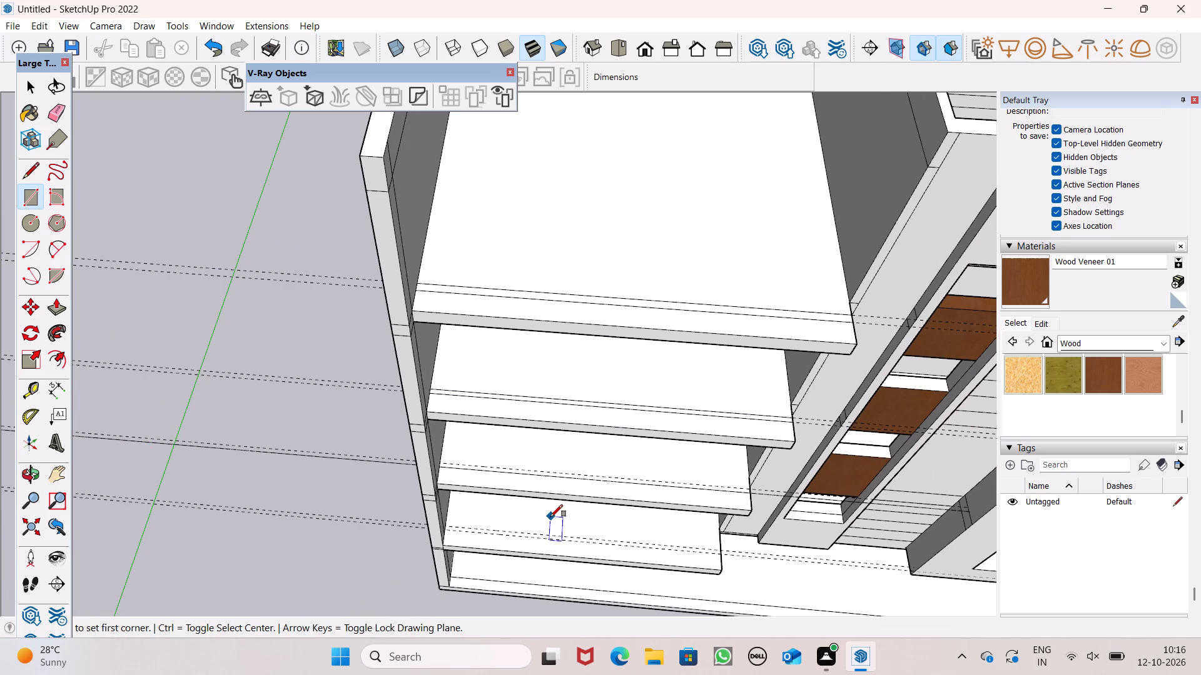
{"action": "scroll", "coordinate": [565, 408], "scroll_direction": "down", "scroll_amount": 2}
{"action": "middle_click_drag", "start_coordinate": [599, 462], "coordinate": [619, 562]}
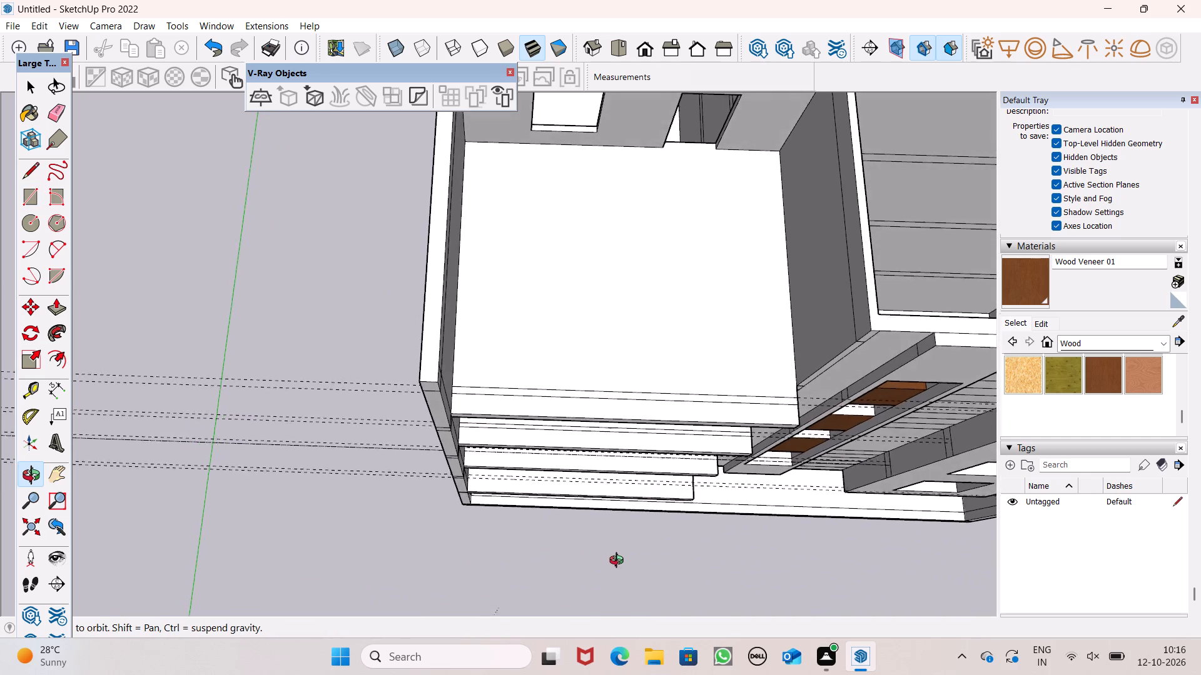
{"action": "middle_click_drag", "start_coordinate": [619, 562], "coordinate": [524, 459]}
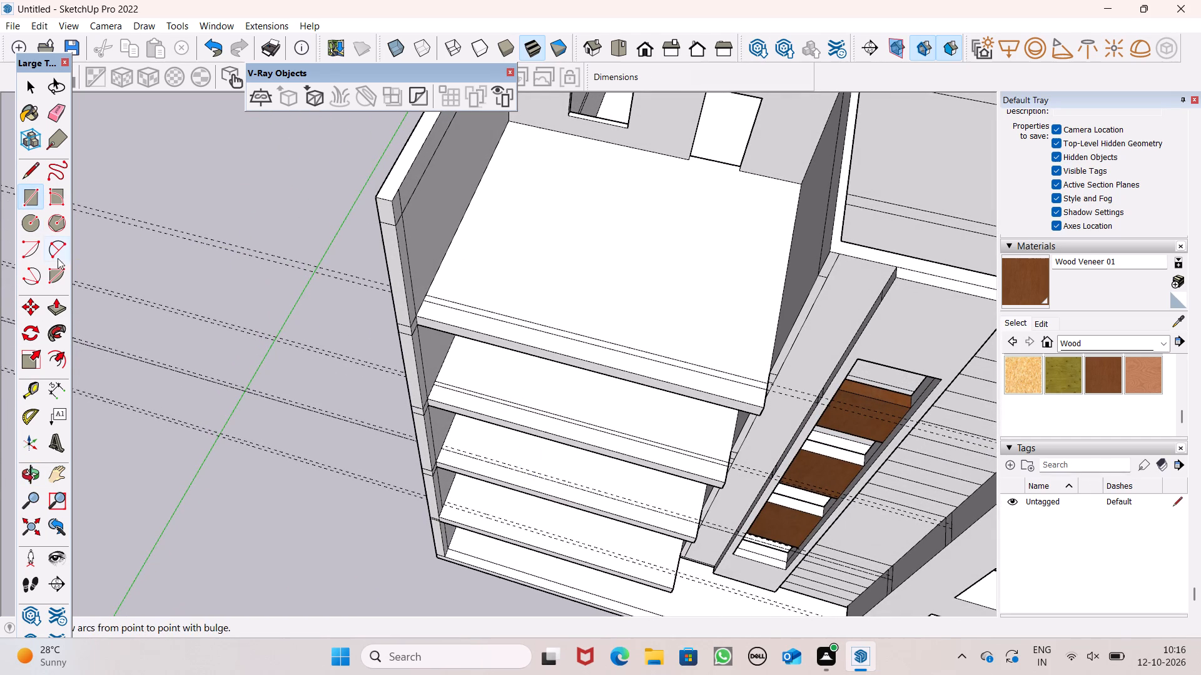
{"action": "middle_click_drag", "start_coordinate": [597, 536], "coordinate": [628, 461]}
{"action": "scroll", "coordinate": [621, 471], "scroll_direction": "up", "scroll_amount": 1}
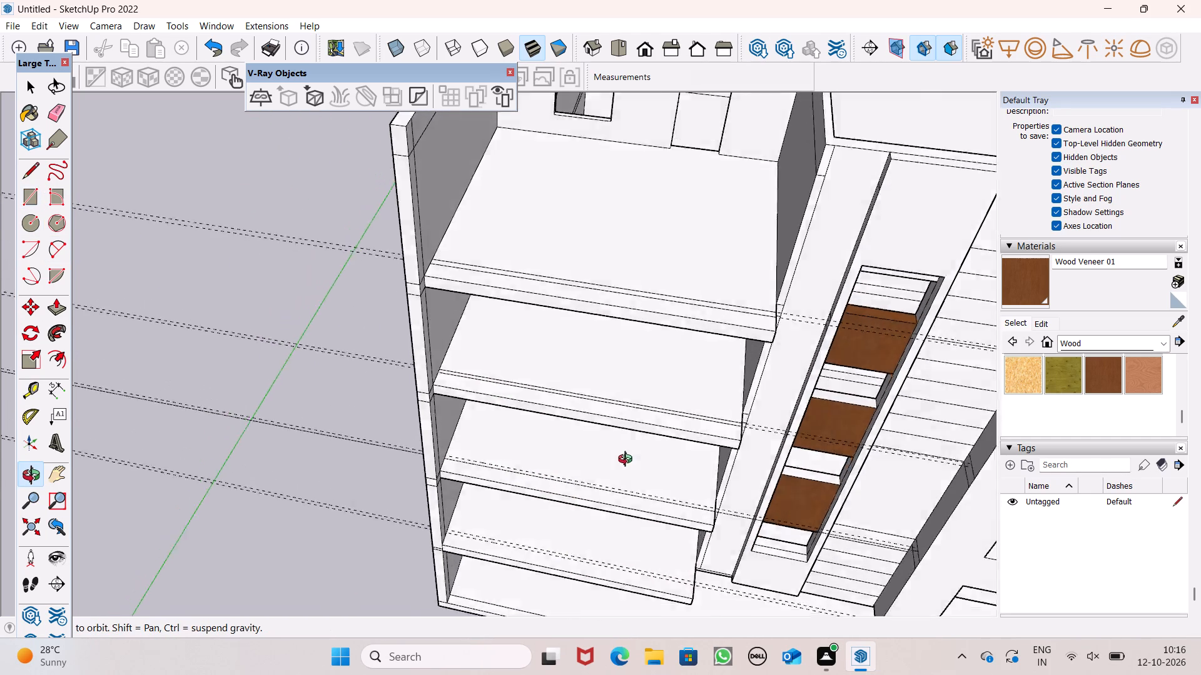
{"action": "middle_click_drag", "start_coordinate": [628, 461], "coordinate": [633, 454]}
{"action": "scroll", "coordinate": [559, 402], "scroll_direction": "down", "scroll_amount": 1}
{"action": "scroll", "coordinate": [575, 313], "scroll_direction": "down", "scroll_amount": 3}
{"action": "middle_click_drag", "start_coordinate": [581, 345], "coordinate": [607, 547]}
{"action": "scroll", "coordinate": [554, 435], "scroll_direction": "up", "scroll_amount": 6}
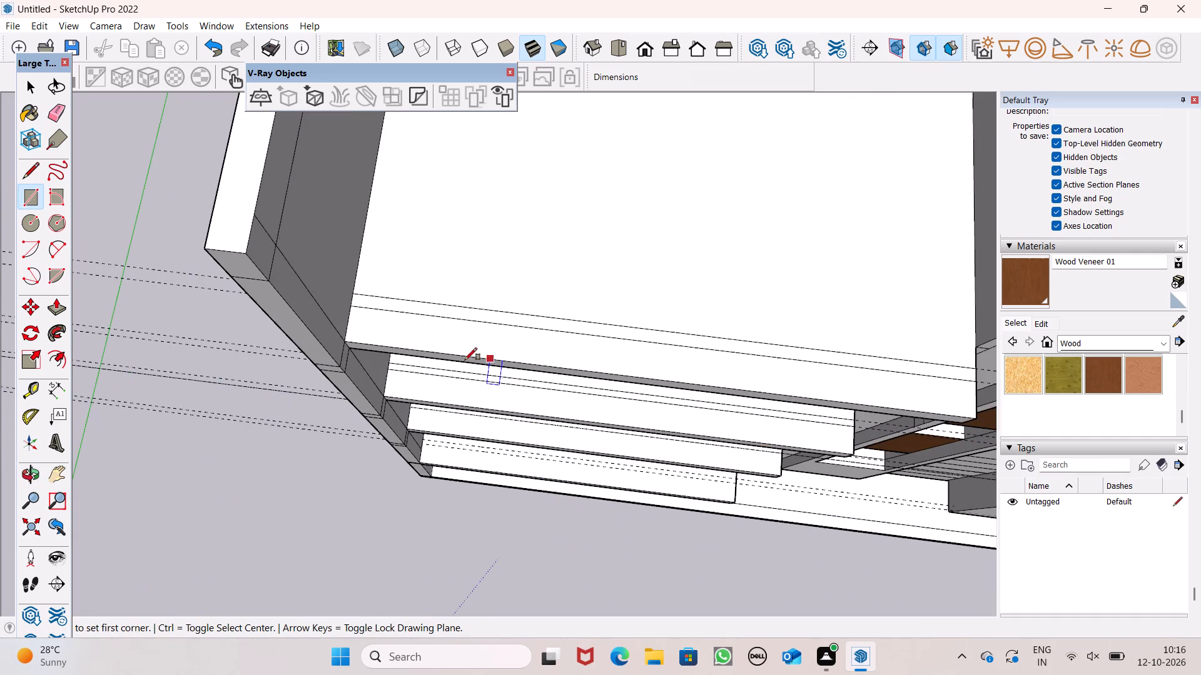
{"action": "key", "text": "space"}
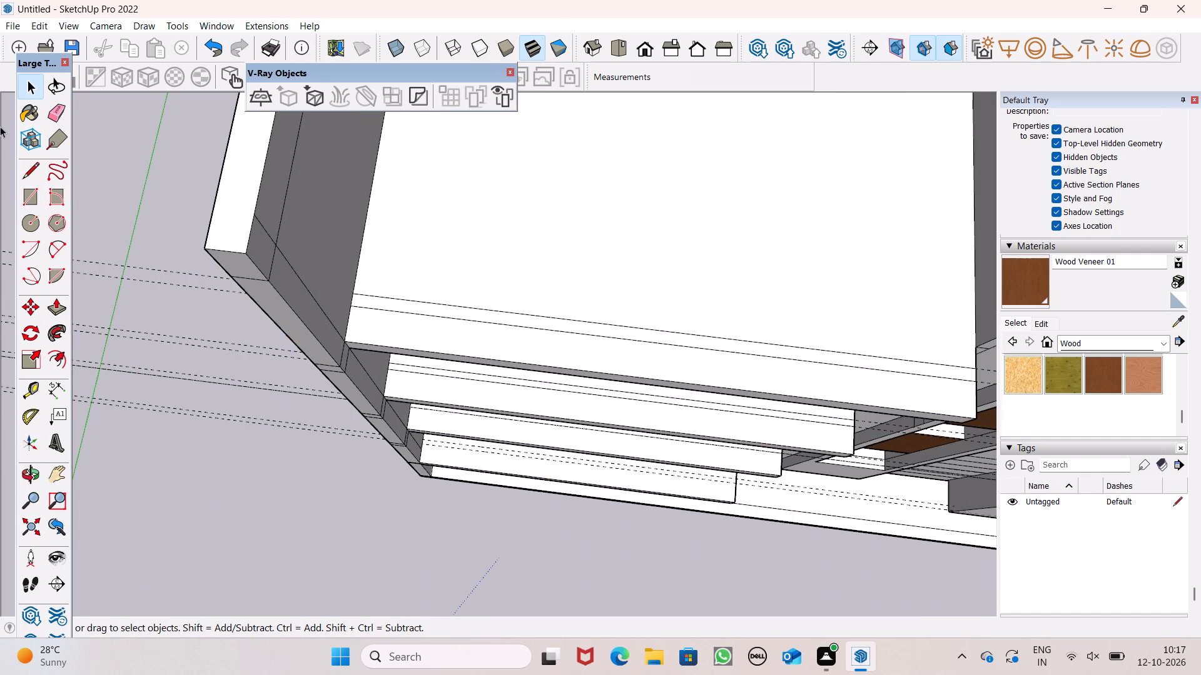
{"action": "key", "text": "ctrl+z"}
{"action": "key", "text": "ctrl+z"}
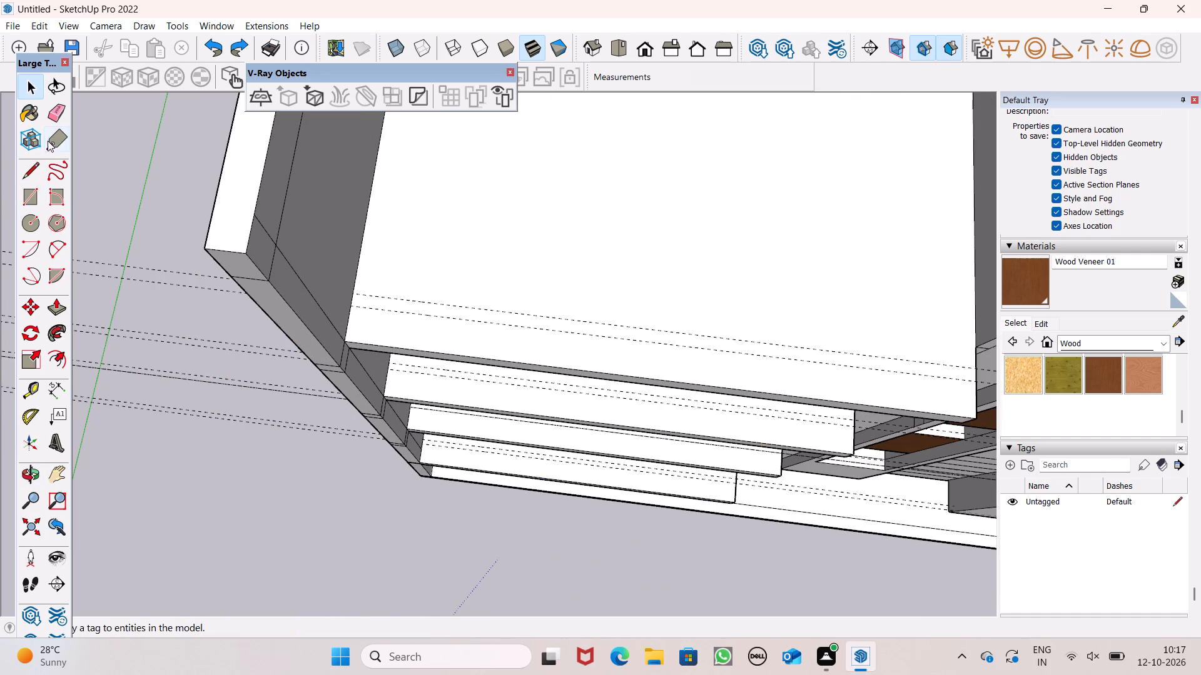
Erase the inner of the two guides on the uppermost slab.
{"action": "left_click", "coordinate": [54, 105]}
{"action": "left_click_drag", "start_coordinate": [478, 295], "coordinate": [473, 300]}
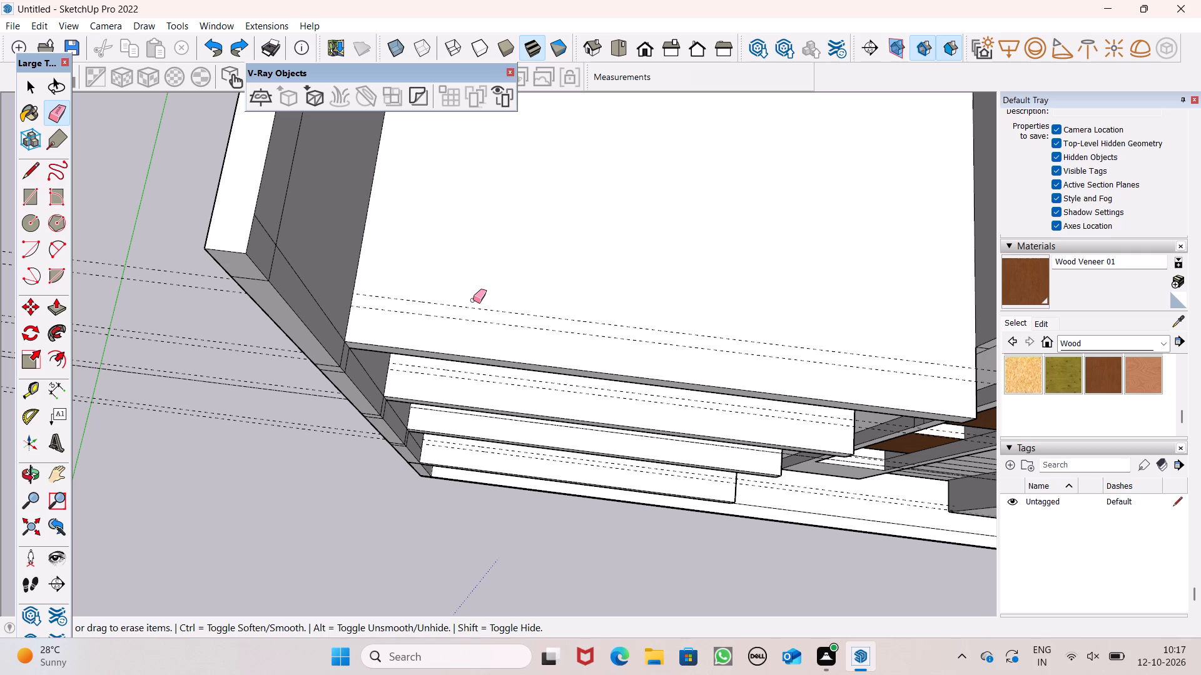
{"action": "left_click_drag", "start_coordinate": [473, 300], "coordinate": [467, 307]}
{"action": "key", "text": "space"}
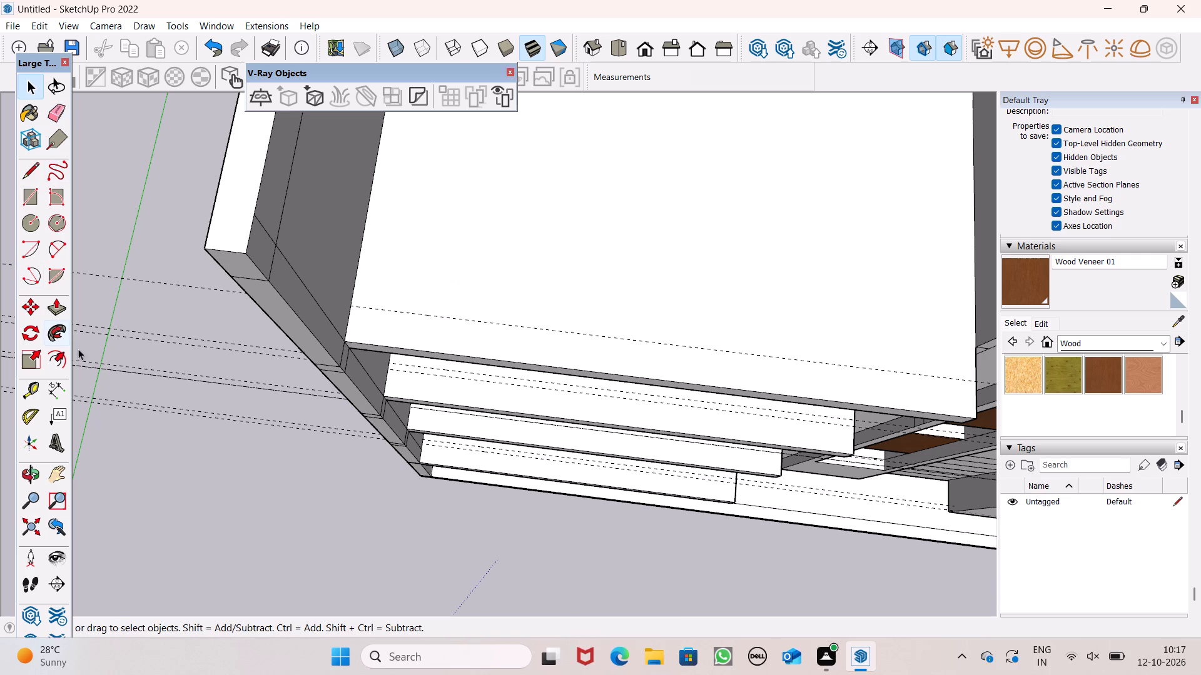
Place a guide 4" behind the remaining guide on the uppermost slab.
{"action": "left_click", "coordinate": [33, 384]}
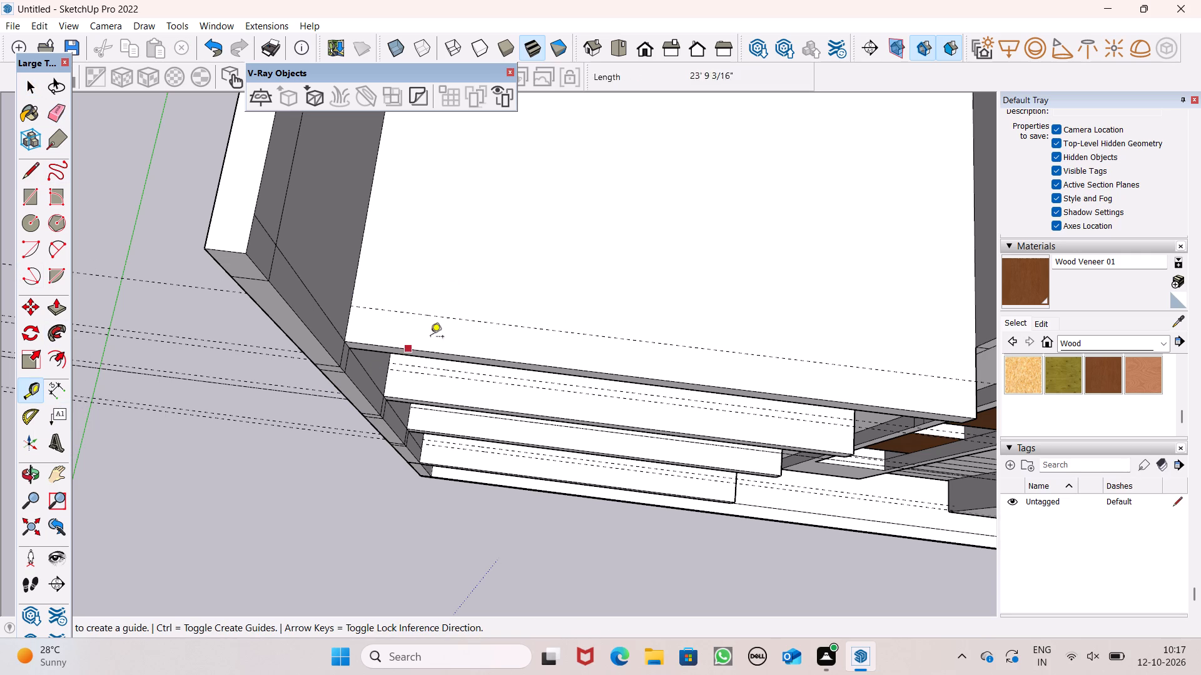
{"action": "left_click", "coordinate": [445, 319]}
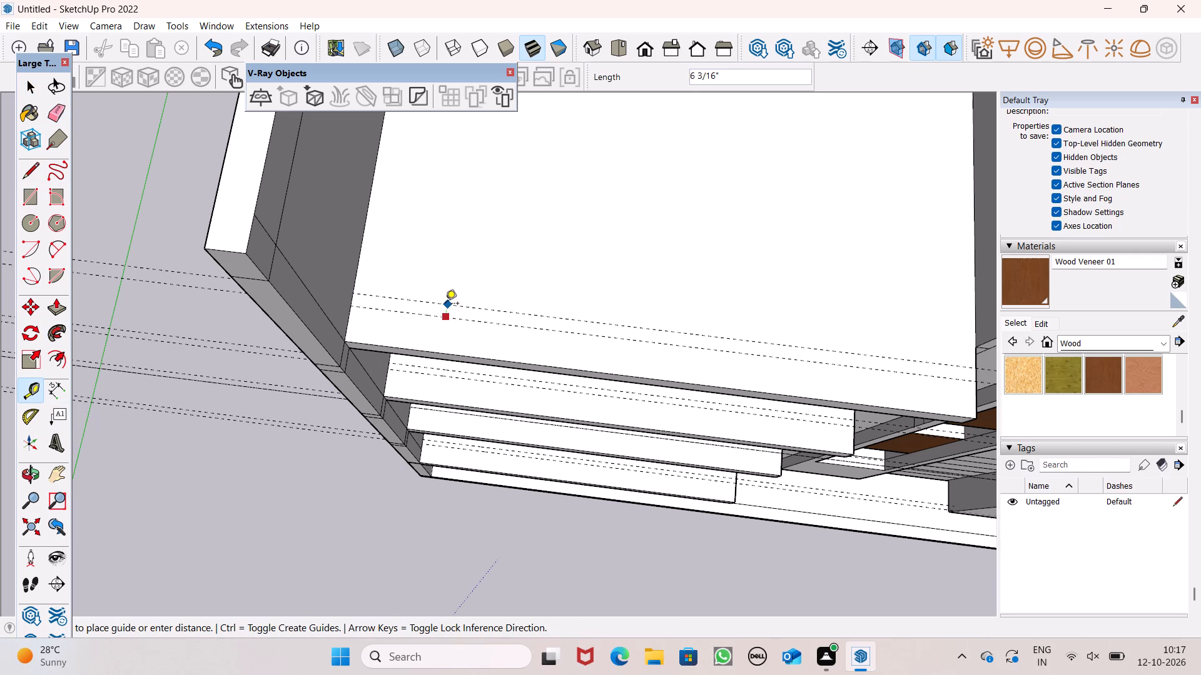
{"action": "type", "text": "4\""}
{"action": "key", "text": "Return"}
{"action": "scroll", "coordinate": [400, 252], "scroll_direction": "down", "scroll_amount": 4}
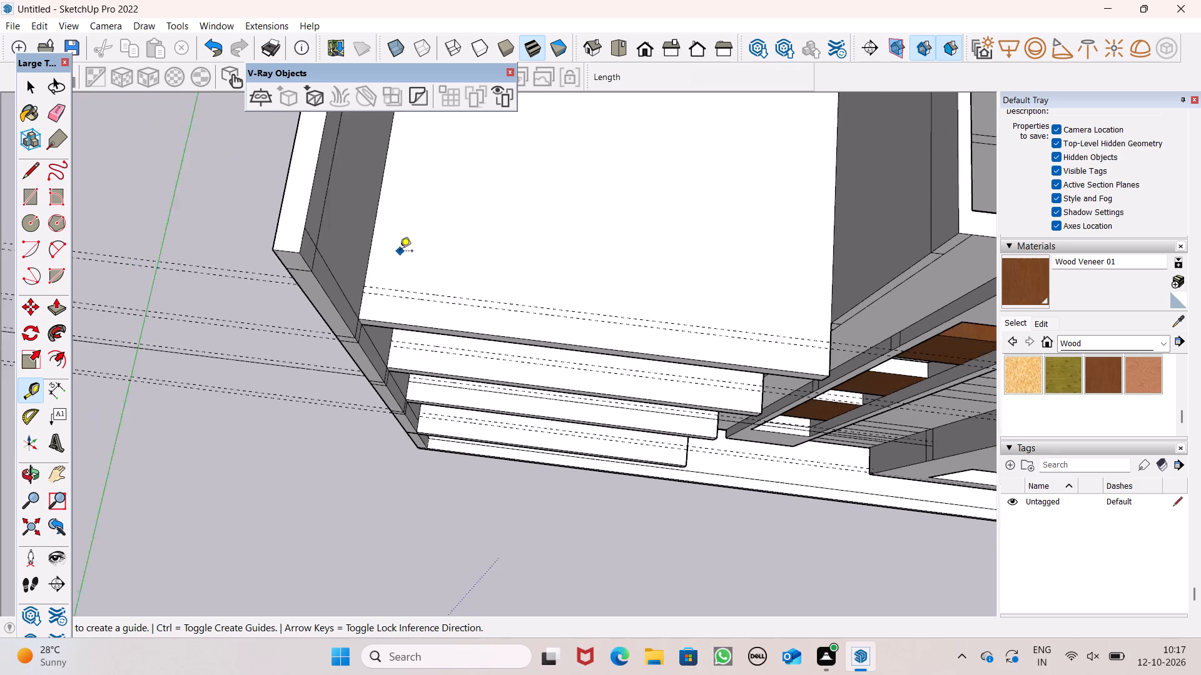
{"action": "key", "text": "space"}
Measure the spacing between the two guides on the second-highest slab.
{"action": "scroll", "coordinate": [539, 396], "scroll_direction": "up", "scroll_amount": 8}
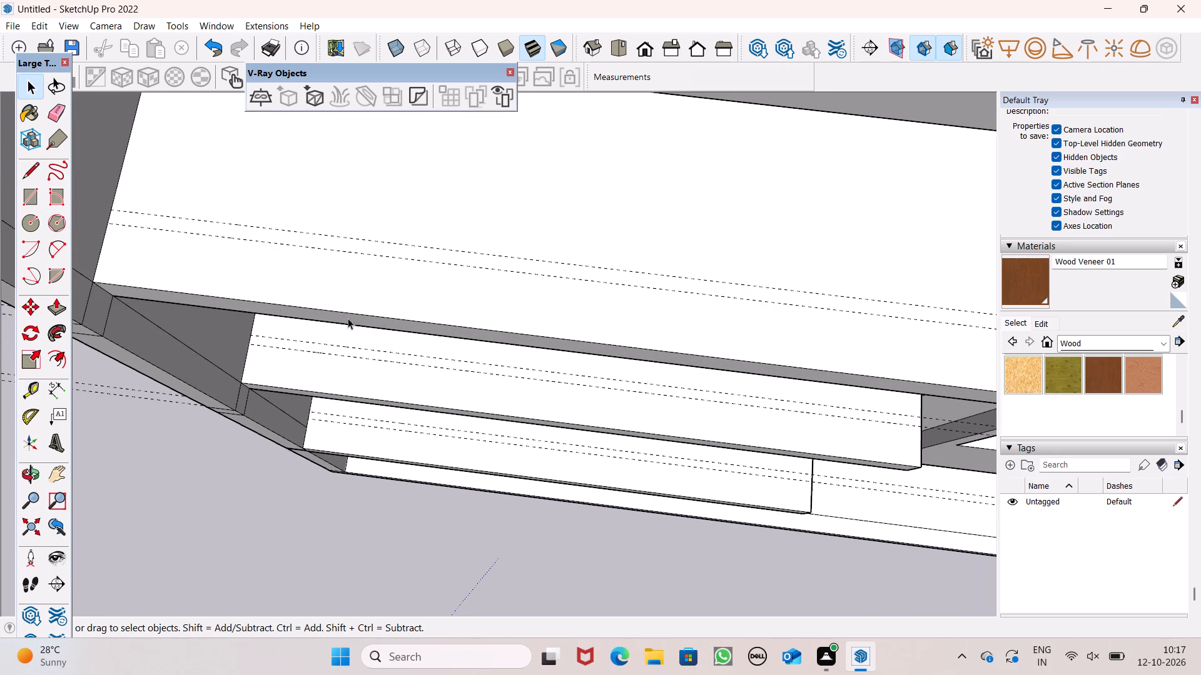
{"action": "left_click", "coordinate": [37, 390]}
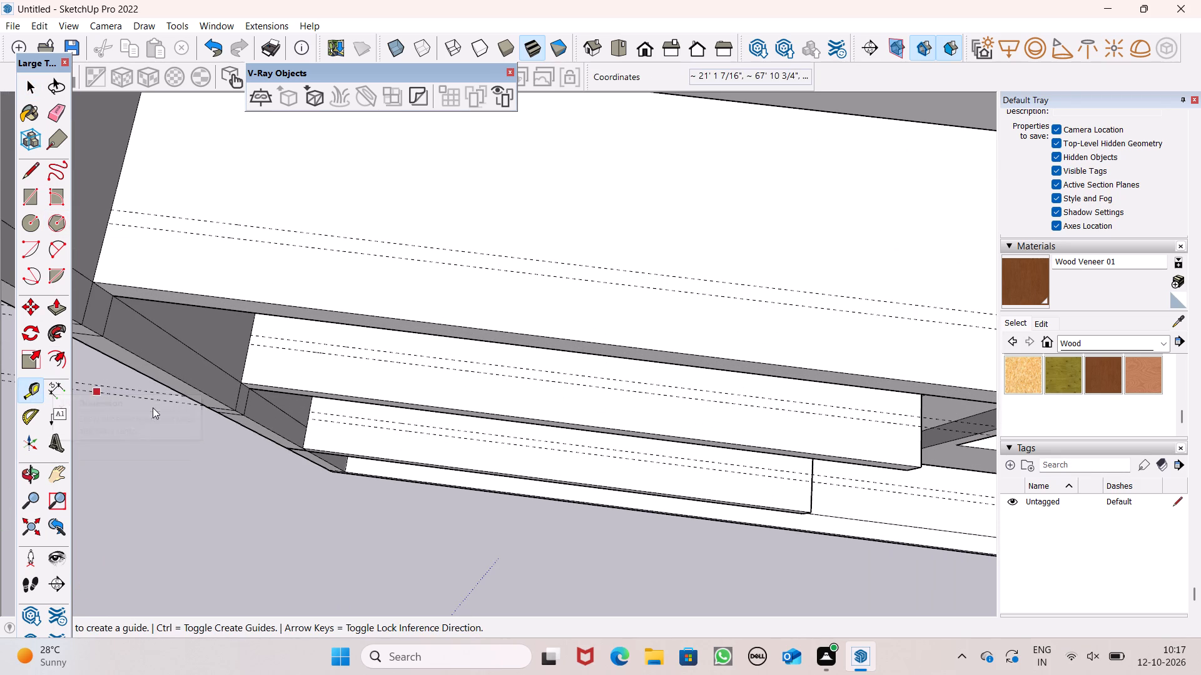
{"action": "left_click", "coordinate": [296, 353]}
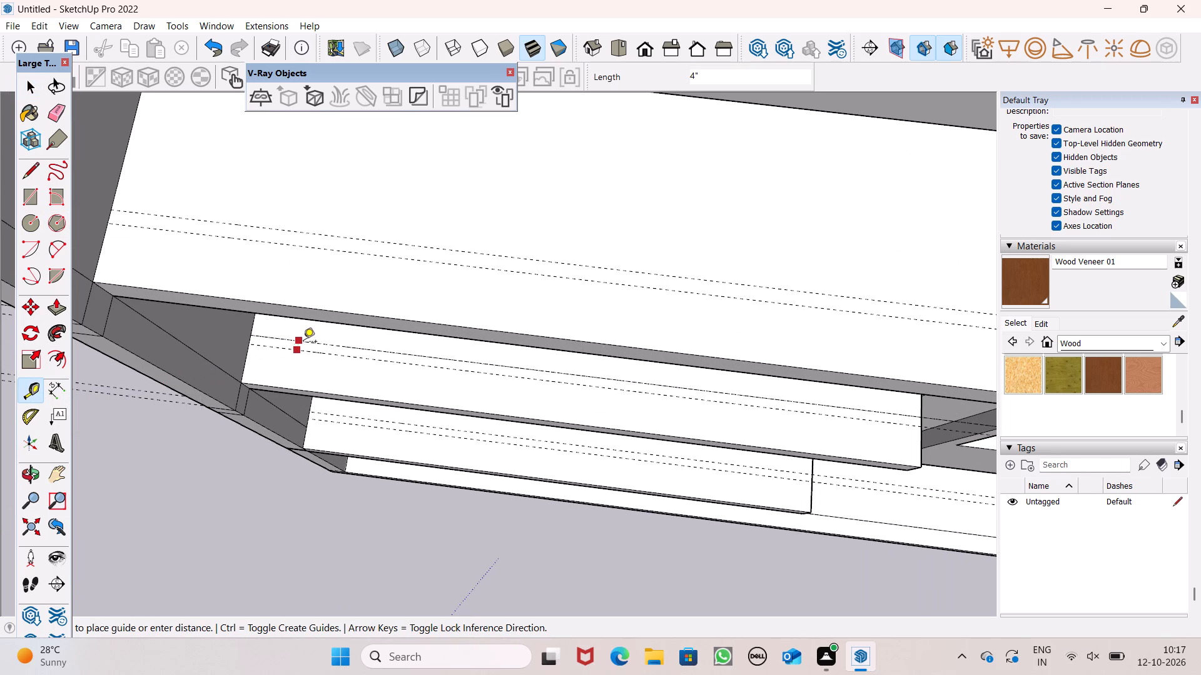
{"action": "key", "text": "space"}
Draw a 4" by 23' 9 3/16" rectangle between the two guides across the uppermost slab.
{"action": "scroll", "coordinate": [287, 371], "scroll_direction": "down", "scroll_amount": 6}
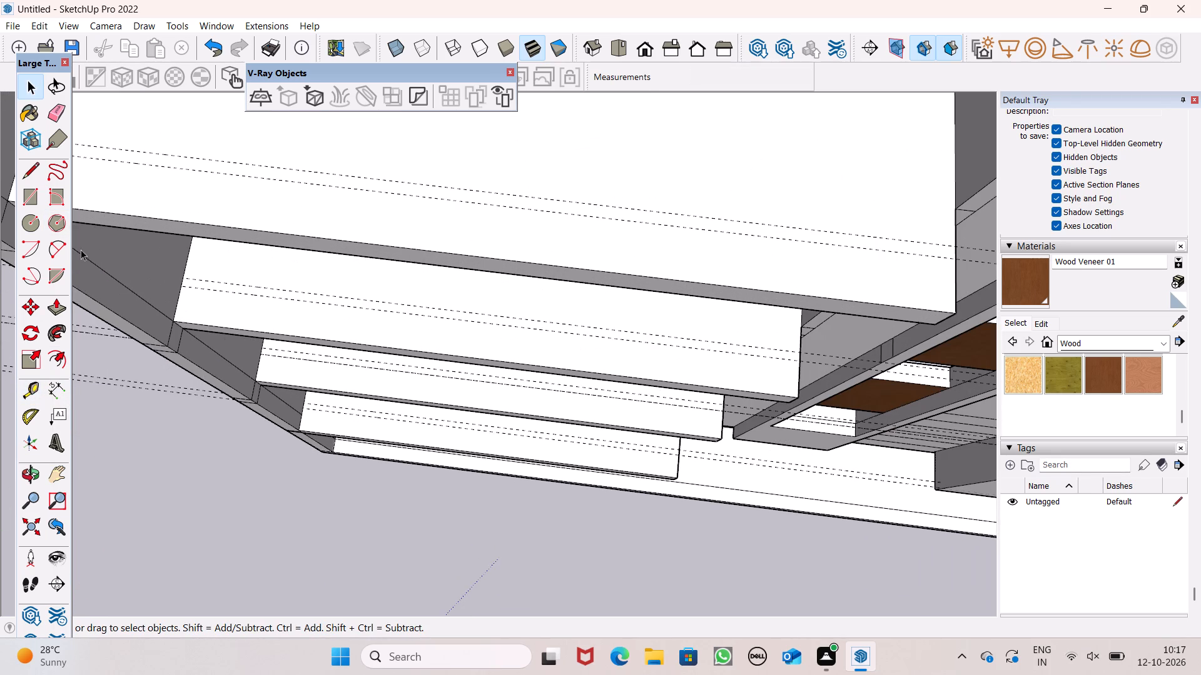
{"action": "left_click", "coordinate": [32, 196]}
{"action": "scroll", "coordinate": [568, 366], "scroll_direction": "down", "scroll_amount": 5}
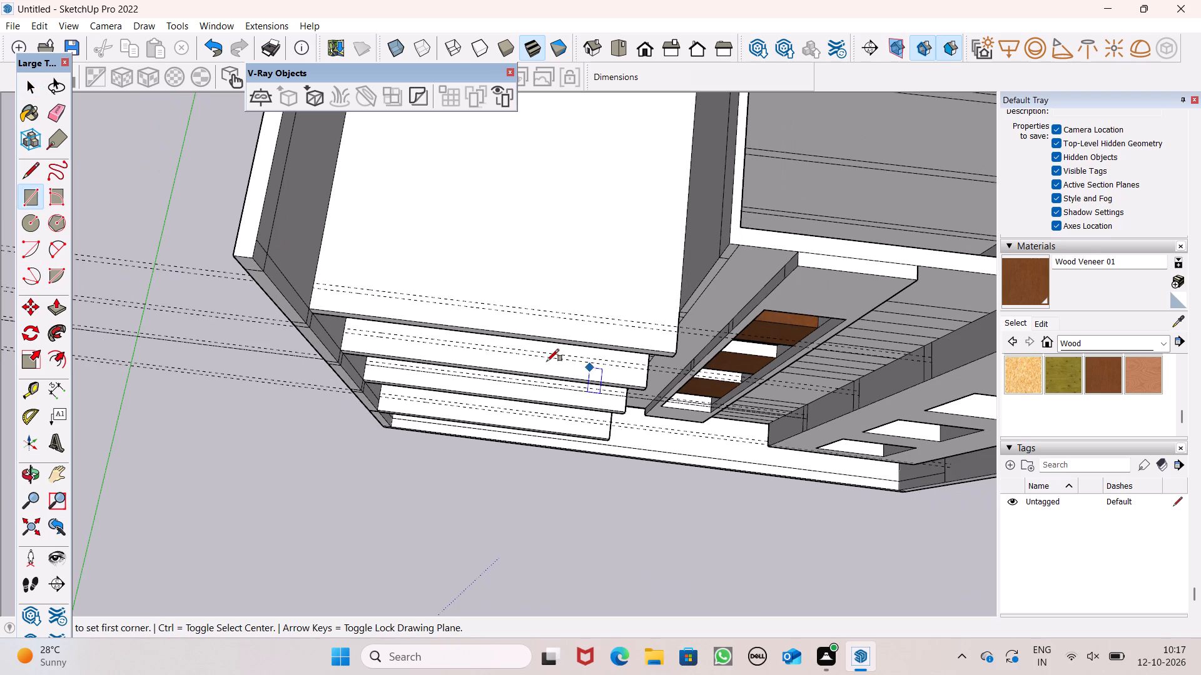
{"action": "scroll", "coordinate": [281, 212], "scroll_direction": "up", "scroll_amount": 5}
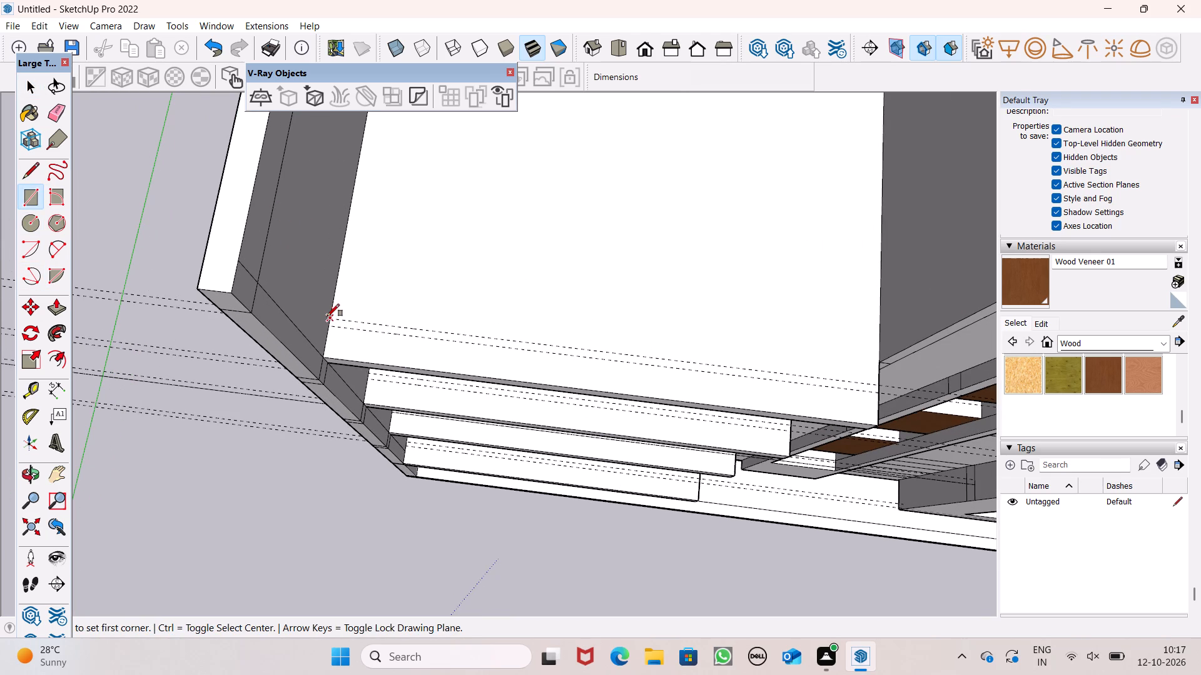
{"action": "left_click", "coordinate": [327, 316]}
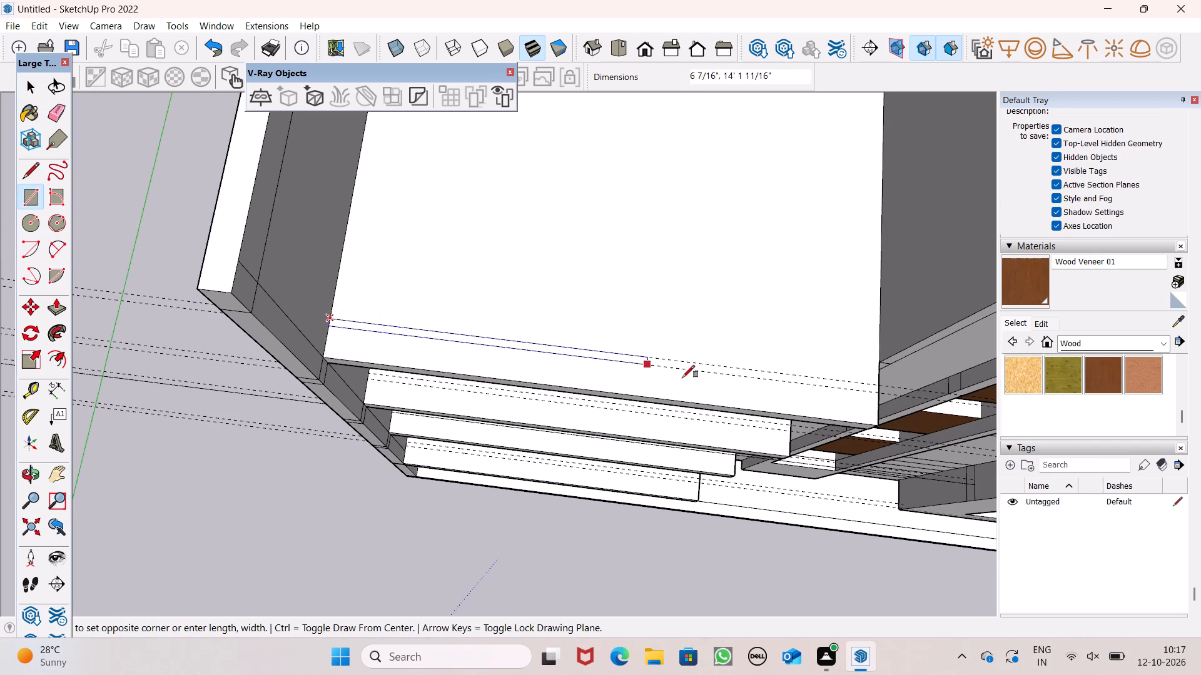
{"action": "left_click", "coordinate": [876, 392]}
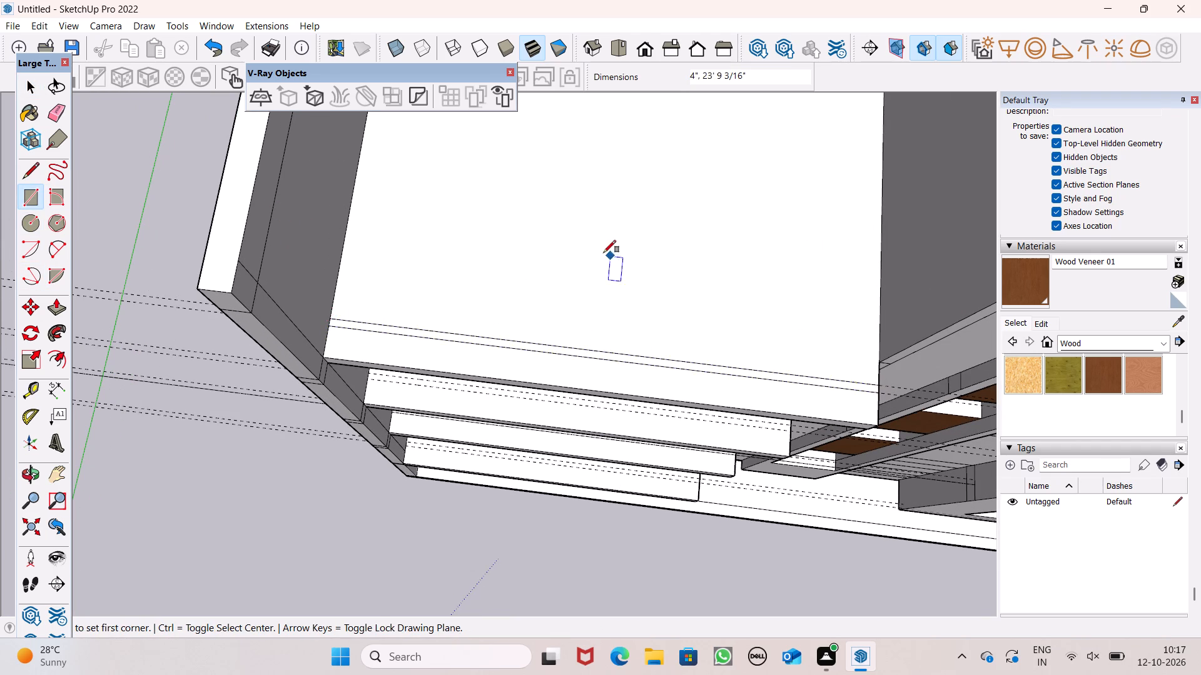
Draw a rectangle between the two guides across the full width of the second-highest slab.
{"action": "scroll", "coordinate": [604, 252], "scroll_direction": "down", "scroll_amount": 6}
{"action": "scroll", "coordinate": [548, 436], "scroll_direction": "up", "scroll_amount": 7}
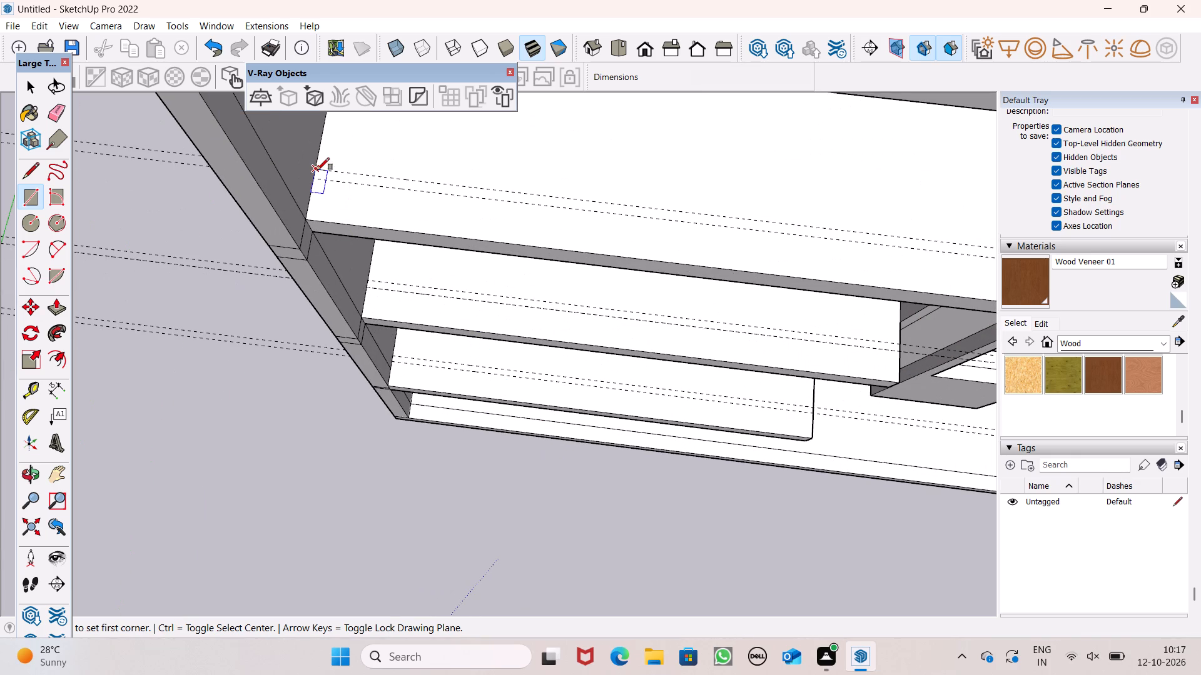
{"action": "left_click", "coordinate": [317, 167]}
{"action": "scroll", "coordinate": [360, 225], "scroll_direction": "down", "scroll_amount": 5}
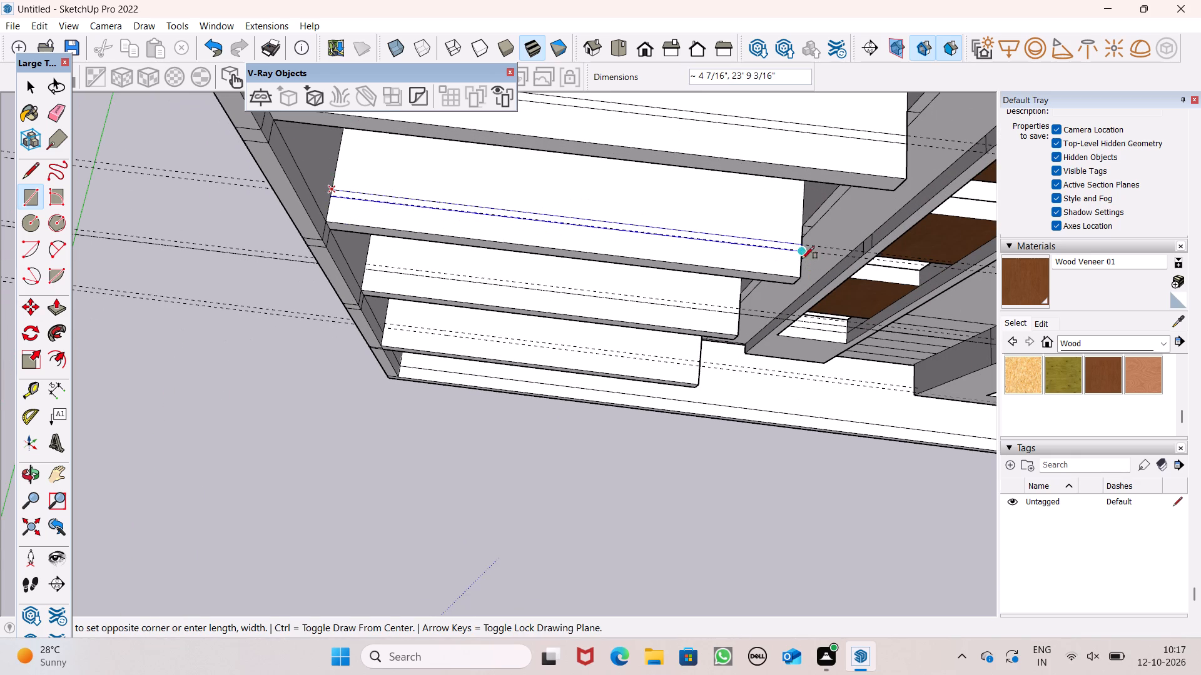
{"action": "left_click", "coordinate": [801, 254]}
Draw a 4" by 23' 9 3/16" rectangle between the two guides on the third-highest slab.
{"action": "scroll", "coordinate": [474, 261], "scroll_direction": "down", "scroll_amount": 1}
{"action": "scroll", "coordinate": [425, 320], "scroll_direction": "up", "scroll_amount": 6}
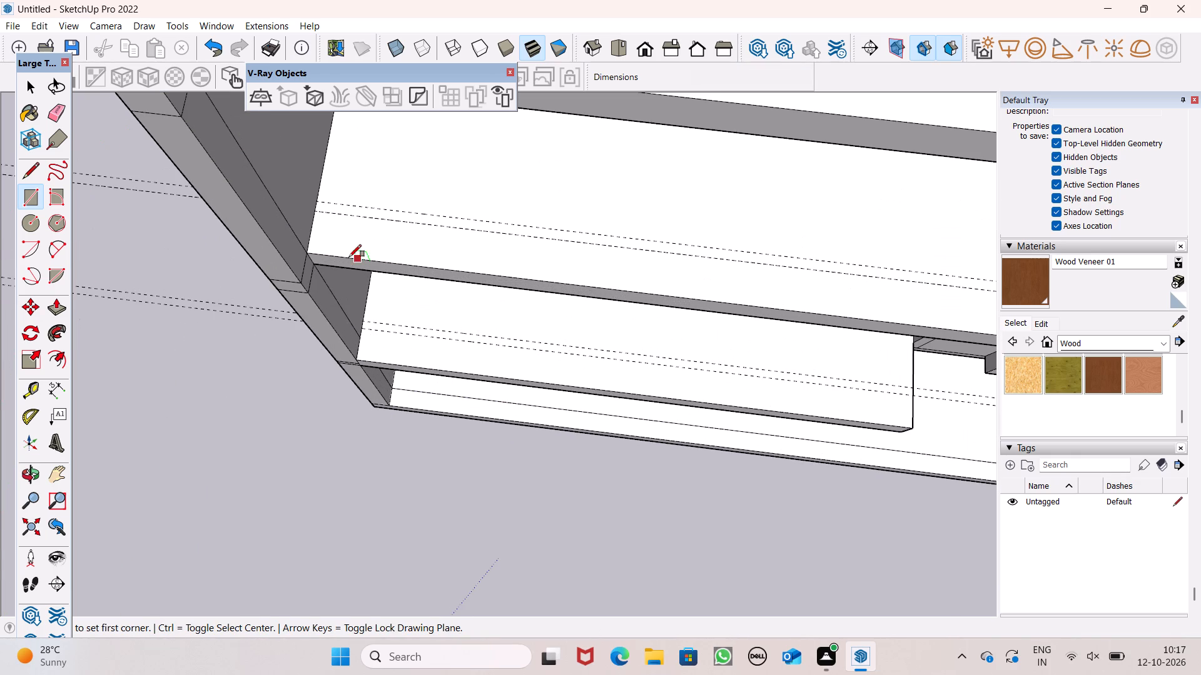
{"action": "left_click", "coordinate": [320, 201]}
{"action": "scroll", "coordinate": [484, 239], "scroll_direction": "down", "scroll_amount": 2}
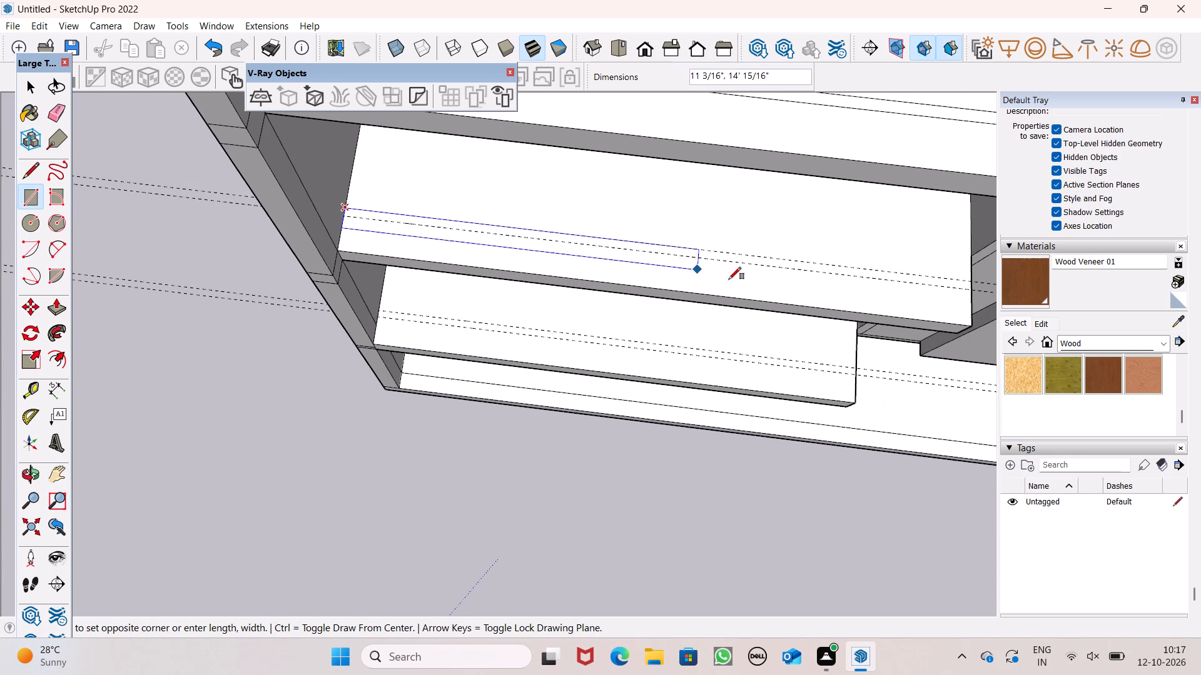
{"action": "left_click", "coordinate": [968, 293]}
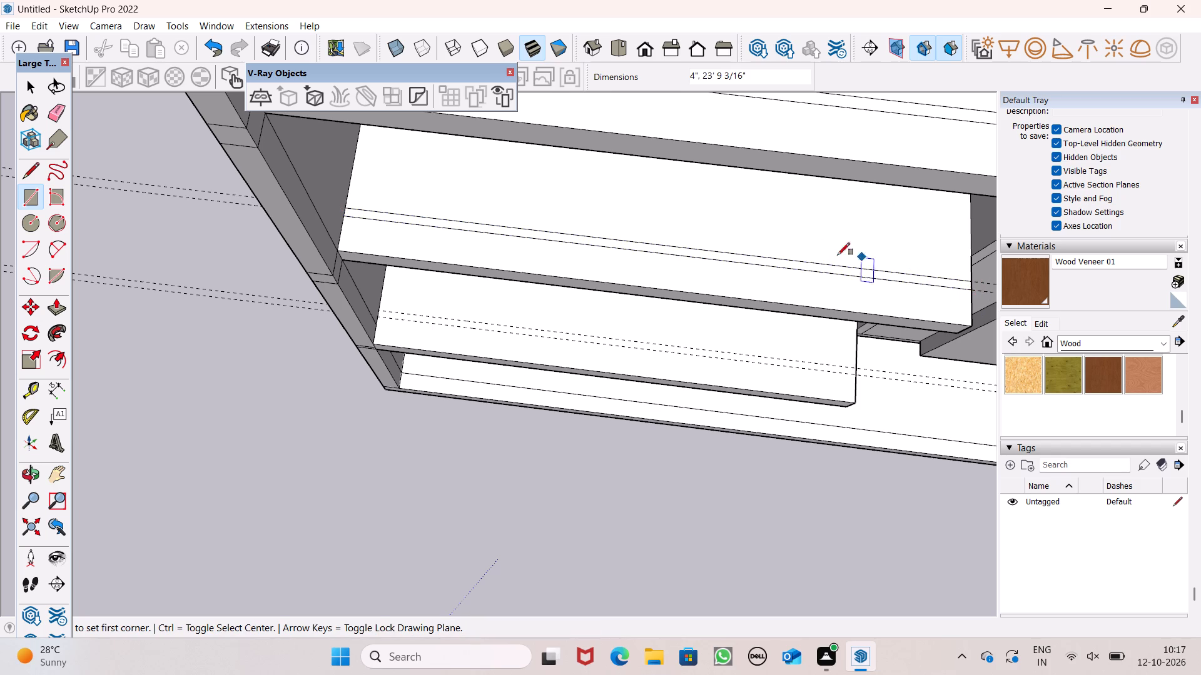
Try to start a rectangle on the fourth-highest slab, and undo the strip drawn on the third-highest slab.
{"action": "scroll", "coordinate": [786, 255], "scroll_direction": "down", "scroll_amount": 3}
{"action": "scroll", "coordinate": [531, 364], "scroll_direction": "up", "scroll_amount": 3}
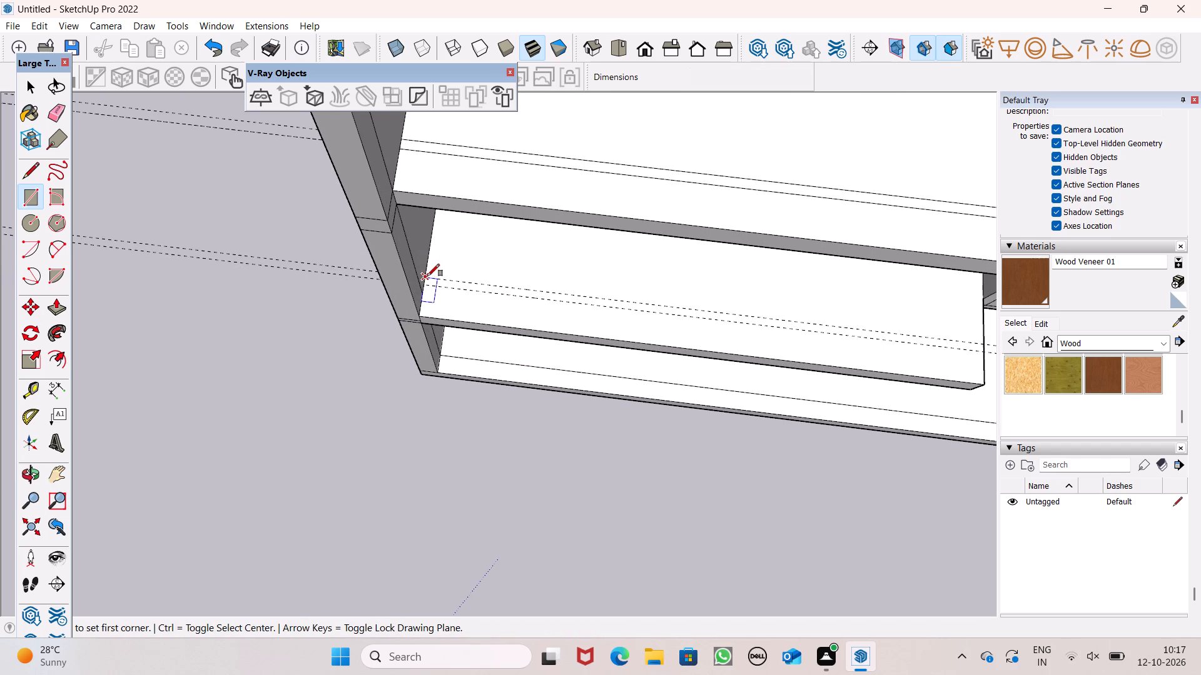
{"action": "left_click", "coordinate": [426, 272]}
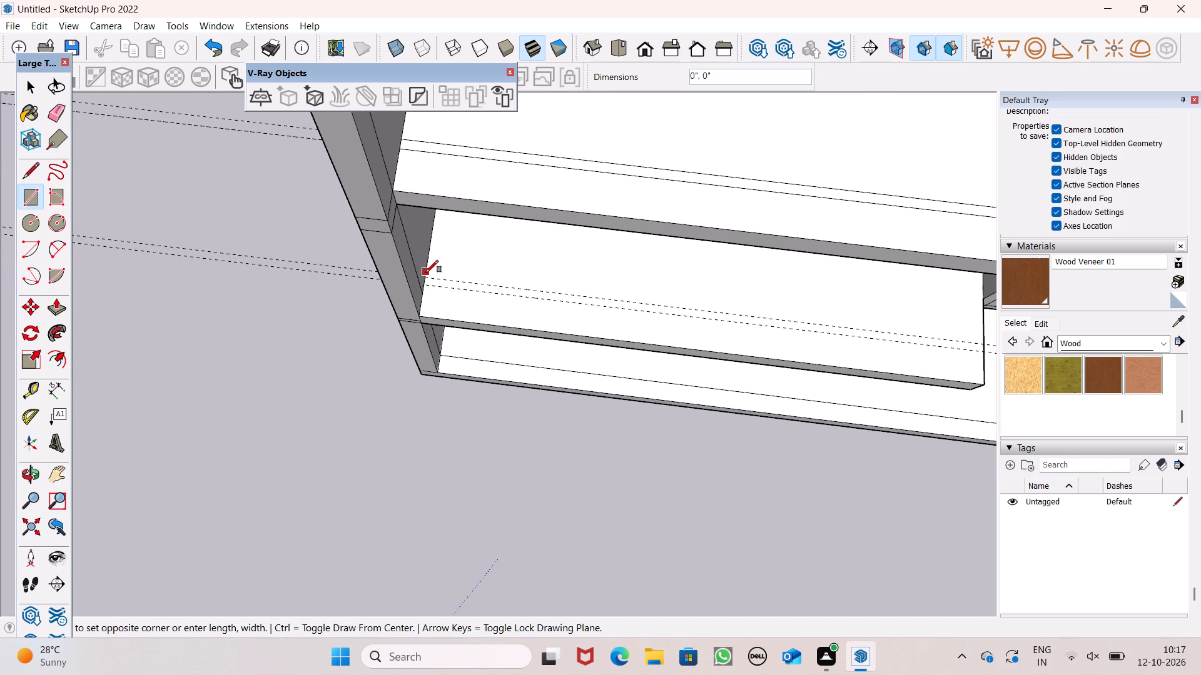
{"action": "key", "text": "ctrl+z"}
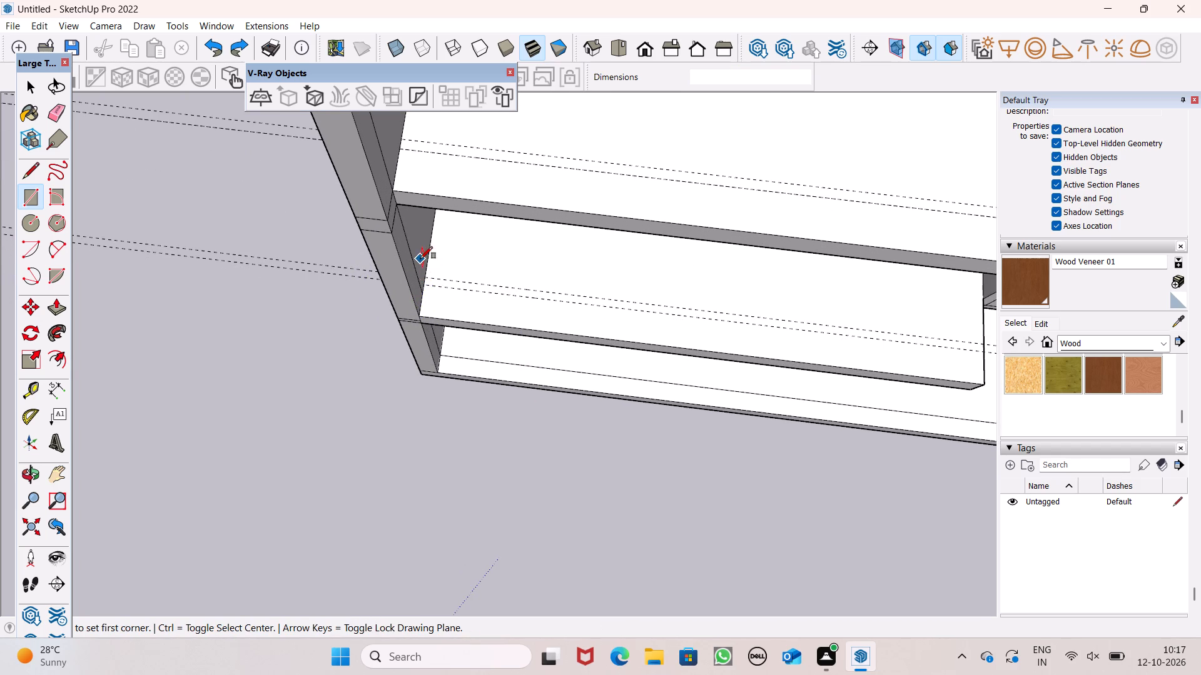
Redraw the 4" by 23' 9 3/16" rectangle between the two guides on the third-highest slab.
{"action": "scroll", "coordinate": [423, 290], "scroll_direction": "down", "scroll_amount": 6}
{"action": "scroll", "coordinate": [413, 205], "scroll_direction": "up", "scroll_amount": 4}
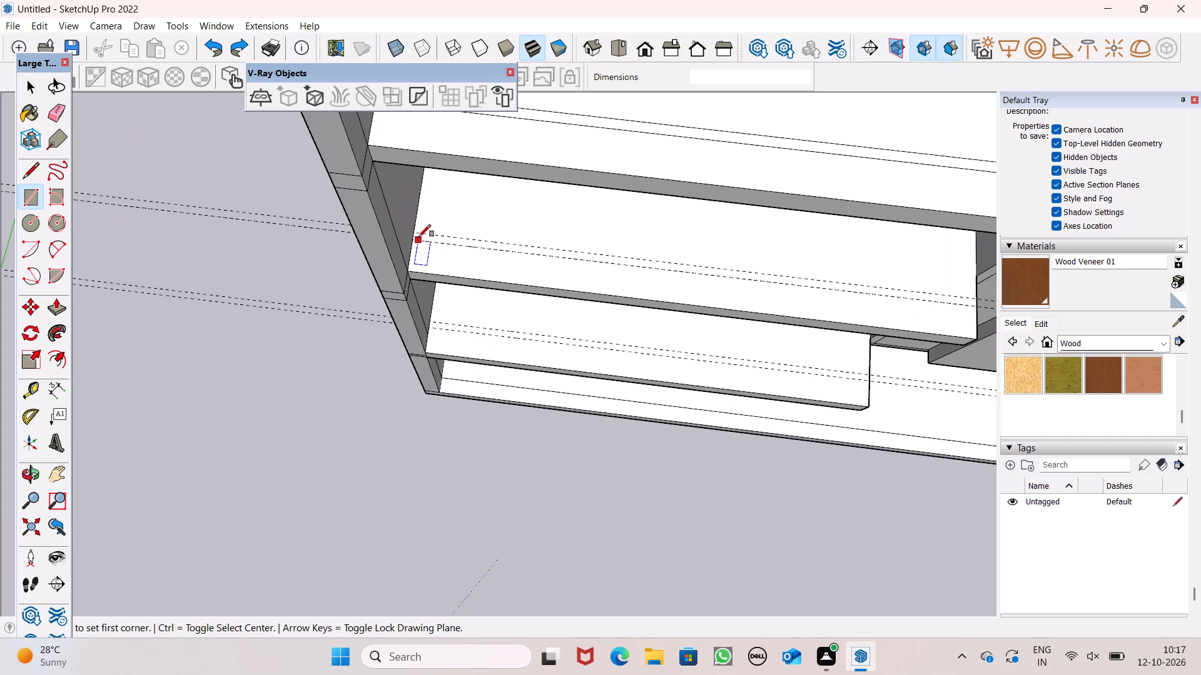
{"action": "left_click", "coordinate": [416, 234]}
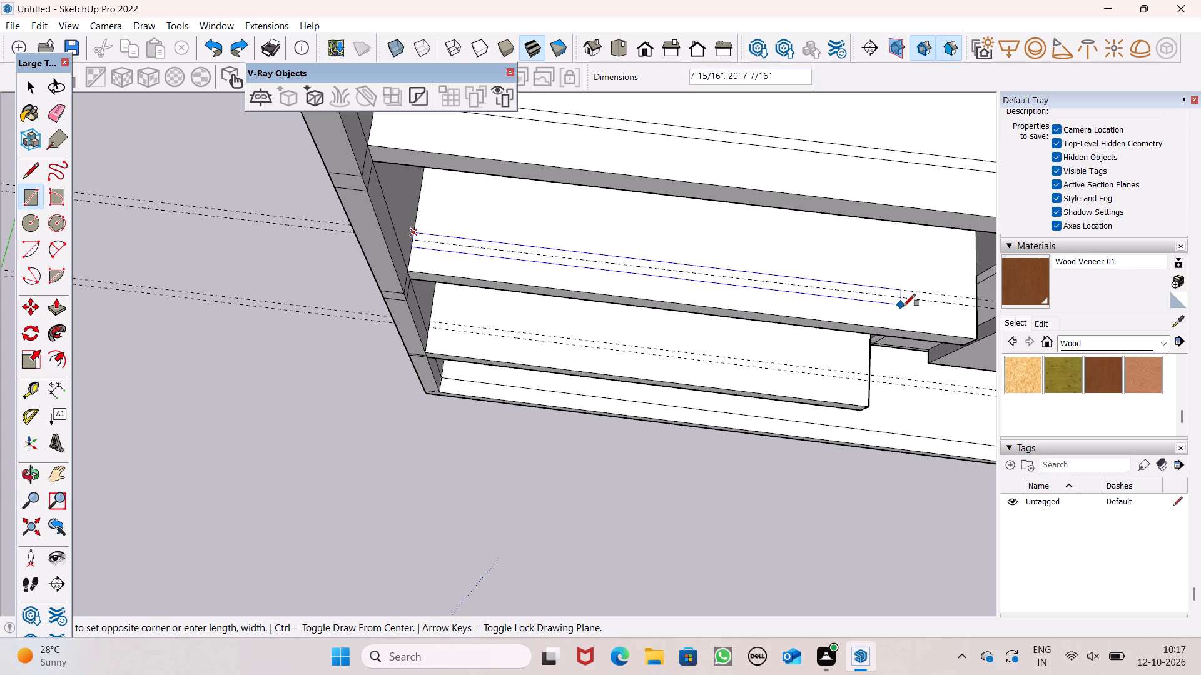
{"action": "left_click", "coordinate": [978, 308]}
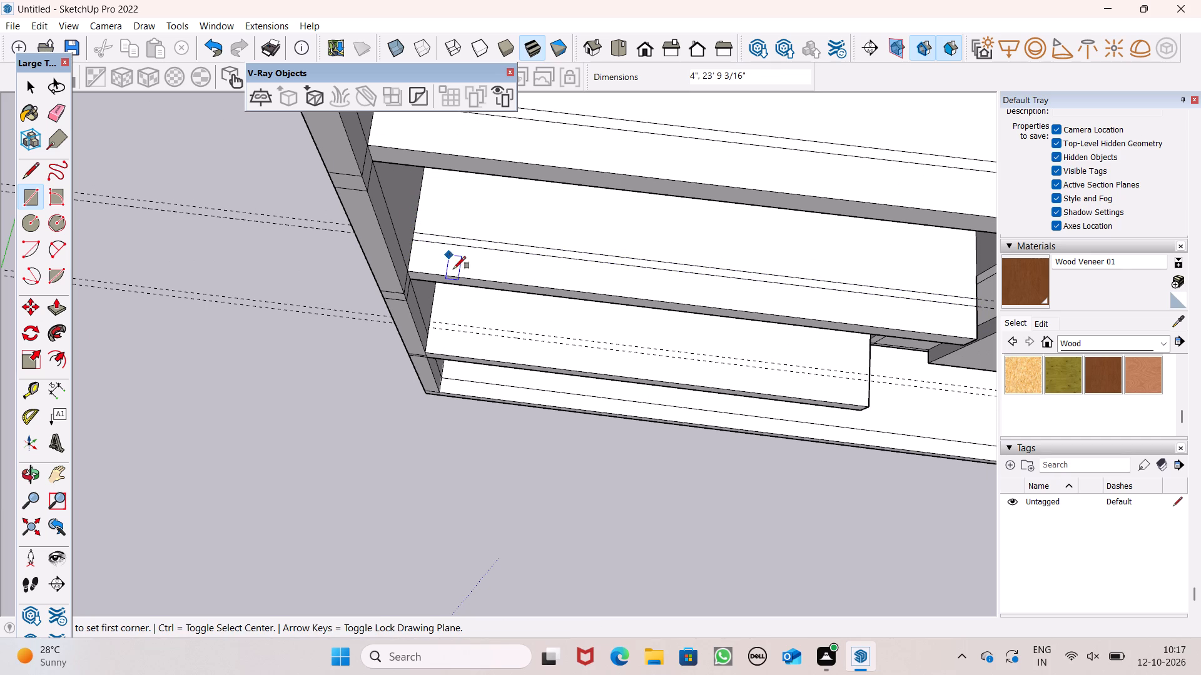
Draw a rectangle between the two guides across the full width of the fourth-highest slab.
{"action": "scroll", "coordinate": [492, 339], "scroll_direction": "up", "scroll_amount": 4}
{"action": "left_click", "coordinate": [405, 314]}
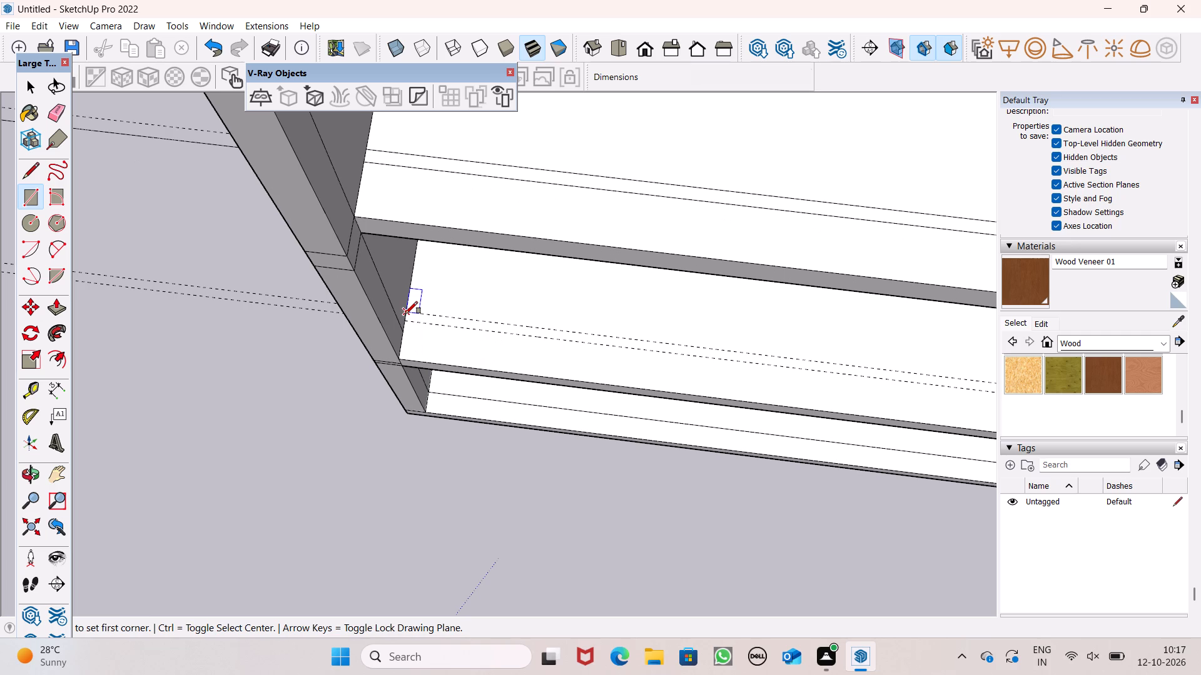
{"action": "scroll", "coordinate": [420, 346], "scroll_direction": "down", "scroll_amount": 4}
{"action": "scroll", "coordinate": [869, 391], "scroll_direction": "up", "scroll_amount": 4}
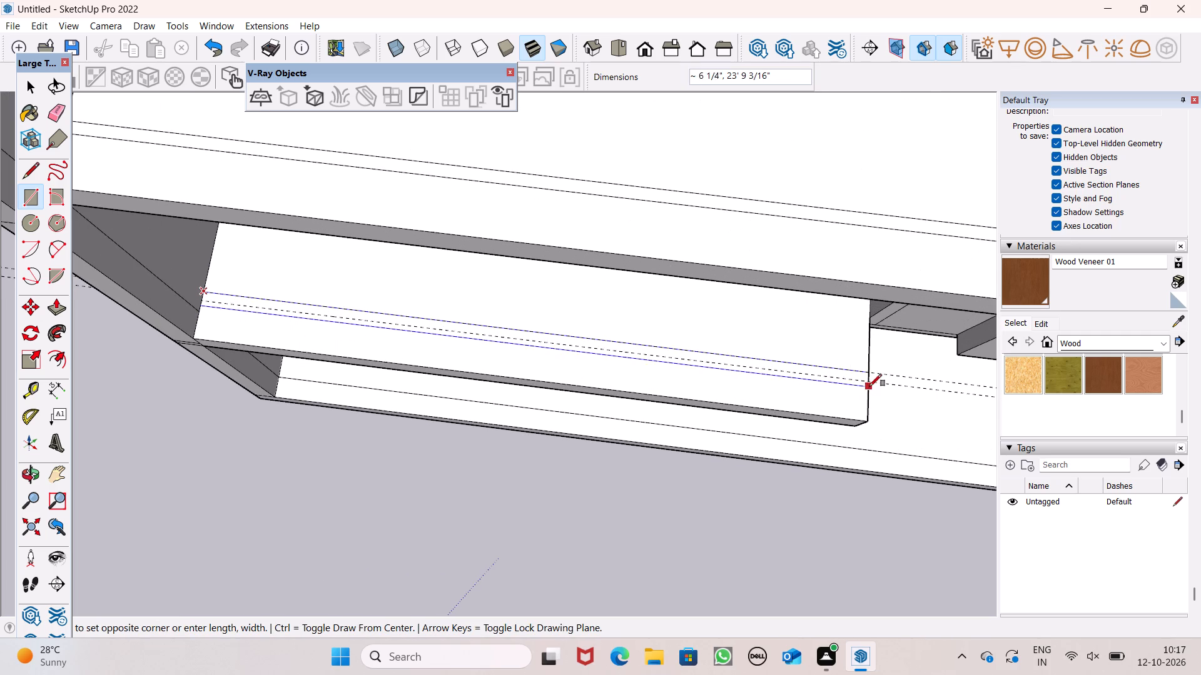
{"action": "left_click", "coordinate": [869, 382]}
{"action": "key", "text": "space"}
Inspect the strips along the front edges of the recessed bay's slabs from above and from the front.
{"action": "scroll", "coordinate": [594, 338], "scroll_direction": "down", "scroll_amount": 10}
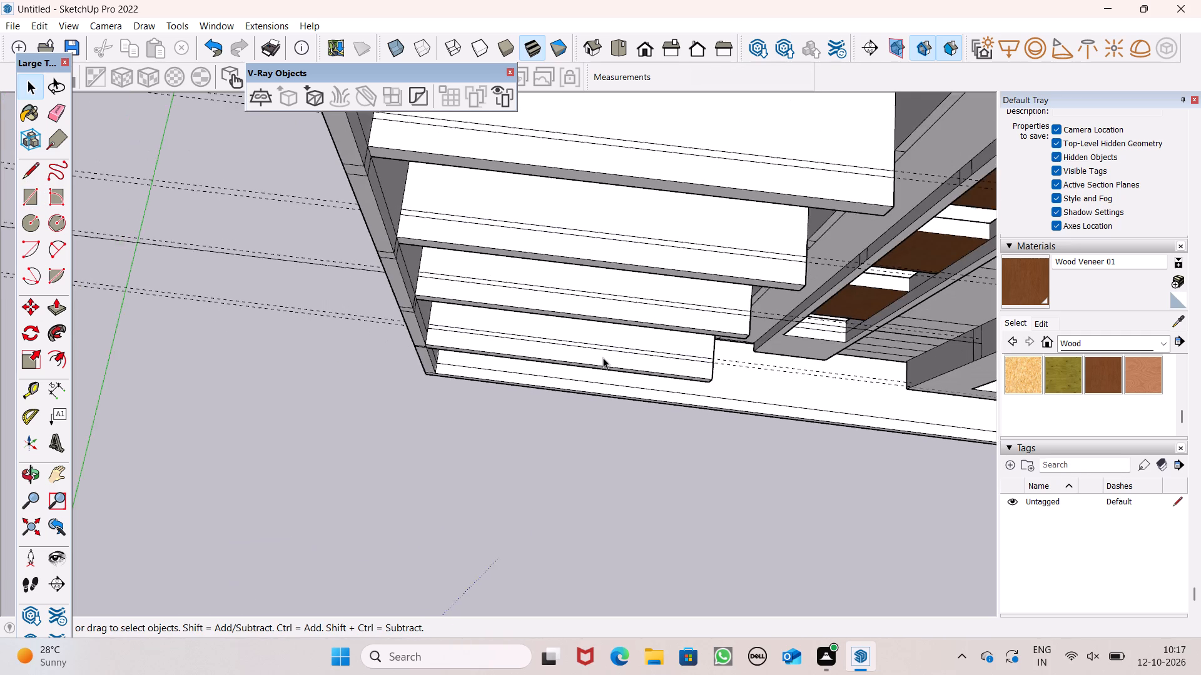
{"action": "scroll", "coordinate": [603, 357], "scroll_direction": "down", "scroll_amount": 6}
{"action": "middle_click_drag", "start_coordinate": [585, 365], "coordinate": [602, 277]}
{"action": "middle_click_drag", "start_coordinate": [590, 292], "coordinate": [550, 111]}
{"action": "scroll", "coordinate": [594, 292], "scroll_direction": "up", "scroll_amount": 1}
{"action": "scroll", "coordinate": [510, 272], "scroll_direction": "up", "scroll_amount": 4}
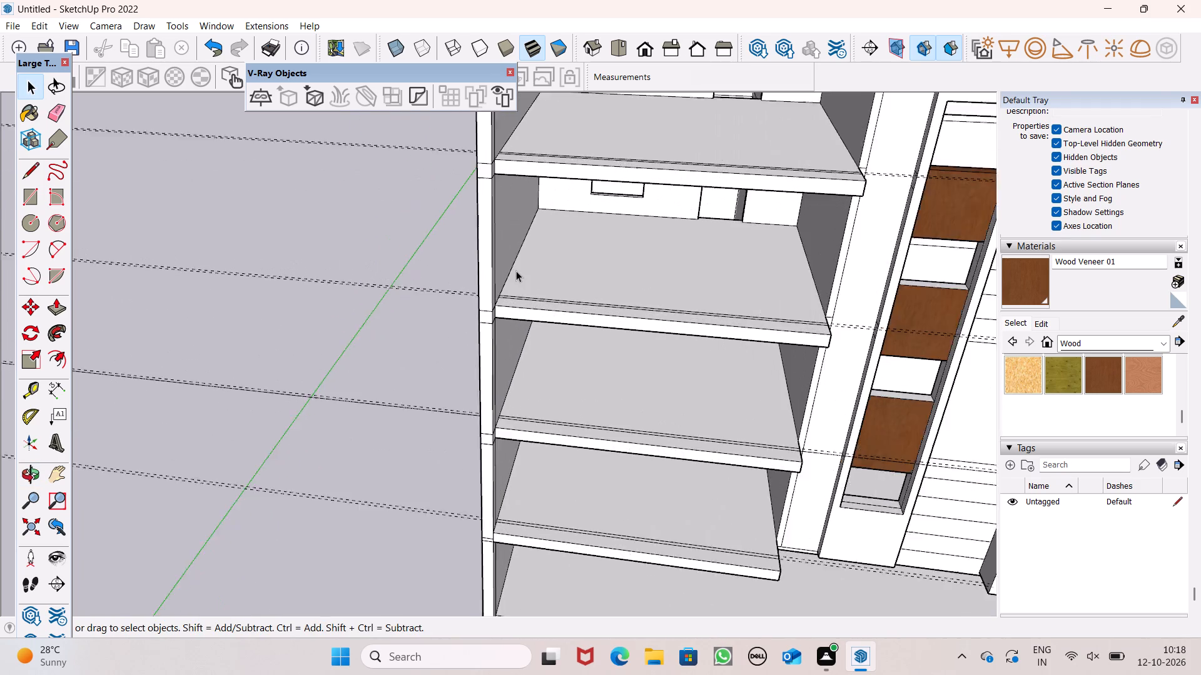
{"action": "scroll", "coordinate": [516, 271], "scroll_direction": "up", "scroll_amount": 3}
{"action": "scroll", "coordinate": [543, 281], "scroll_direction": "down", "scroll_amount": 1}
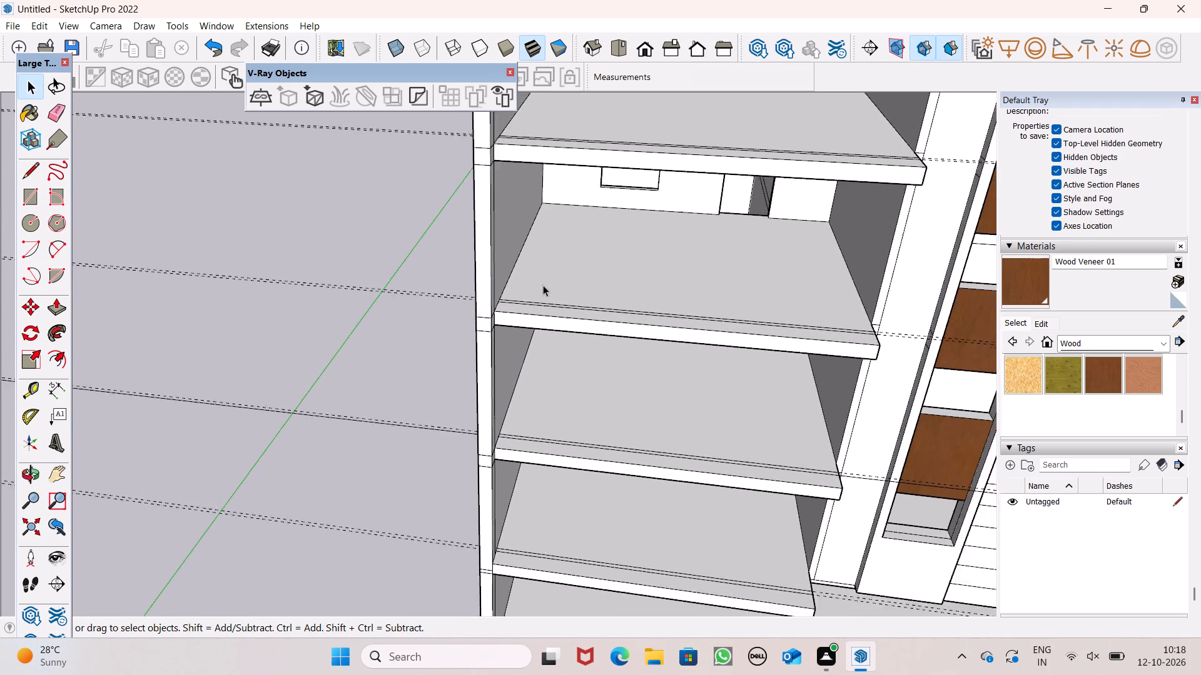
{"action": "scroll", "coordinate": [543, 285], "scroll_direction": "down", "scroll_amount": 2}
{"action": "middle_click_drag", "start_coordinate": [600, 394], "coordinate": [612, 239]}
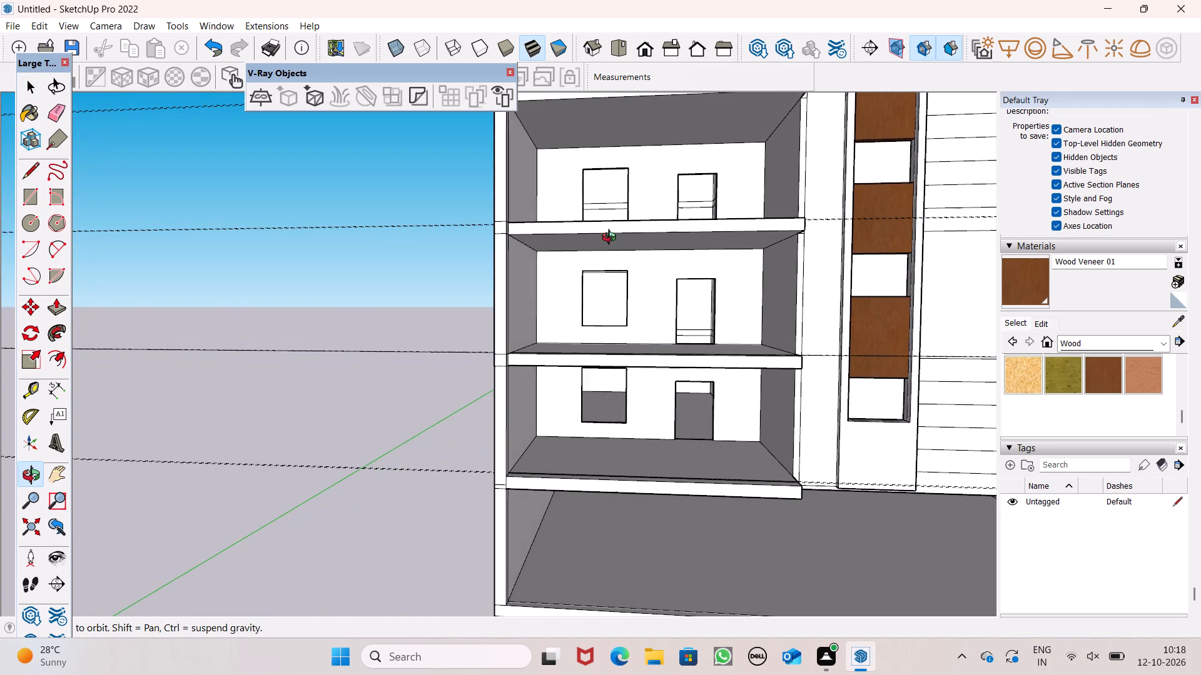
{"action": "middle_click_drag", "start_coordinate": [612, 239], "coordinate": [611, 240]}
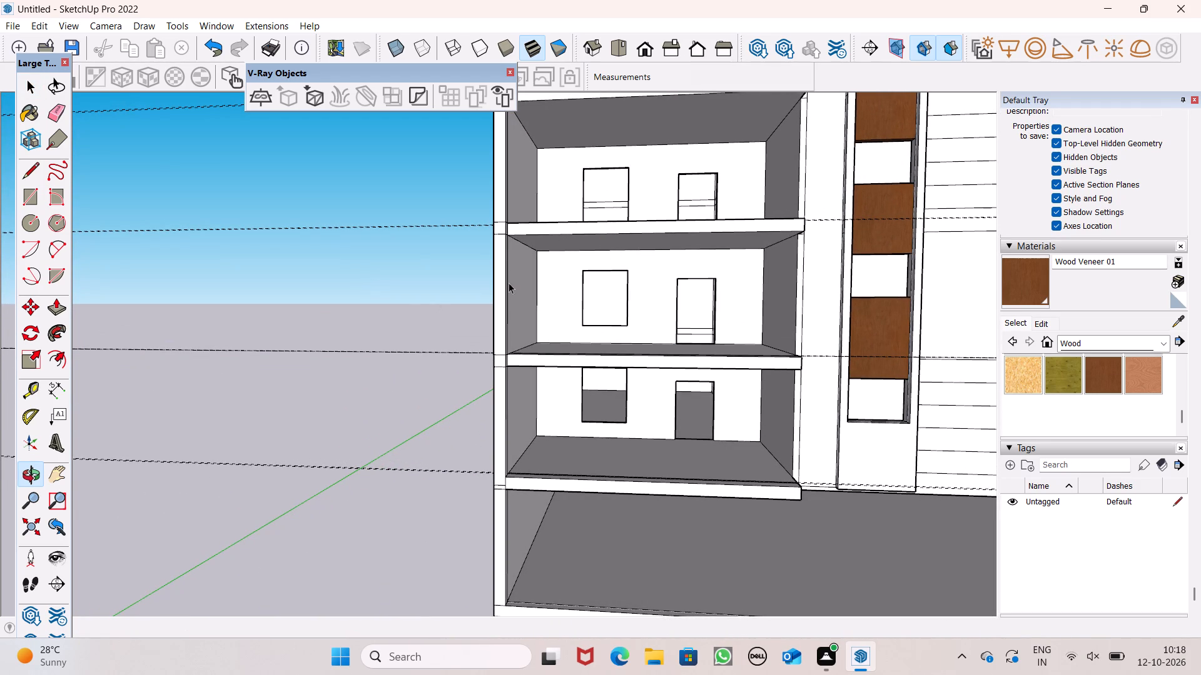
{"action": "scroll", "coordinate": [497, 237], "scroll_direction": "down", "scroll_amount": 2}
{"action": "middle_click_drag", "start_coordinate": [556, 257], "coordinate": [555, 409]}
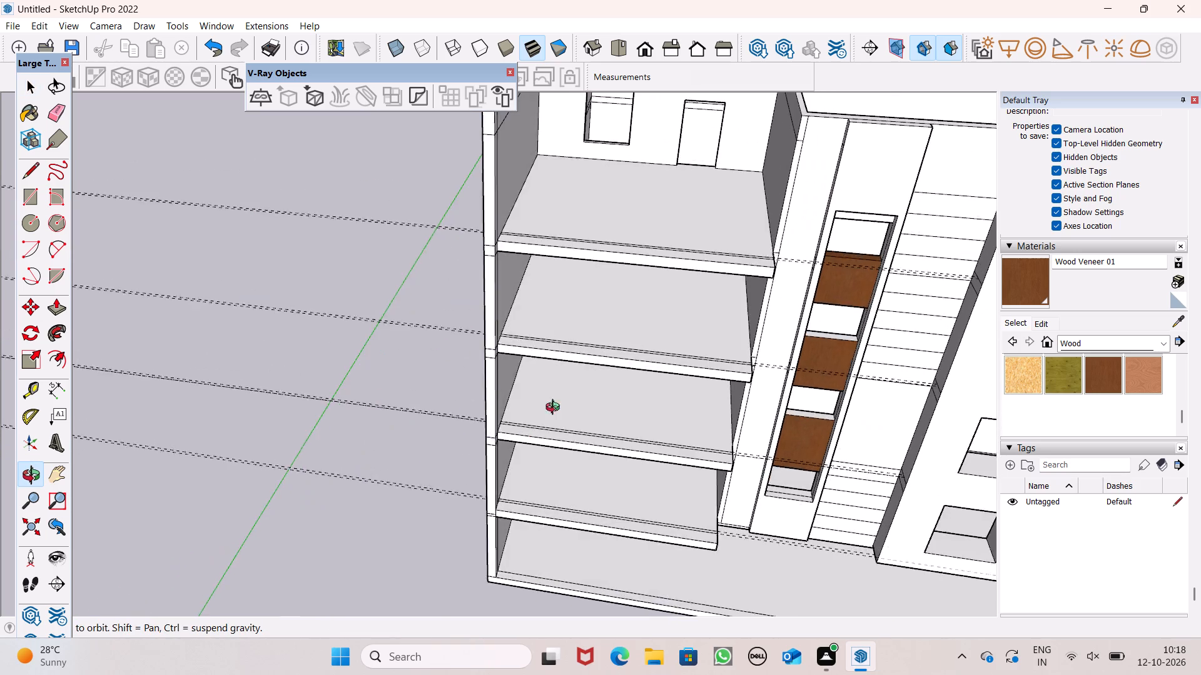
{"action": "middle_click_drag", "start_coordinate": [555, 409], "coordinate": [595, 504]}
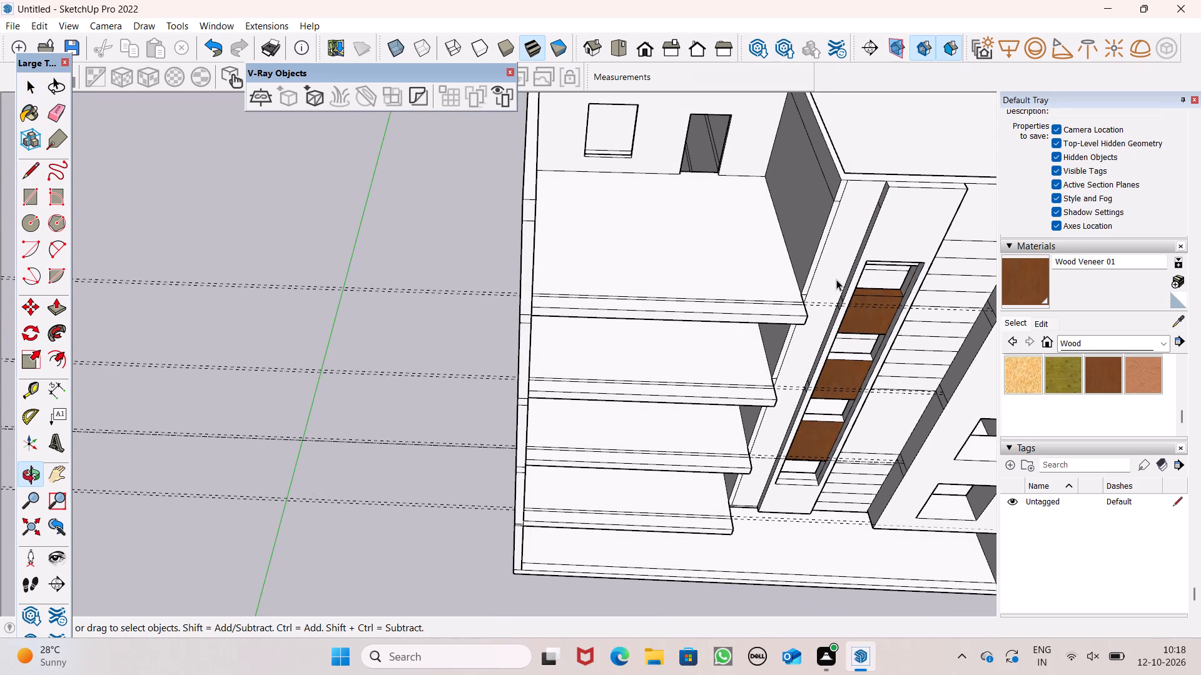
{"action": "scroll", "coordinate": [837, 279], "scroll_direction": "up", "scroll_amount": 4}
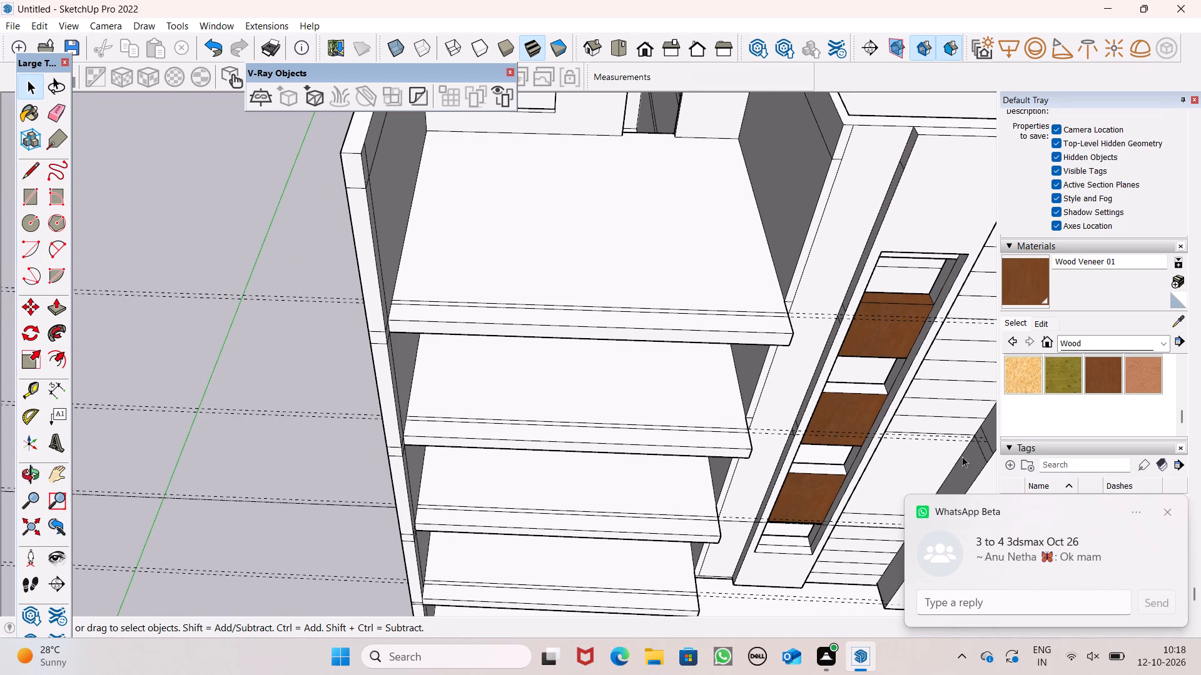
{"action": "left_click", "coordinate": [1168, 512]}
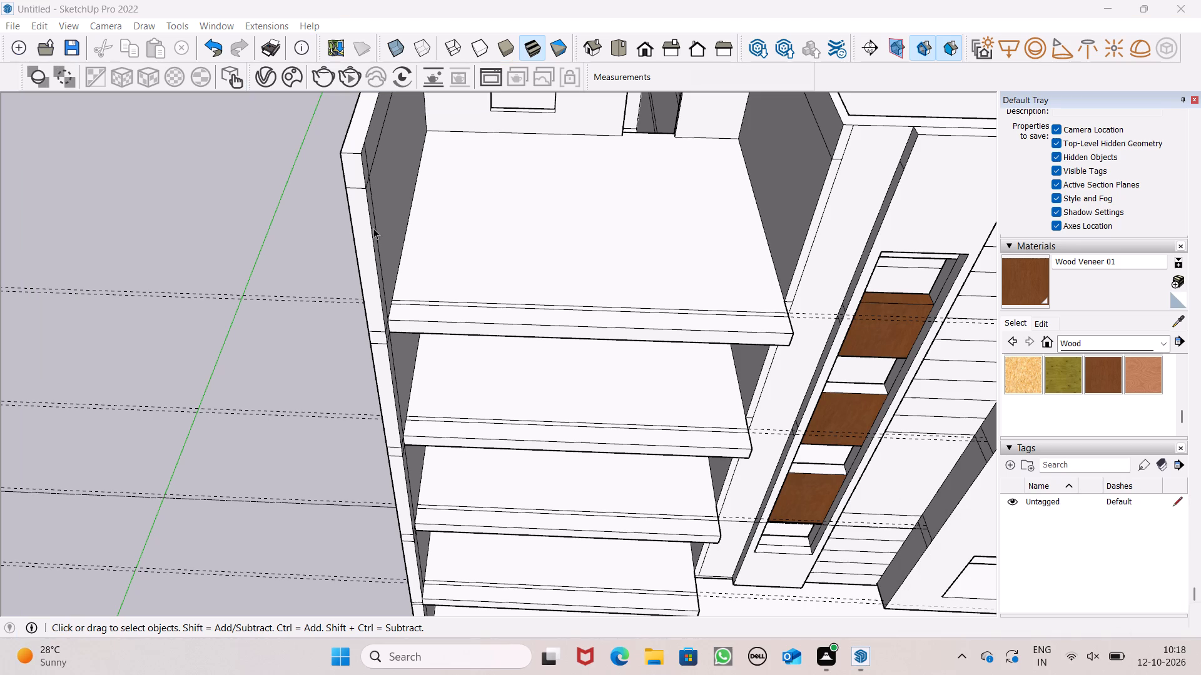
Push/pull the strip along the front edge of the highest slab upward by 3'.
{"action": "left_click", "coordinate": [52, 319]}
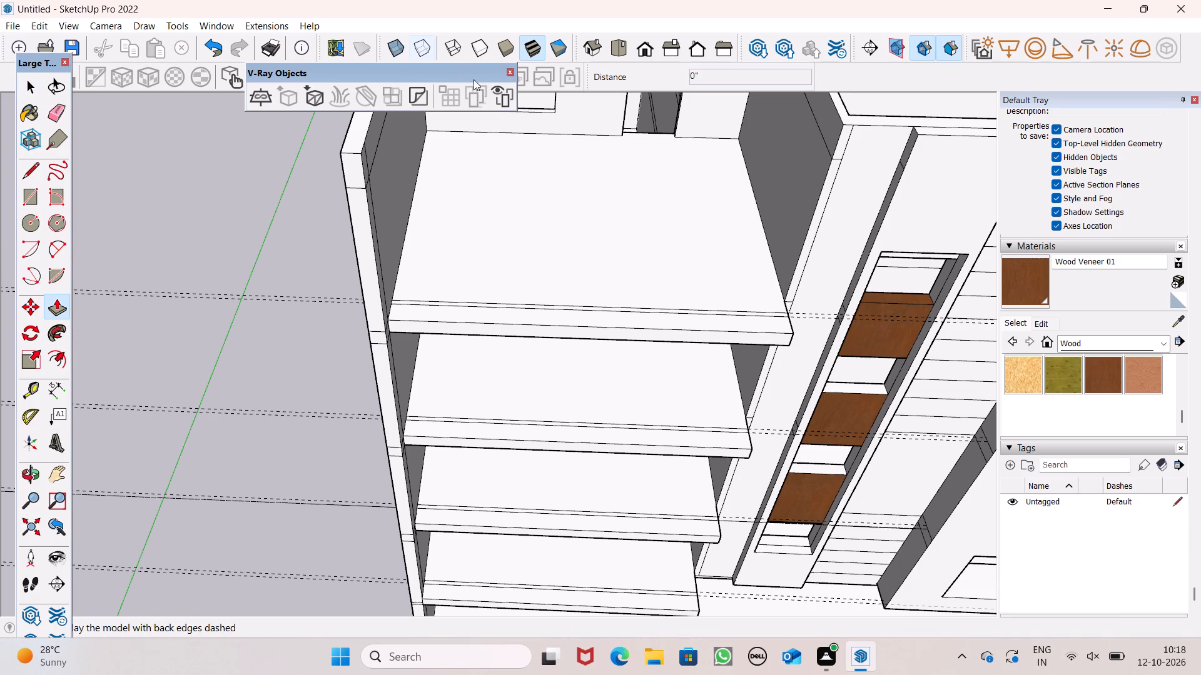
{"action": "scroll", "coordinate": [449, 285], "scroll_direction": "up", "scroll_amount": 5}
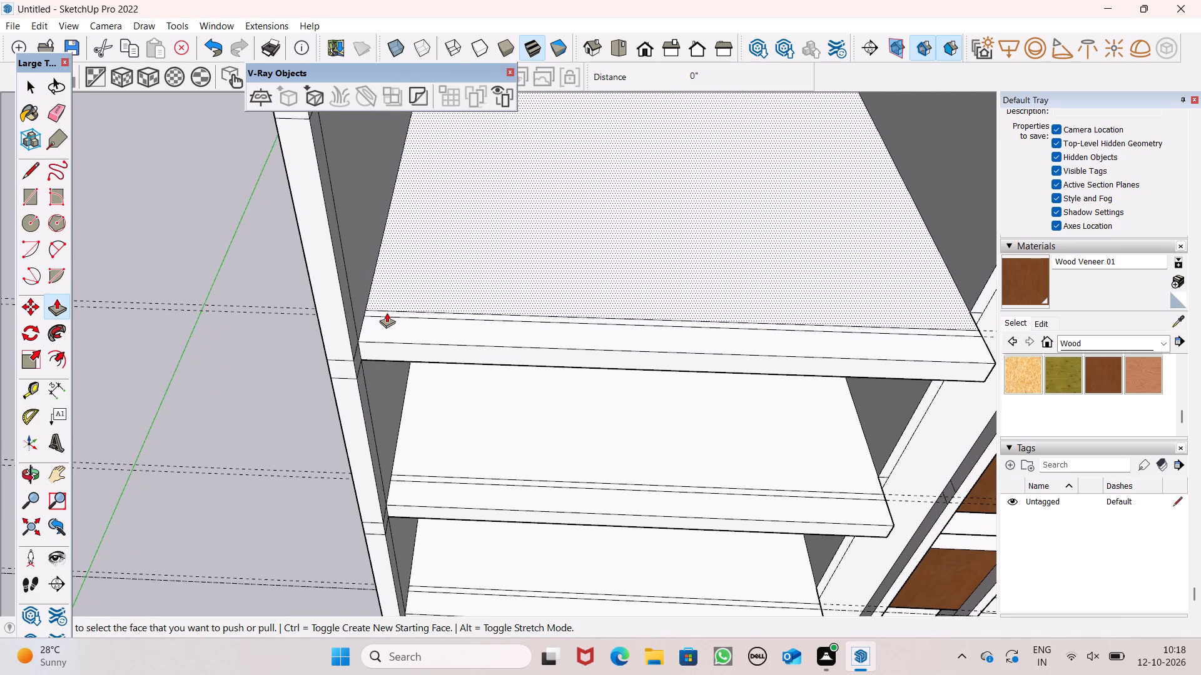
{"action": "left_click_drag", "start_coordinate": [378, 316], "coordinate": [376, 281]}
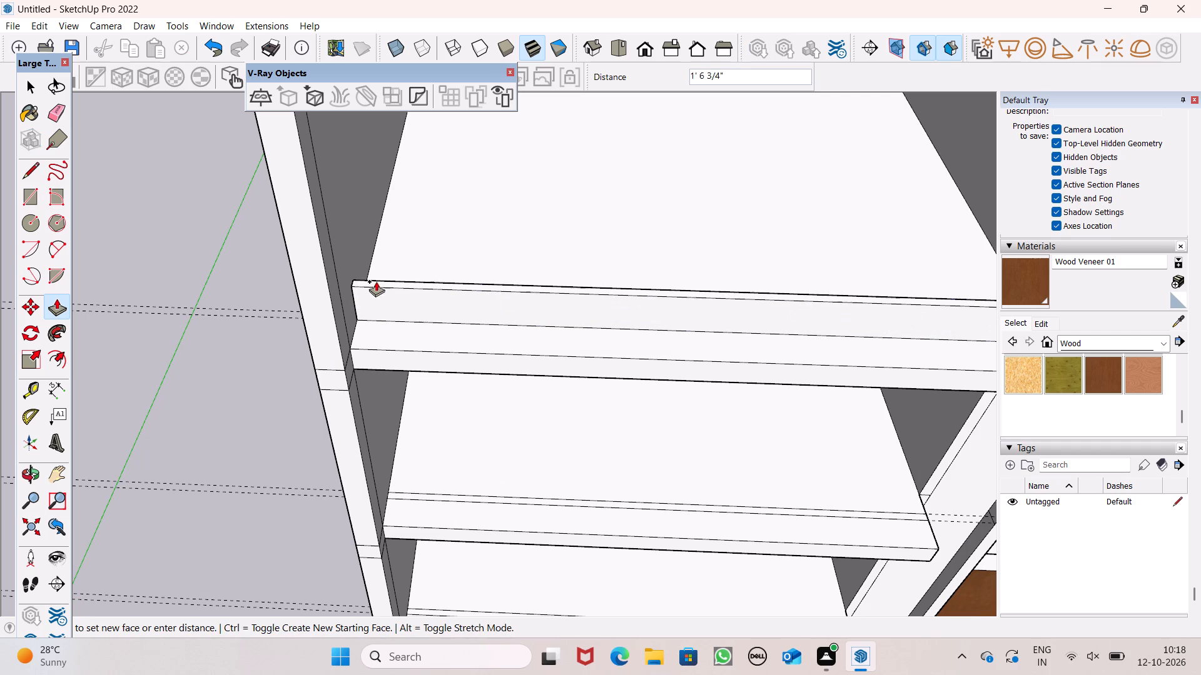
{"action": "left_click_drag", "start_coordinate": [376, 281], "coordinate": [380, 263]}
{"action": "type", "text": "3'"}
{"action": "key", "text": "Return"}
{"action": "scroll", "coordinate": [334, 184], "scroll_direction": "down", "scroll_amount": 4}
{"action": "scroll", "coordinate": [382, 216], "scroll_direction": "up", "scroll_amount": 2}
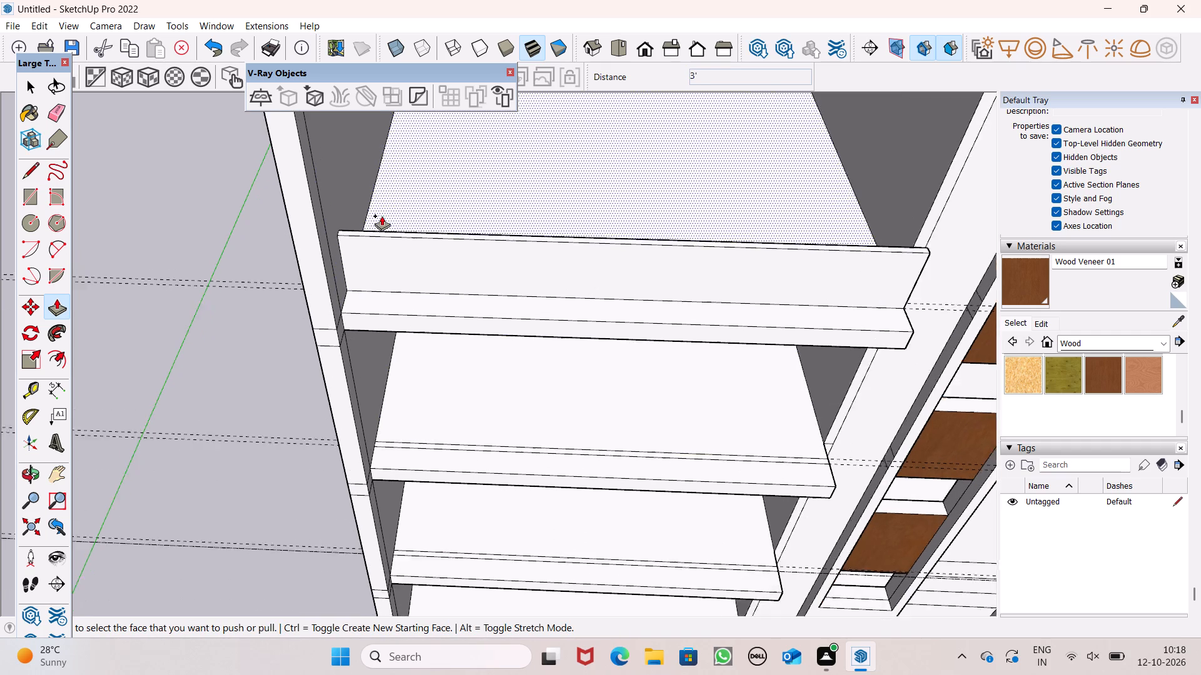
Inspect the raised parapet on the highest slab from the front and from above.
{"action": "middle_click_drag", "start_coordinate": [522, 396], "coordinate": [539, 271]}
{"action": "scroll", "coordinate": [538, 339], "scroll_direction": "down", "scroll_amount": 4}
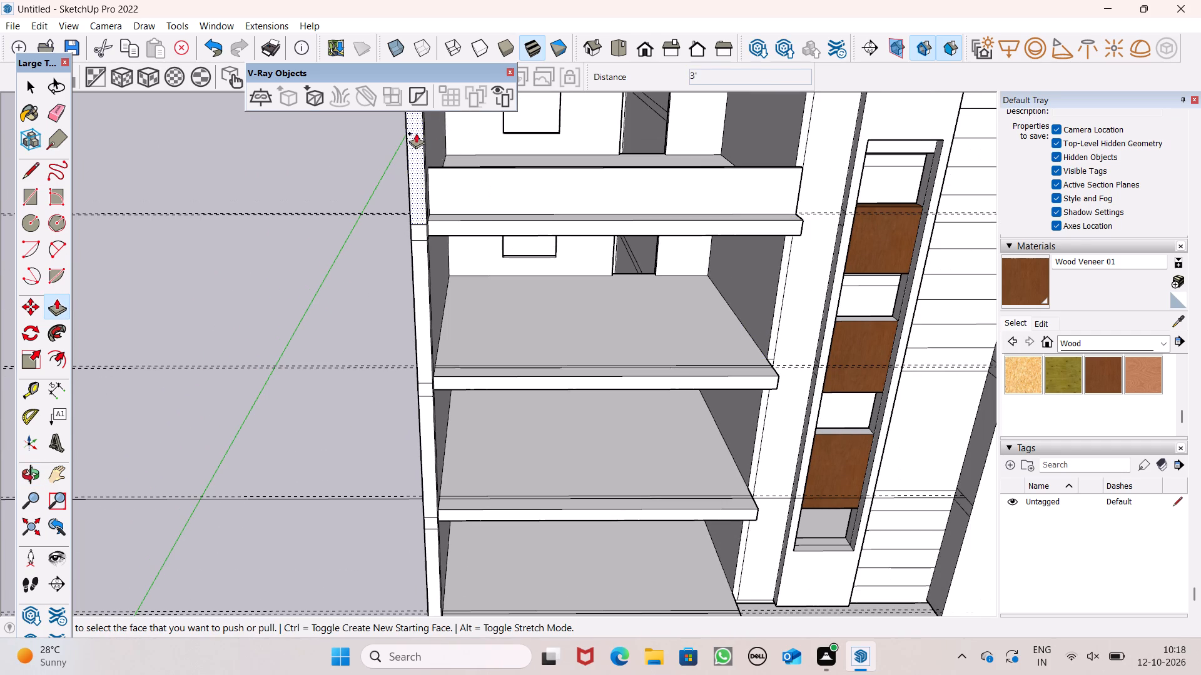
{"action": "scroll", "coordinate": [561, 231], "scroll_direction": "down", "scroll_amount": 3}
{"action": "middle_click_drag", "start_coordinate": [561, 274], "coordinate": [560, 197]}
{"action": "scroll", "coordinate": [559, 235], "scroll_direction": "up", "scroll_amount": 1}
{"action": "scroll", "coordinate": [583, 227], "scroll_direction": "down", "scroll_amount": 4}
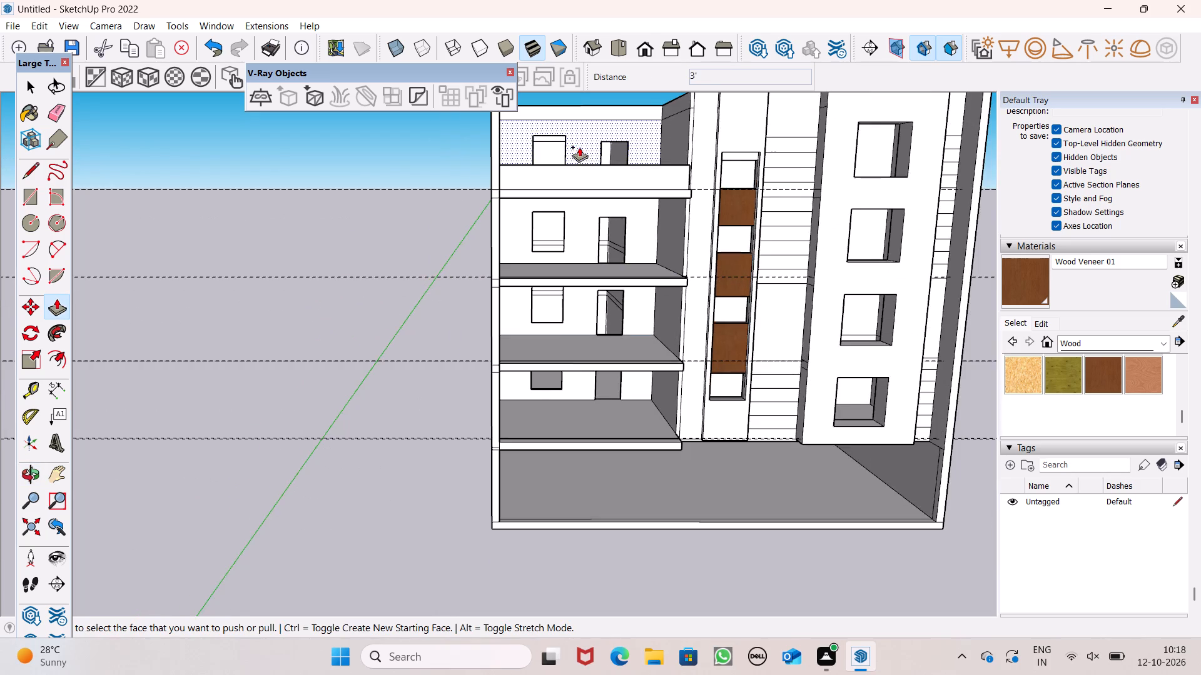
{"action": "scroll", "coordinate": [550, 133], "scroll_direction": "up", "scroll_amount": 6}
{"action": "middle_click_drag", "start_coordinate": [541, 189], "coordinate": [538, 462]}
{"action": "scroll", "coordinate": [547, 445], "scroll_direction": "up", "scroll_amount": 1}
{"action": "scroll", "coordinate": [548, 247], "scroll_direction": "down", "scroll_amount": 4}
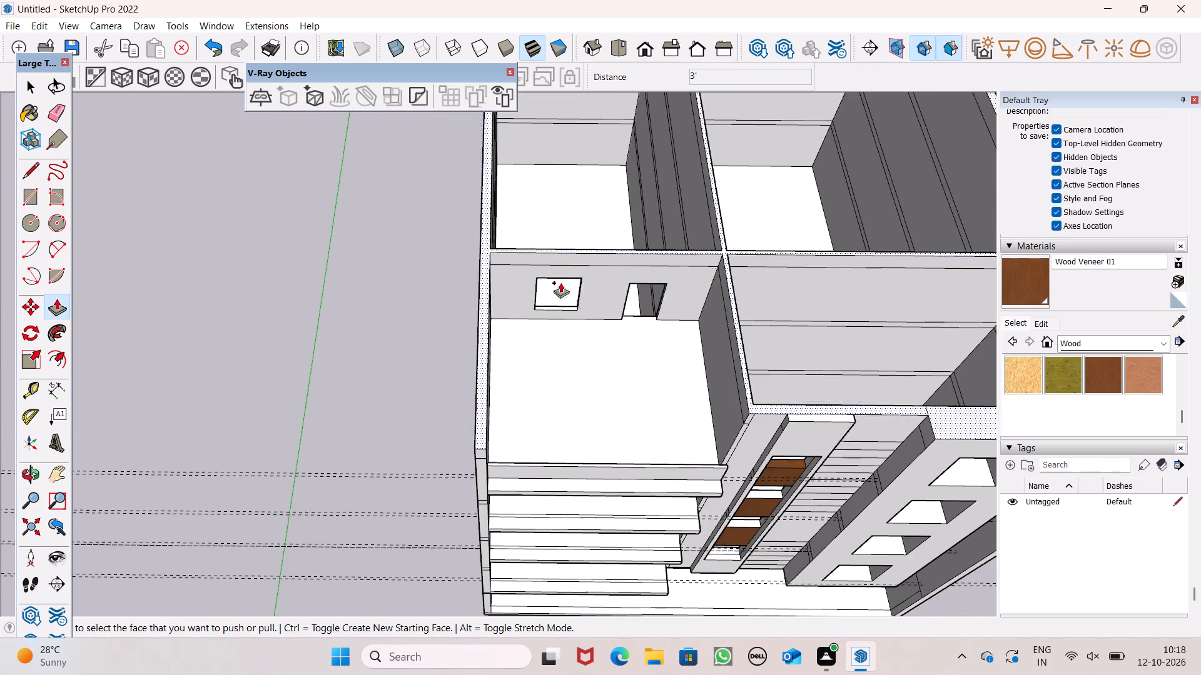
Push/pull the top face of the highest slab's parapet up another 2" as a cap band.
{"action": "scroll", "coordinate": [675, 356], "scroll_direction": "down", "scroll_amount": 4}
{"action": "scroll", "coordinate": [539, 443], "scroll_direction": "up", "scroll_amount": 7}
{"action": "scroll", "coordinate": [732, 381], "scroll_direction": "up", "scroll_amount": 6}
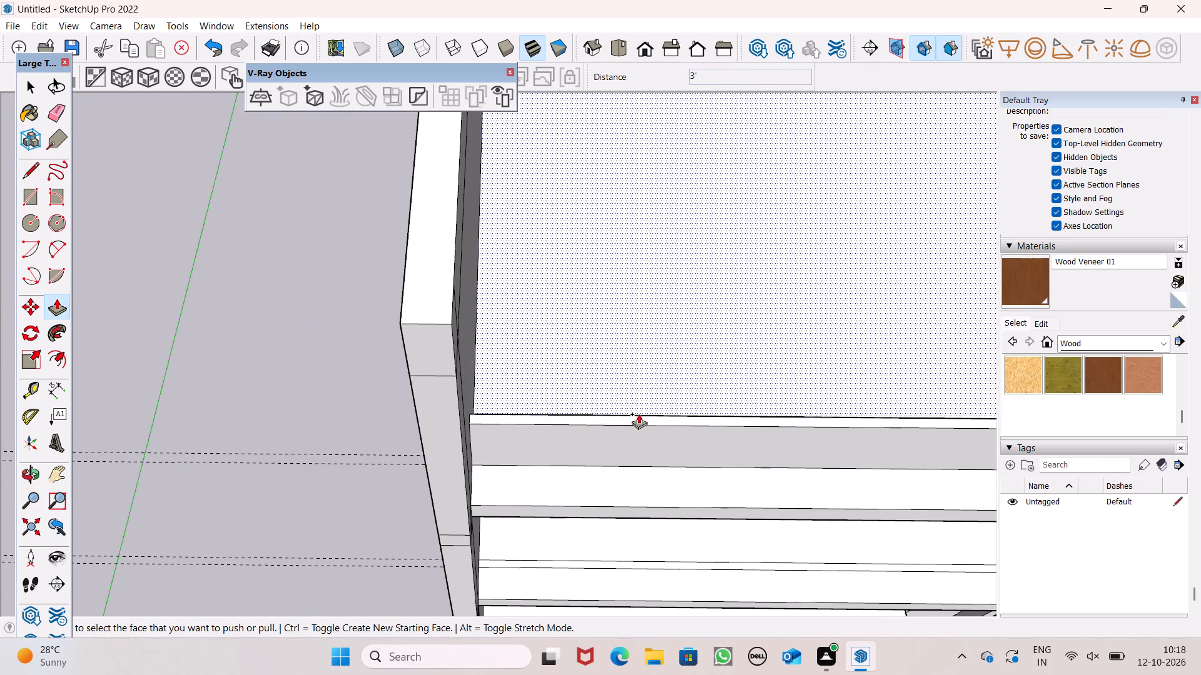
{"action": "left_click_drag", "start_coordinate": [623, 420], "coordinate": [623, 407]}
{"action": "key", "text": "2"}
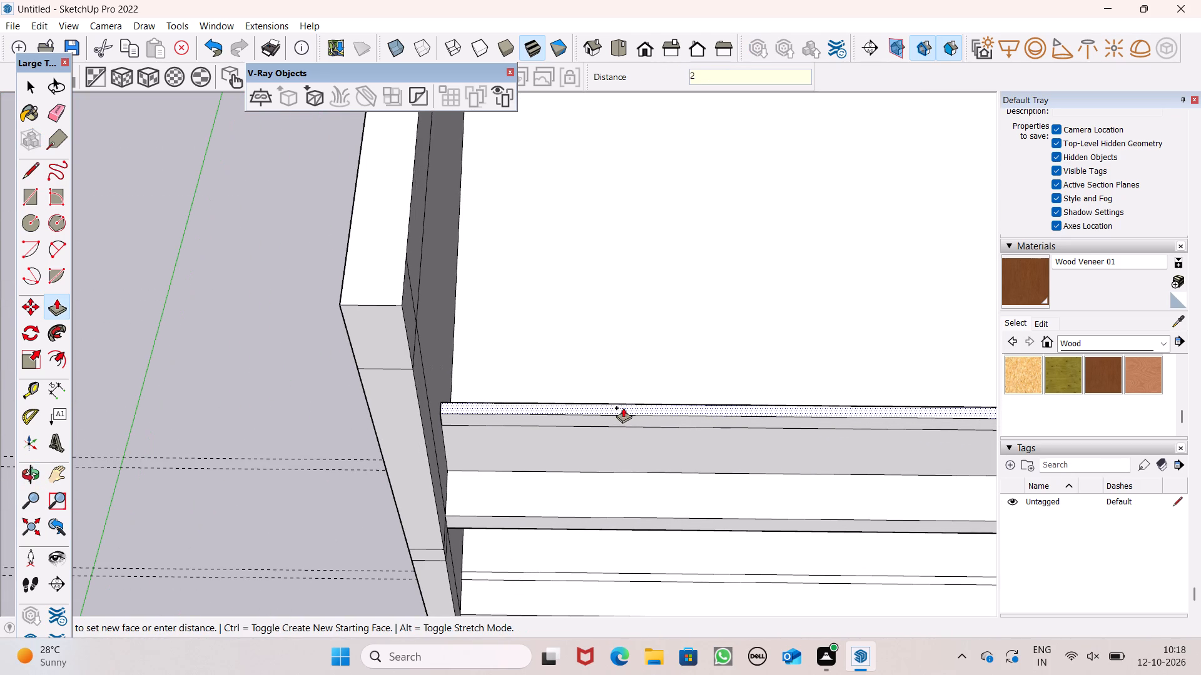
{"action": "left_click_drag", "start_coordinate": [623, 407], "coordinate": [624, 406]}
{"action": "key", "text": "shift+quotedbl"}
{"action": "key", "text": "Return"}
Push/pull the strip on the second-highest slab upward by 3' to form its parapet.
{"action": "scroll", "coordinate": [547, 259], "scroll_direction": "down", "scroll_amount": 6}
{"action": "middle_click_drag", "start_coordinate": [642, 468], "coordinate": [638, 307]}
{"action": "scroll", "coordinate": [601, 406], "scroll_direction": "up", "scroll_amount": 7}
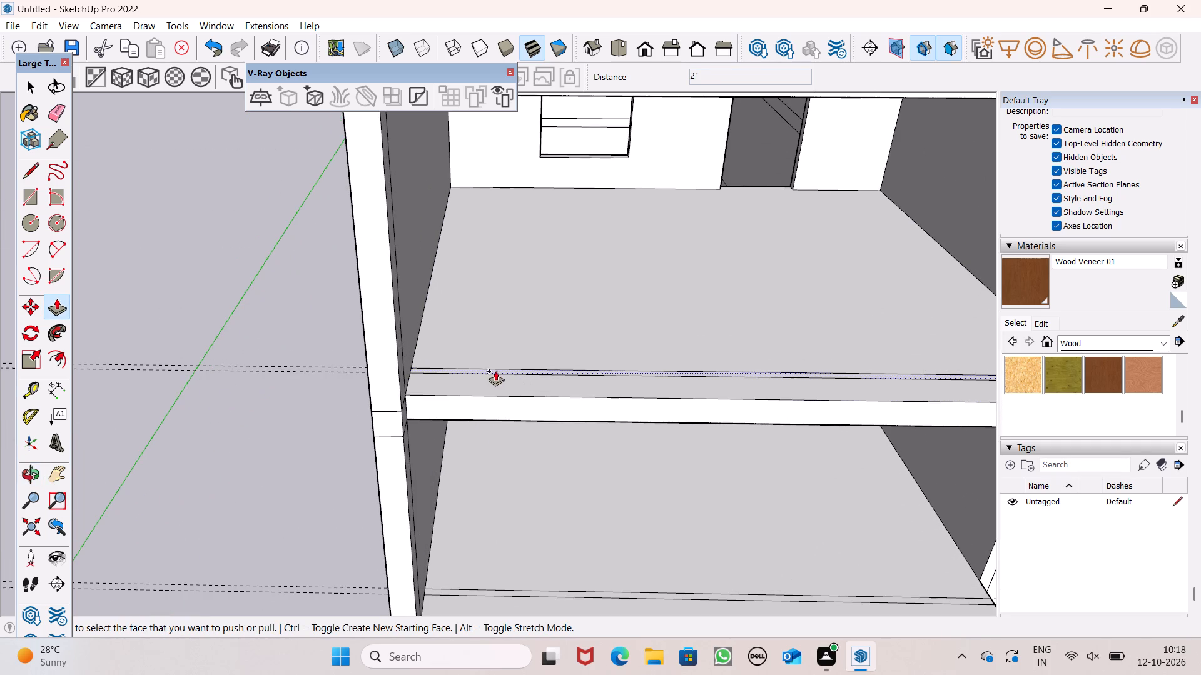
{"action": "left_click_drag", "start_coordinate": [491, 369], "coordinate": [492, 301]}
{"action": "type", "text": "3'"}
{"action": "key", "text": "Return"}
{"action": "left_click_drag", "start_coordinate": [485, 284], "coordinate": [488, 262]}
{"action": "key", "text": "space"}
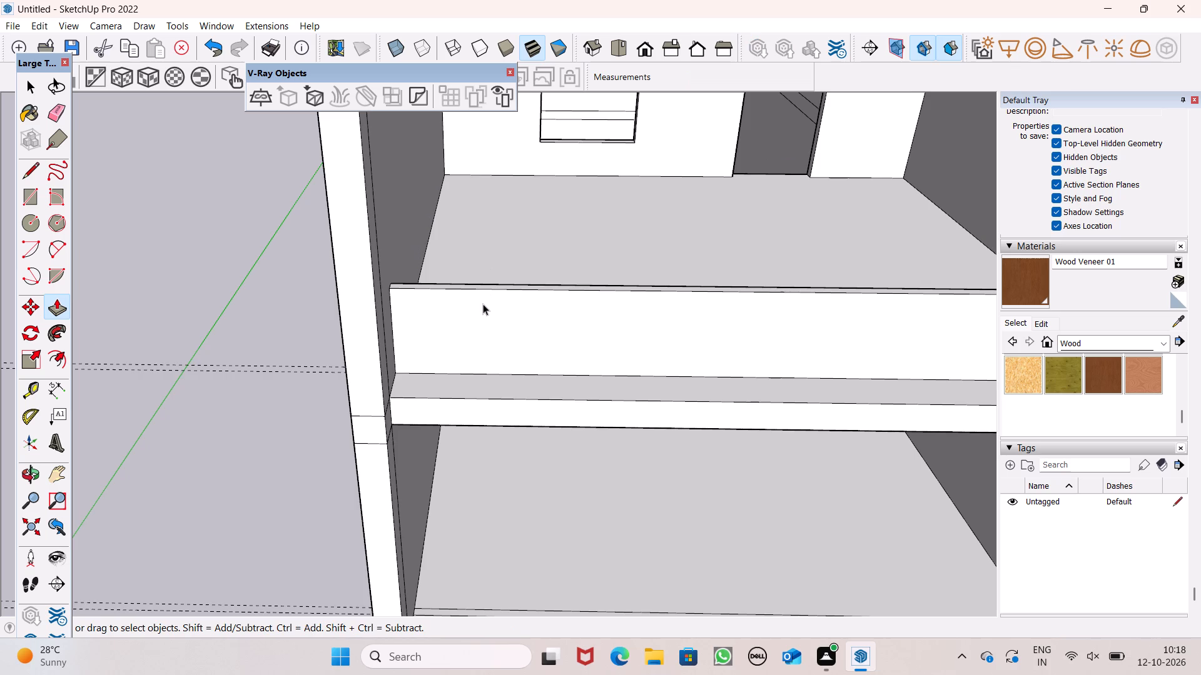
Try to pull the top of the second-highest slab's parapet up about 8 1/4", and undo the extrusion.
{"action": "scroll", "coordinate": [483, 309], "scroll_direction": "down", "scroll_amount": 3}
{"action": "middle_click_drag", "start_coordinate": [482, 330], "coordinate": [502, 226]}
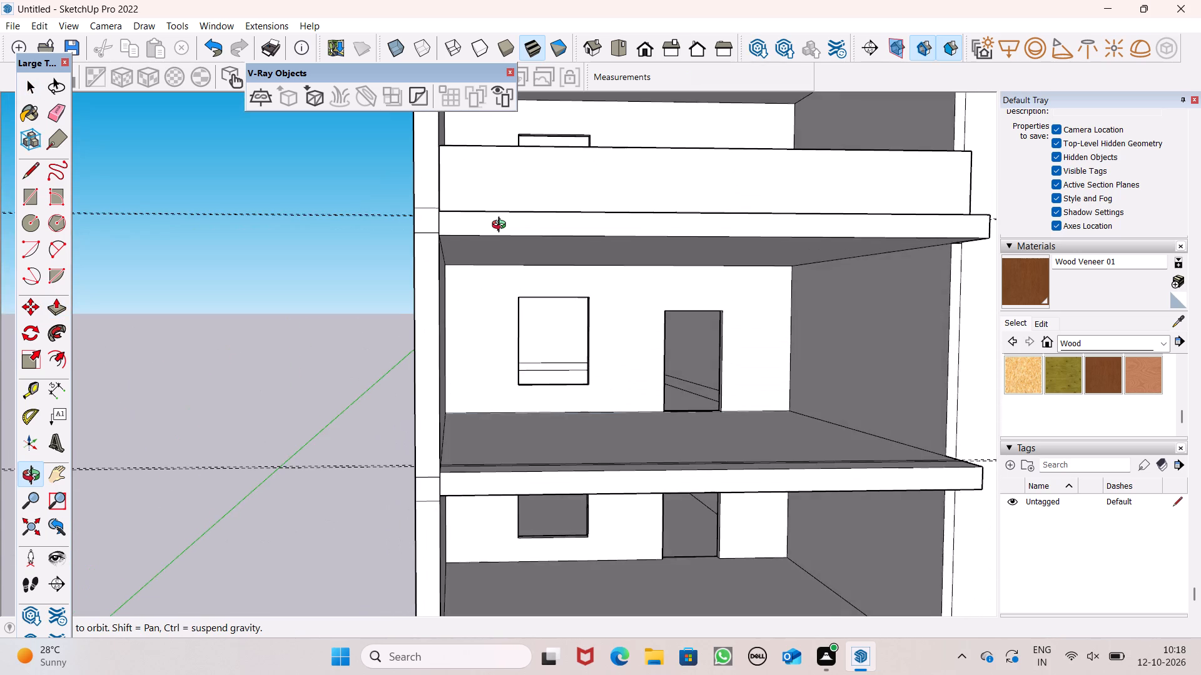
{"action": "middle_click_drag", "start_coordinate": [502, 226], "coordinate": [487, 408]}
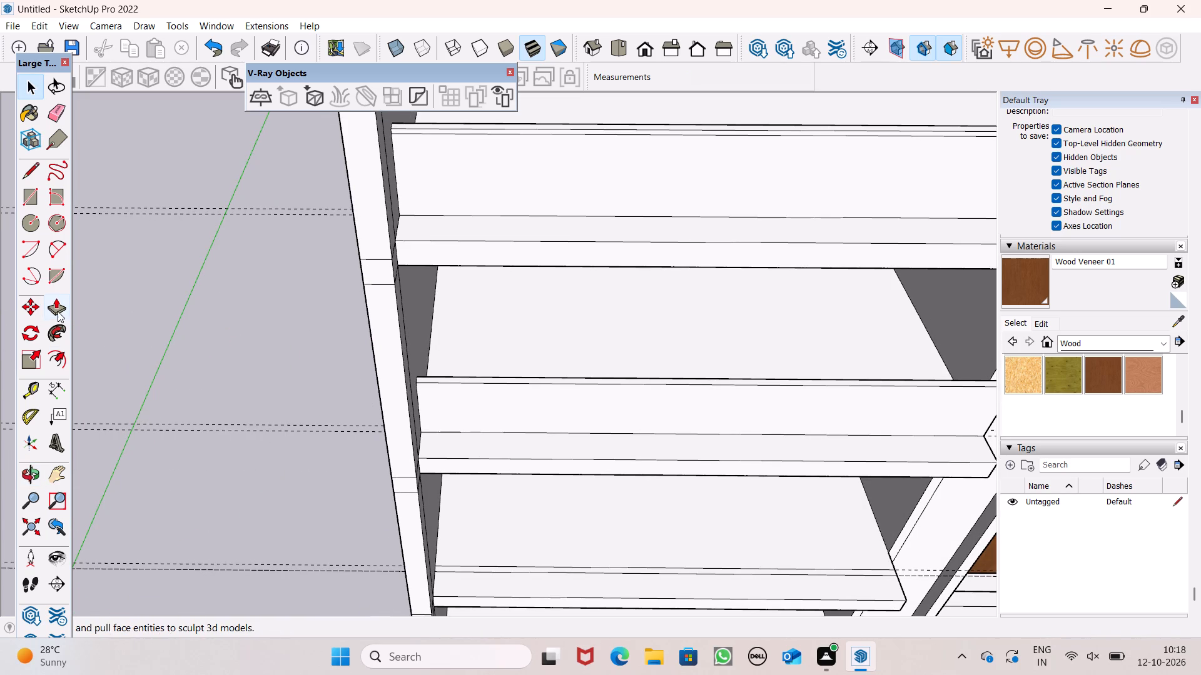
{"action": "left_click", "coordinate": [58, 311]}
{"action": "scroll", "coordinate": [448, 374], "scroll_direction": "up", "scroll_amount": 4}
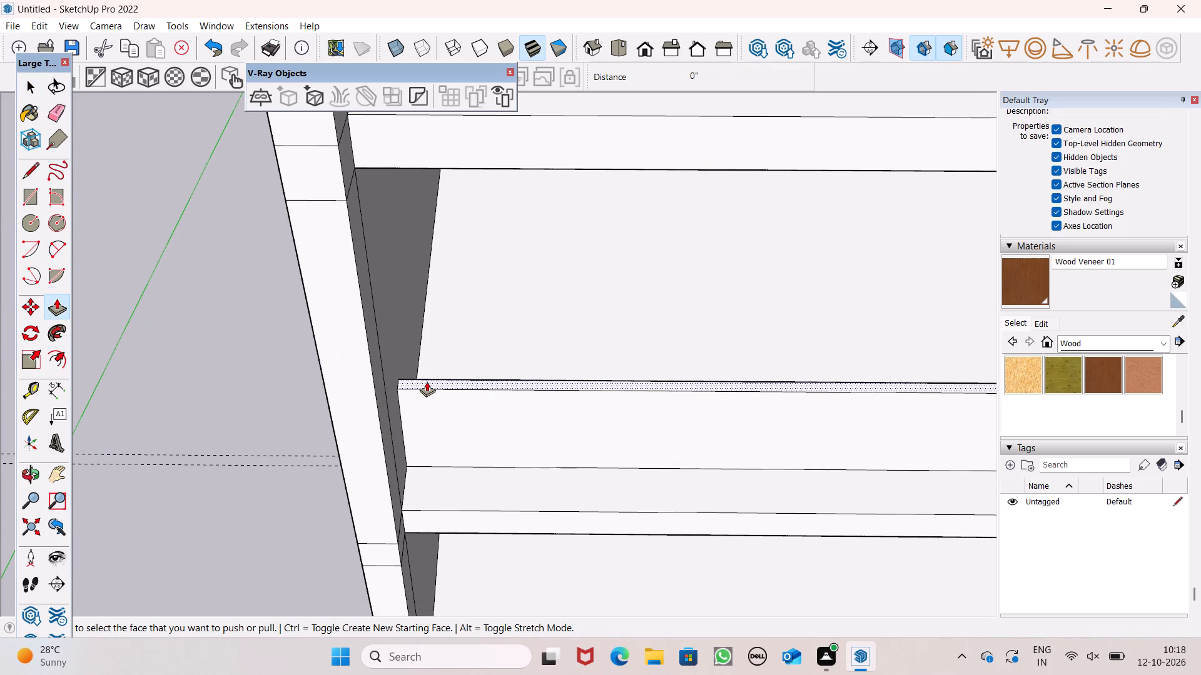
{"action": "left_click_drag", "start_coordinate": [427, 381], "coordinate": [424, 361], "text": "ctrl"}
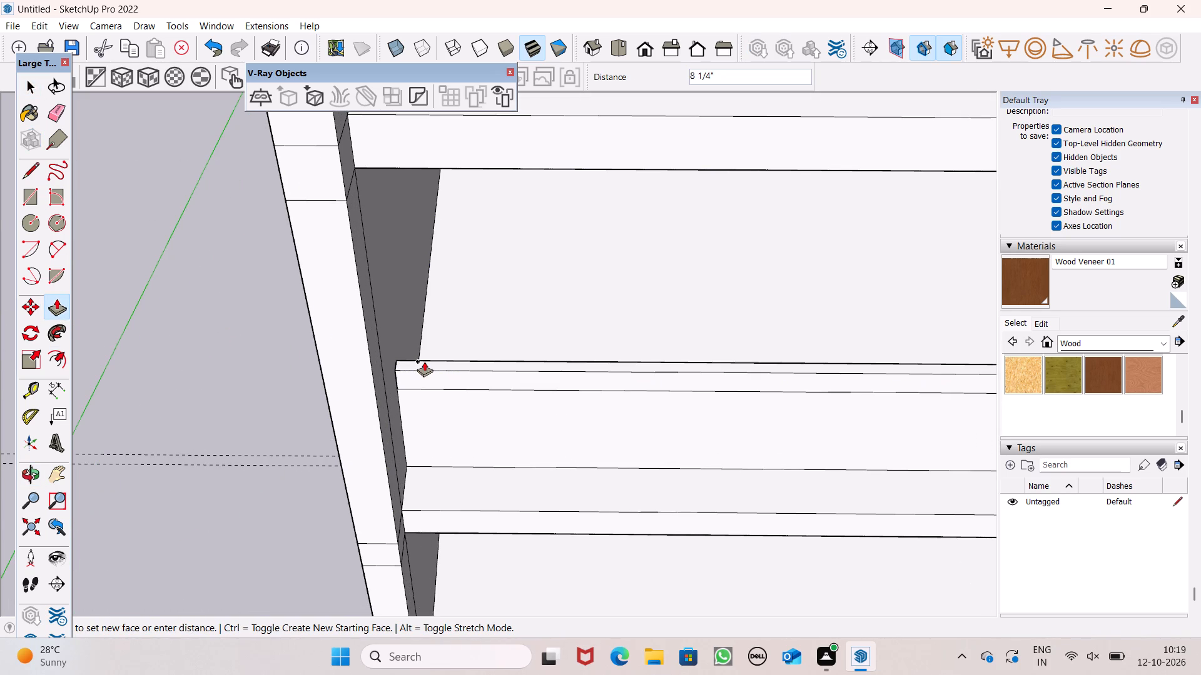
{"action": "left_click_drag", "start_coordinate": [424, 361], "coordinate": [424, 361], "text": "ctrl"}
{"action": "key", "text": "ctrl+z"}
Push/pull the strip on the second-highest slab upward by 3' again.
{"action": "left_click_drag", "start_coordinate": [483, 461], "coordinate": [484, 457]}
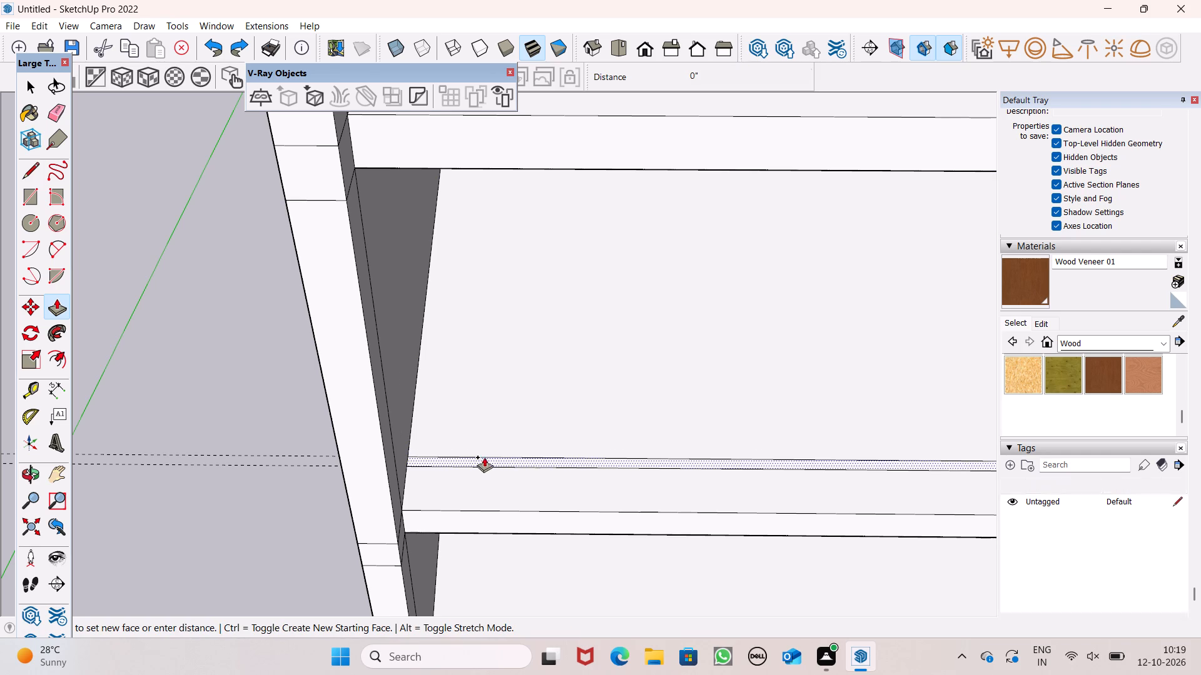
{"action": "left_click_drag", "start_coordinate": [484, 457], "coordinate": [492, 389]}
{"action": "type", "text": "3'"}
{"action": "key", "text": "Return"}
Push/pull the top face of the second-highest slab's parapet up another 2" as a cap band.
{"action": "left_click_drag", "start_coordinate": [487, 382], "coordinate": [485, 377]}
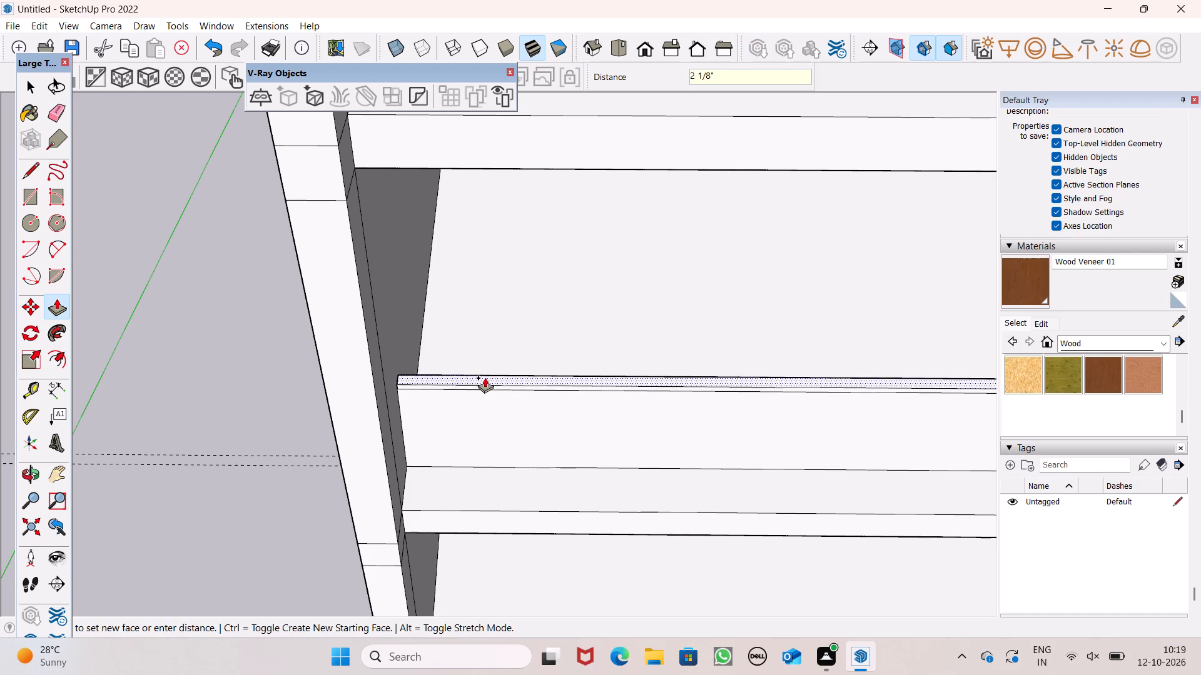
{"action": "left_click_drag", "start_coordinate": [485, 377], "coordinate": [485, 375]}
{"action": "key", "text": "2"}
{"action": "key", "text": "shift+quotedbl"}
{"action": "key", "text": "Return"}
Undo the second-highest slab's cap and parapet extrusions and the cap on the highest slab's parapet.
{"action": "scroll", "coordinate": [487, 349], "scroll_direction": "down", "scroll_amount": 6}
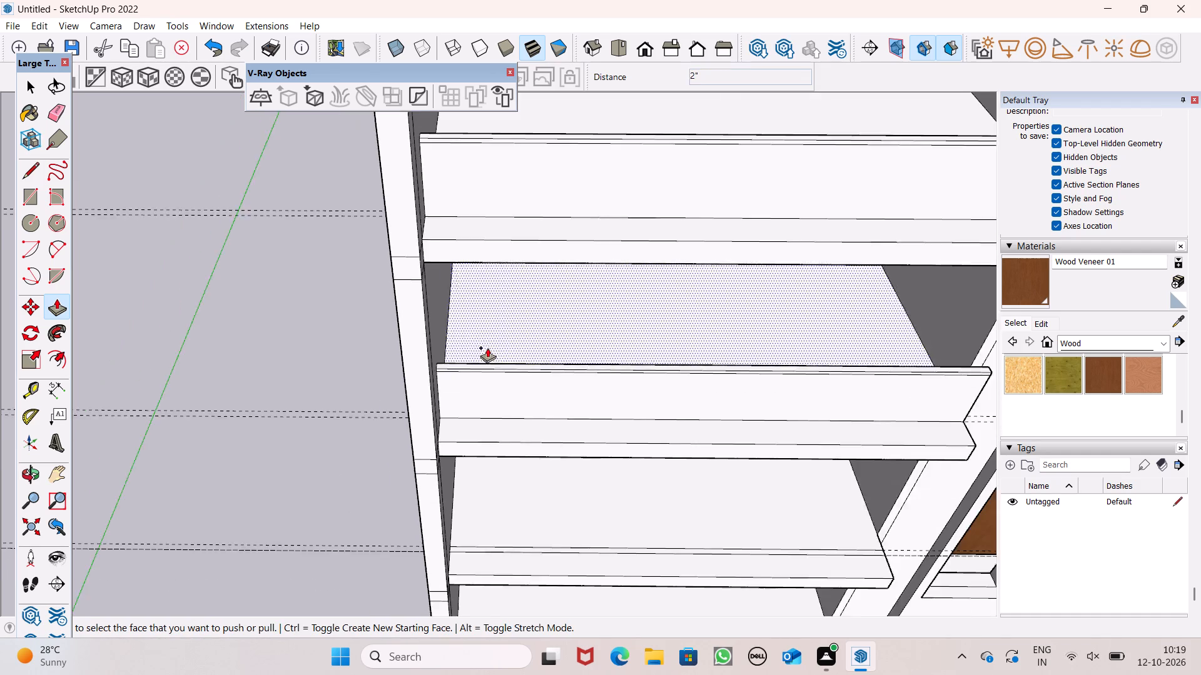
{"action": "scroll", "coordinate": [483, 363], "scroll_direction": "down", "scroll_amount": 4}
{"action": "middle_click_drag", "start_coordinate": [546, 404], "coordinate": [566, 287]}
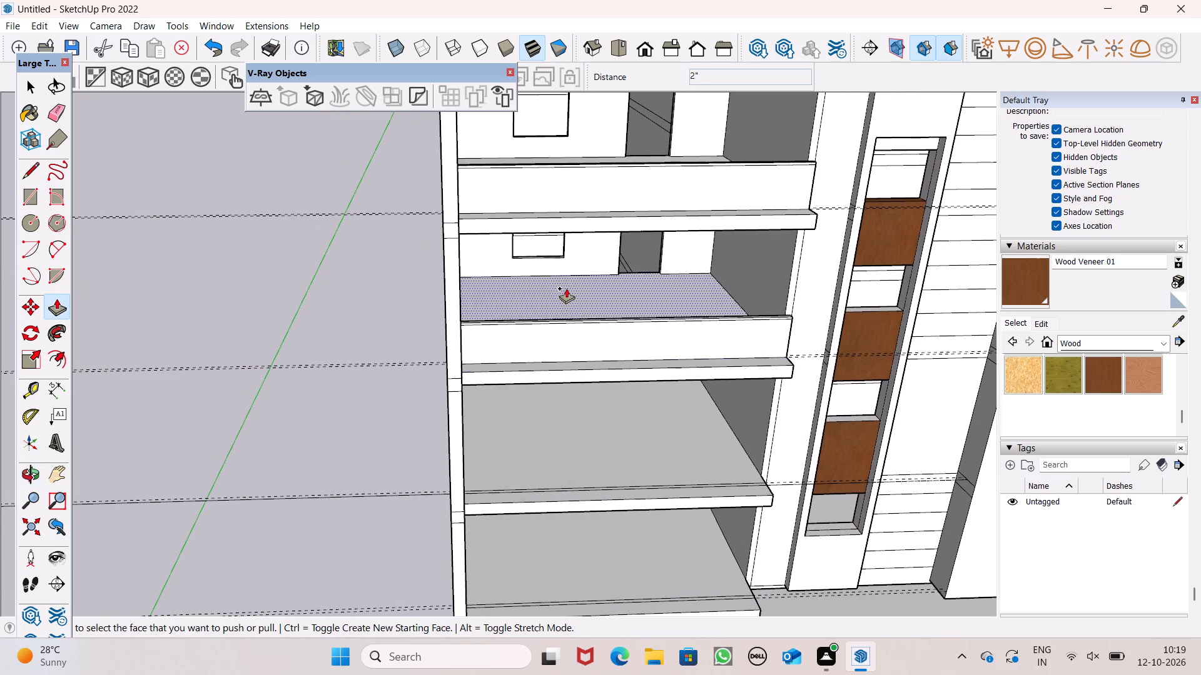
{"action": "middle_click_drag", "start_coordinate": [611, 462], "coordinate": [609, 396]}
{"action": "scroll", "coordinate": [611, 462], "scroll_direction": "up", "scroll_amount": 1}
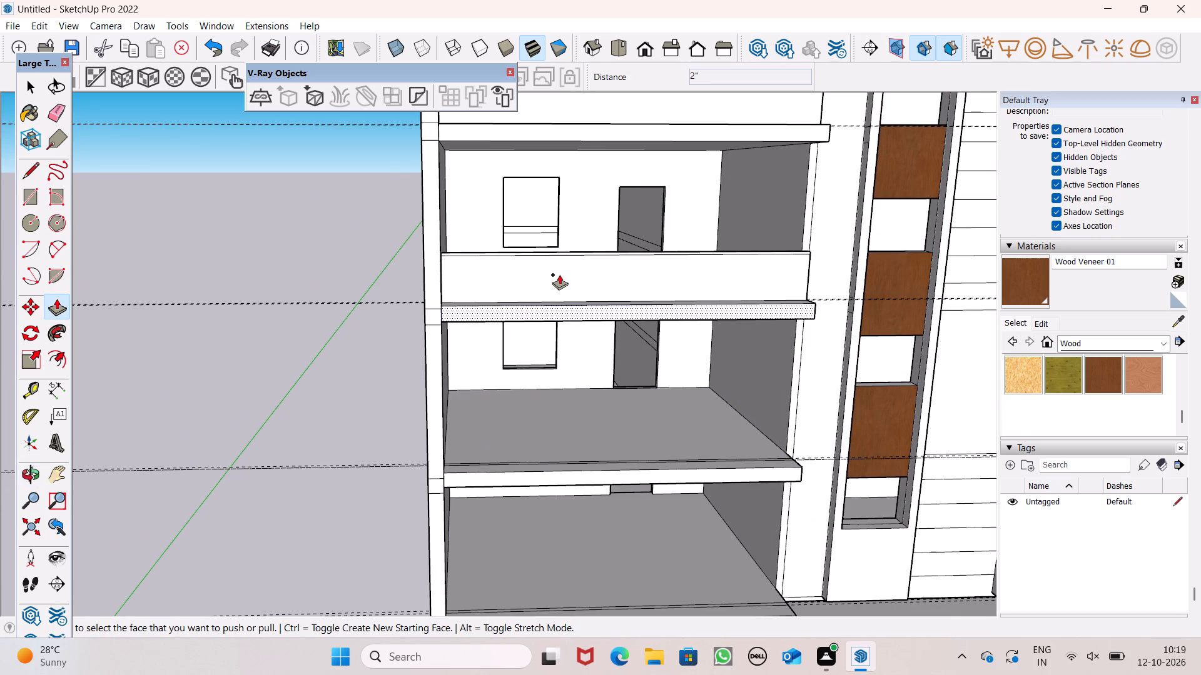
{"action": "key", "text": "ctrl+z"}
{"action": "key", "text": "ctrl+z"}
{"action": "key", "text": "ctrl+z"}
Push/pull the top face of the highest slab's parapet up by 3" as a cap band.
{"action": "middle_click_drag", "start_coordinate": [564, 294], "coordinate": [581, 568]}
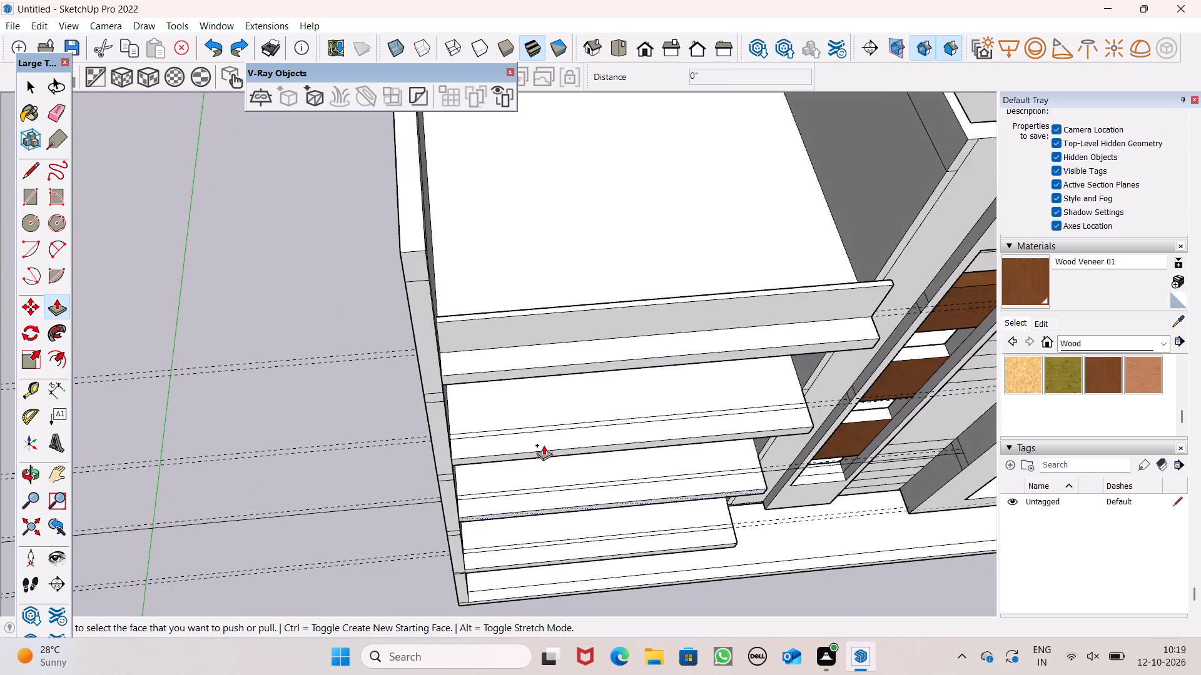
{"action": "scroll", "coordinate": [537, 371], "scroll_direction": "up", "scroll_amount": 5}
{"action": "middle_click_drag", "start_coordinate": [508, 387], "coordinate": [502, 321]}
{"action": "scroll", "coordinate": [515, 332], "scroll_direction": "up", "scroll_amount": 1}
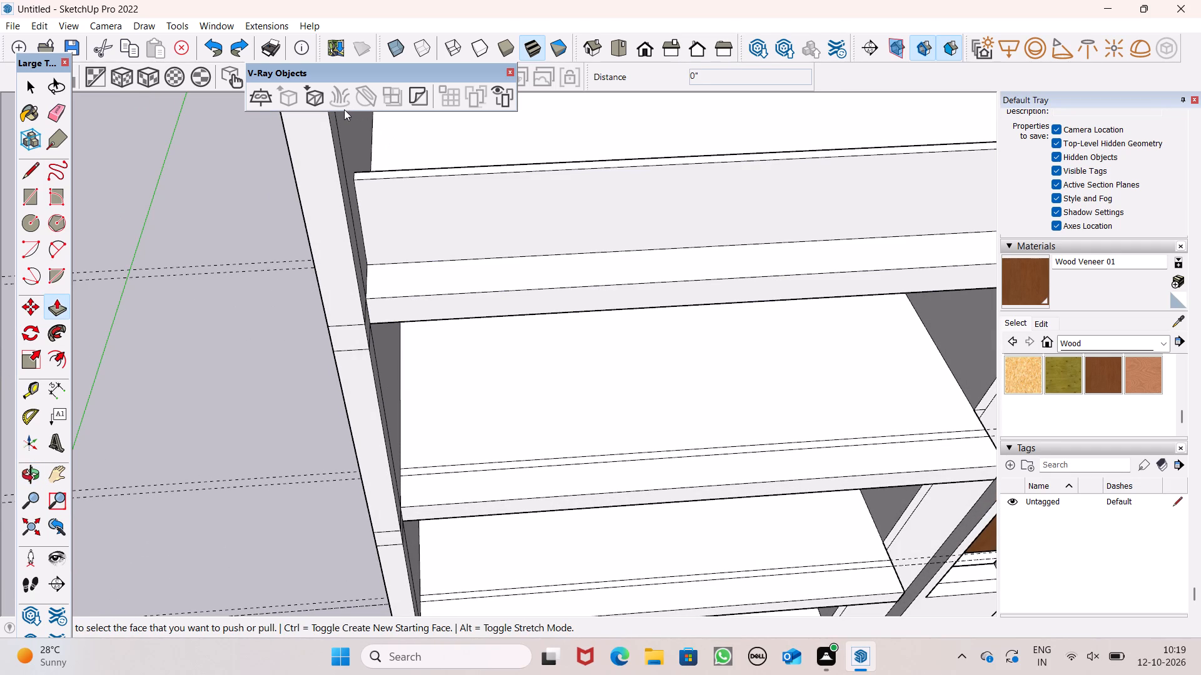
{"action": "scroll", "coordinate": [366, 156], "scroll_direction": "up", "scroll_amount": 5}
{"action": "left_click_drag", "start_coordinate": [367, 189], "coordinate": [362, 171]}
{"action": "type", "text": "3\""}
{"action": "key", "text": "Return"}
Push/pull the strip on the second-highest slab upward by 3' to form its parapet.
{"action": "scroll", "coordinate": [358, 151], "scroll_direction": "down", "scroll_amount": 7}
{"action": "scroll", "coordinate": [425, 301], "scroll_direction": "down", "scroll_amount": 4}
{"action": "middle_click_drag", "start_coordinate": [474, 334], "coordinate": [473, 268]}
{"action": "scroll", "coordinate": [445, 377], "scroll_direction": "up", "scroll_amount": 5}
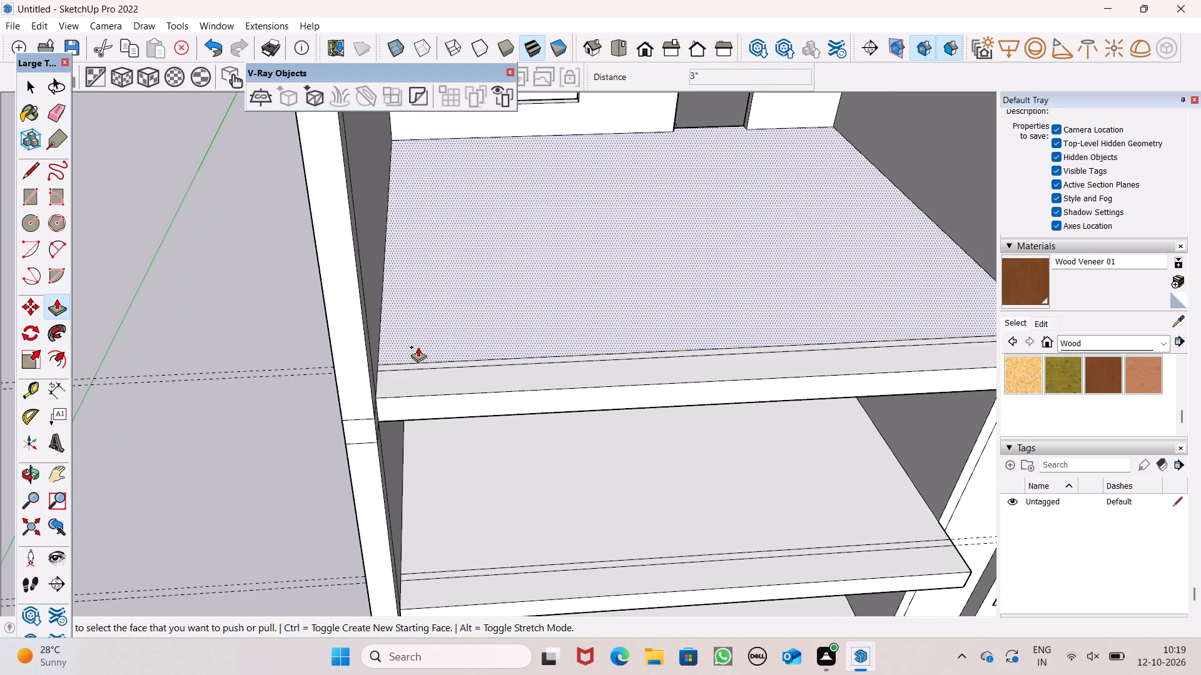
{"action": "scroll", "coordinate": [388, 363], "scroll_direction": "up", "scroll_amount": 5}
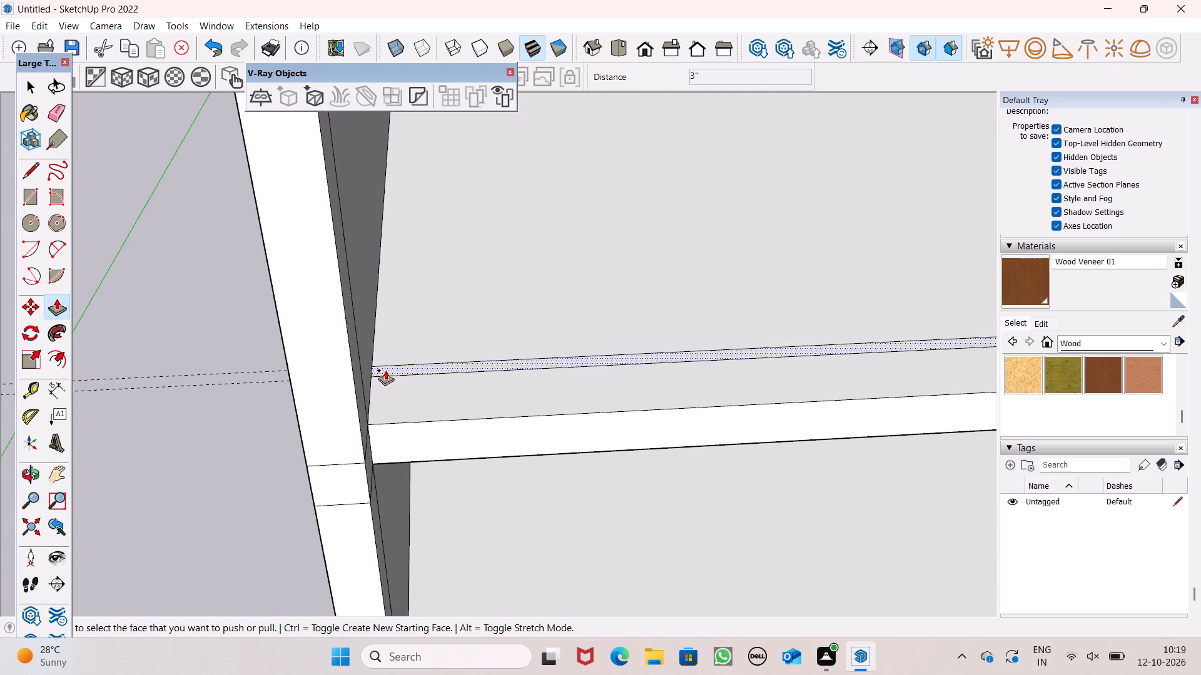
{"action": "left_click_drag", "start_coordinate": [385, 369], "coordinate": [405, 256]}
{"action": "type", "text": "3'"}
{"action": "key", "text": "Return"}
Push/pull the top face of the second-highest slab's parapet up another 3" as a cap band.
{"action": "left_click_drag", "start_coordinate": [398, 237], "coordinate": [398, 228]}
{"action": "type", "text": "3\""}
{"action": "key", "text": "Return"}
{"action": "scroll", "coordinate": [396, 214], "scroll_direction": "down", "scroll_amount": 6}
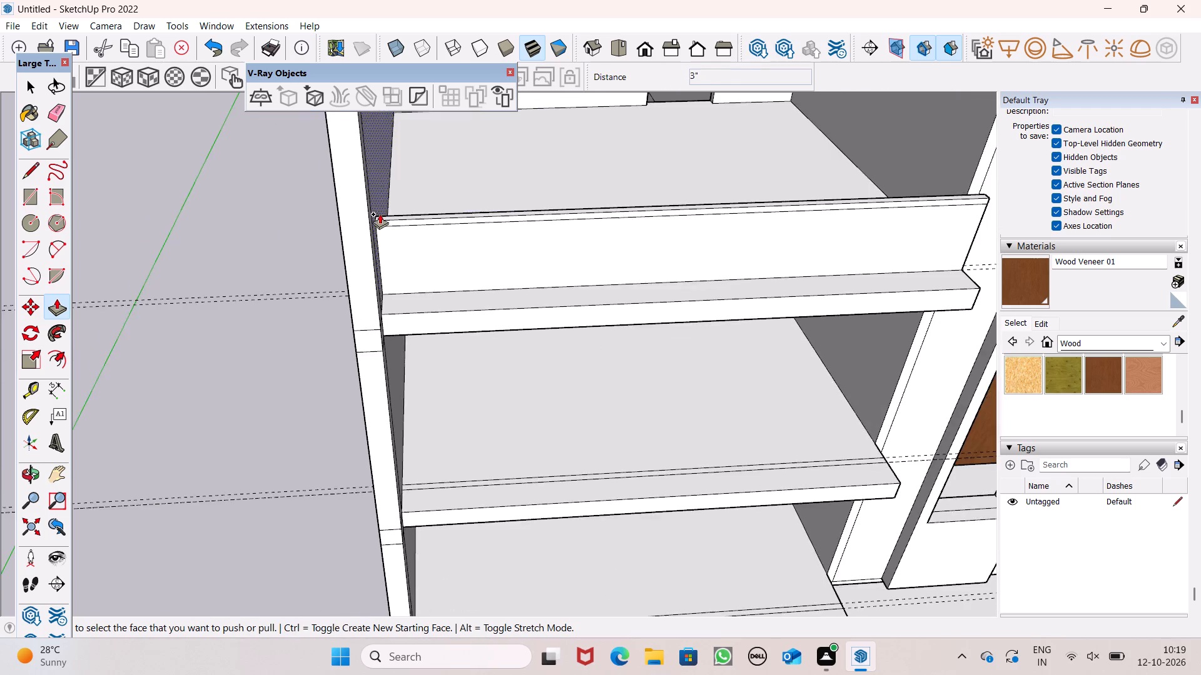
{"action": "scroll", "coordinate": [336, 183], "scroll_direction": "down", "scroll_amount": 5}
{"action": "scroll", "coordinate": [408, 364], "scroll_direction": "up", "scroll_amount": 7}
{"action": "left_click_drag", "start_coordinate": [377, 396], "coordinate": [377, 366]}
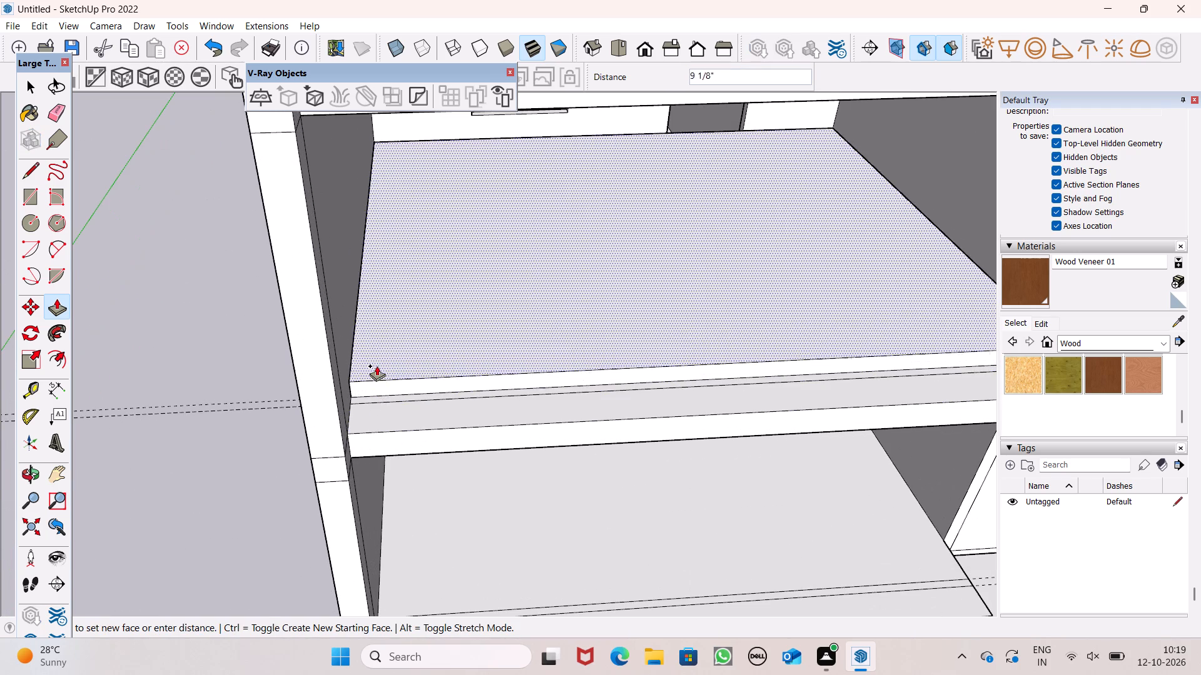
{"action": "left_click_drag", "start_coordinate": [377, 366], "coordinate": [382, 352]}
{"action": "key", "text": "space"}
Push/pull the strip on the third-highest slab upward by 3' to form its parapet.
{"action": "scroll", "coordinate": [291, 271], "scroll_direction": "down", "scroll_amount": 8}
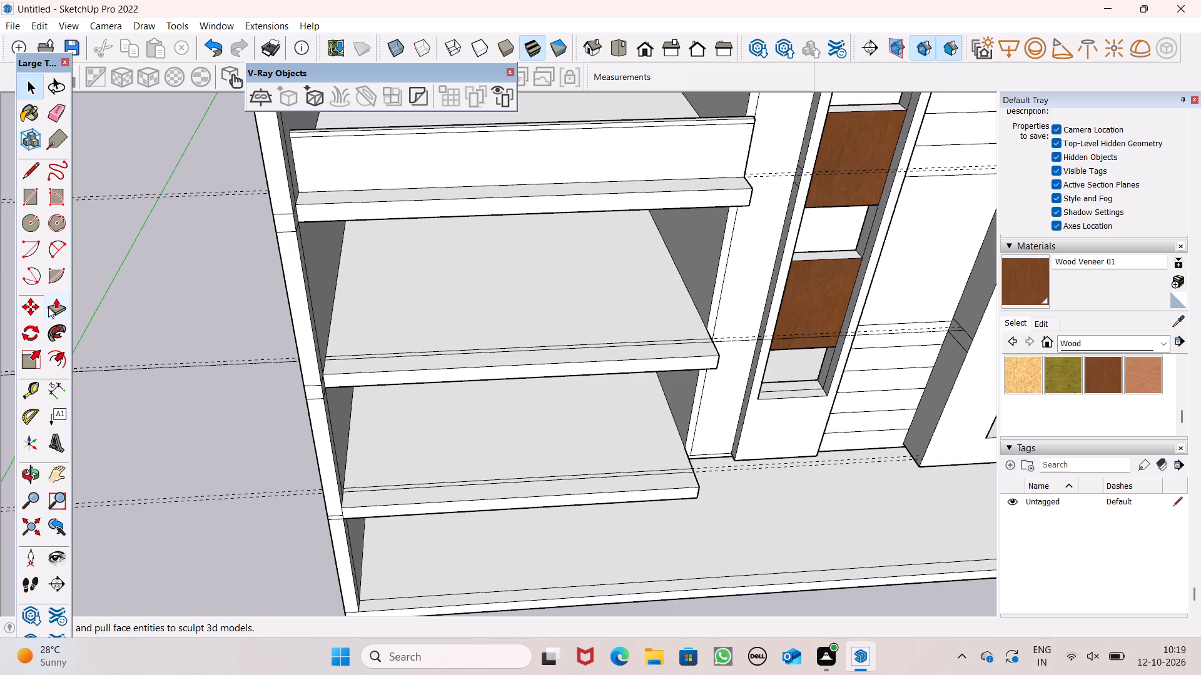
{"action": "left_click", "coordinate": [63, 312]}
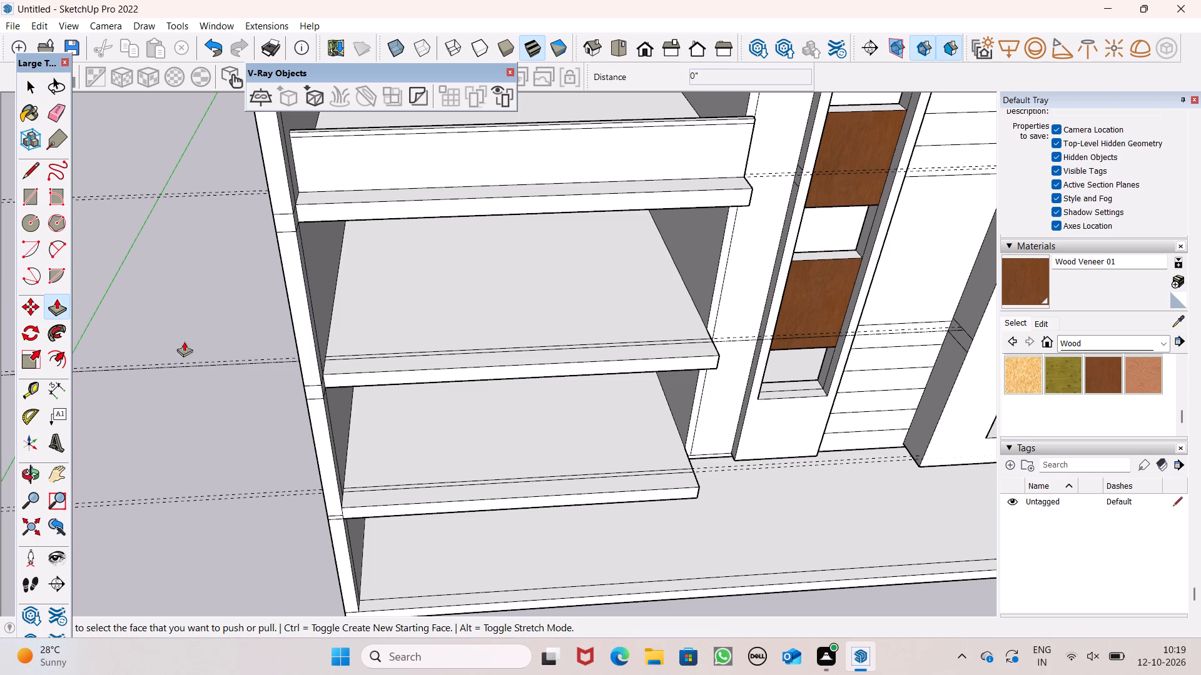
{"action": "scroll", "coordinate": [360, 385], "scroll_direction": "up", "scroll_amount": 6}
{"action": "scroll", "coordinate": [323, 306], "scroll_direction": "up", "scroll_amount": 5}
{"action": "scroll", "coordinate": [191, 331], "scroll_direction": "down", "scroll_amount": 2}
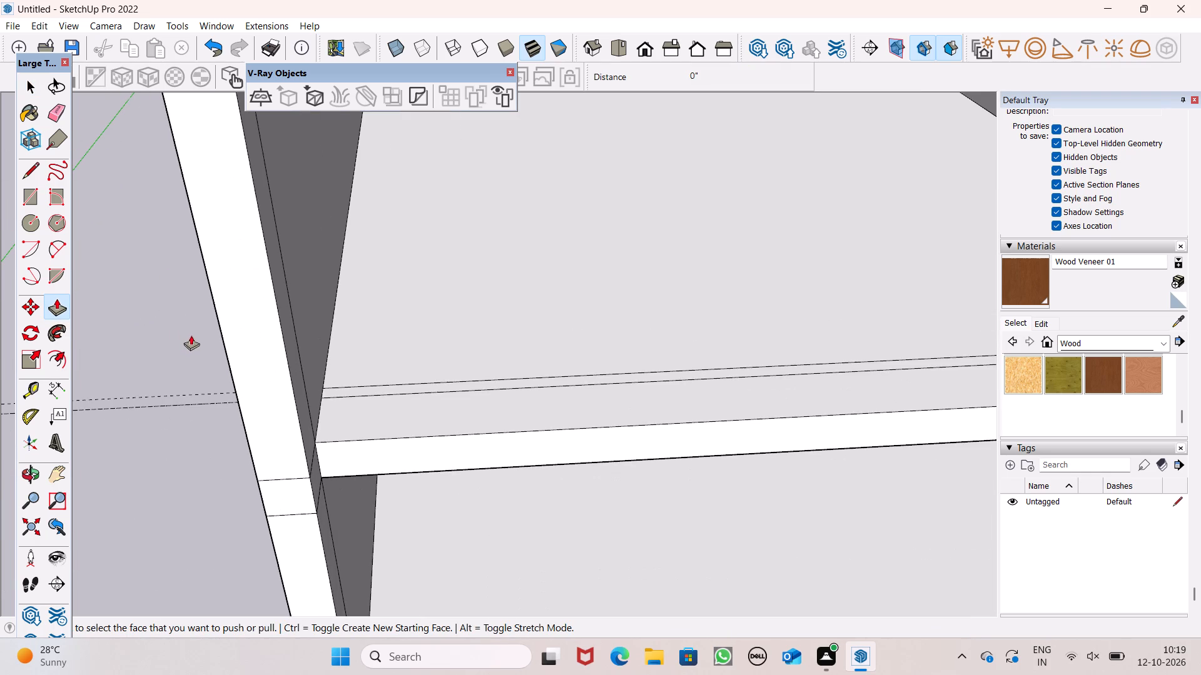
{"action": "left_click_drag", "start_coordinate": [353, 388], "coordinate": [373, 321]}
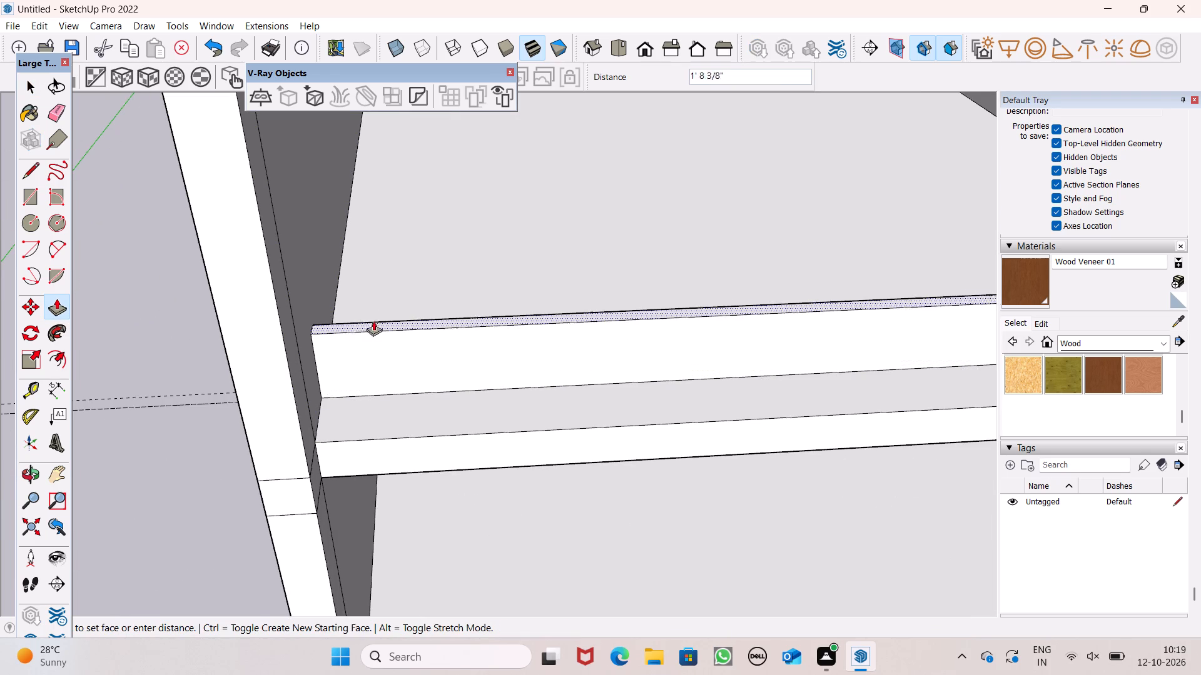
{"action": "left_click_drag", "start_coordinate": [373, 321], "coordinate": [381, 277]}
{"action": "type", "text": "3'"}
{"action": "key", "text": "Return"}
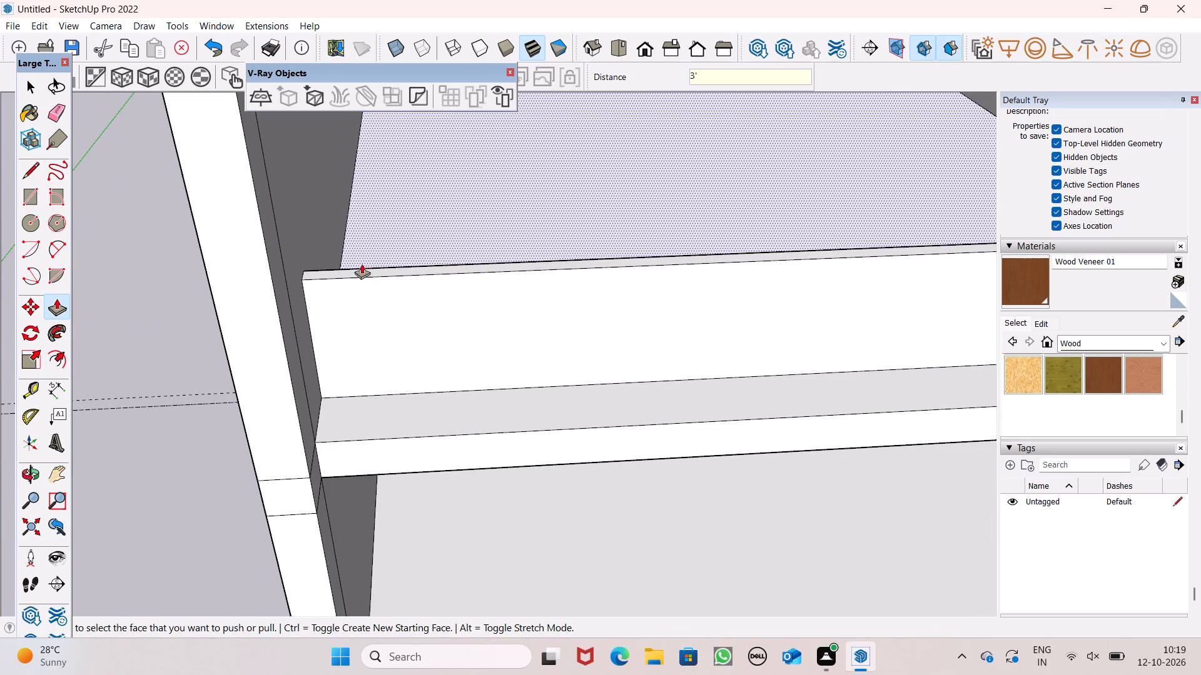
Push/pull the top face of the third-highest slab's parapet up another 3" as a cap band.
{"action": "left_click_drag", "start_coordinate": [358, 272], "coordinate": [357, 261]}
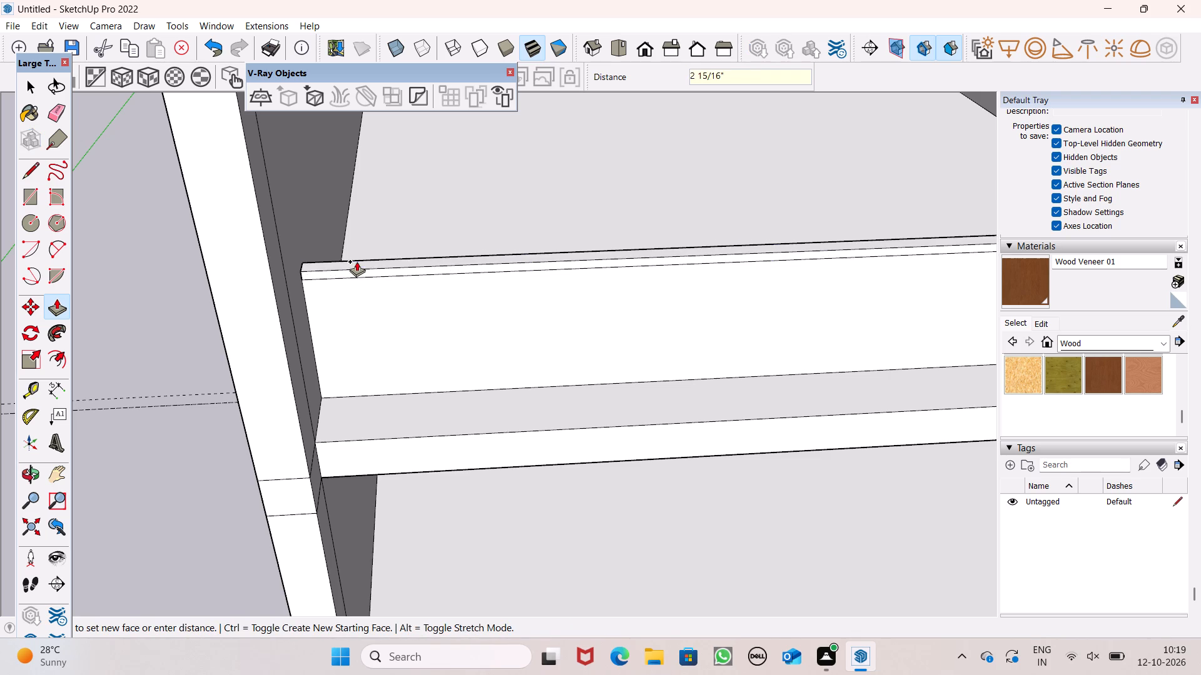
{"action": "left_click_drag", "start_coordinate": [357, 261], "coordinate": [357, 258]}
{"action": "type", "text": "3\""}
{"action": "key", "text": "Return"}
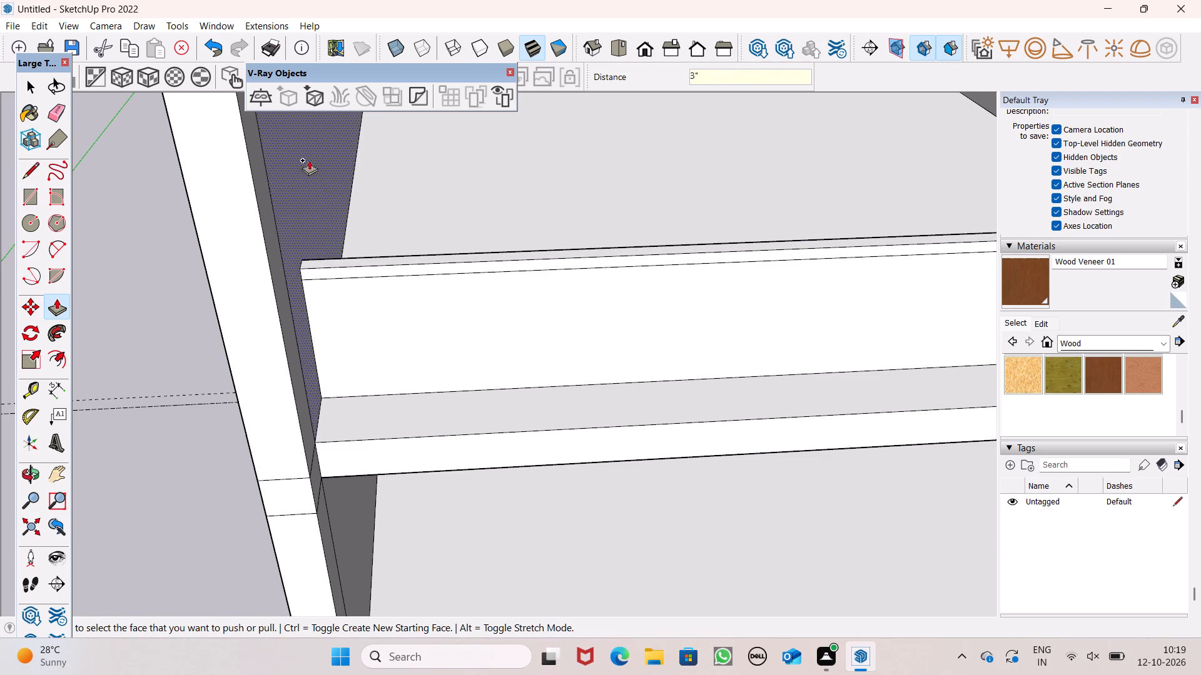
Push/pull the strip on the lowest slab upward by 3' to form its parapet.
{"action": "scroll", "coordinate": [279, 268], "scroll_direction": "down", "scroll_amount": 4}
{"action": "scroll", "coordinate": [375, 278], "scroll_direction": "down", "scroll_amount": 6}
{"action": "scroll", "coordinate": [380, 549], "scroll_direction": "up", "scroll_amount": 5}
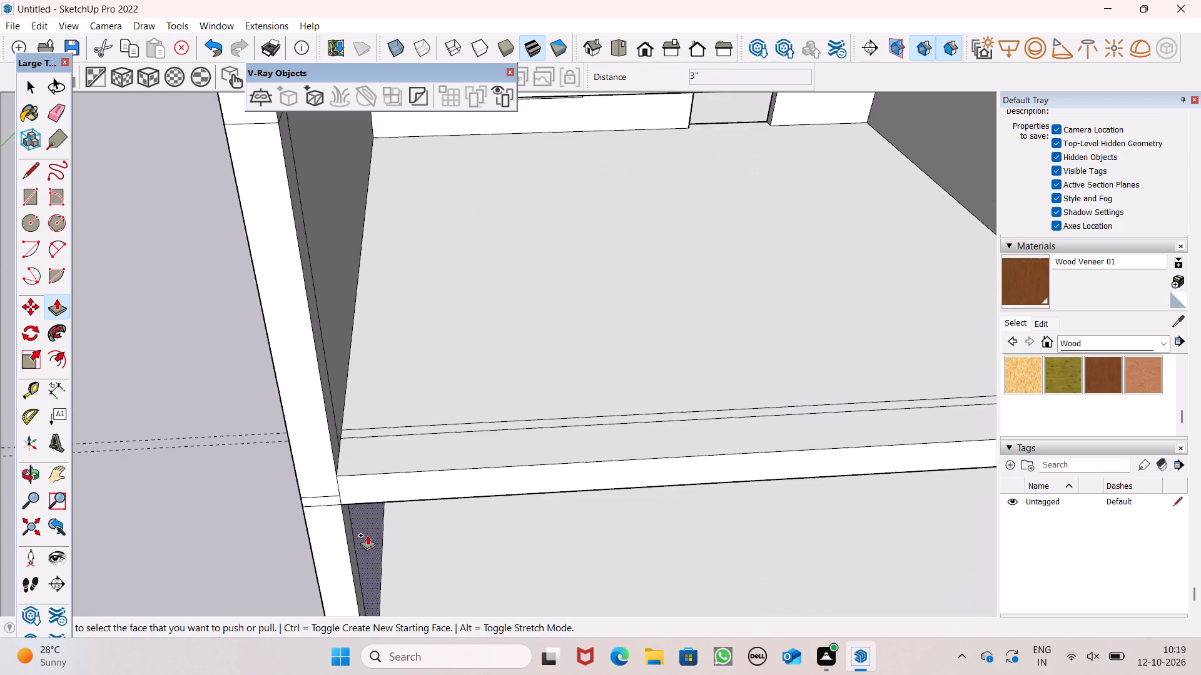
{"action": "scroll", "coordinate": [367, 535], "scroll_direction": "up", "scroll_amount": 1}
{"action": "scroll", "coordinate": [356, 427], "scroll_direction": "up", "scroll_amount": 4}
{"action": "left_click_drag", "start_coordinate": [350, 434], "coordinate": [350, 378]}
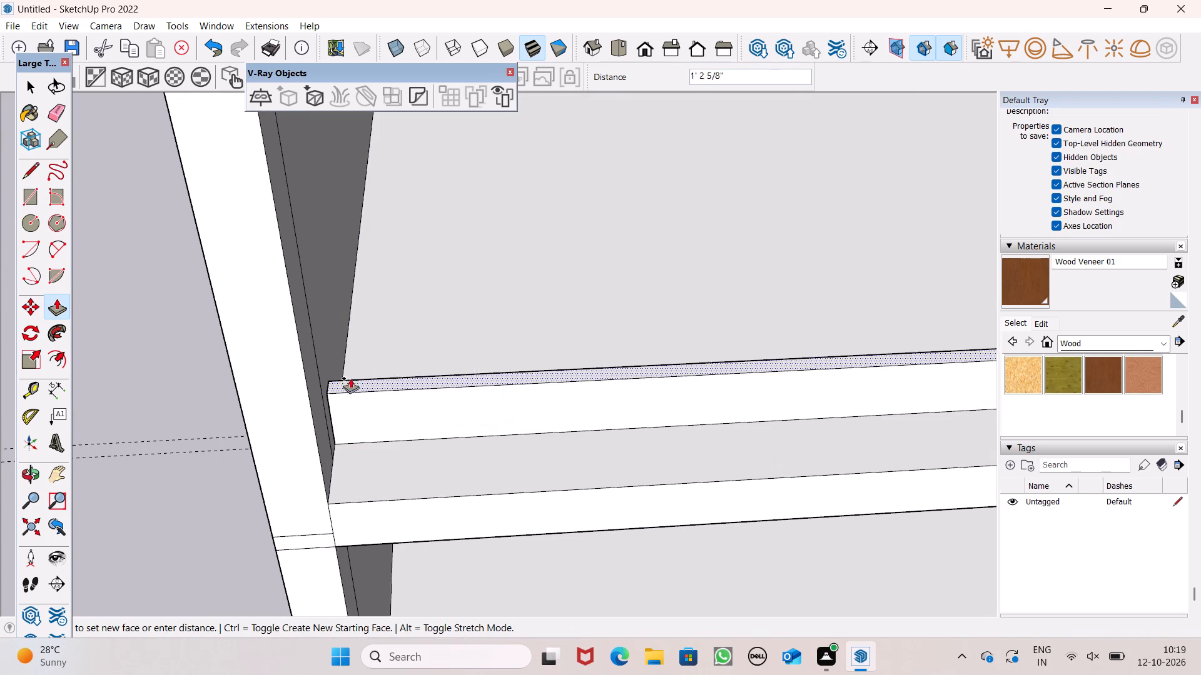
{"action": "left_click_drag", "start_coordinate": [350, 378], "coordinate": [350, 331]}
{"action": "type", "text": "3'"}
{"action": "key", "text": "Return"}
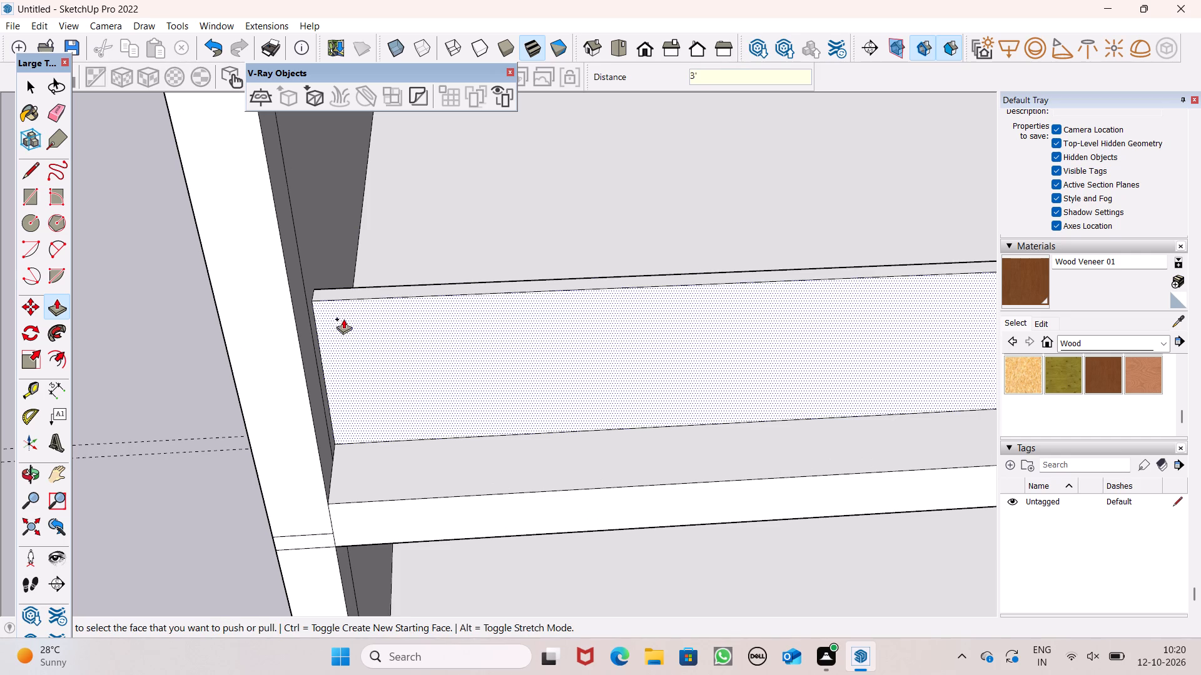
Push/pull the top face of the lowest slab's parapet up another 3" as a cap band.
{"action": "left_click_drag", "start_coordinate": [337, 293], "coordinate": [338, 263]}
{"action": "key", "text": "3"}
{"action": "key", "text": "shift+quotedbl"}
{"action": "key", "text": "Return"}
{"action": "scroll", "coordinate": [299, 266], "scroll_direction": "down", "scroll_amount": 4}
{"action": "key", "text": "space"}
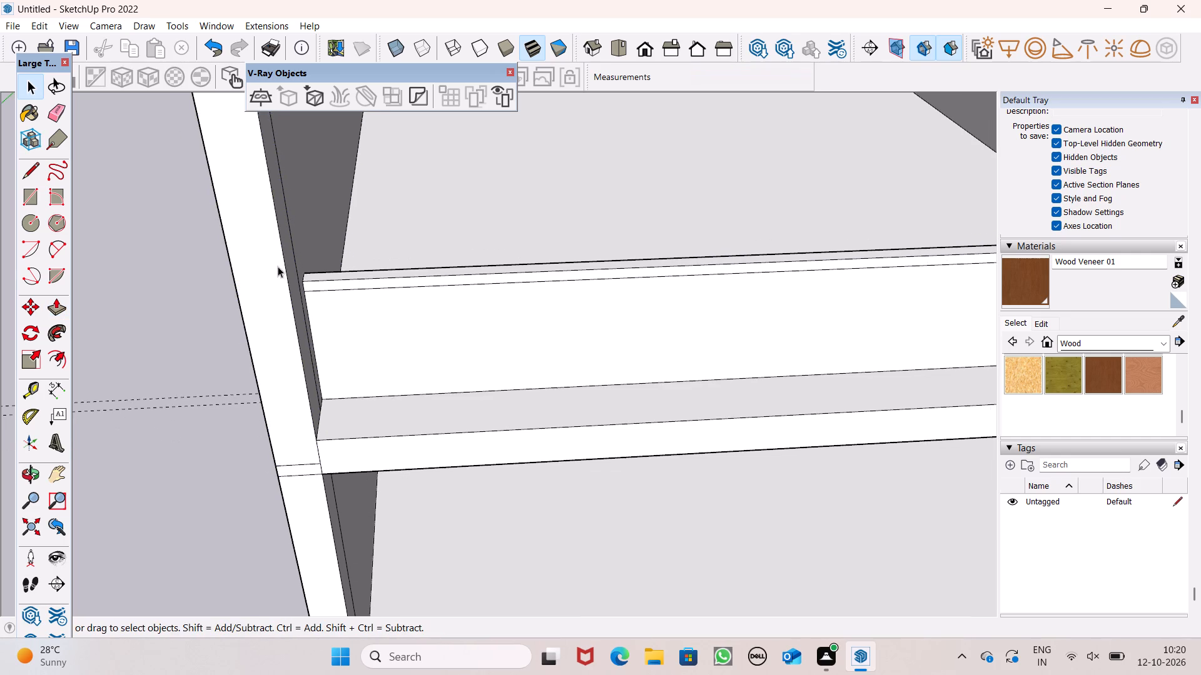
Erase all the dashed guide lines running across the building's facade.
{"action": "scroll", "coordinate": [235, 256], "scroll_direction": "down", "scroll_amount": 5}
{"action": "scroll", "coordinate": [252, 319], "scroll_direction": "down", "scroll_amount": 11}
{"action": "middle_click_drag", "start_coordinate": [310, 349], "coordinate": [272, 373]}
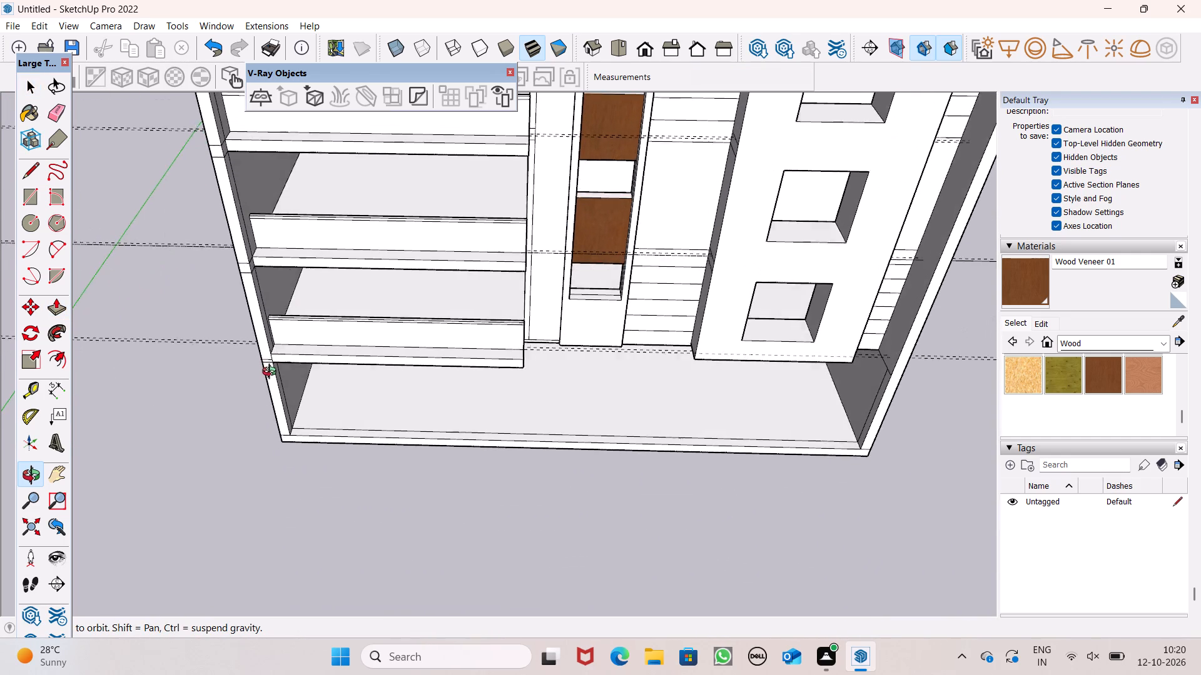
{"action": "middle_click_drag", "start_coordinate": [272, 373], "coordinate": [166, 374]}
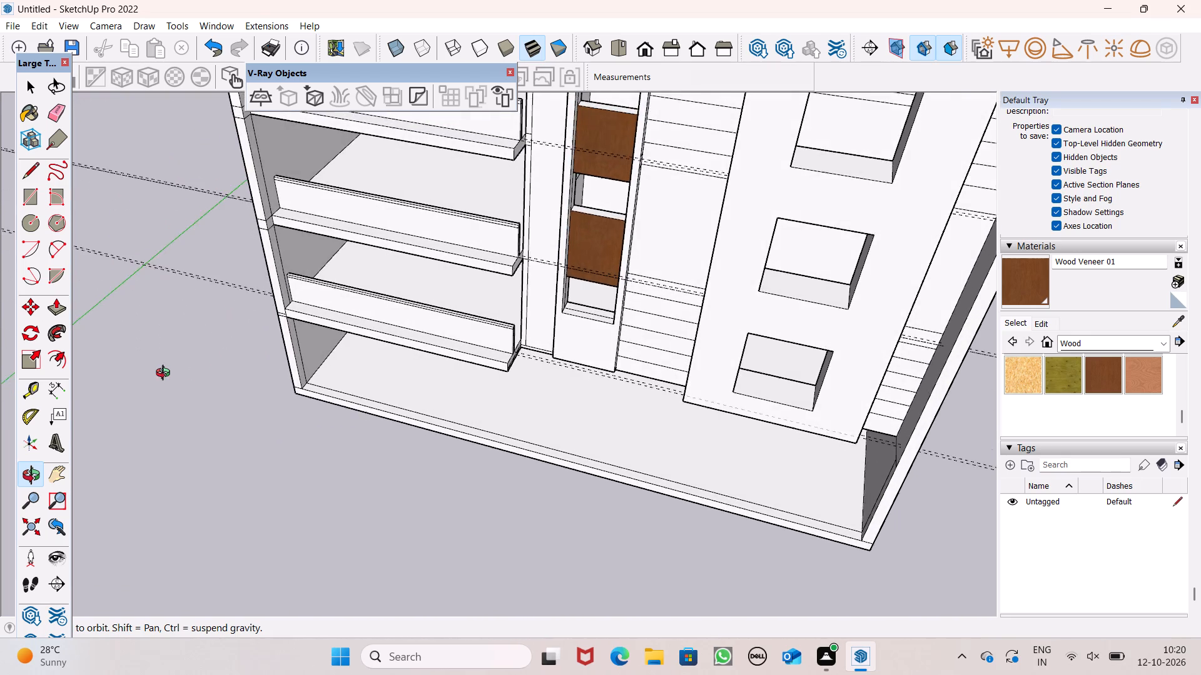
{"action": "middle_click_drag", "start_coordinate": [166, 374], "coordinate": [164, 347]}
{"action": "left_click", "coordinate": [56, 112]}
{"action": "left_click_drag", "start_coordinate": [158, 181], "coordinate": [161, 187]}
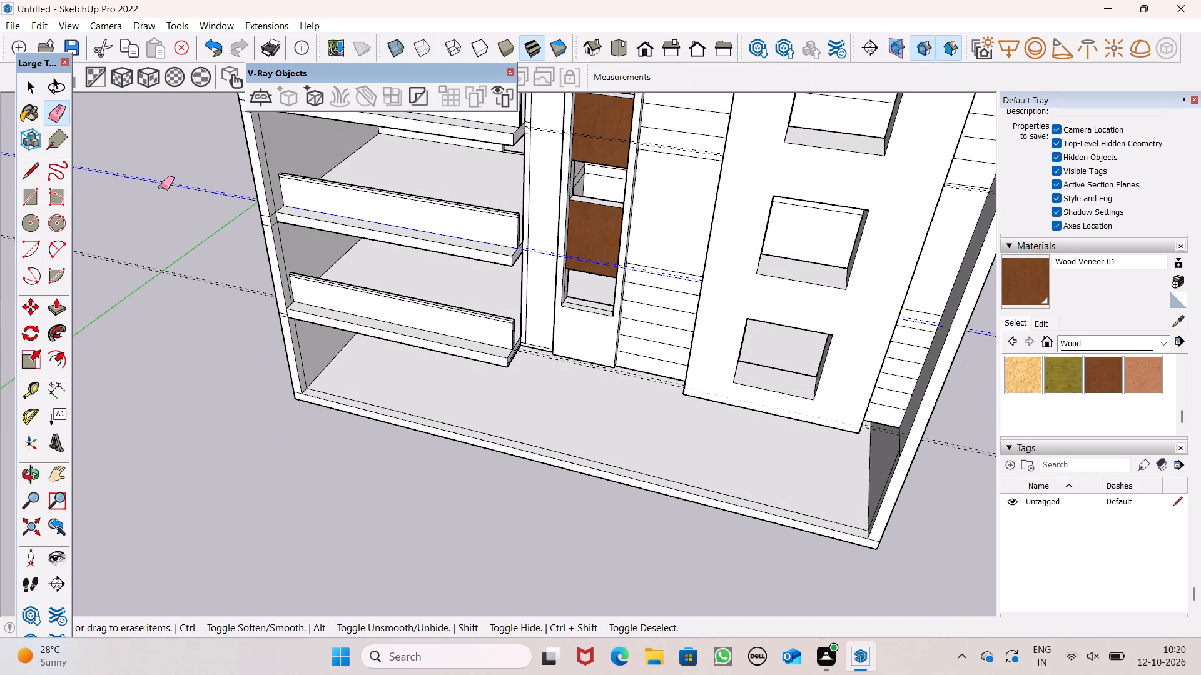
{"action": "left_click_drag", "start_coordinate": [161, 187], "coordinate": [134, 286]}
{"action": "scroll", "coordinate": [245, 292], "scroll_direction": "down", "scroll_amount": 11}
{"action": "middle_click_drag", "start_coordinate": [331, 354], "coordinate": [428, 366]}
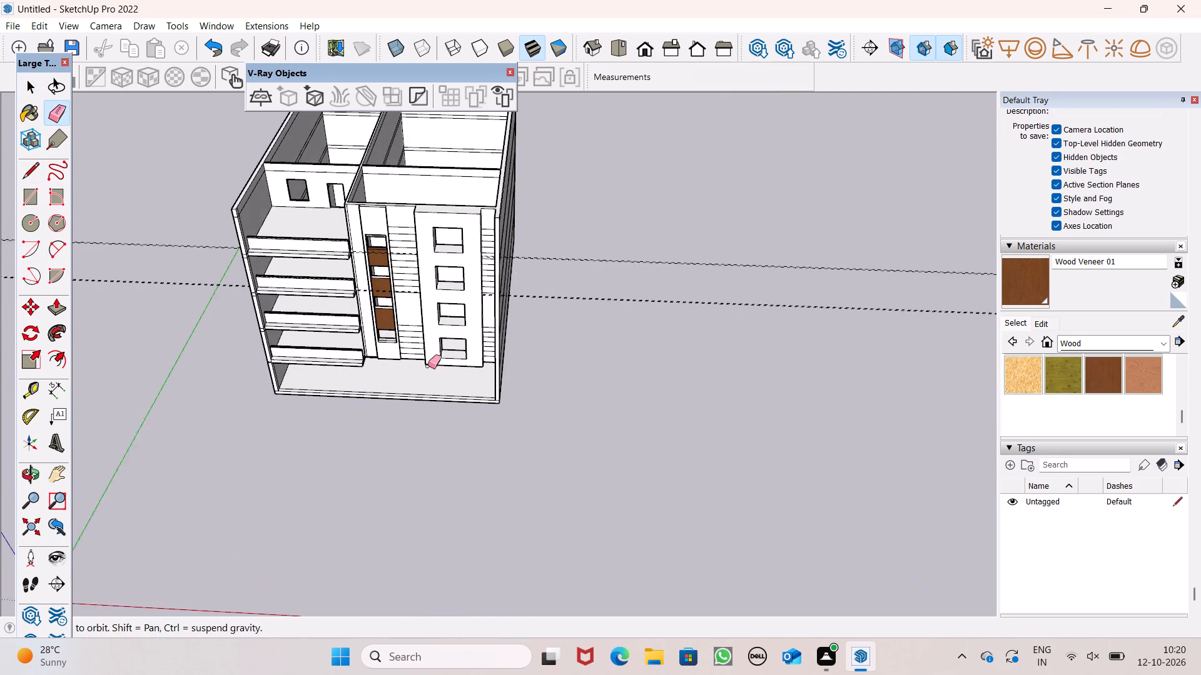
{"action": "middle_click_drag", "start_coordinate": [428, 366], "coordinate": [434, 377]}
{"action": "left_click_drag", "start_coordinate": [151, 227], "coordinate": [146, 308]}
{"action": "scroll", "coordinate": [250, 261], "scroll_direction": "up", "scroll_amount": 7}
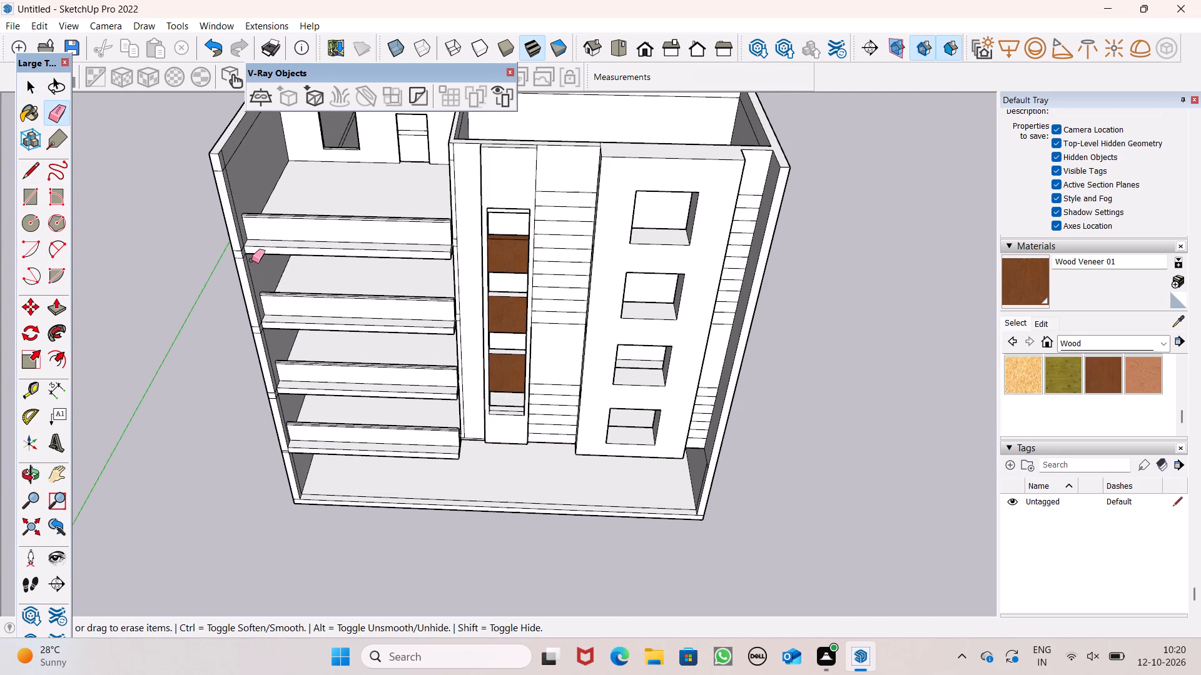
{"action": "key", "text": "space"}
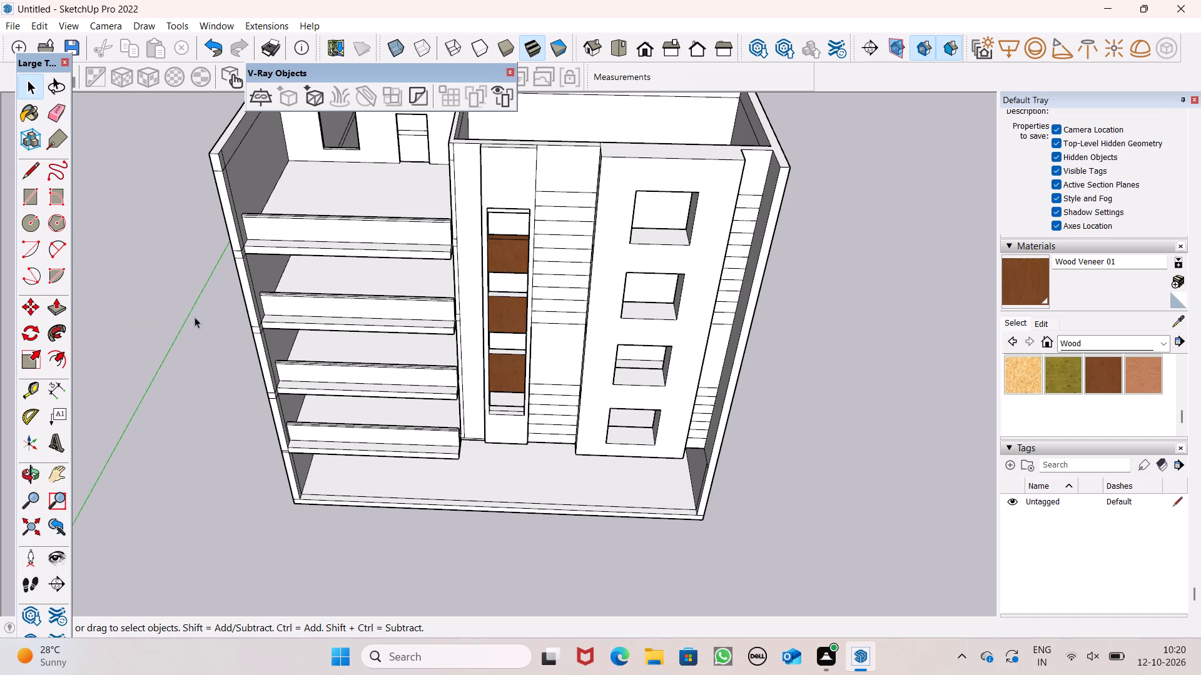
Erase the two short horizontal edges on the narrow wall strip beside the highest balcony slab.
{"action": "scroll", "coordinate": [475, 209], "scroll_direction": "up", "scroll_amount": 5}
{"action": "scroll", "coordinate": [377, 405], "scroll_direction": "up", "scroll_amount": 1}
{"action": "middle_click_drag", "start_coordinate": [372, 406], "coordinate": [370, 406]}
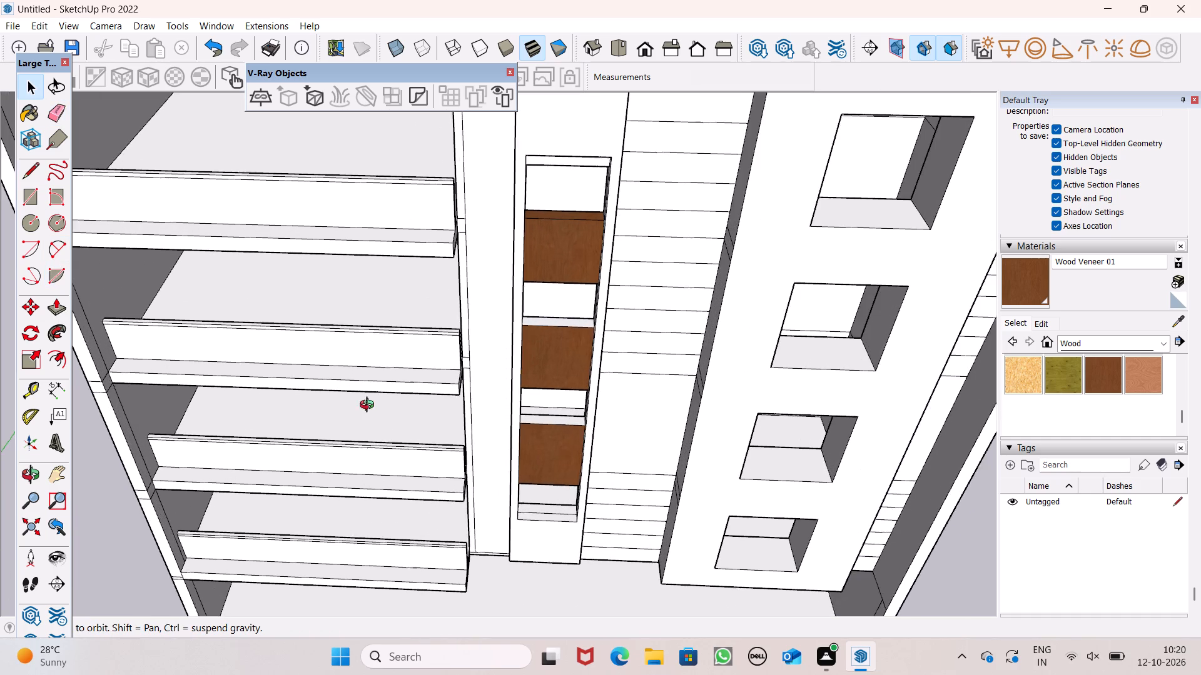
{"action": "middle_click_drag", "start_coordinate": [370, 406], "coordinate": [391, 221]}
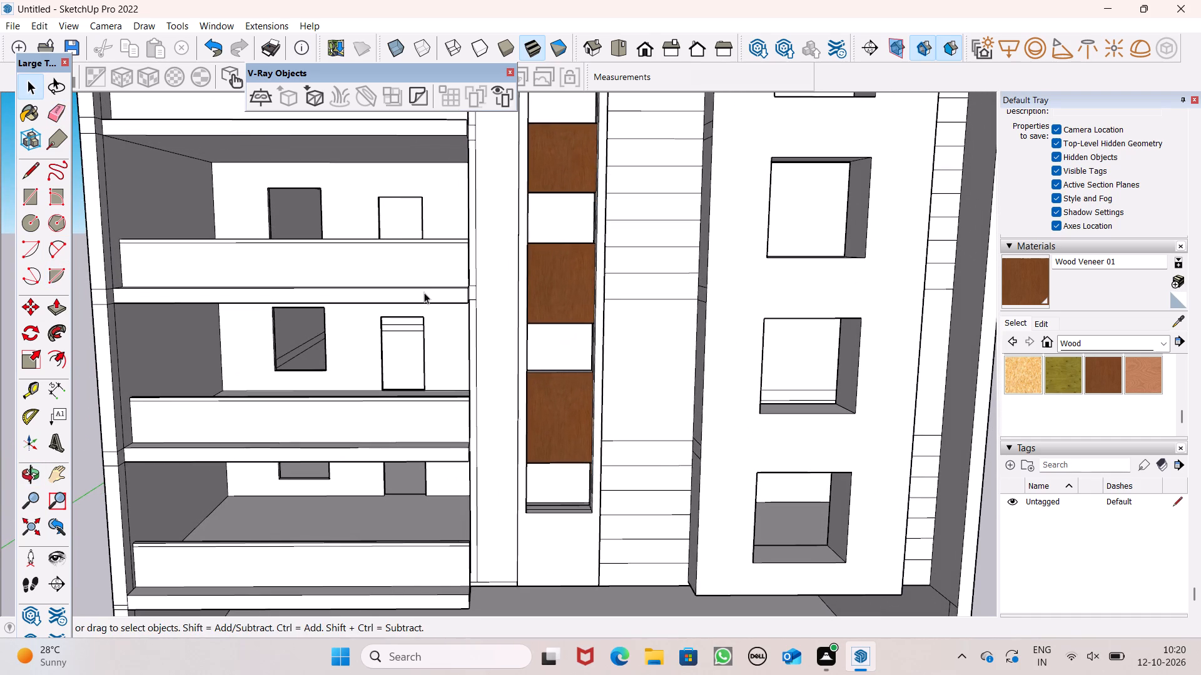
{"action": "left_click", "coordinate": [53, 116]}
{"action": "middle_click_drag", "start_coordinate": [368, 307], "coordinate": [387, 375]}
{"action": "scroll", "coordinate": [430, 87], "scroll_direction": "up", "scroll_amount": 7}
{"action": "scroll", "coordinate": [478, 186], "scroll_direction": "up", "scroll_amount": 13}
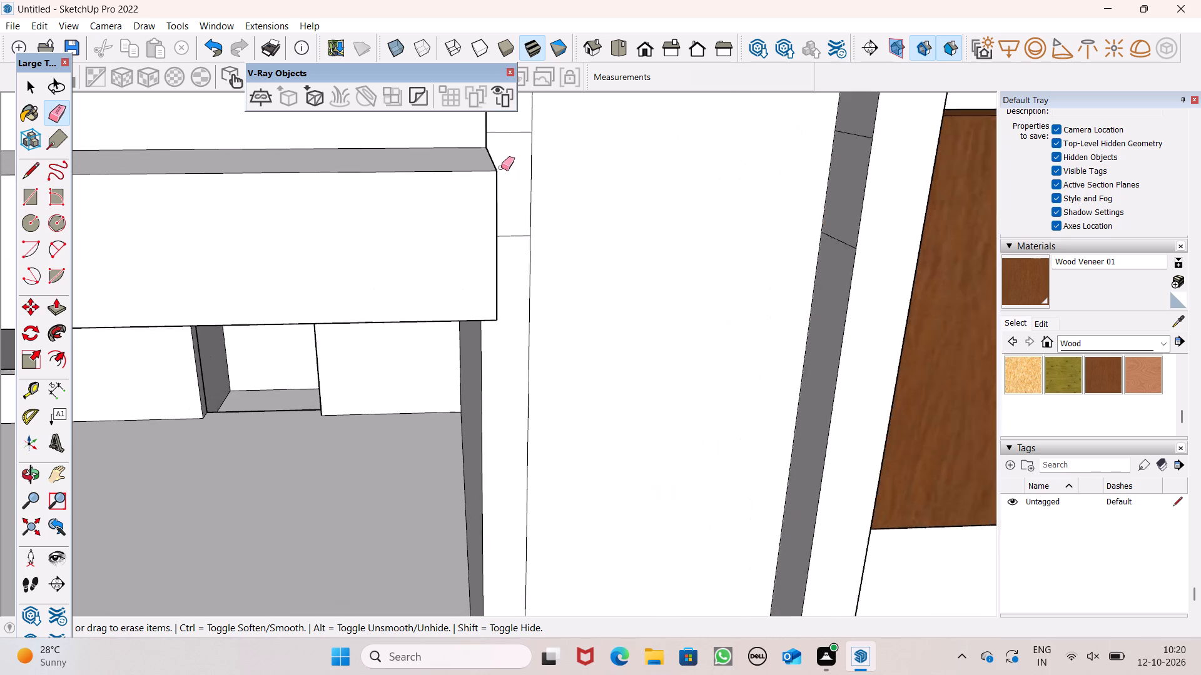
{"action": "scroll", "coordinate": [501, 167], "scroll_direction": "up", "scroll_amount": 3}
{"action": "left_click_drag", "start_coordinate": [515, 120], "coordinate": [517, 136]}
{"action": "left_click_drag", "start_coordinate": [512, 242], "coordinate": [512, 254]}
Erase the two short horizontal edges on the narrow wall strip beside the second-highest balcony slab.
{"action": "scroll", "coordinate": [514, 189], "scroll_direction": "down", "scroll_amount": 6}
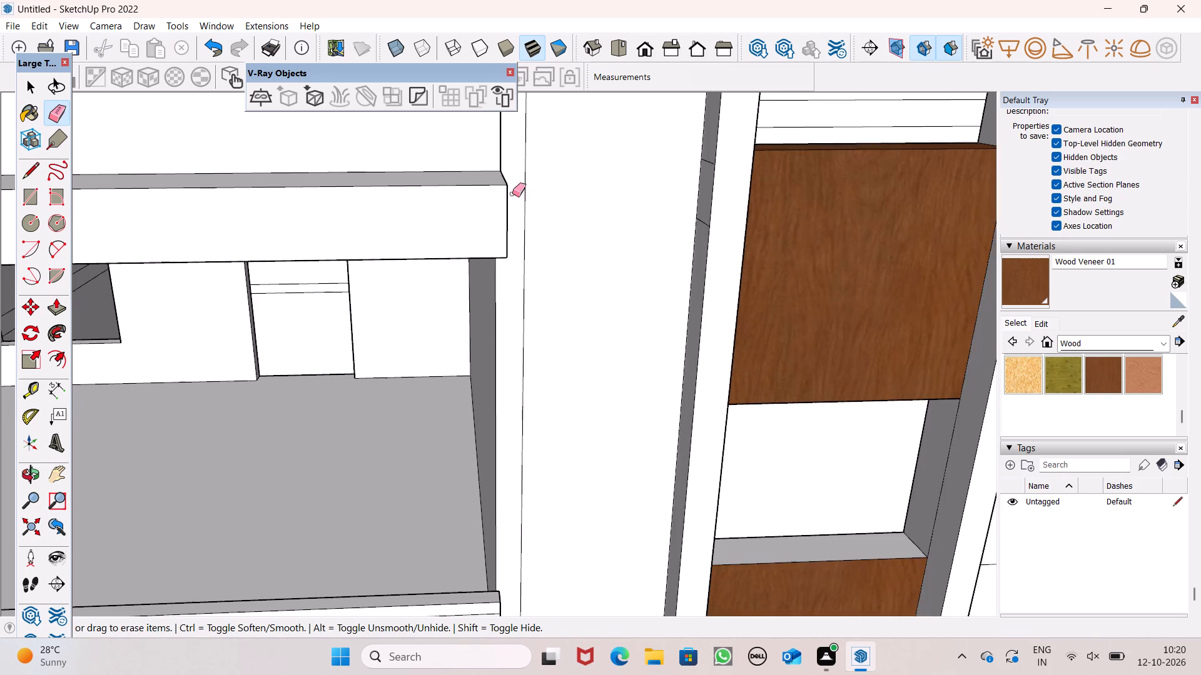
{"action": "scroll", "coordinate": [512, 194], "scroll_direction": "down", "scroll_amount": 8}
{"action": "scroll", "coordinate": [583, 176], "scroll_direction": "down", "scroll_amount": 2}
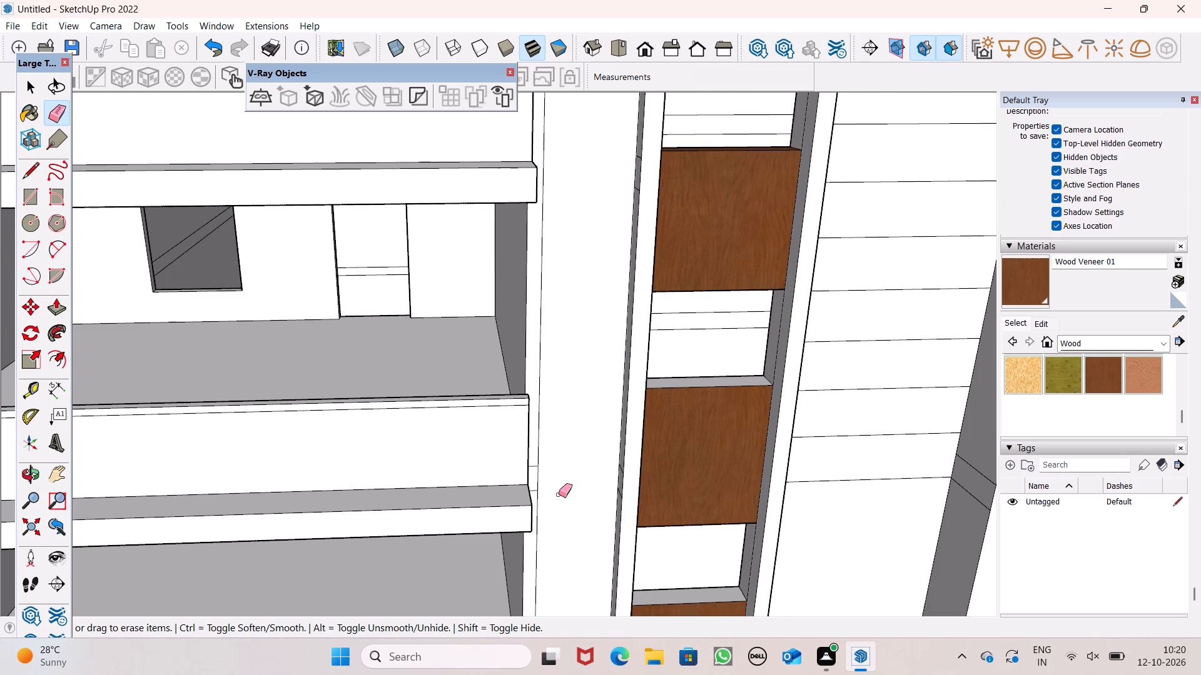
{"action": "scroll", "coordinate": [559, 494], "scroll_direction": "up", "scroll_amount": 3}
{"action": "middle_click_drag", "start_coordinate": [540, 485], "coordinate": [507, 461]}
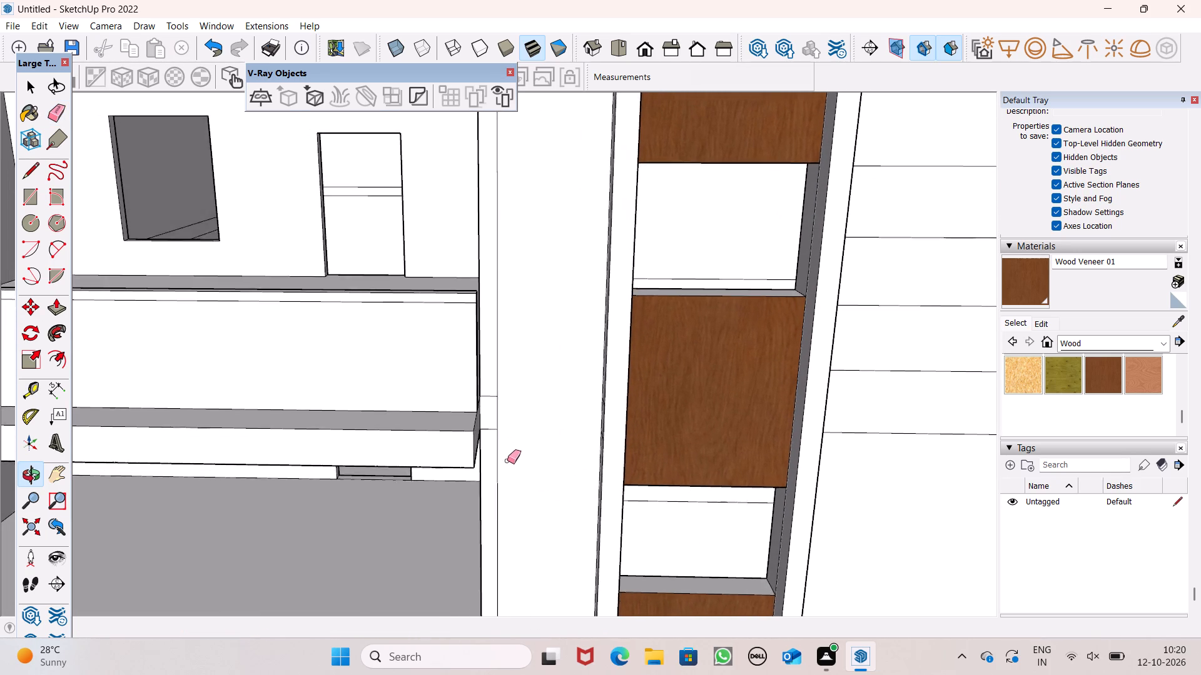
{"action": "scroll", "coordinate": [505, 453], "scroll_direction": "up", "scroll_amount": 7}
{"action": "left_click_drag", "start_coordinate": [476, 331], "coordinate": [481, 364]}
{"action": "left_click_drag", "start_coordinate": [478, 407], "coordinate": [478, 411]}
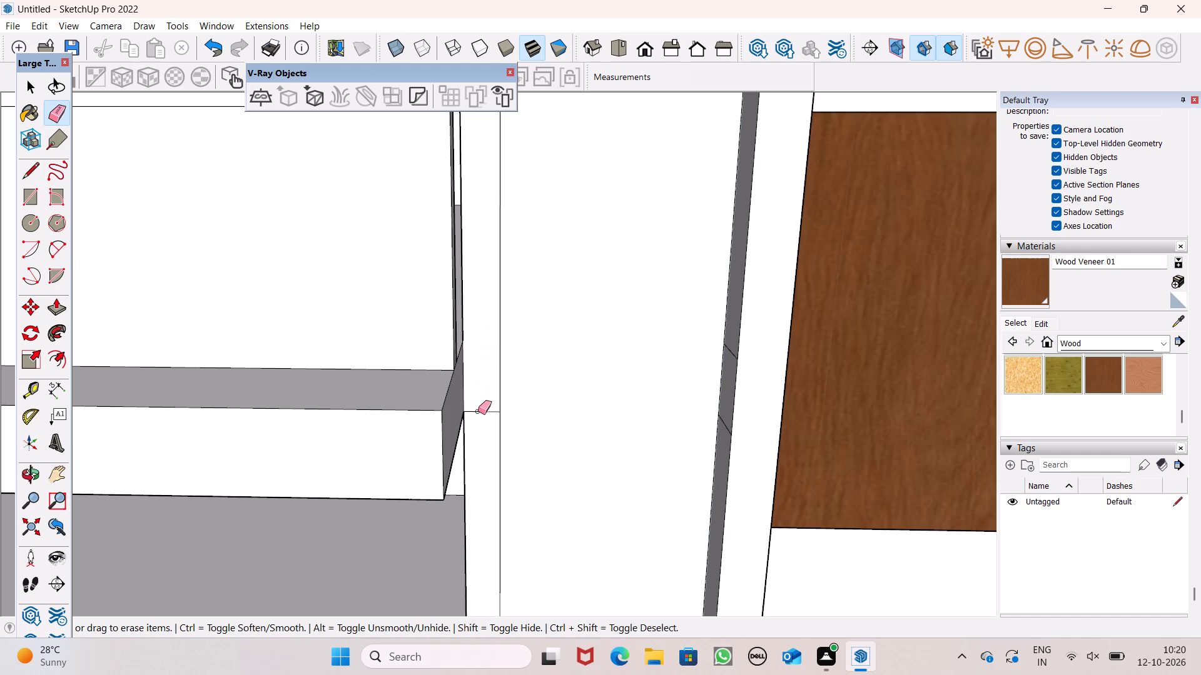
{"action": "left_click_drag", "start_coordinate": [478, 411], "coordinate": [474, 414]}
Erase the short horizontal edge at the foot of the narrow wall strip beside the lowest balcony slab.
{"action": "scroll", "coordinate": [485, 312], "scroll_direction": "down", "scroll_amount": 12}
{"action": "scroll", "coordinate": [520, 367], "scroll_direction": "down", "scroll_amount": 7}
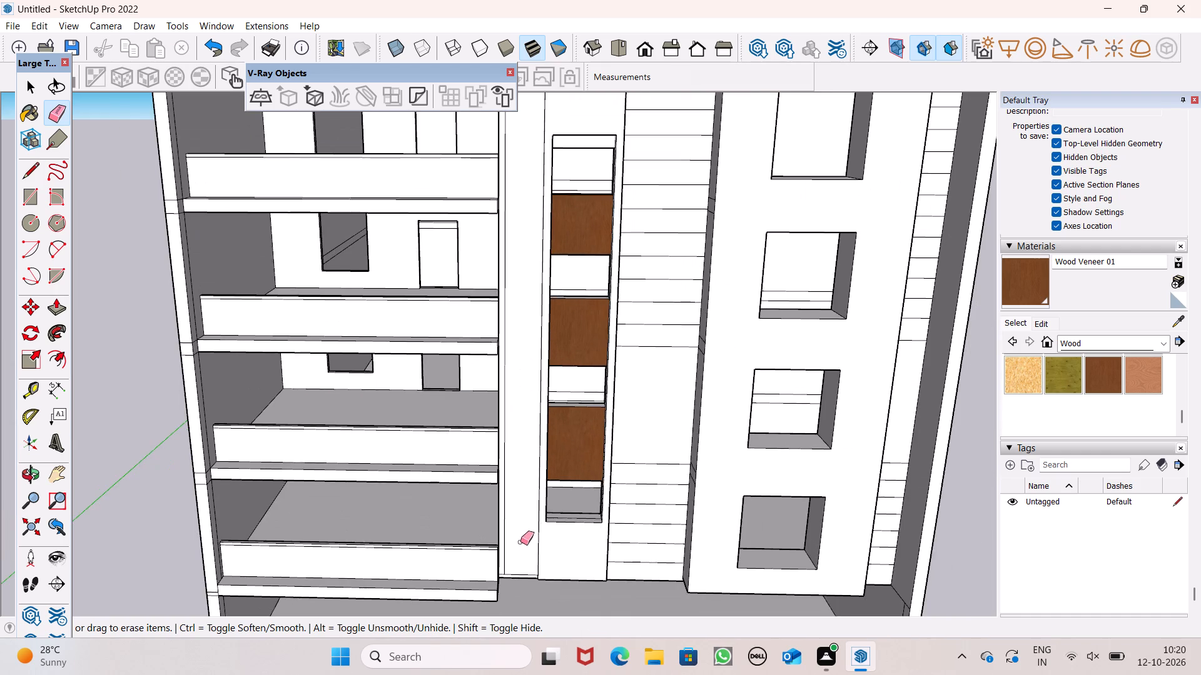
{"action": "scroll", "coordinate": [505, 568], "scroll_direction": "up", "scroll_amount": 16}
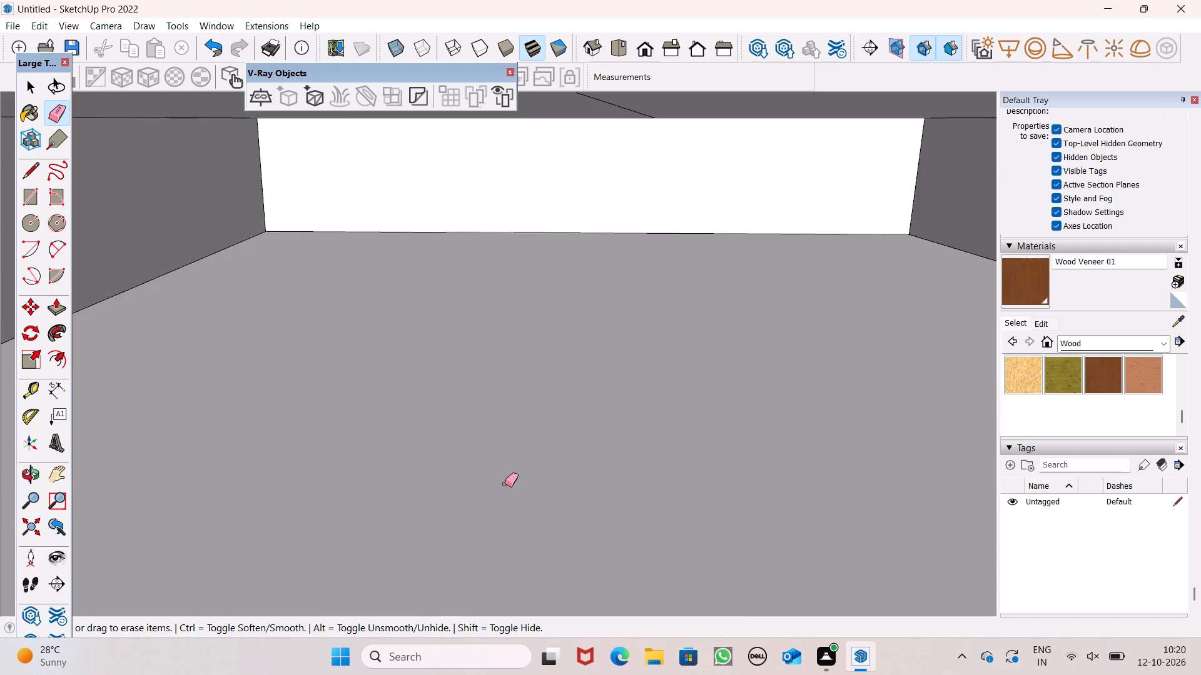
{"action": "scroll", "coordinate": [507, 472], "scroll_direction": "down", "scroll_amount": 5}
{"action": "left_click_drag", "start_coordinate": [505, 436], "coordinate": [510, 444]}
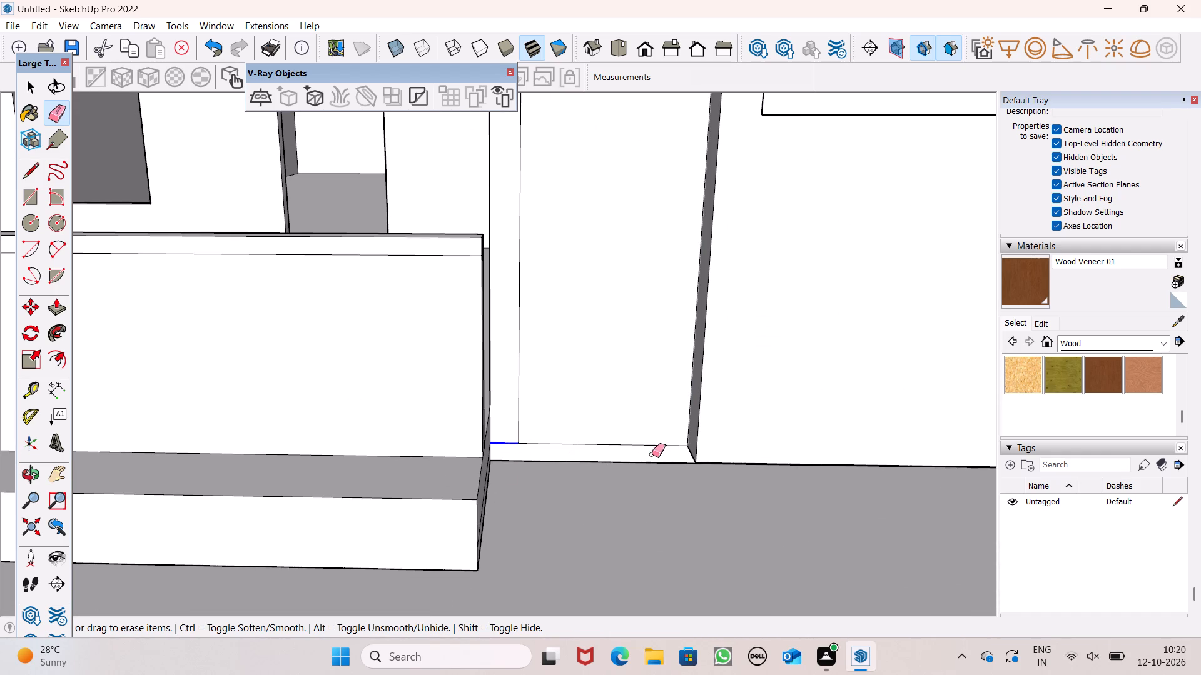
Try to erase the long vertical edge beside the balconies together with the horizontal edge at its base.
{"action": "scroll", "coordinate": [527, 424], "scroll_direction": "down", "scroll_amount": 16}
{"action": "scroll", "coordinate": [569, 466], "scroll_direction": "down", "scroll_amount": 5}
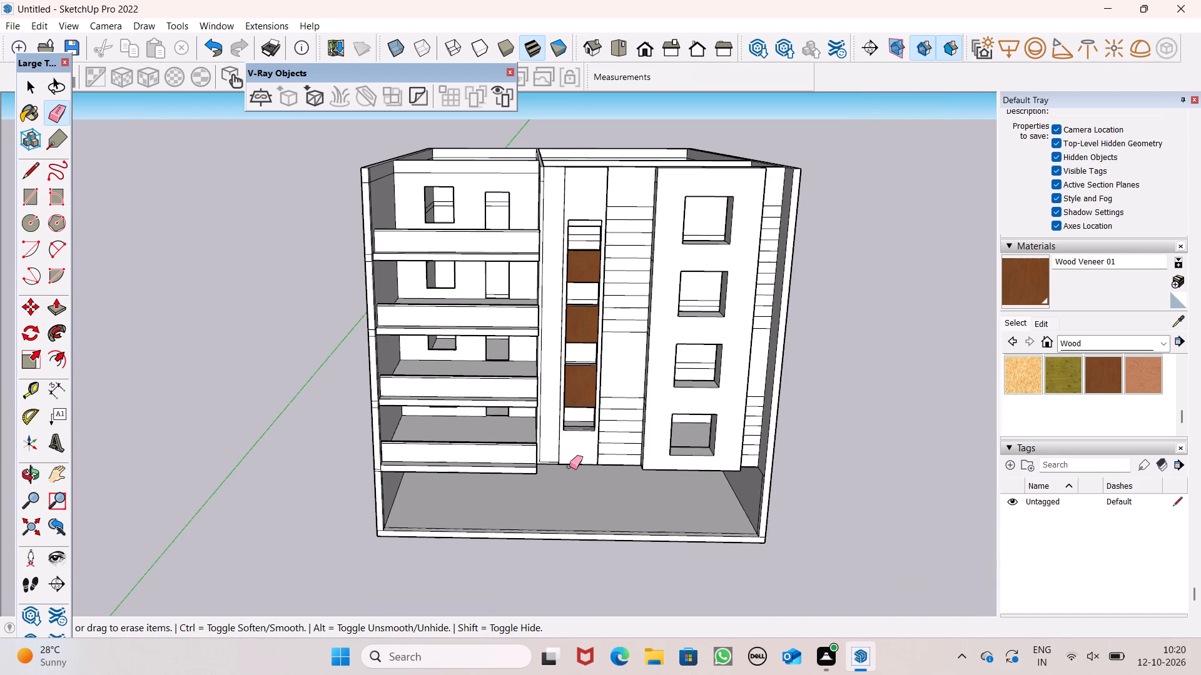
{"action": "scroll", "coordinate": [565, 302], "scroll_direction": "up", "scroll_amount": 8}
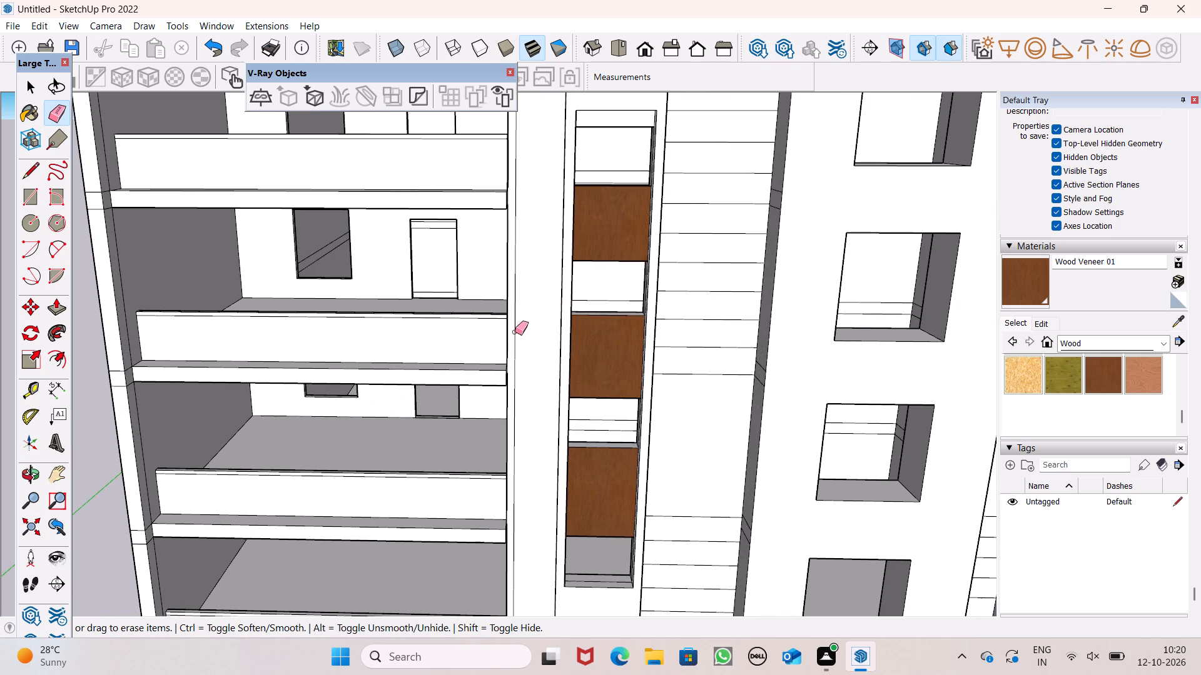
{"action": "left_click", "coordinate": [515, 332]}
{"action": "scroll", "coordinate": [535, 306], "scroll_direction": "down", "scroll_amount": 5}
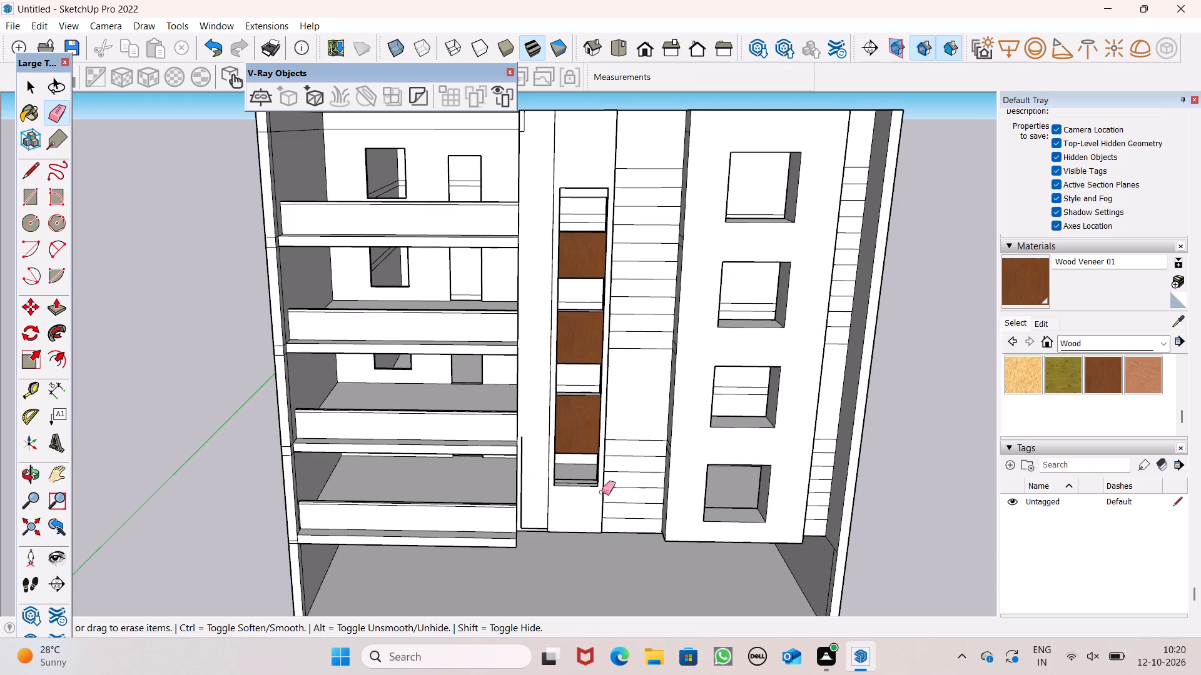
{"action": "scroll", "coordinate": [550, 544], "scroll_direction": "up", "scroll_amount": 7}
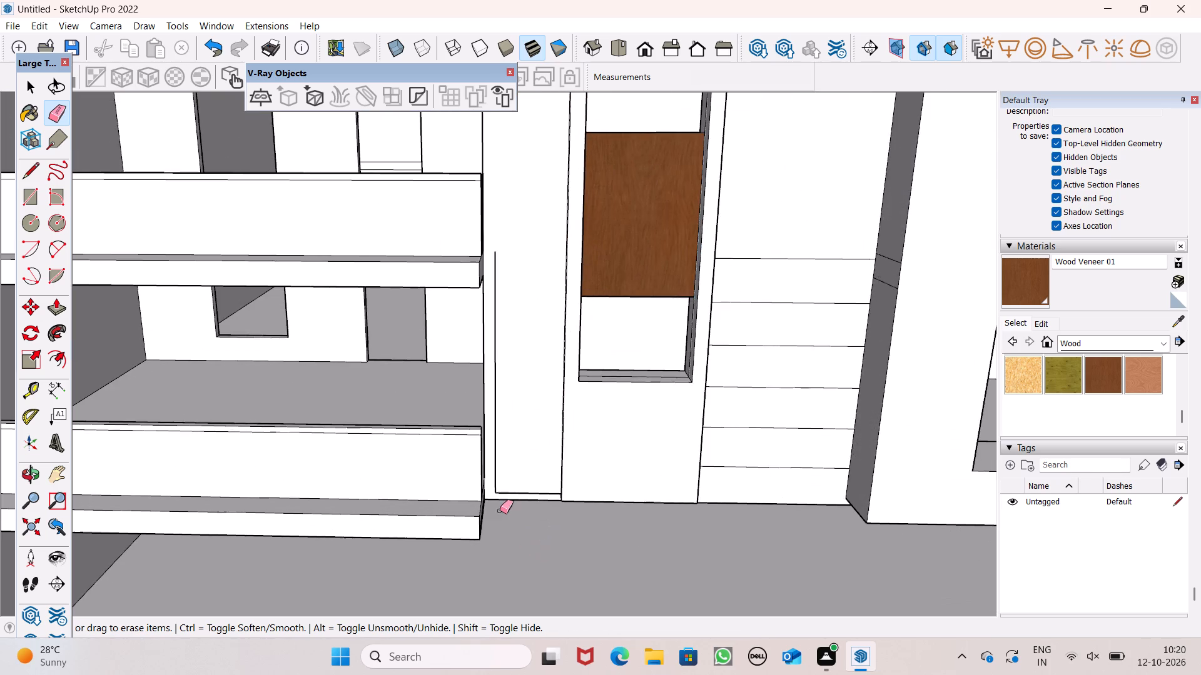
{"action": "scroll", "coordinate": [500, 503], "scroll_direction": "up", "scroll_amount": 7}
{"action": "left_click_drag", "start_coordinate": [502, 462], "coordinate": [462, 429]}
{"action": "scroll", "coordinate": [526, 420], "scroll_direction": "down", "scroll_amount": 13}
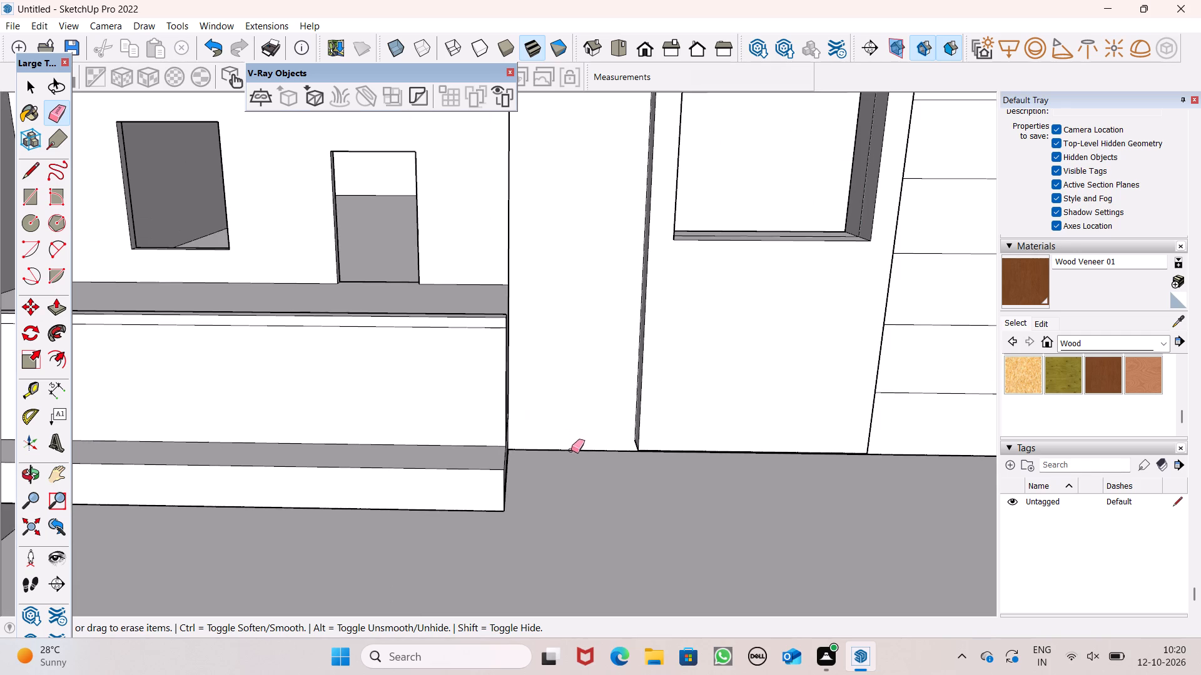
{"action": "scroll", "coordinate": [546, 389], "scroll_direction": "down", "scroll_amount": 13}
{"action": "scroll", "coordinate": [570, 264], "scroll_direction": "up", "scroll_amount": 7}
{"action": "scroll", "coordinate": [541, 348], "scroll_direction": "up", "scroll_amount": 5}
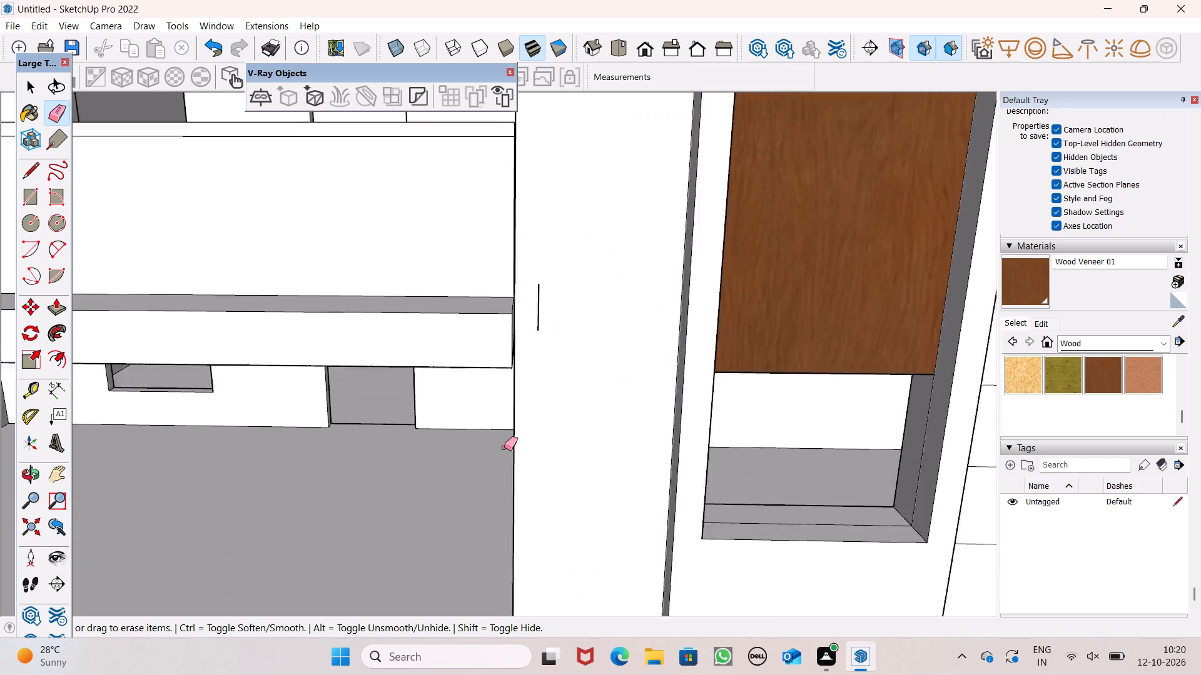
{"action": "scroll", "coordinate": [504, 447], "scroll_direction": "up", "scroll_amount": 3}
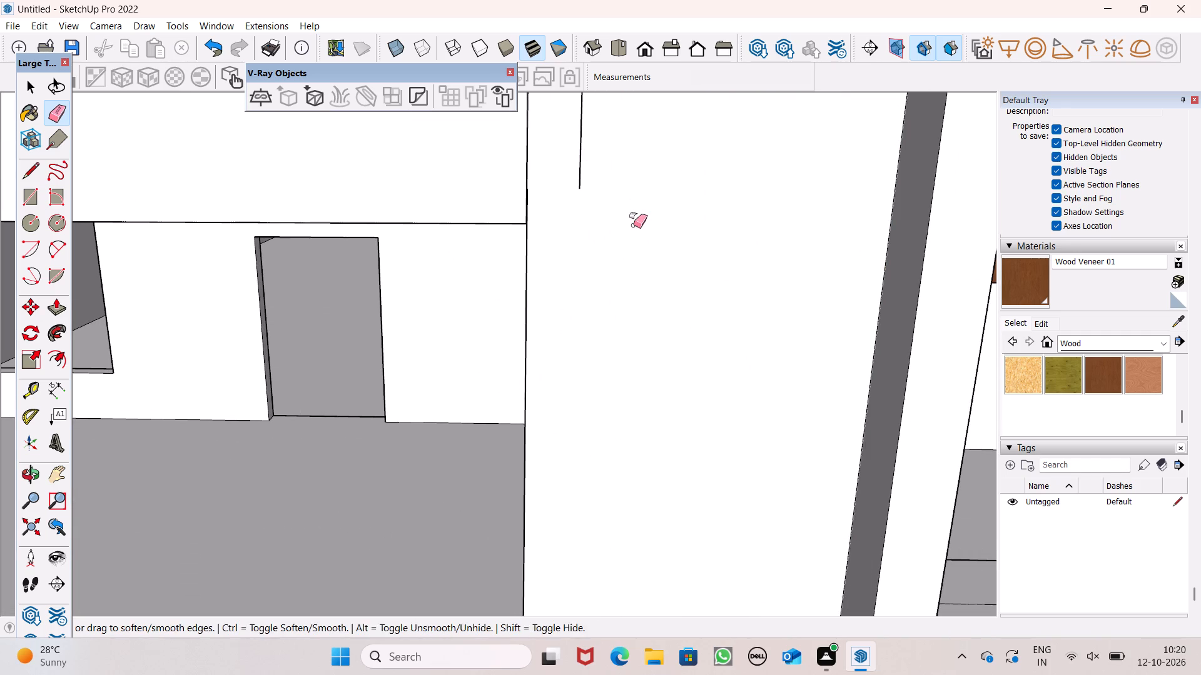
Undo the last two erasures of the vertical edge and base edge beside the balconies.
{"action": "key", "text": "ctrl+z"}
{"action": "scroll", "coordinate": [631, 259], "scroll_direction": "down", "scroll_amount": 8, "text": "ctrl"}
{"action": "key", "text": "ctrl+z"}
Draw a 4" vertical line from the lower end of the wall strip's vertical edge down to the wall's bottom edge.
{"action": "scroll", "coordinate": [627, 308], "scroll_direction": "down", "scroll_amount": 7}
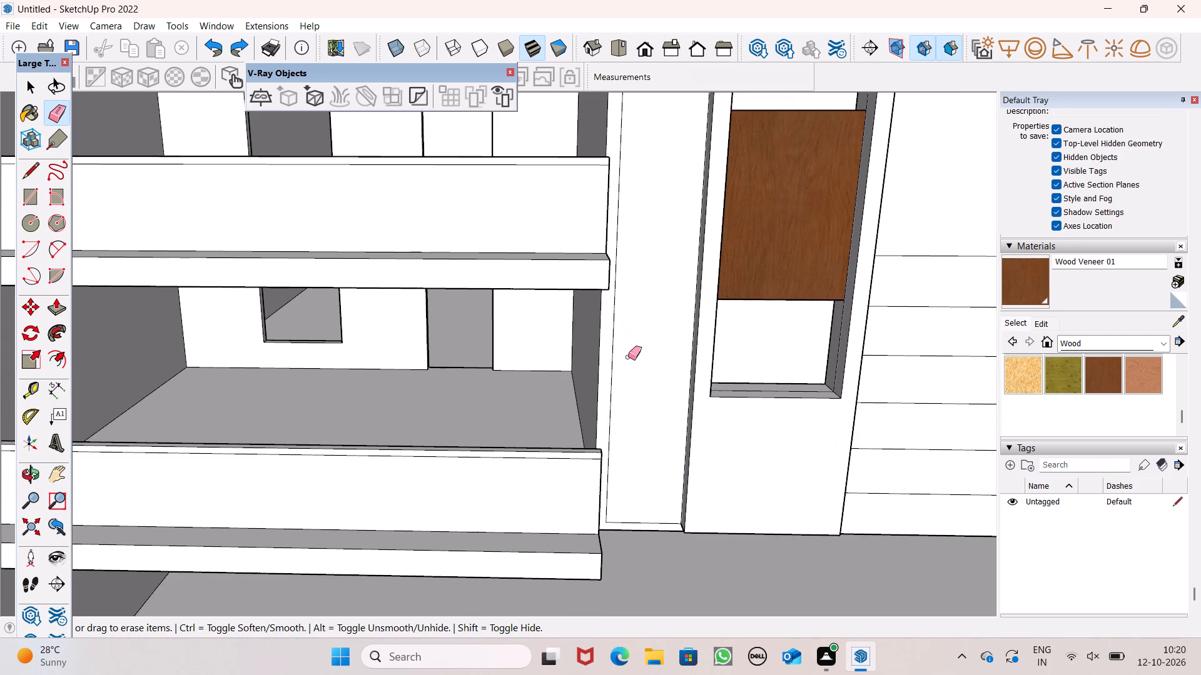
{"action": "scroll", "coordinate": [582, 394], "scroll_direction": "down", "scroll_amount": 6}
{"action": "scroll", "coordinate": [647, 416], "scroll_direction": "down", "scroll_amount": 5}
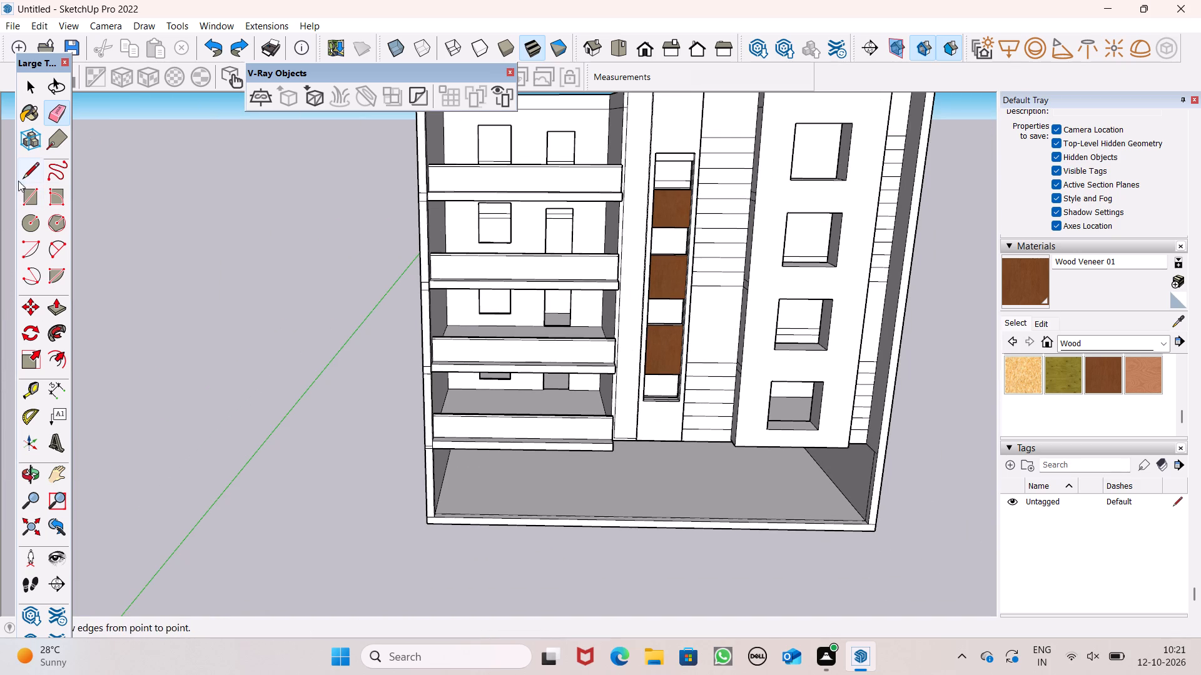
{"action": "left_click", "coordinate": [34, 171]}
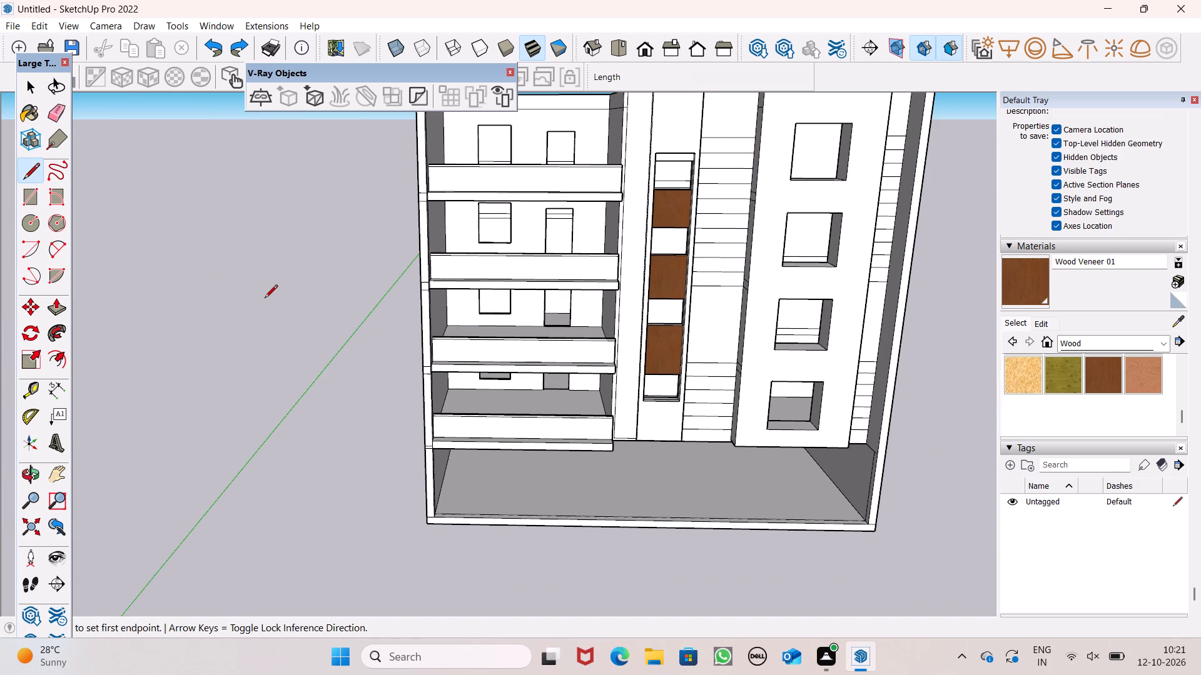
{"action": "scroll", "coordinate": [666, 462], "scroll_direction": "up", "scroll_amount": 1}
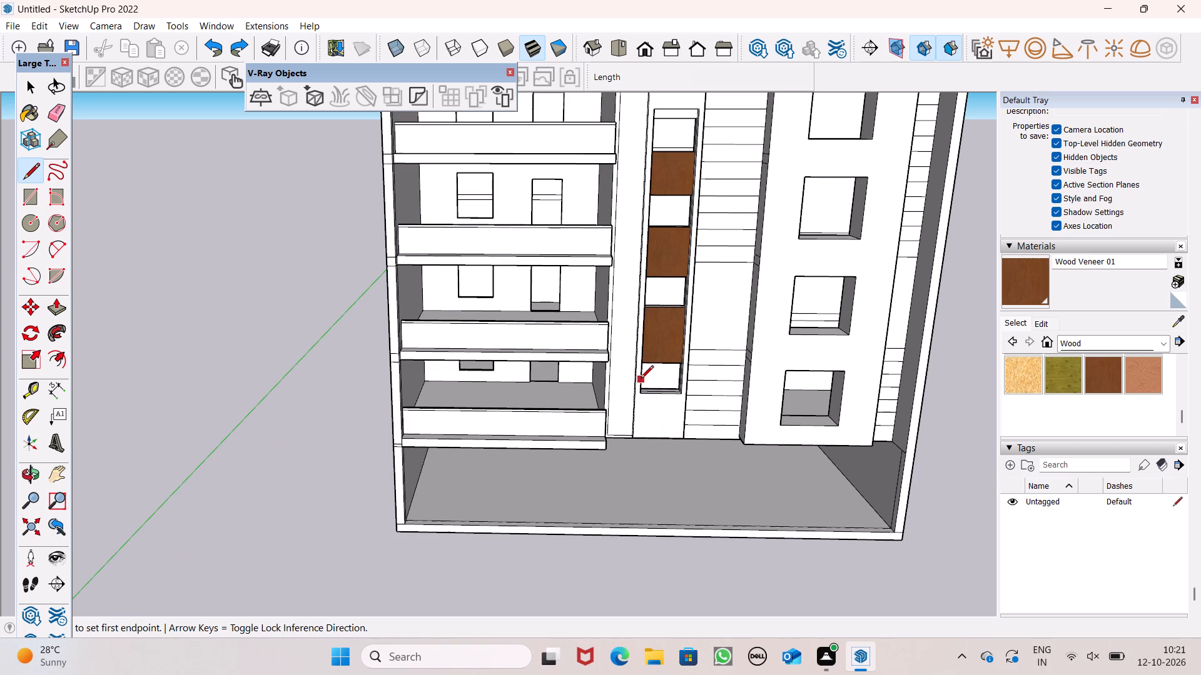
{"action": "scroll", "coordinate": [632, 435], "scroll_direction": "up", "scroll_amount": 15}
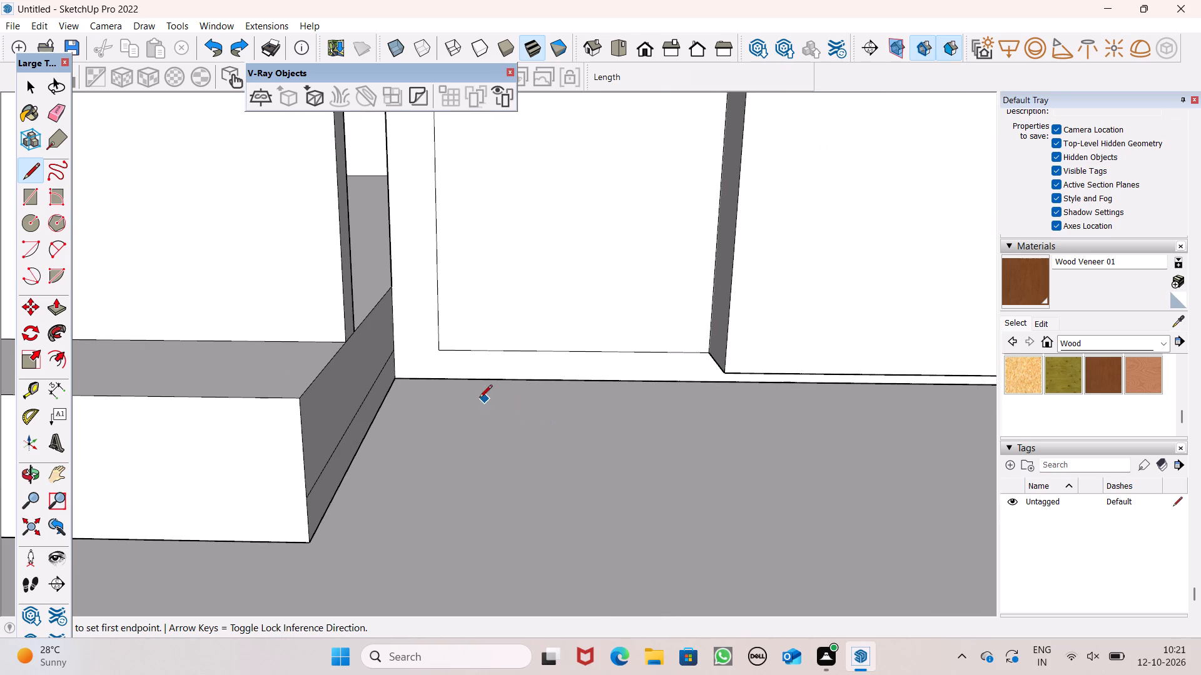
{"action": "left_click", "coordinate": [442, 346]}
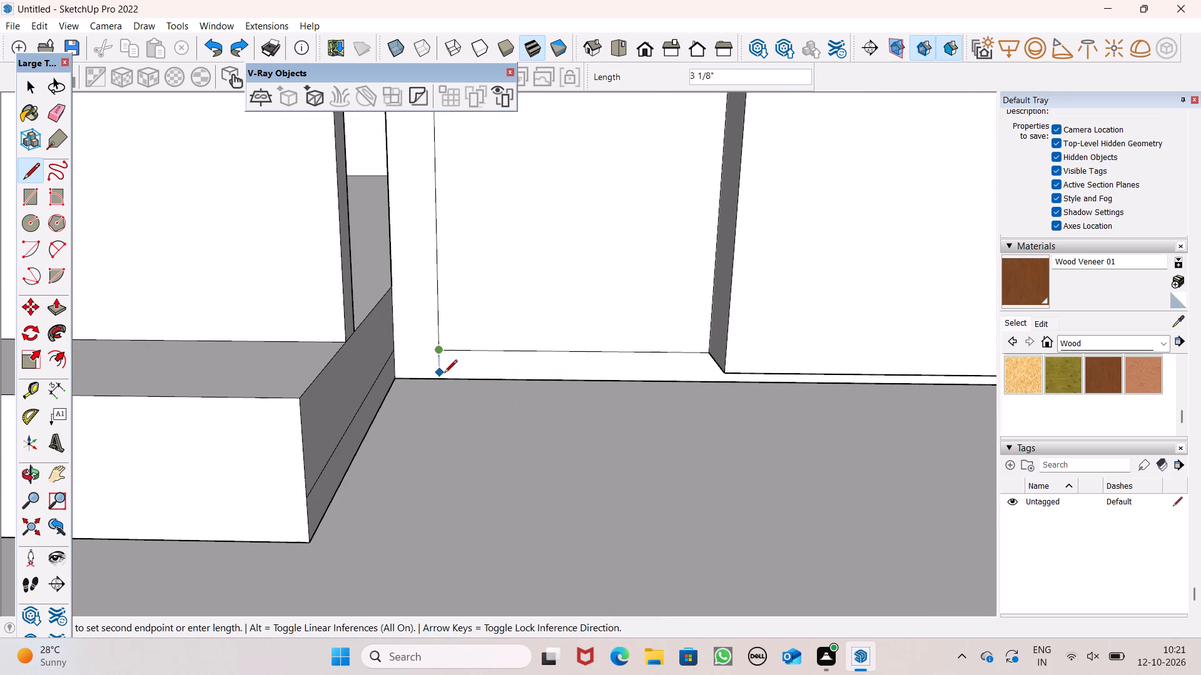
{"action": "left_click", "coordinate": [444, 377]}
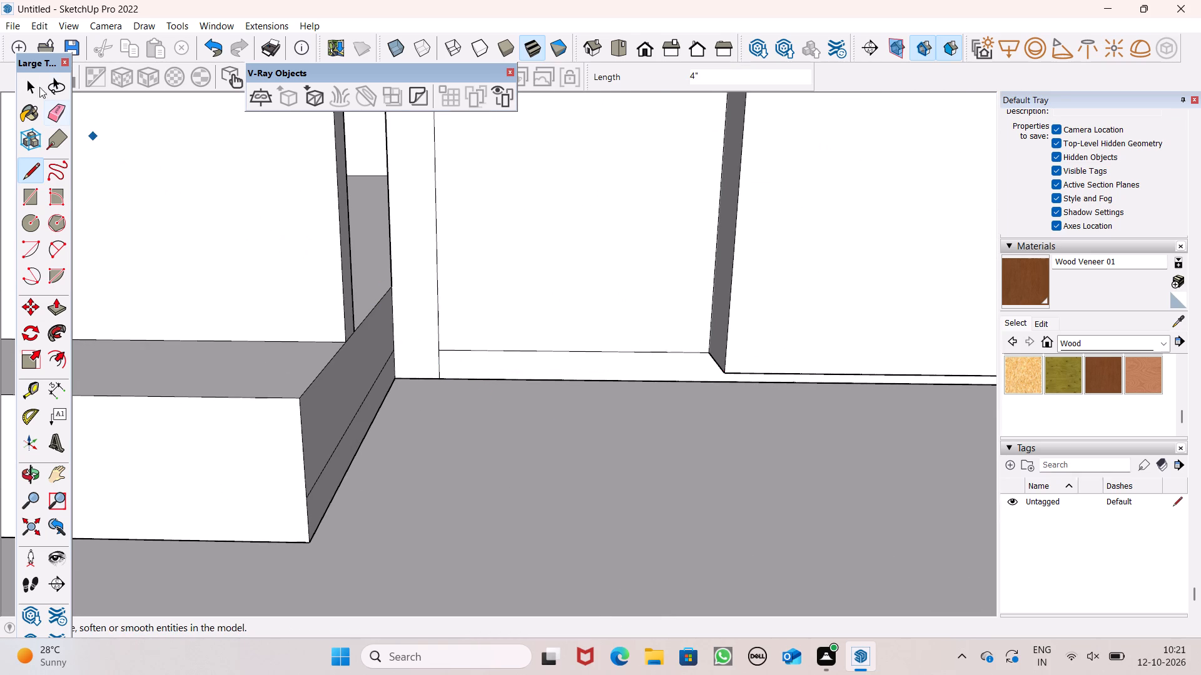
Erase the horizontal edge just above the bottom of the wall panel between the balconies and the wood-panelled column.
{"action": "left_click", "coordinate": [52, 122]}
{"action": "left_click", "coordinate": [504, 349]}
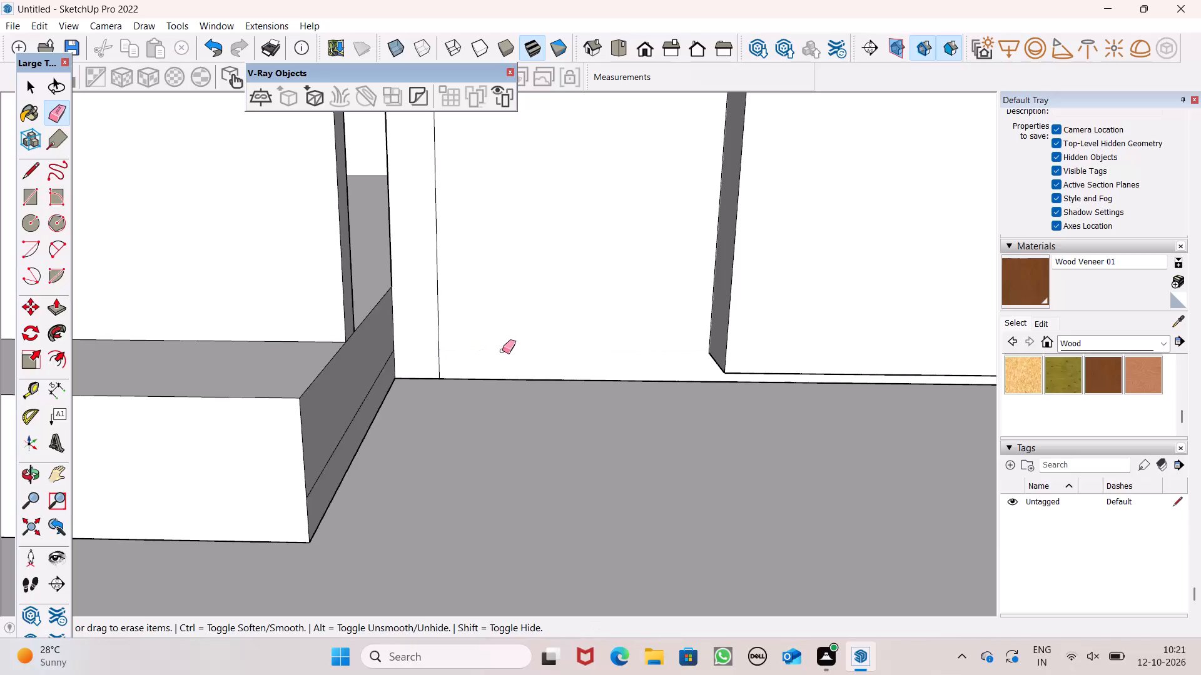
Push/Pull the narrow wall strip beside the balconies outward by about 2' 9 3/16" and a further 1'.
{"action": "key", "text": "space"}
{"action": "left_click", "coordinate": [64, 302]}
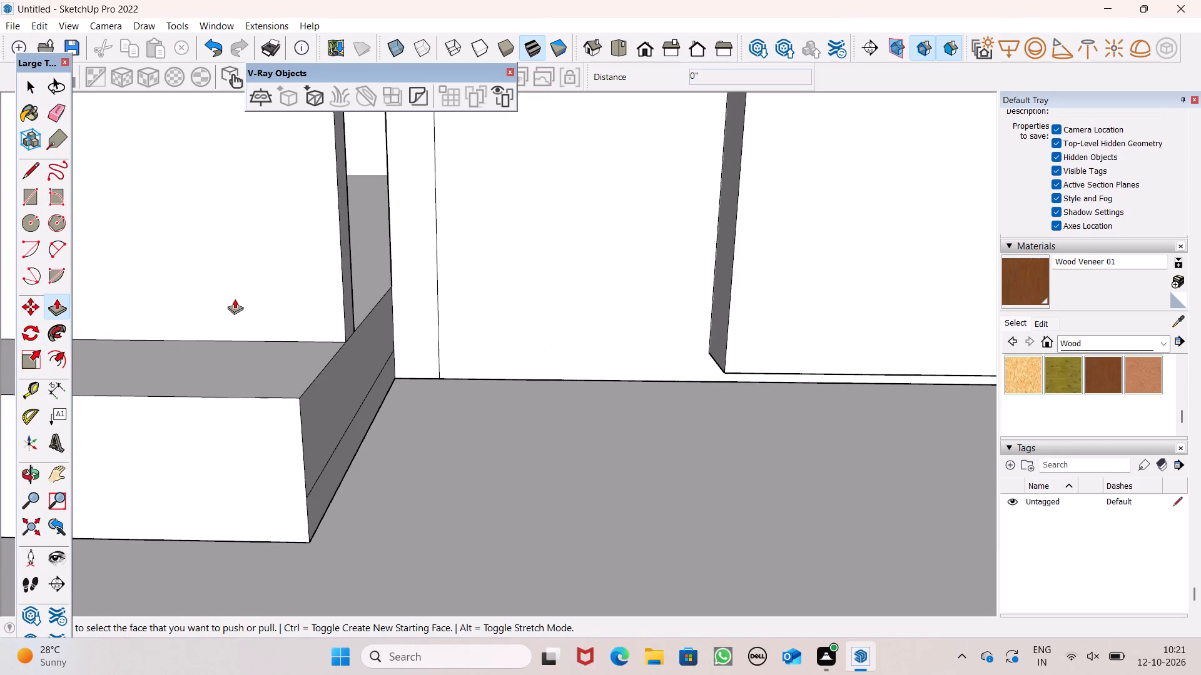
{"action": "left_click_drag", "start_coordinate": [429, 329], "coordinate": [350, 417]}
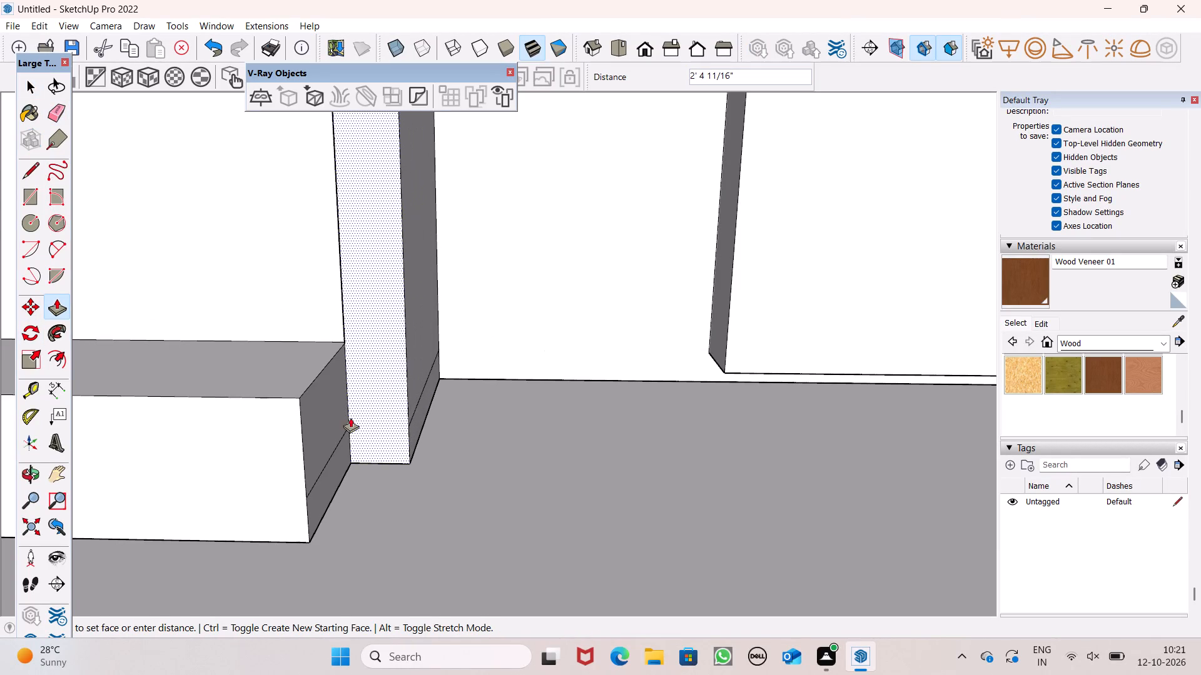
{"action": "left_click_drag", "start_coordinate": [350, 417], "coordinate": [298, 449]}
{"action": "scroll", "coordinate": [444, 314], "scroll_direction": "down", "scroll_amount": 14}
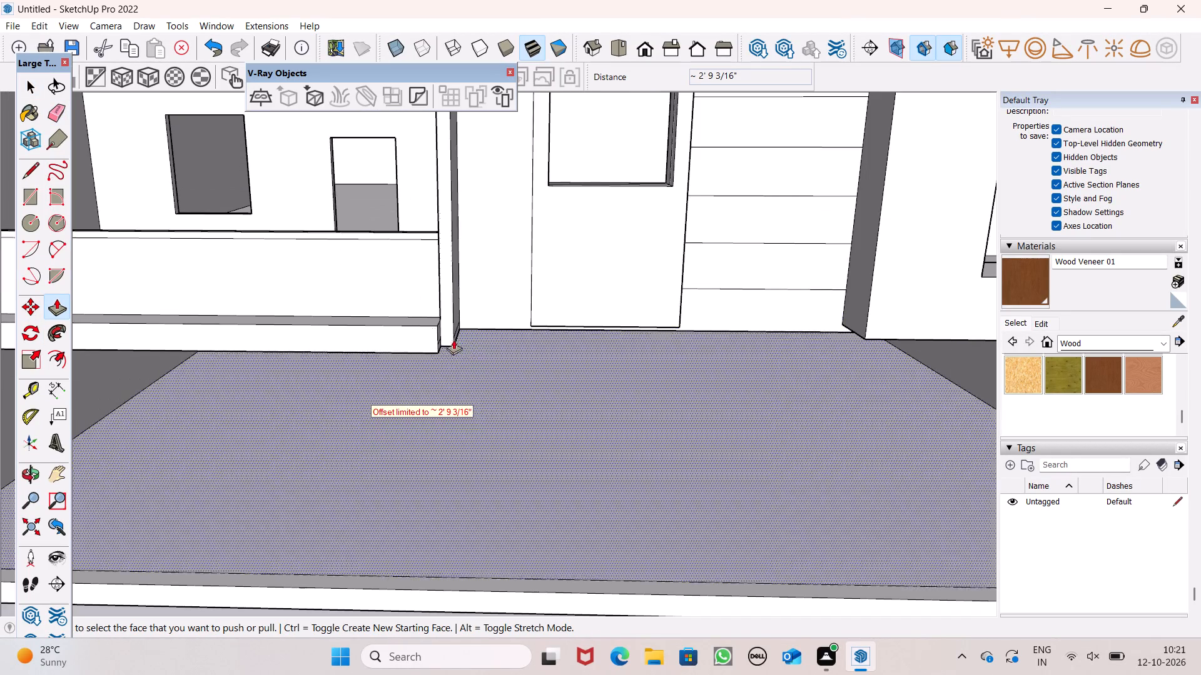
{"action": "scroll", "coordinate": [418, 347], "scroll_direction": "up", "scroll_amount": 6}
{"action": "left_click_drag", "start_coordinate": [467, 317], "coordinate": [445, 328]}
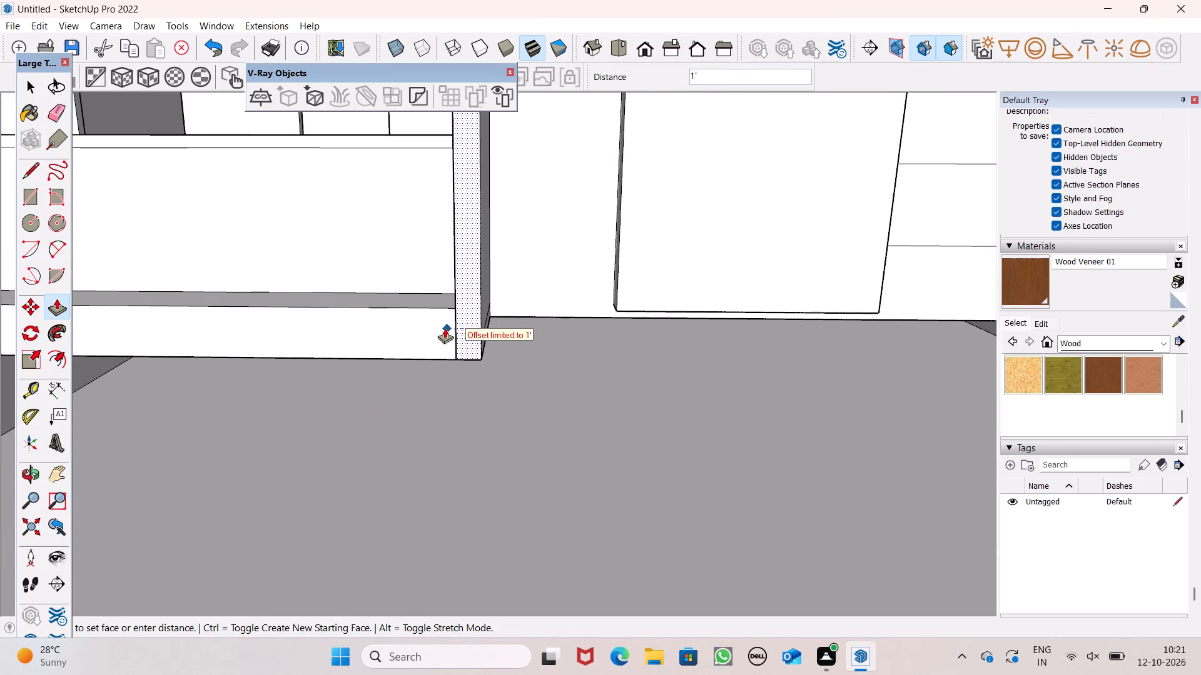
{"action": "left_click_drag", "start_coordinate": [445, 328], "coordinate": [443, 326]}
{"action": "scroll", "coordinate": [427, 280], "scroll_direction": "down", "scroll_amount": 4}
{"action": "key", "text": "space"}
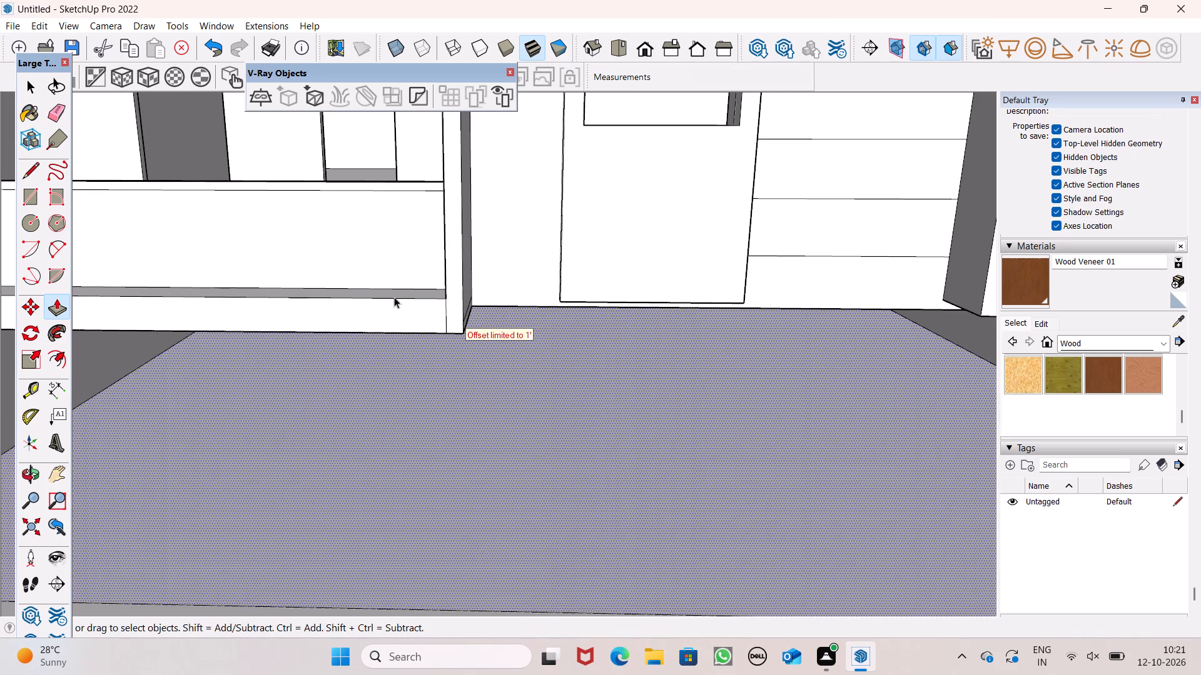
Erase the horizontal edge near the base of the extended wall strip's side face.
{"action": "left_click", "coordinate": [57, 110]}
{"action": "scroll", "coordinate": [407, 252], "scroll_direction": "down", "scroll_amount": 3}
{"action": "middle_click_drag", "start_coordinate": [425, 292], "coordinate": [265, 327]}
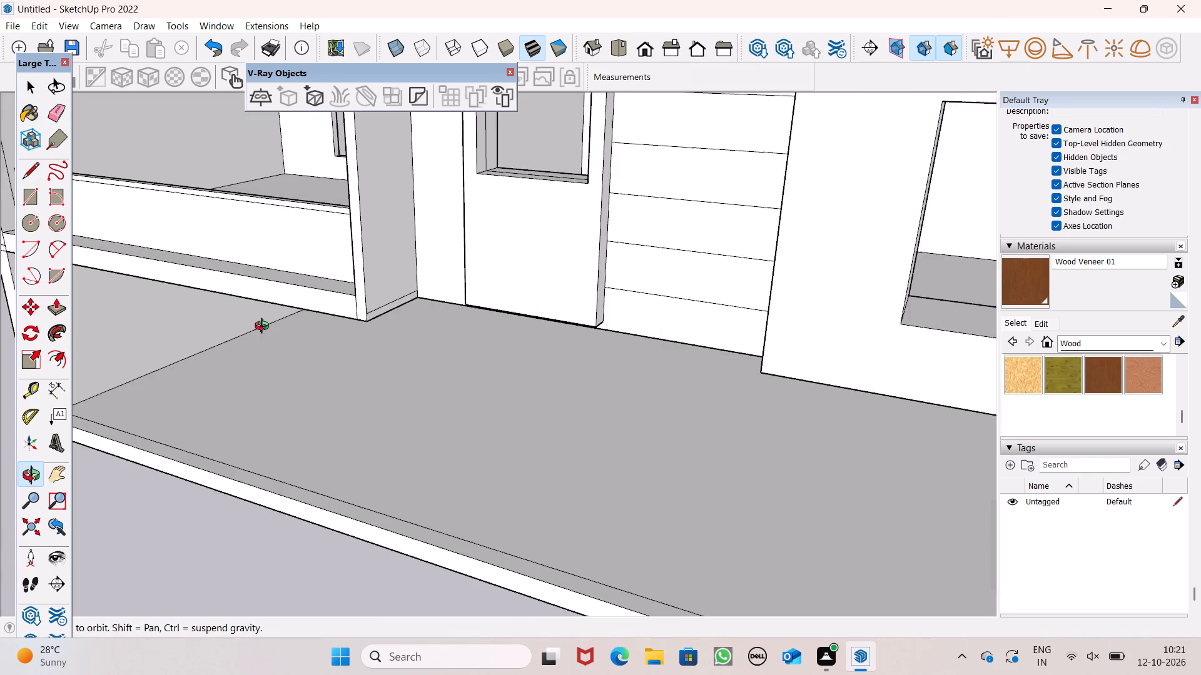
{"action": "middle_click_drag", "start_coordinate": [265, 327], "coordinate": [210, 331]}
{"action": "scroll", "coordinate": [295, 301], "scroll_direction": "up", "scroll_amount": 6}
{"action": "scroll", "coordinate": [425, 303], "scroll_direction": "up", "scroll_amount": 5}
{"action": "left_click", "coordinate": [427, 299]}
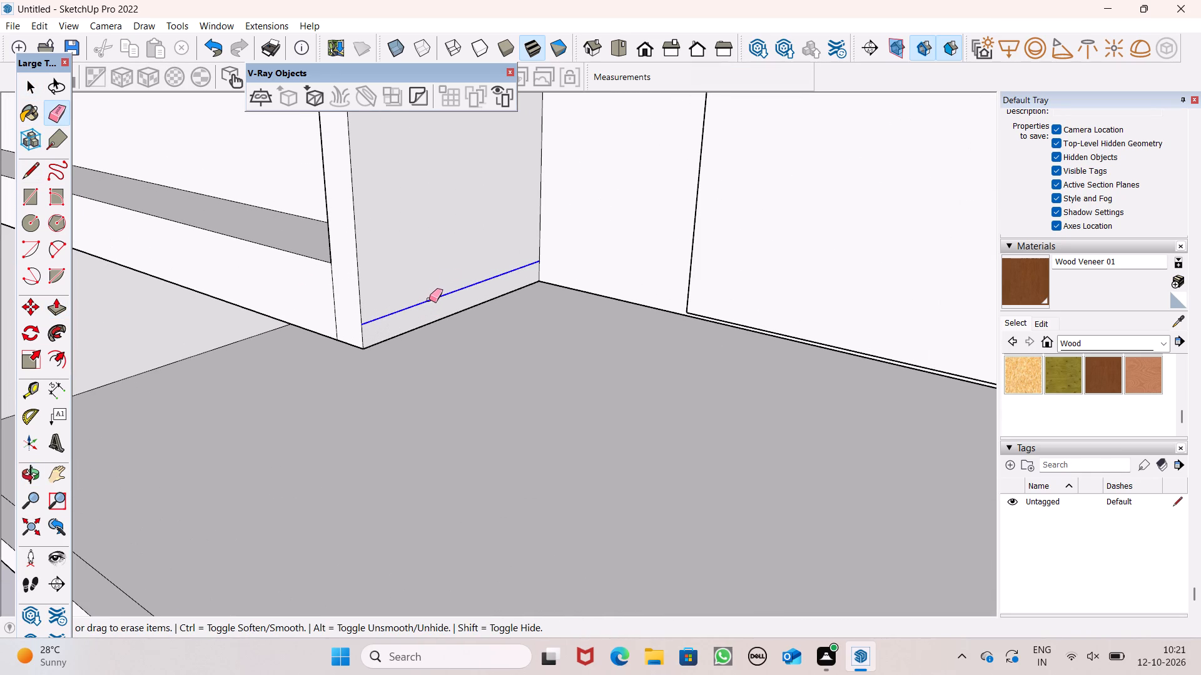
Examine the extended wall strip, the lower balconies and the ground-floor opening from several angles.
{"action": "scroll", "coordinate": [425, 284], "scroll_direction": "down", "scroll_amount": 19}
{"action": "middle_click_drag", "start_coordinate": [461, 331], "coordinate": [652, 325]}
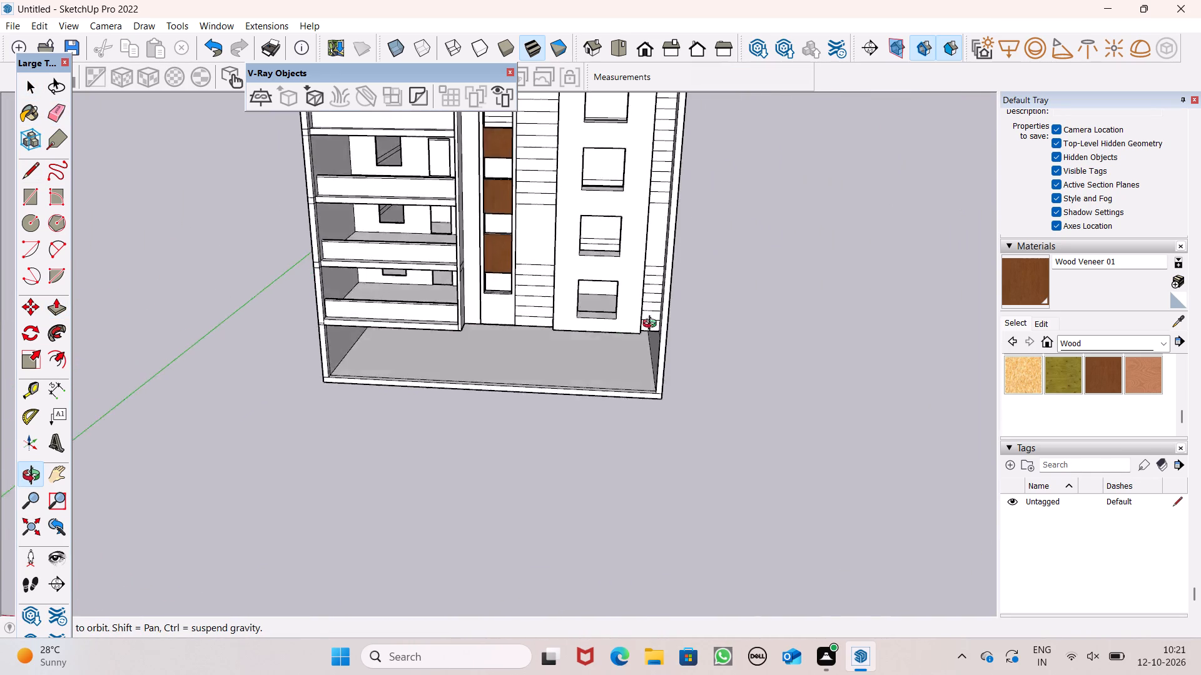
{"action": "middle_click_drag", "start_coordinate": [652, 325], "coordinate": [722, 315]}
{"action": "scroll", "coordinate": [474, 362], "scroll_direction": "up", "scroll_amount": 6}
{"action": "middle_click_drag", "start_coordinate": [340, 351], "coordinate": [452, 326]}
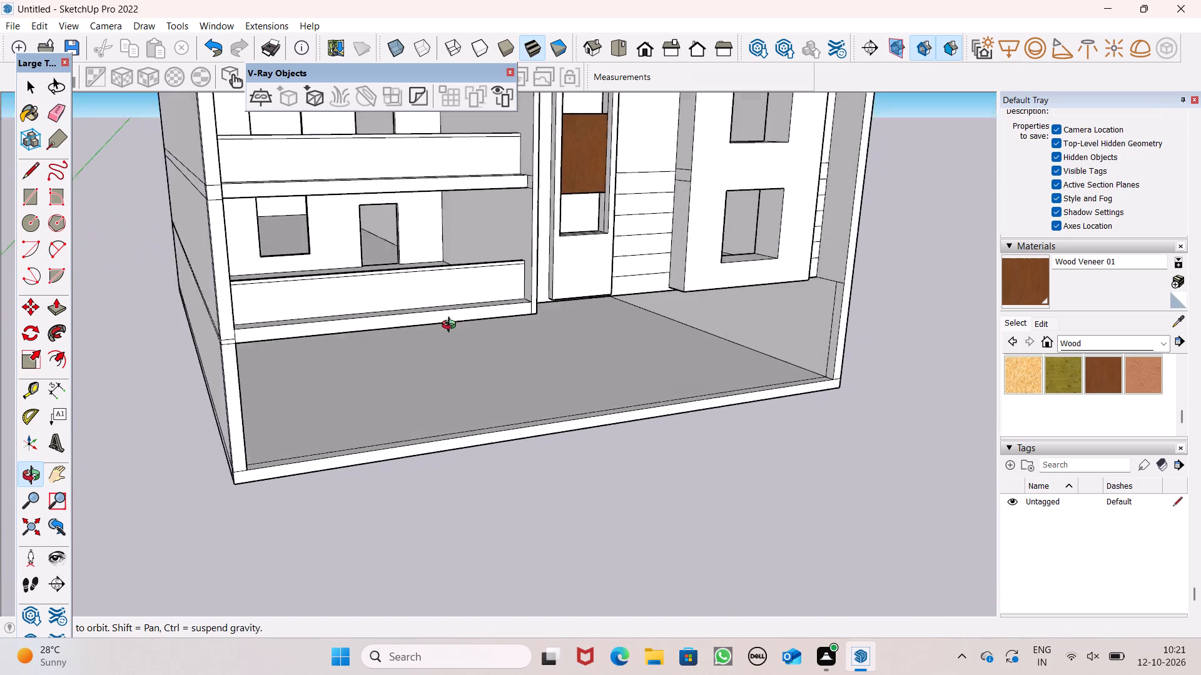
{"action": "middle_click_drag", "start_coordinate": [452, 326], "coordinate": [486, 310]}
{"action": "scroll", "coordinate": [318, 319], "scroll_direction": "up", "scroll_amount": 6}
{"action": "scroll", "coordinate": [244, 314], "scroll_direction": "down", "scroll_amount": 5}
{"action": "middle_click_drag", "start_coordinate": [323, 371], "coordinate": [162, 512]}
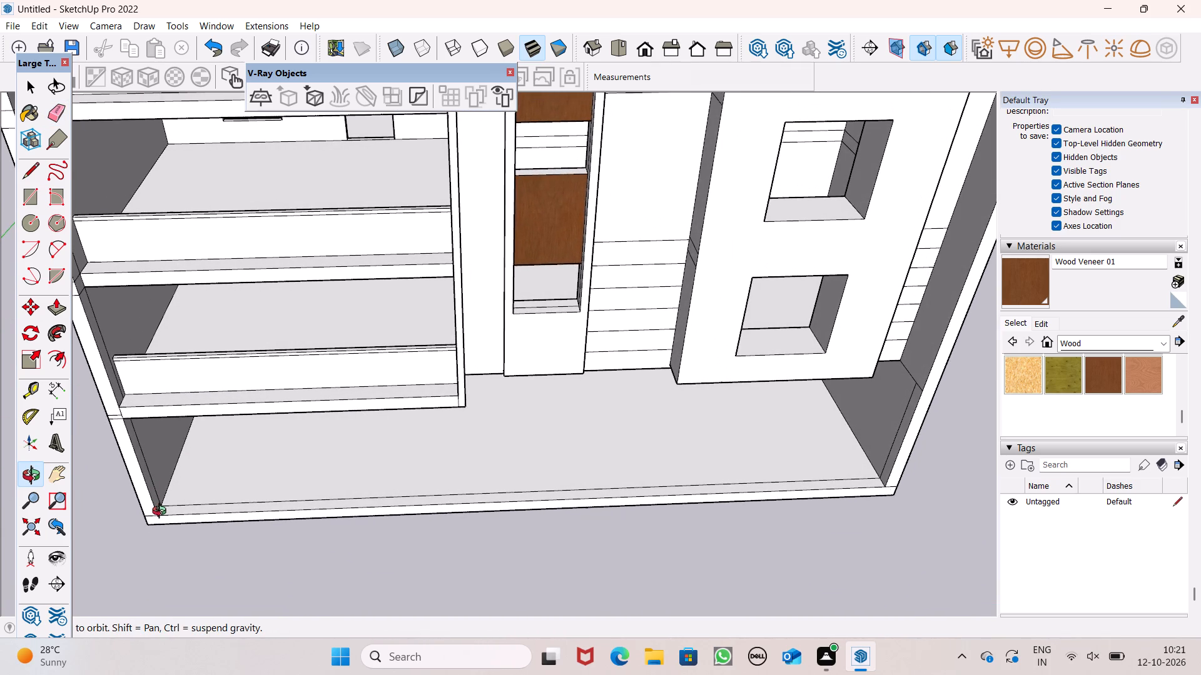
{"action": "middle_click_drag", "start_coordinate": [162, 512], "coordinate": [161, 512]}
{"action": "scroll", "coordinate": [161, 512], "scroll_direction": "up", "scroll_amount": 1}
{"action": "scroll", "coordinate": [146, 416], "scroll_direction": "up", "scroll_amount": 1}
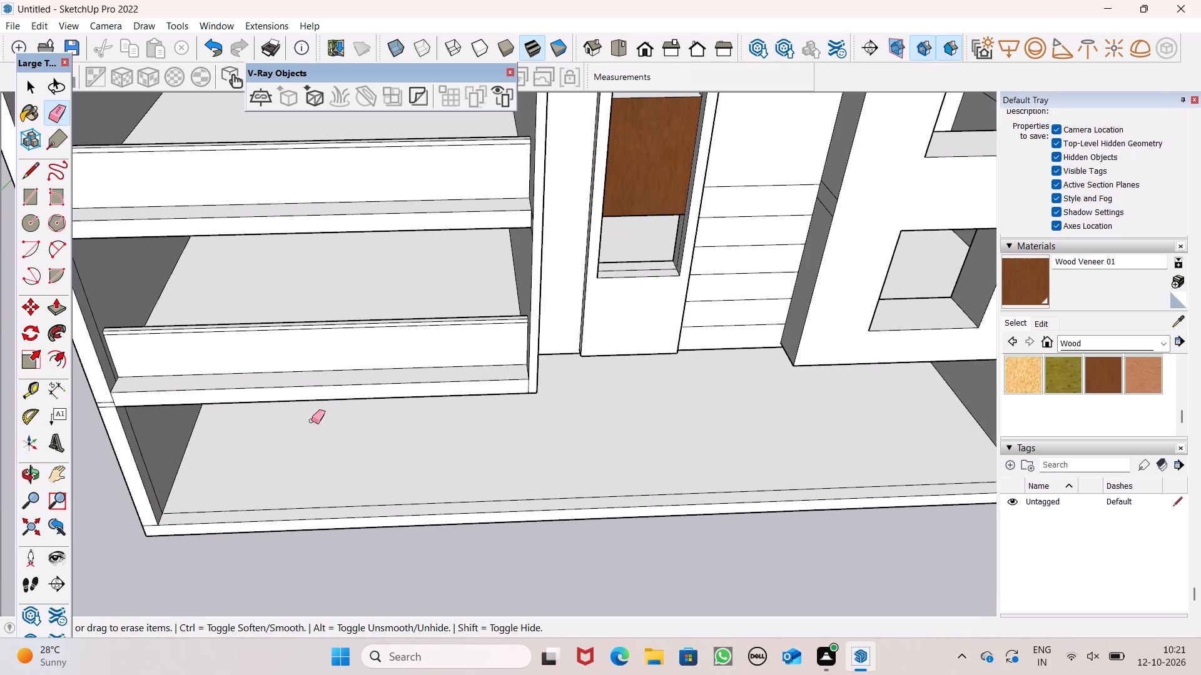
{"action": "scroll", "coordinate": [161, 422], "scroll_direction": "up", "scroll_amount": 3}
{"action": "scroll", "coordinate": [312, 382], "scroll_direction": "down", "scroll_amount": 3}
{"action": "scroll", "coordinate": [410, 401], "scroll_direction": "down", "scroll_amount": 5}
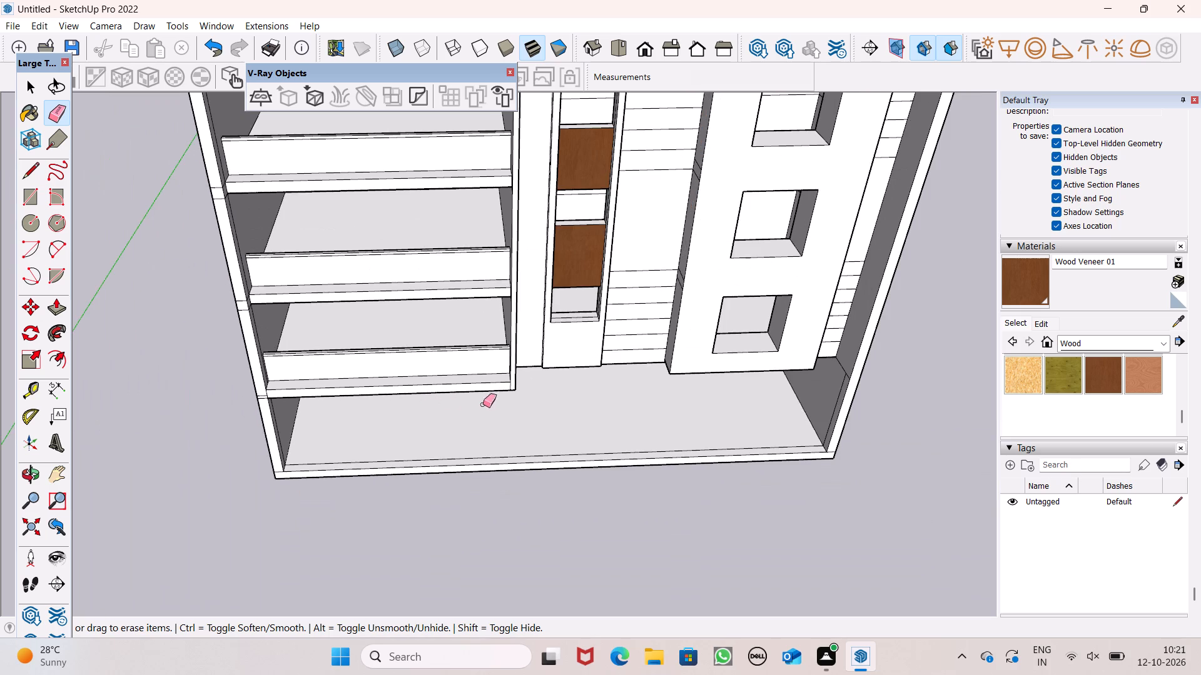
{"action": "middle_click_drag", "start_coordinate": [559, 362], "coordinate": [494, 312]}
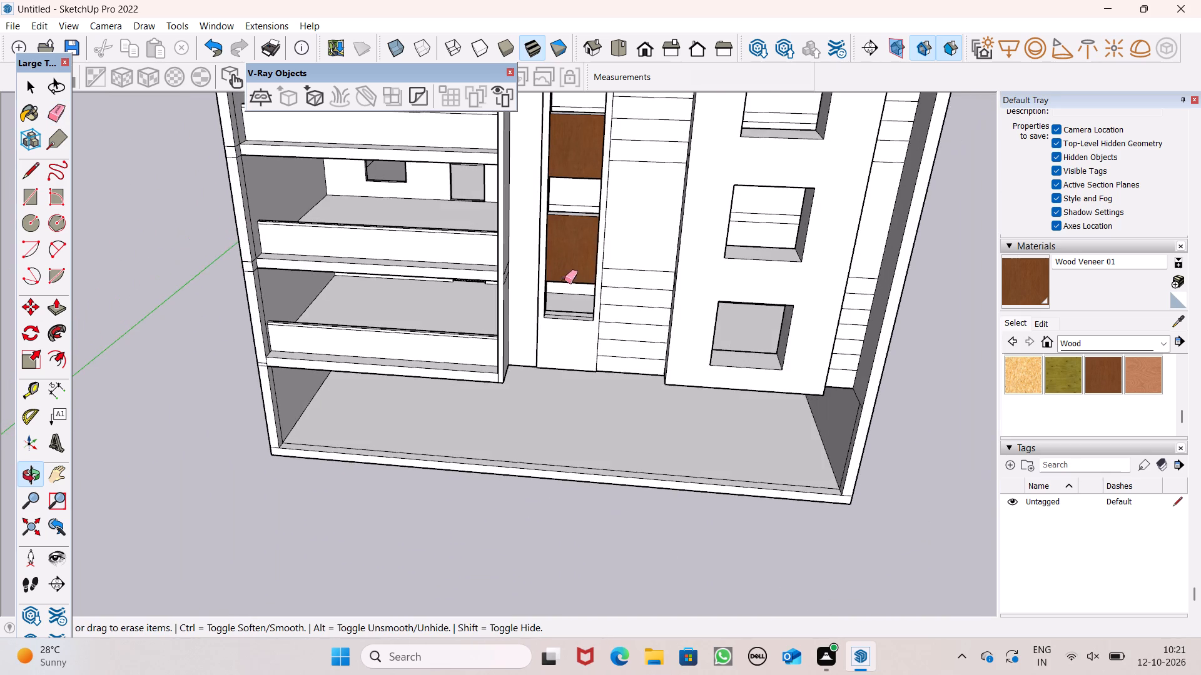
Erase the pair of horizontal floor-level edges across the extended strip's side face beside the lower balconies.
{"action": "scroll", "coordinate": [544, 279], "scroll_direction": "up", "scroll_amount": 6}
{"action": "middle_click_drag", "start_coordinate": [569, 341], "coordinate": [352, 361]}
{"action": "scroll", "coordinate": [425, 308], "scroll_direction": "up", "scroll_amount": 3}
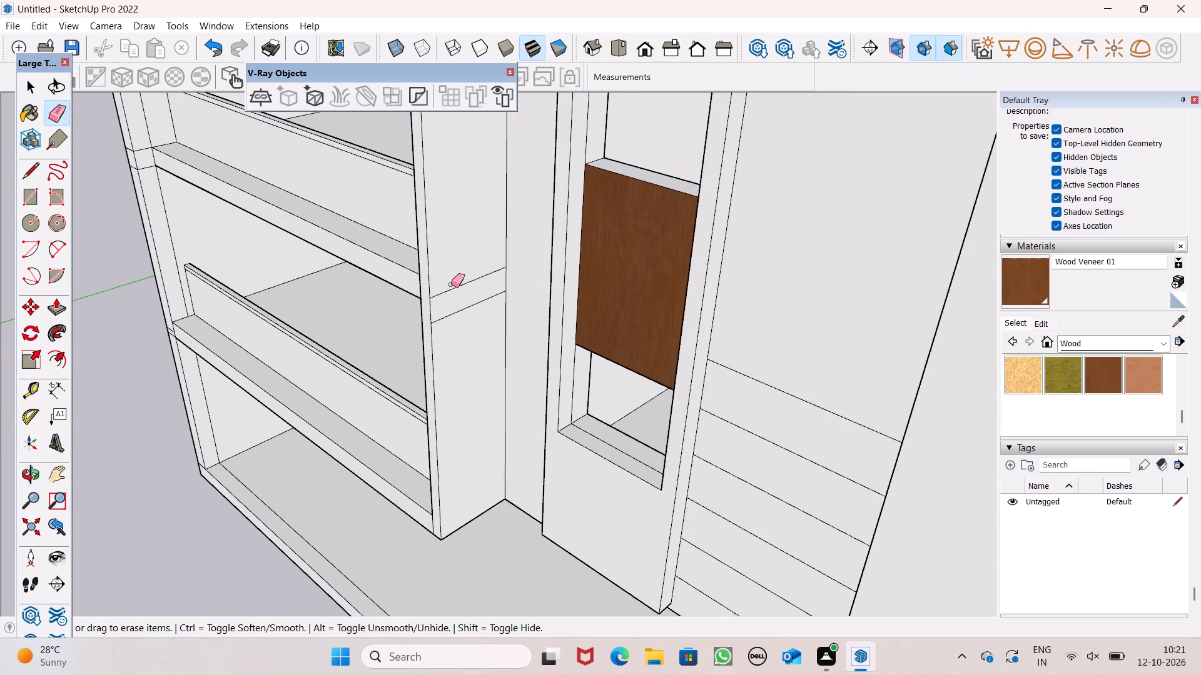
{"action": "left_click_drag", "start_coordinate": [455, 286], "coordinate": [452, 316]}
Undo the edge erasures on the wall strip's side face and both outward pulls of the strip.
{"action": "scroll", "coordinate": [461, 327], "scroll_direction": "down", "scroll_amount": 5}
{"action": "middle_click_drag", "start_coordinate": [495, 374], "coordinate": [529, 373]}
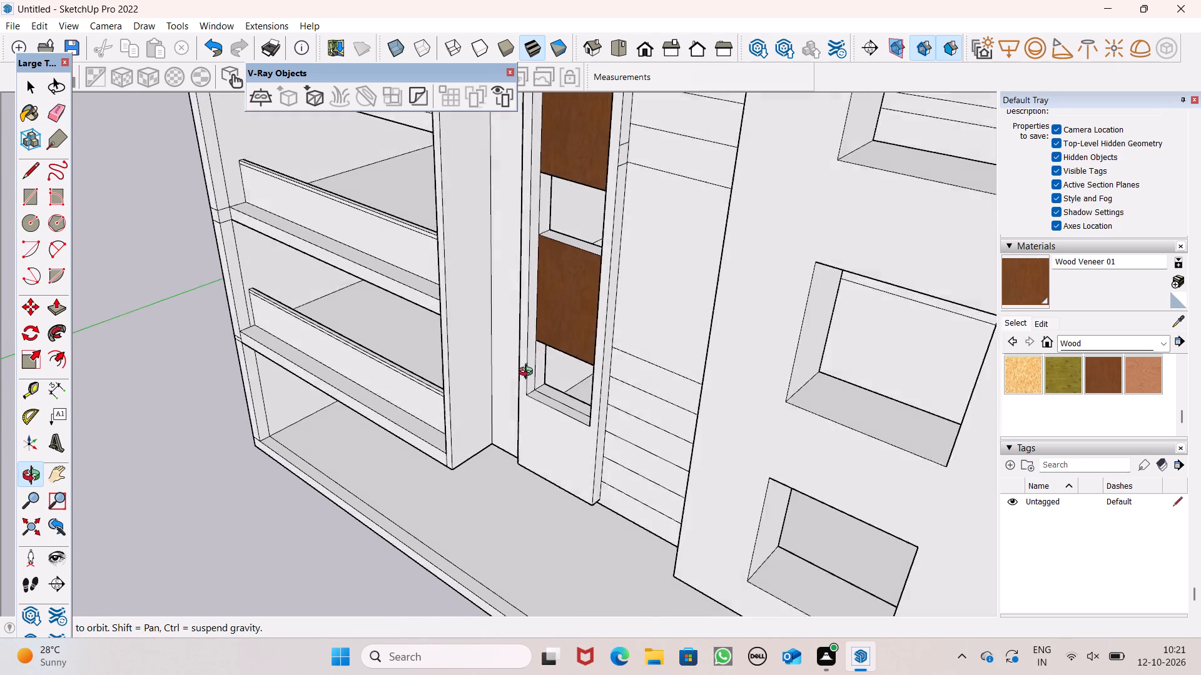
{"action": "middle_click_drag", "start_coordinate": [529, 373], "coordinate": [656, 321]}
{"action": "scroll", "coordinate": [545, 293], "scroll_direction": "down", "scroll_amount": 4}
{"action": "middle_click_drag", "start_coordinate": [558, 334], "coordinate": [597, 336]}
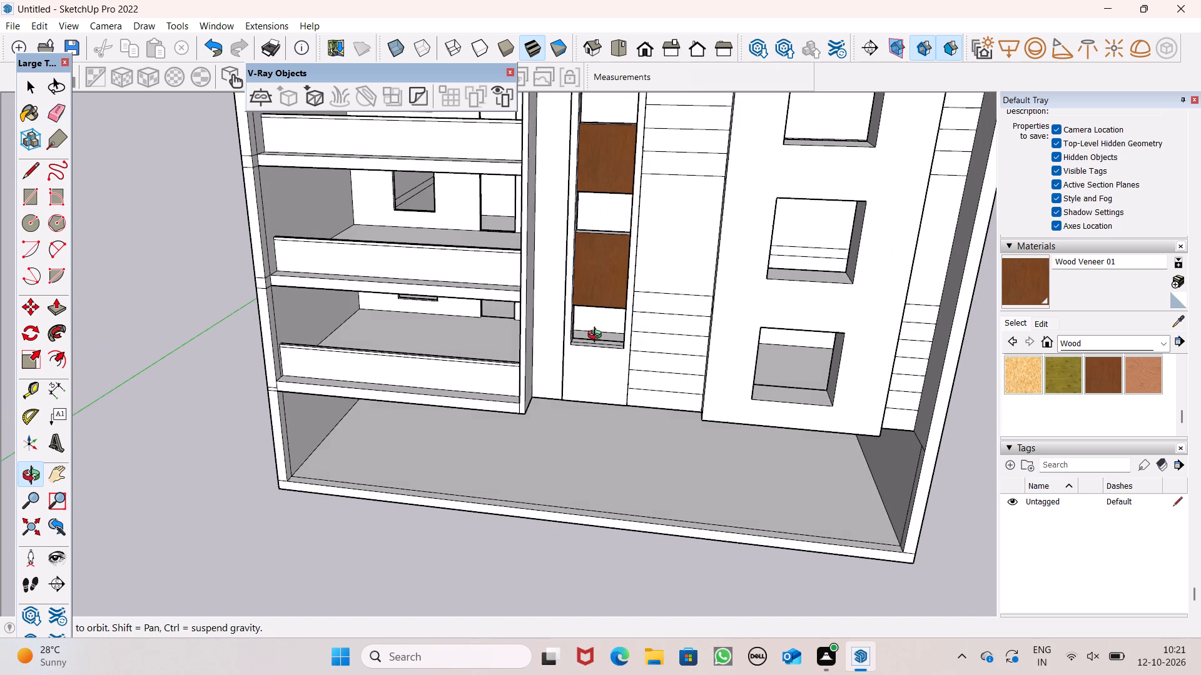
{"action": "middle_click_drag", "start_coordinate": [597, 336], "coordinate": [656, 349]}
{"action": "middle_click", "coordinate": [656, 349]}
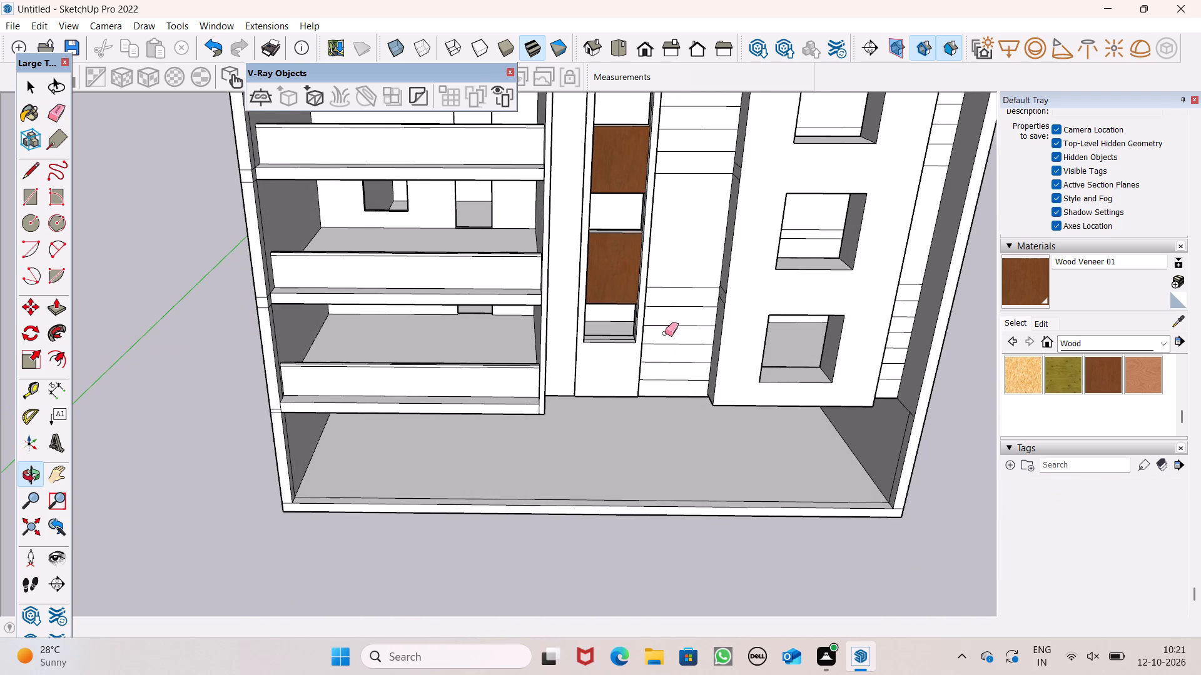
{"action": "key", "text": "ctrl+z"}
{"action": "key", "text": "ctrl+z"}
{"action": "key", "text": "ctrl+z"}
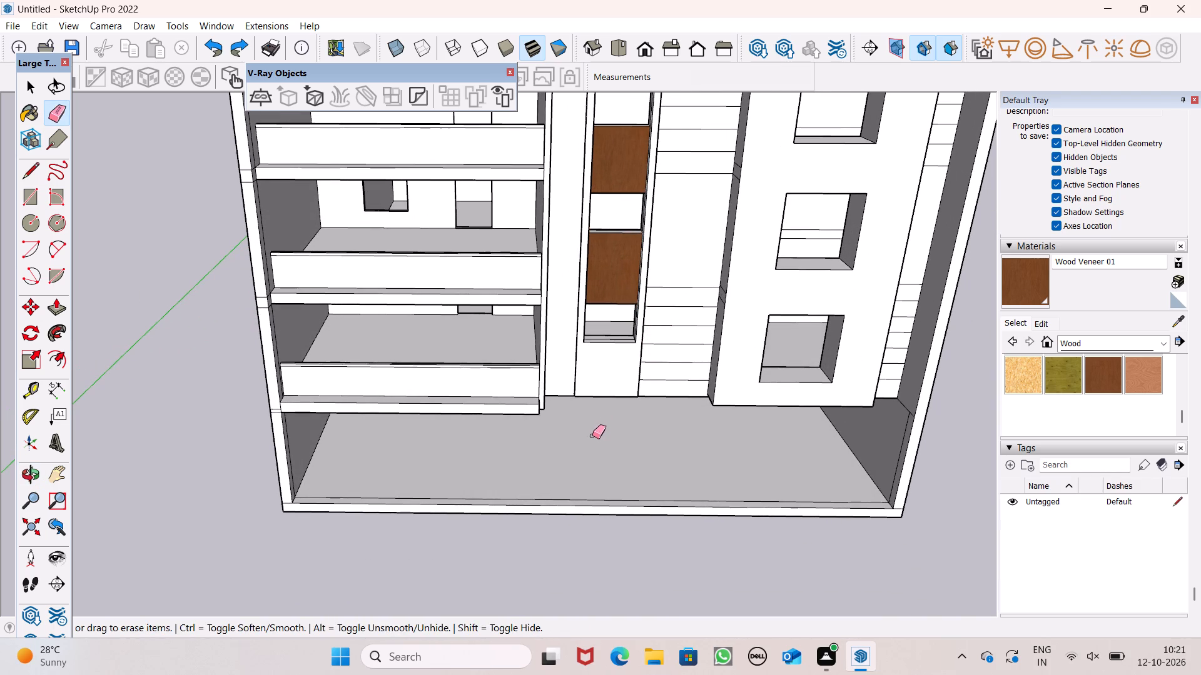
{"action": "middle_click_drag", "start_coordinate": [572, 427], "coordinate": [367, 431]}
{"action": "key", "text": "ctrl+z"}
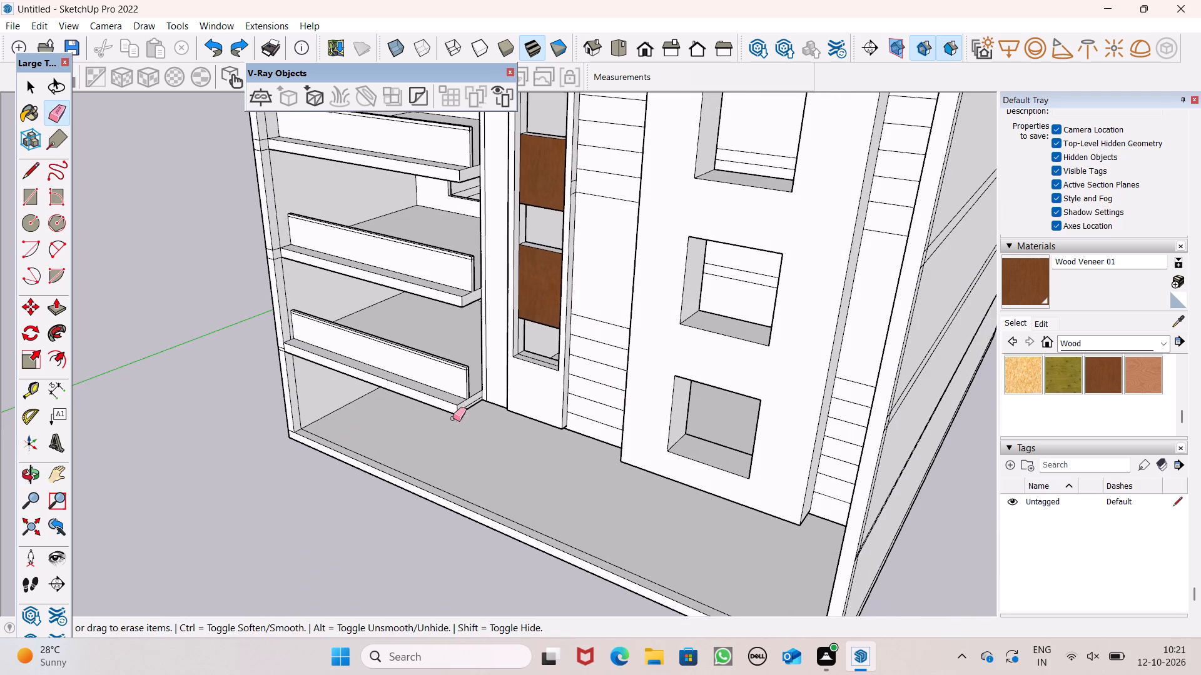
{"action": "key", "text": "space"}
Examine the balcony slab and parapet ends where they meet the wall strip, along with the whole front facade.
{"action": "scroll", "coordinate": [465, 402], "scroll_direction": "down", "scroll_amount": 1}
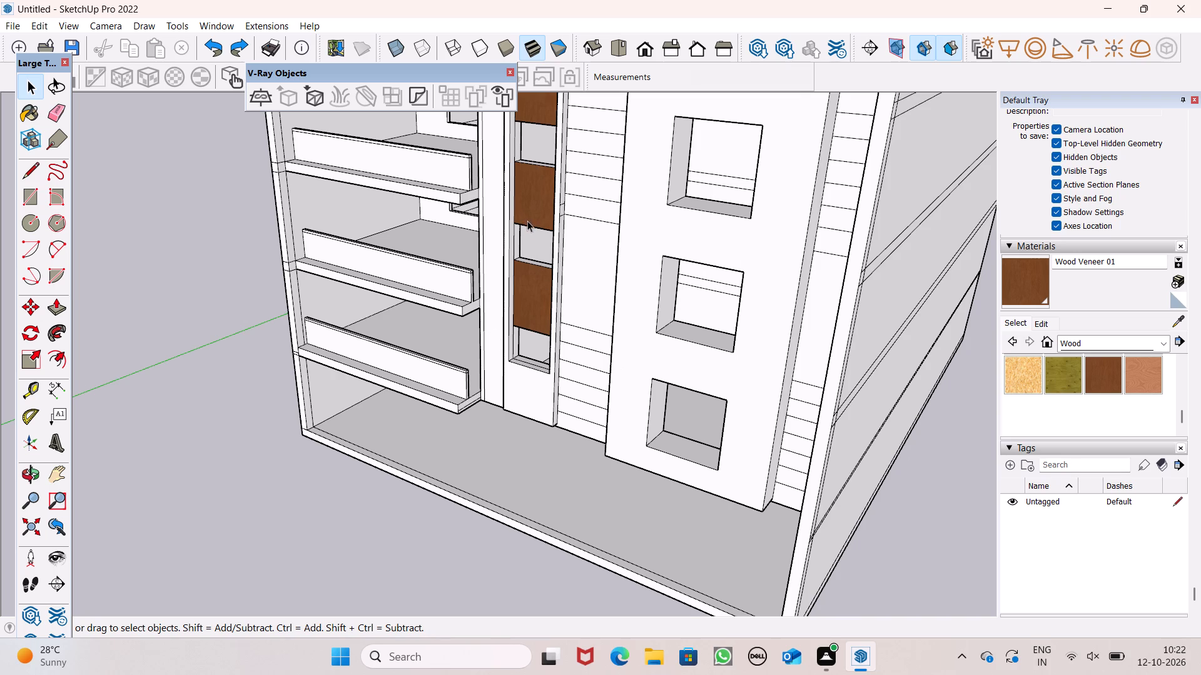
{"action": "scroll", "coordinate": [527, 246], "scroll_direction": "down", "scroll_amount": 1}
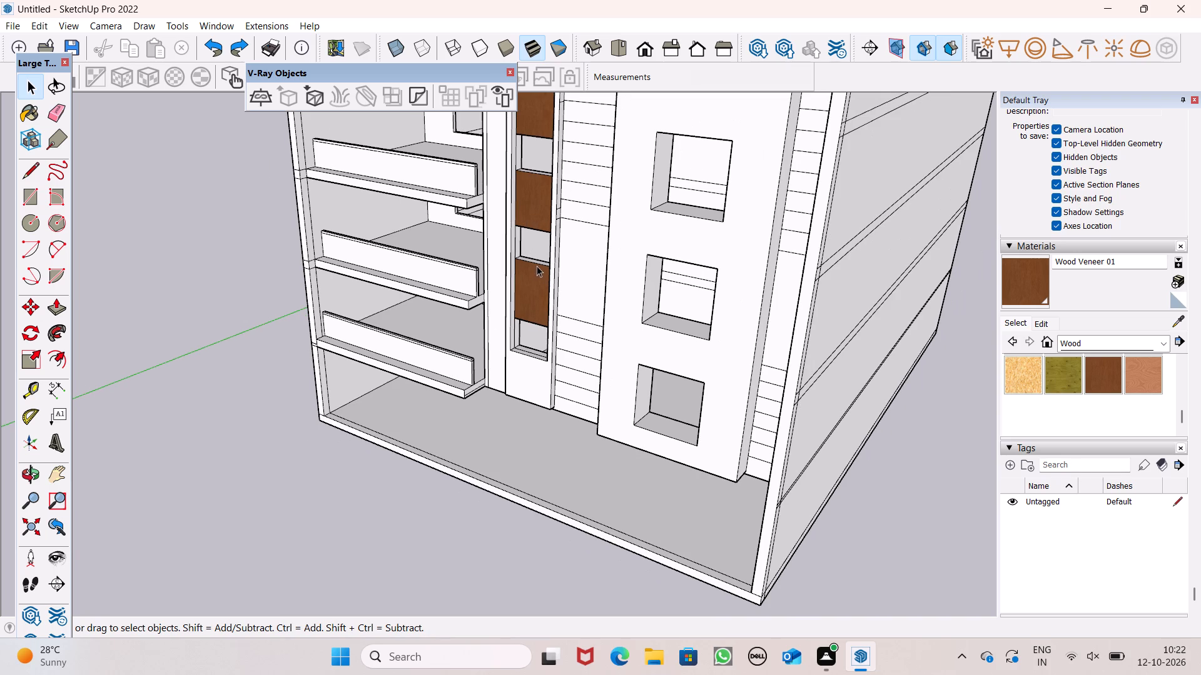
{"action": "scroll", "coordinate": [470, 252], "scroll_direction": "down", "scroll_amount": 7}
{"action": "middle_click_drag", "start_coordinate": [477, 284], "coordinate": [514, 284]}
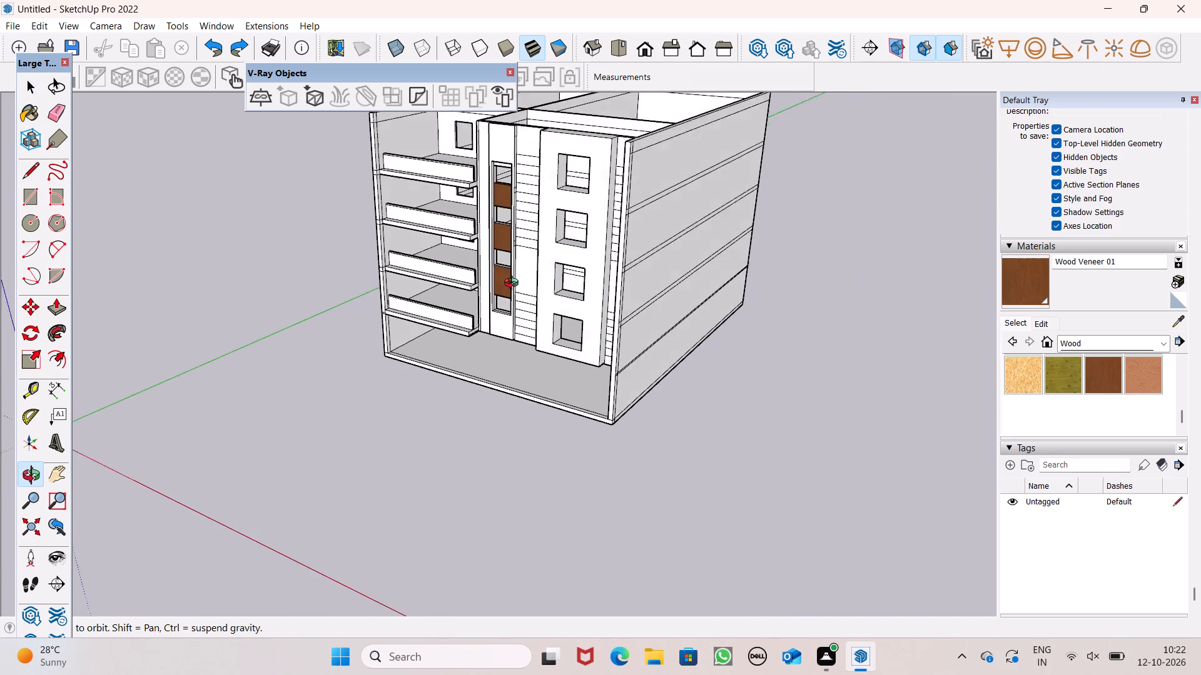
{"action": "middle_click_drag", "start_coordinate": [514, 284], "coordinate": [616, 289]}
{"action": "scroll", "coordinate": [500, 324], "scroll_direction": "up", "scroll_amount": 1}
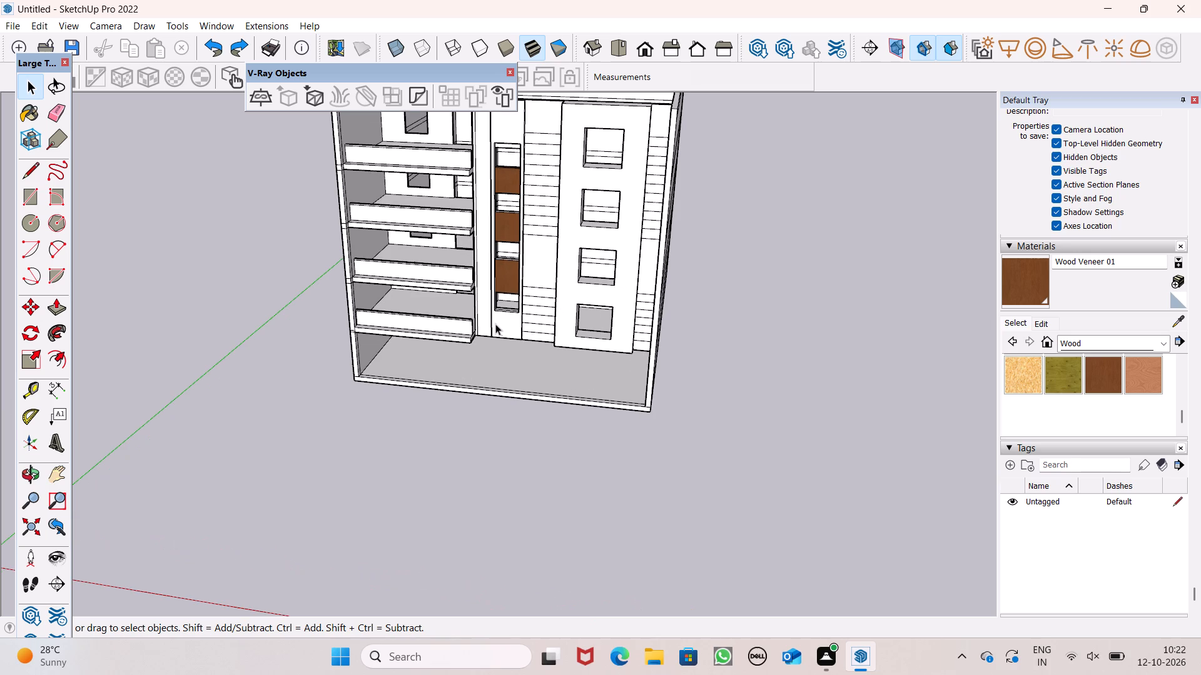
{"action": "scroll", "coordinate": [477, 308], "scroll_direction": "up", "scroll_amount": 3}
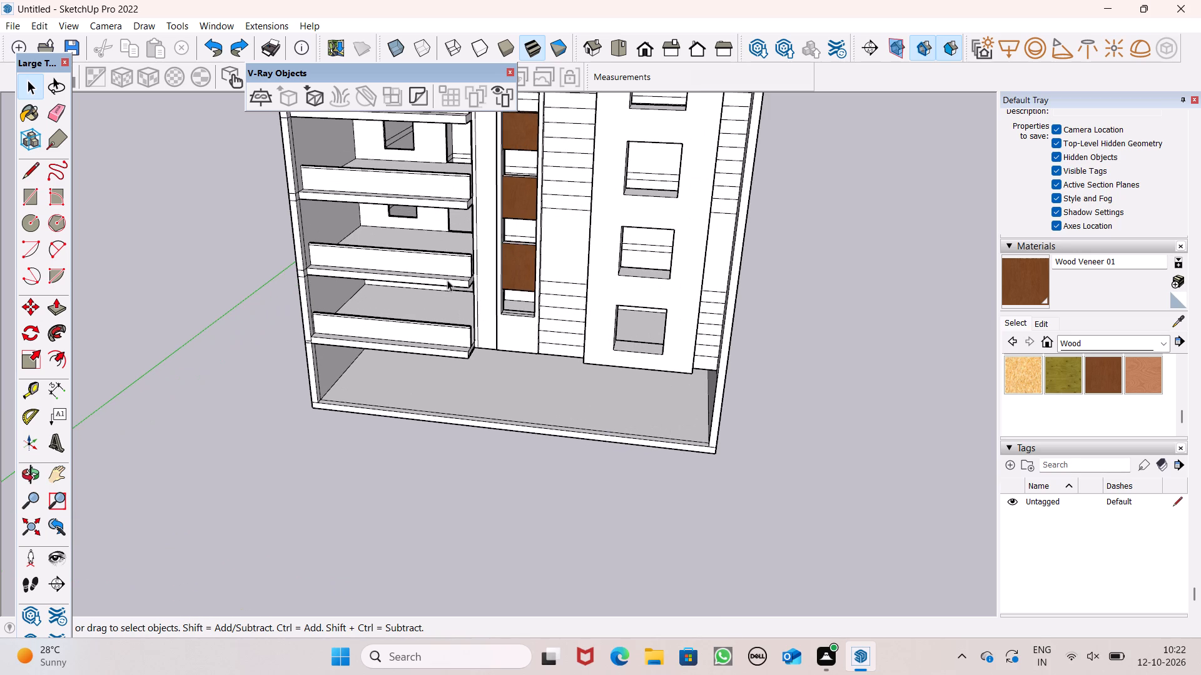
{"action": "scroll", "coordinate": [428, 271], "scroll_direction": "up", "scroll_amount": 3}
{"action": "middle_click_drag", "start_coordinate": [459, 267], "coordinate": [308, 353]}
{"action": "scroll", "coordinate": [308, 353], "scroll_direction": "up", "scroll_amount": 1}
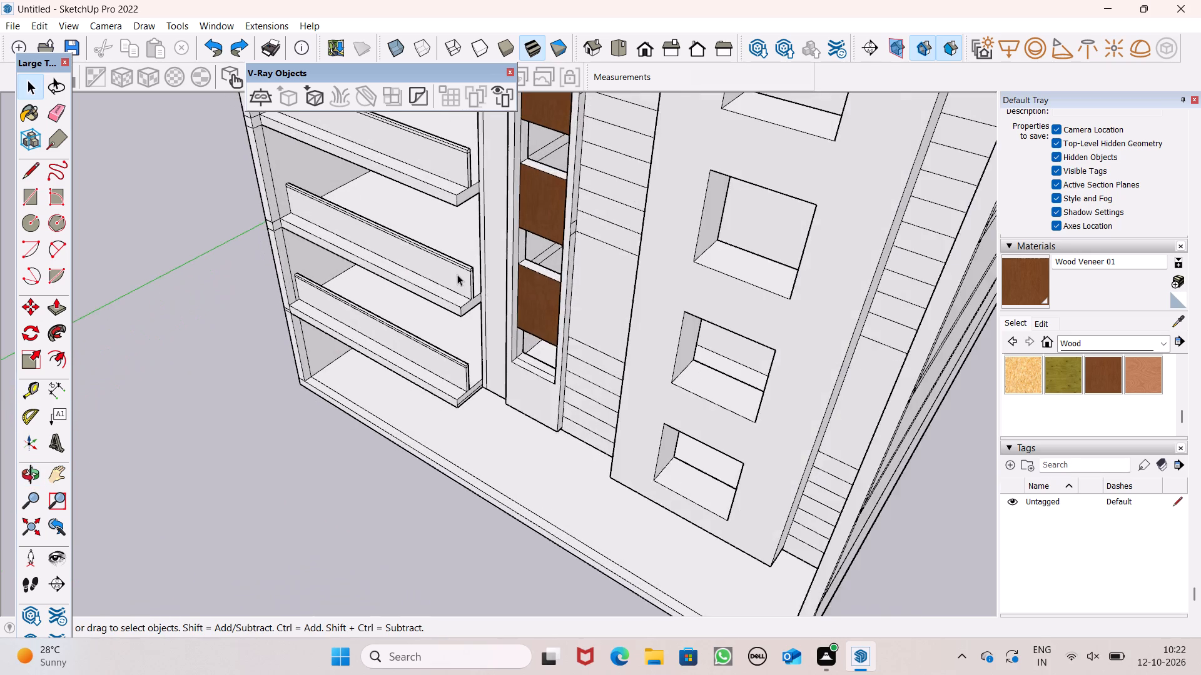
{"action": "scroll", "coordinate": [457, 274], "scroll_direction": "up", "scroll_amount": 14}
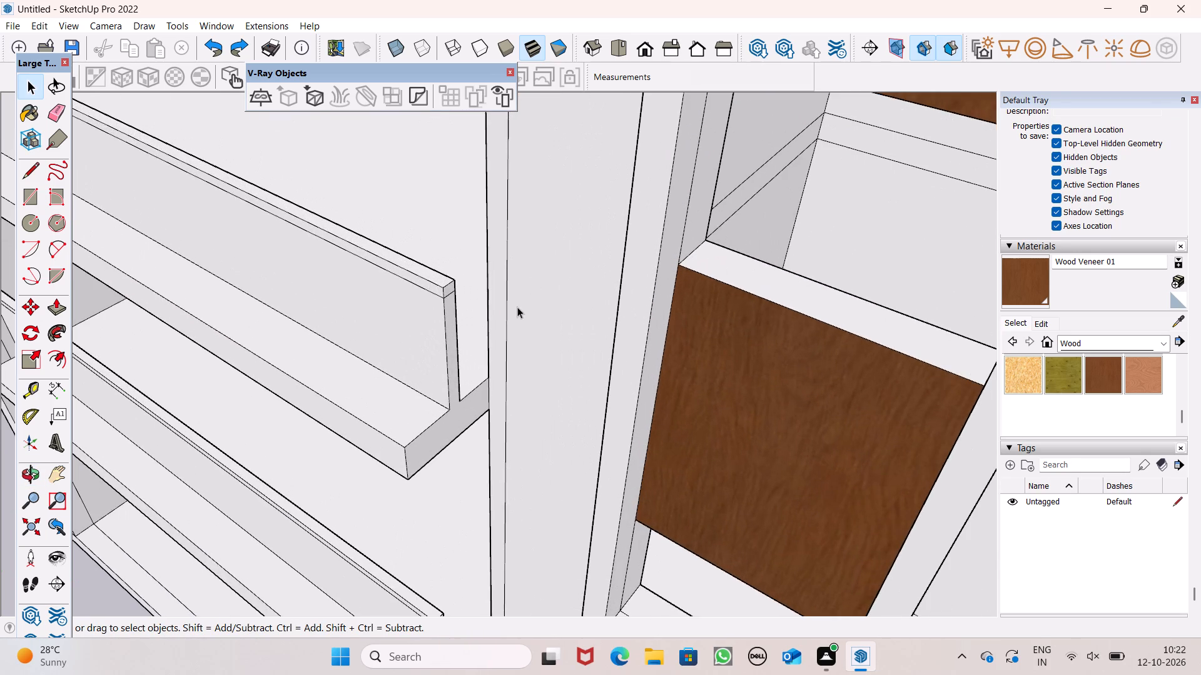
{"action": "middle_click_drag", "start_coordinate": [517, 308], "coordinate": [427, 350]}
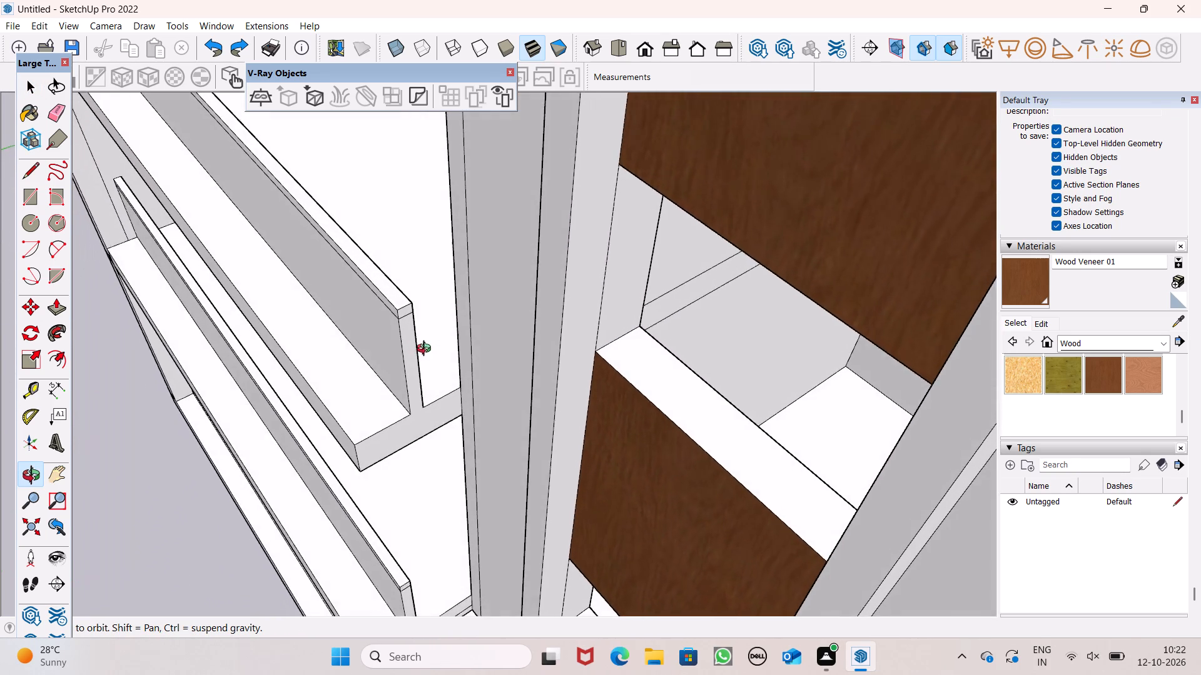
{"action": "middle_click_drag", "start_coordinate": [427, 350], "coordinate": [544, 302]}
{"action": "scroll", "coordinate": [532, 256], "scroll_direction": "down", "scroll_amount": 2}
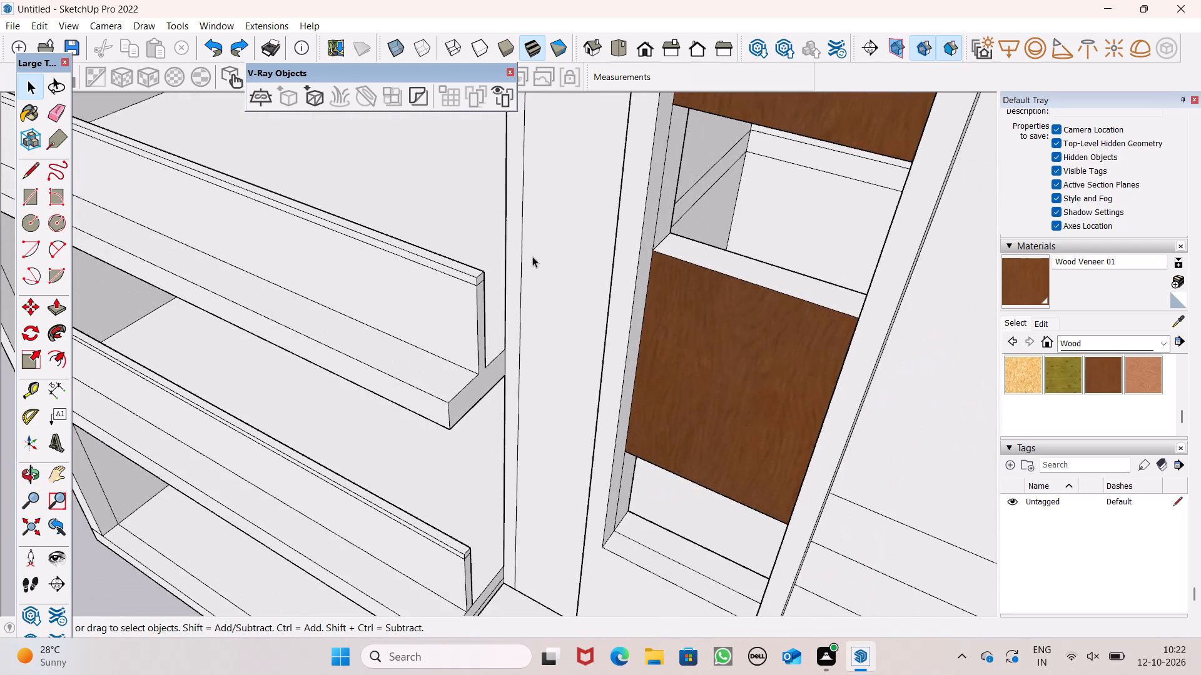
{"action": "scroll", "coordinate": [532, 256], "scroll_direction": "down", "scroll_amount": 11}
{"action": "scroll", "coordinate": [509, 324], "scroll_direction": "up", "scroll_amount": 1}
{"action": "scroll", "coordinate": [508, 345], "scroll_direction": "down", "scroll_amount": 4}
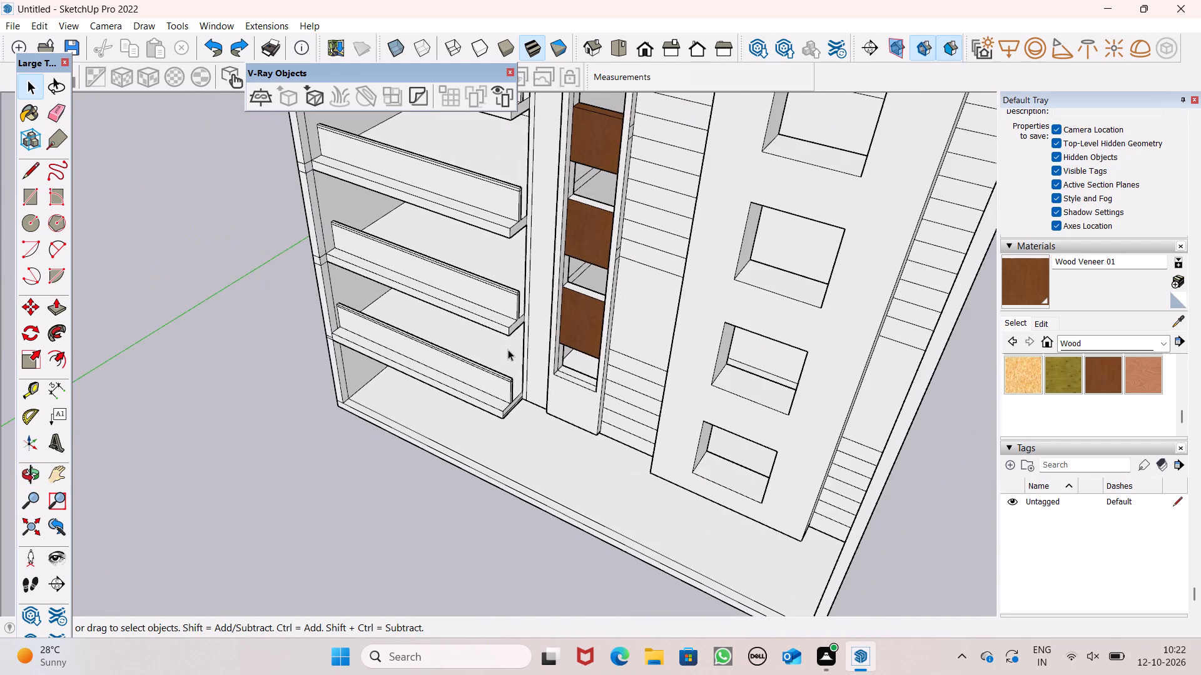
{"action": "scroll", "coordinate": [524, 262], "scroll_direction": "down", "scroll_amount": 9}
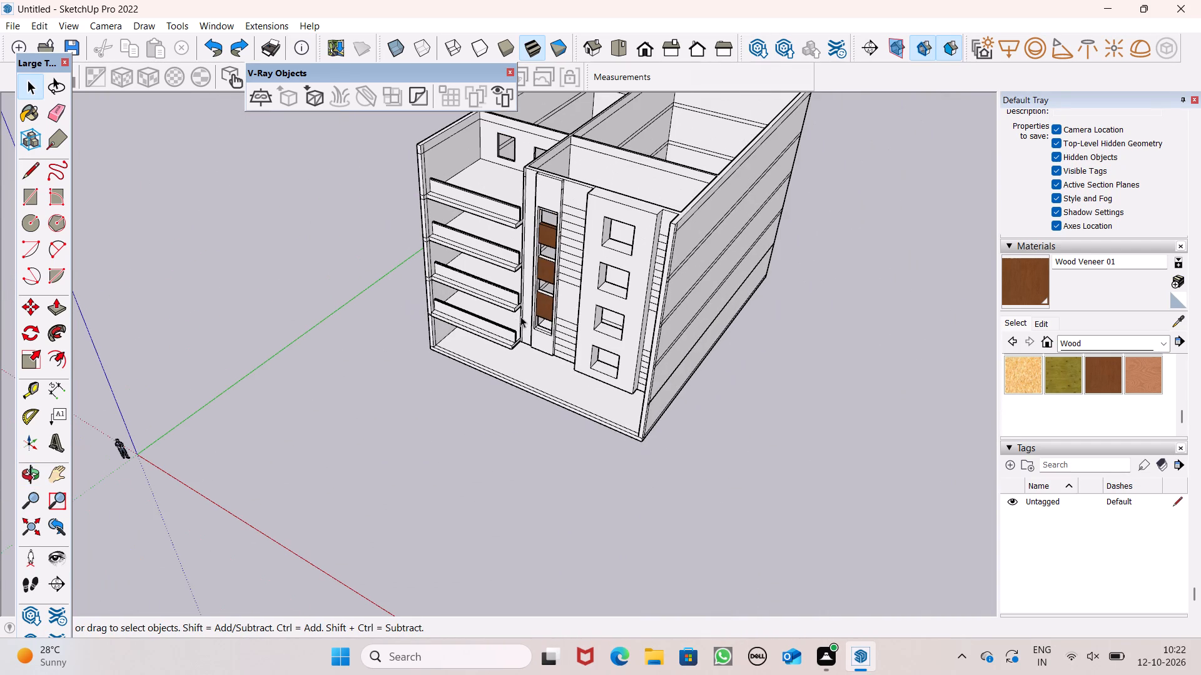
{"action": "scroll", "coordinate": [491, 217], "scroll_direction": "up", "scroll_amount": 3}
{"action": "middle_click_drag", "start_coordinate": [534, 303], "coordinate": [587, 194]}
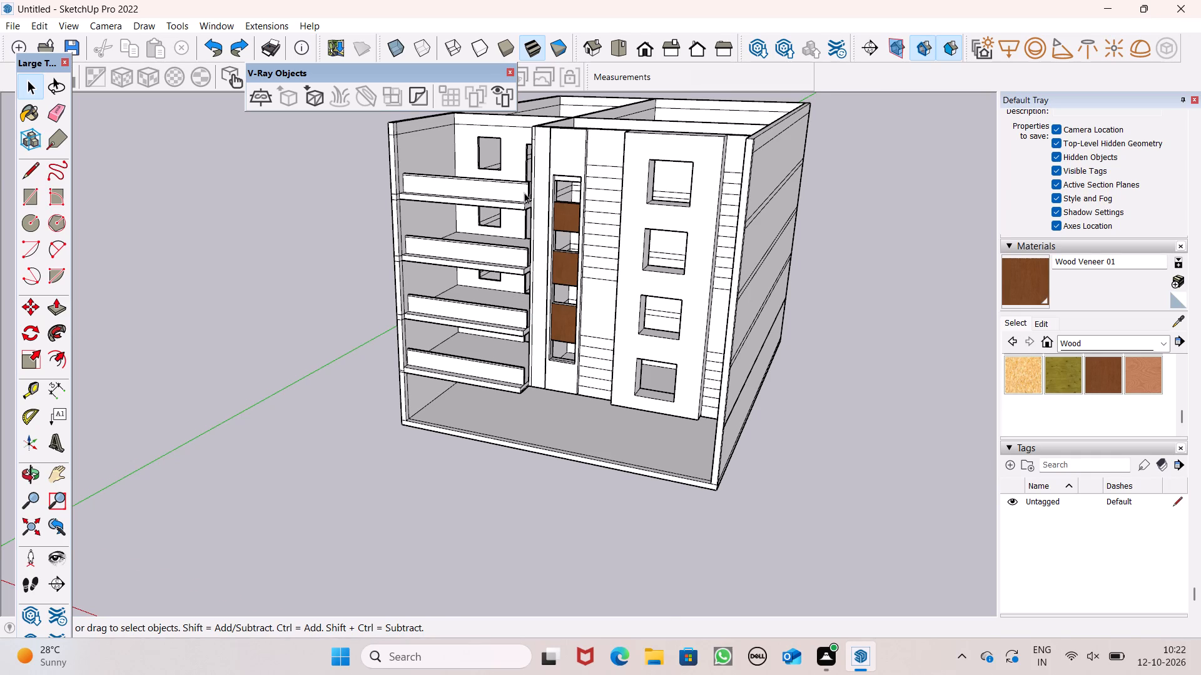
Examine the open top of the building with its perimeter and partition walls from above.
{"action": "scroll", "coordinate": [526, 198], "scroll_direction": "down", "scroll_amount": 3}
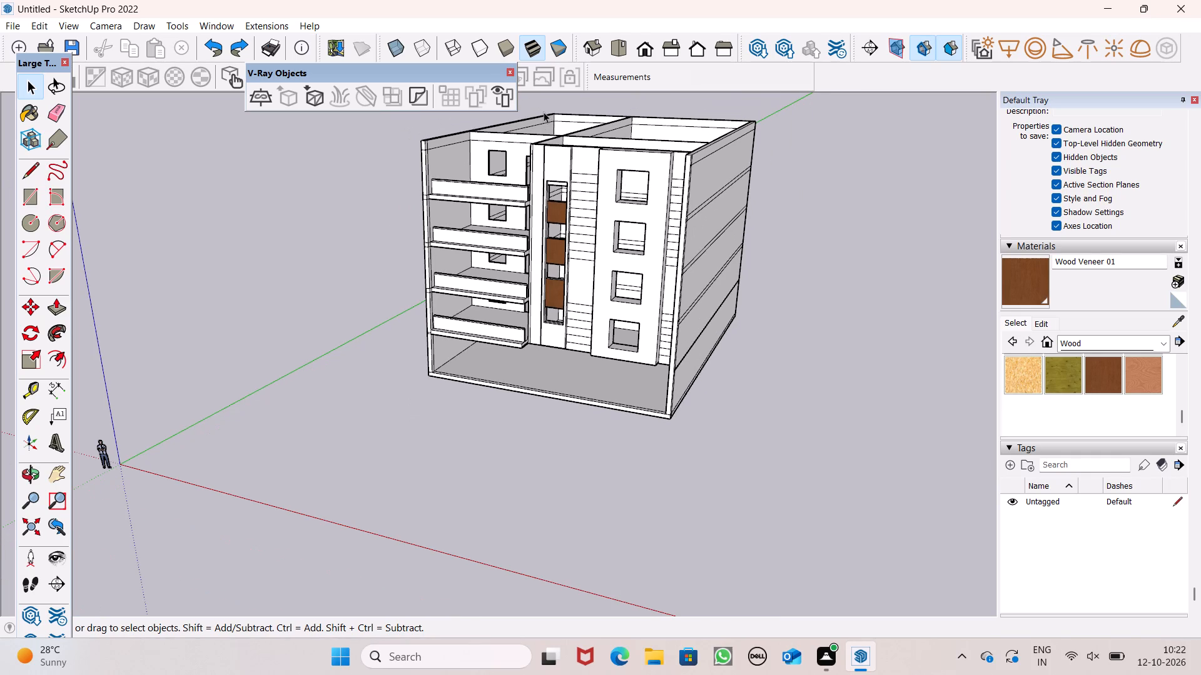
{"action": "scroll", "coordinate": [561, 121], "scroll_direction": "up", "scroll_amount": 1}
{"action": "middle_click_drag", "start_coordinate": [561, 129], "coordinate": [645, 336]}
{"action": "scroll", "coordinate": [560, 299], "scroll_direction": "down", "scroll_amount": 5}
{"action": "scroll", "coordinate": [482, 143], "scroll_direction": "up", "scroll_amount": 5}
{"action": "scroll", "coordinate": [656, 214], "scroll_direction": "down", "scroll_amount": 6}
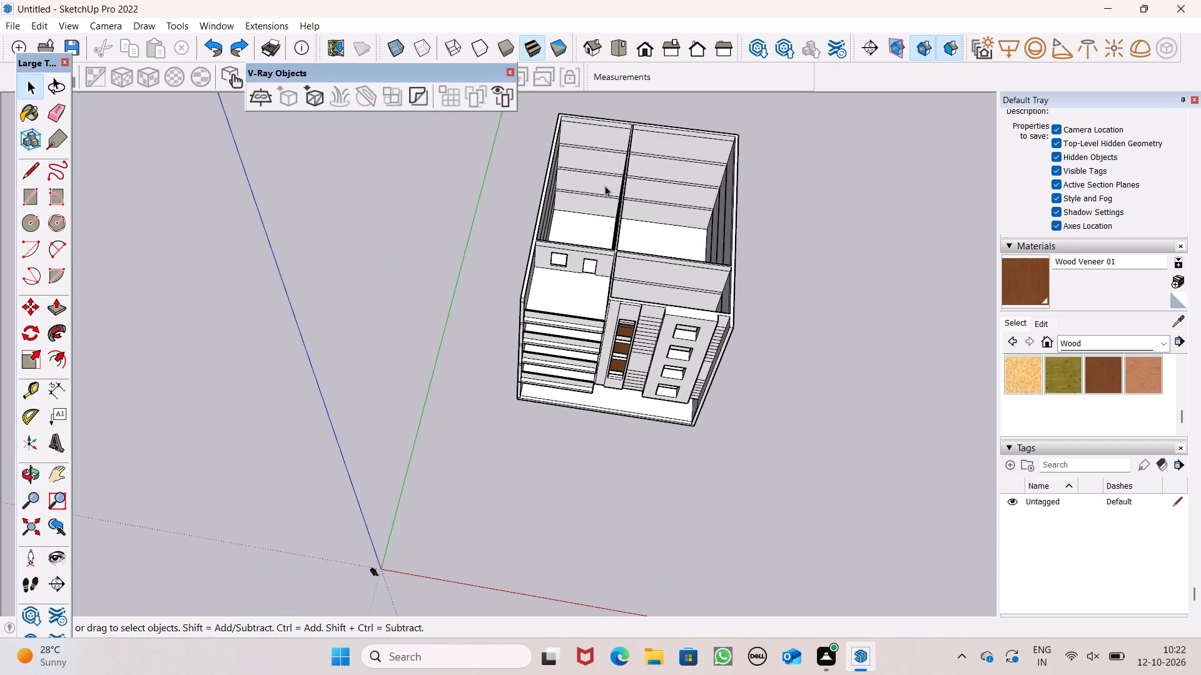
{"action": "scroll", "coordinate": [653, 121], "scroll_direction": "up", "scroll_amount": 1}
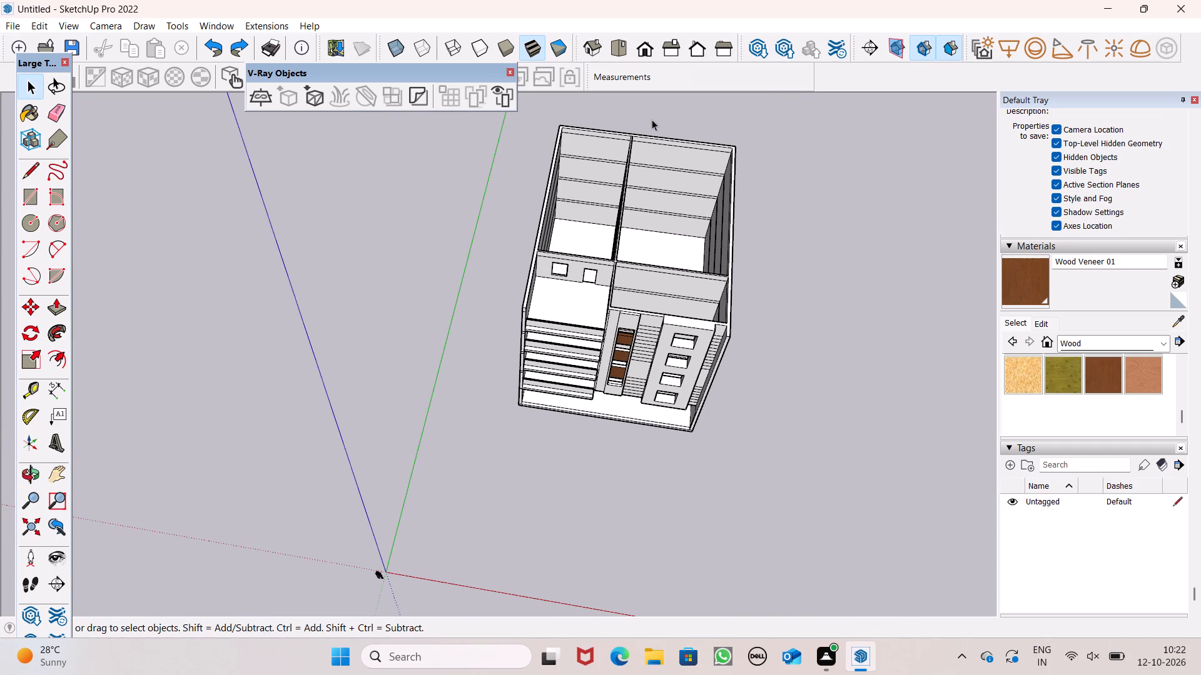
{"action": "scroll", "coordinate": [612, 107], "scroll_direction": "up", "scroll_amount": 8}
{"action": "scroll", "coordinate": [567, 157], "scroll_direction": "up", "scroll_amount": 2}
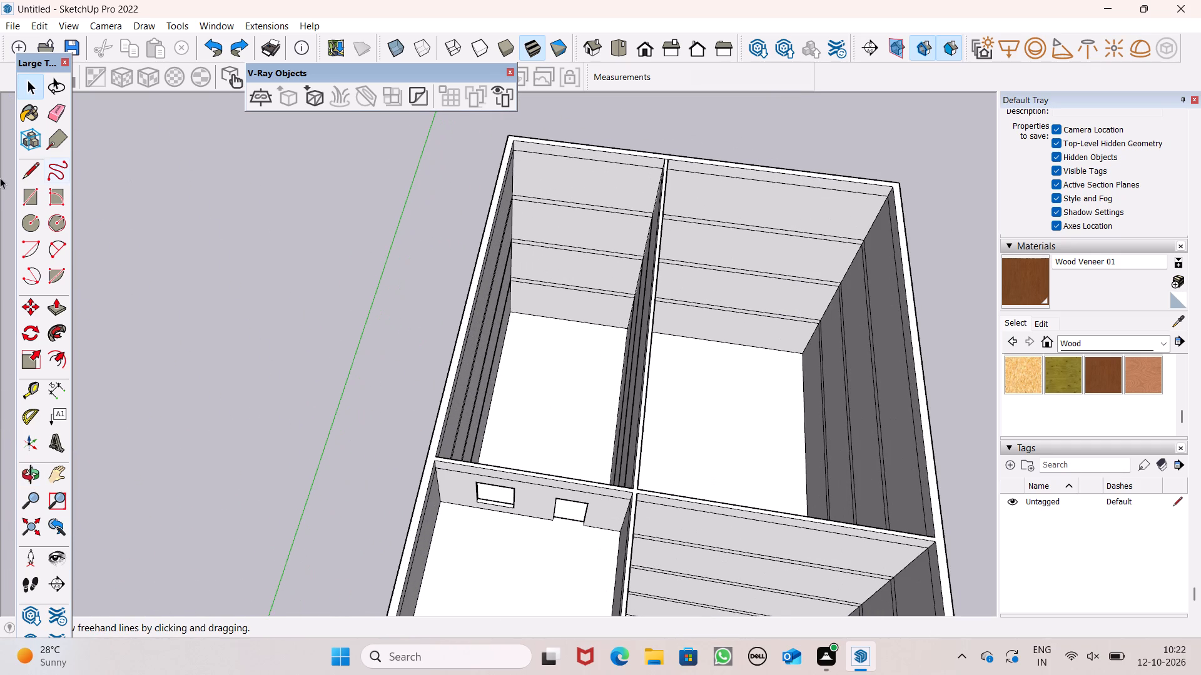
Close the open top of the rear room beside the partition wall with a roof face by tracing a short line along its inner wall-top edge.
{"action": "left_click", "coordinate": [34, 177]}
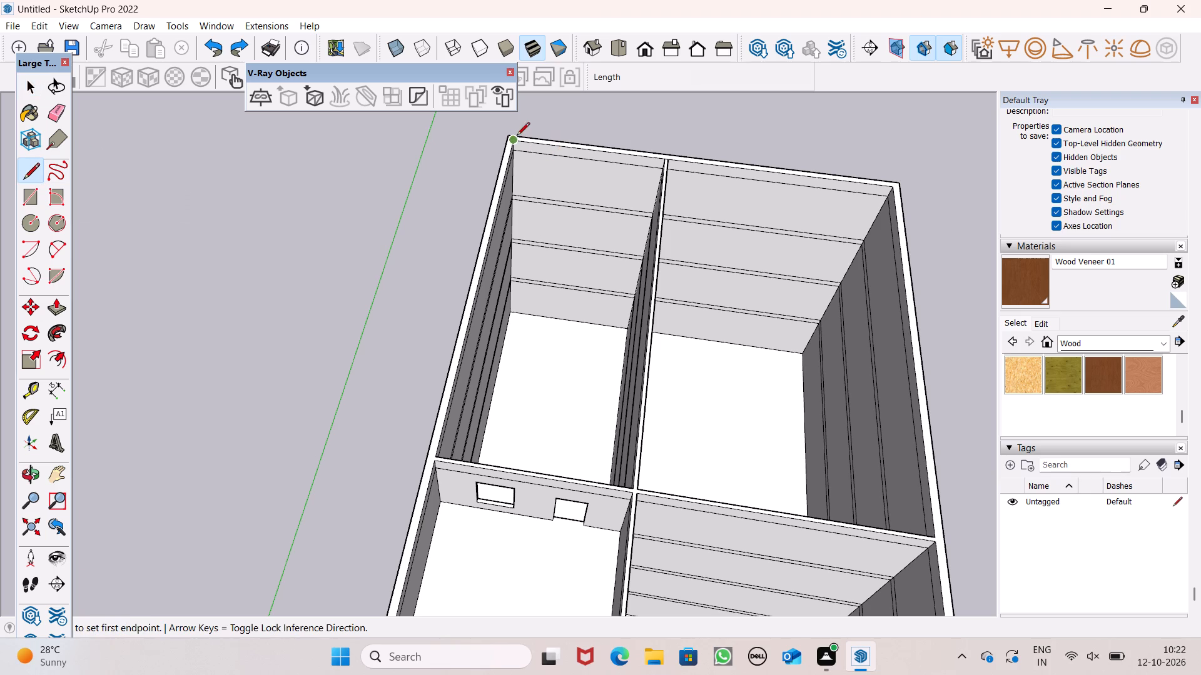
{"action": "left_click", "coordinate": [517, 138]}
{"action": "left_click", "coordinate": [552, 138]}
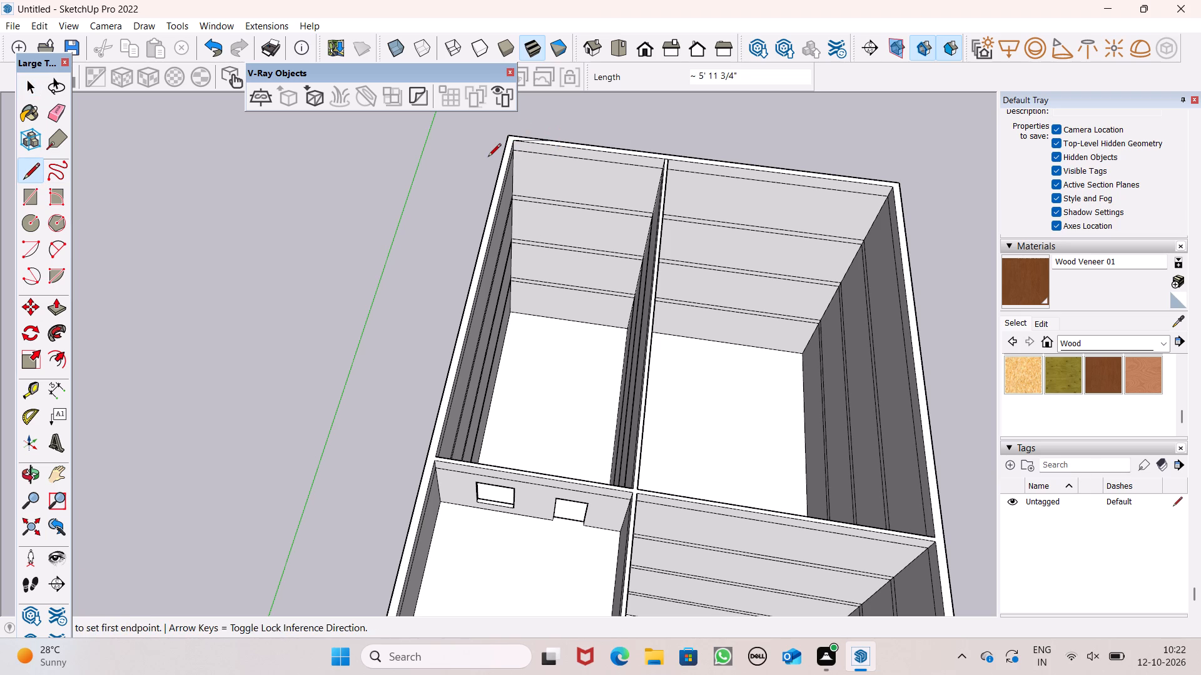
{"action": "key", "text": "ctrl+z"}
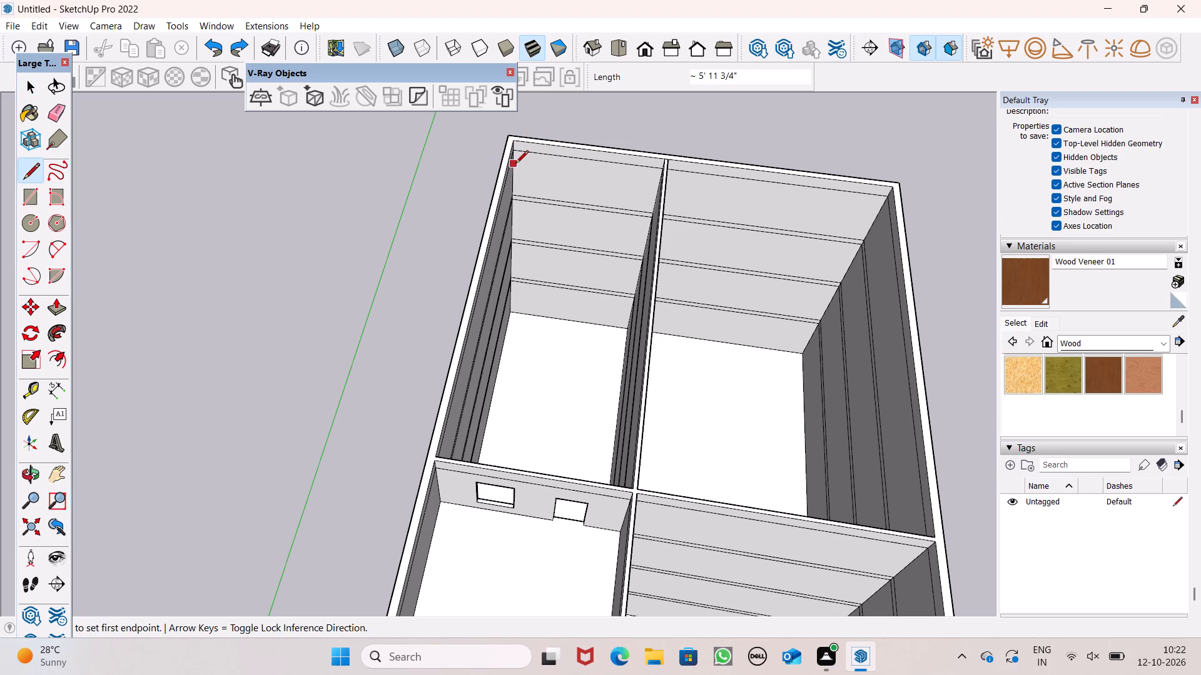
{"action": "left_click", "coordinate": [505, 164]}
{"action": "left_click", "coordinate": [510, 153]}
{"action": "key", "text": "space"}
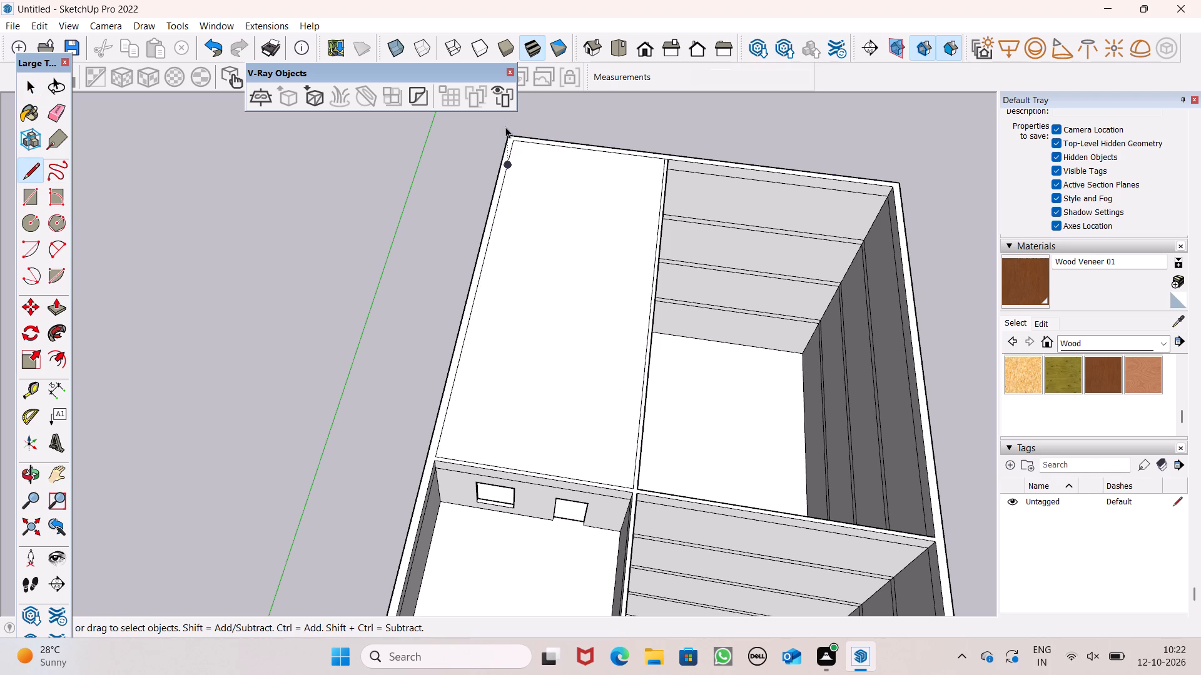
Push/Pull the top band of the wall behind the upper balcony forward, extending the roof slab over the balcony bay to the front.
{"action": "scroll", "coordinate": [505, 127], "scroll_direction": "down", "scroll_amount": 5}
{"action": "middle_click_drag", "start_coordinate": [580, 339], "coordinate": [606, 274]}
{"action": "scroll", "coordinate": [605, 274], "scroll_direction": "up", "scroll_amount": 5}
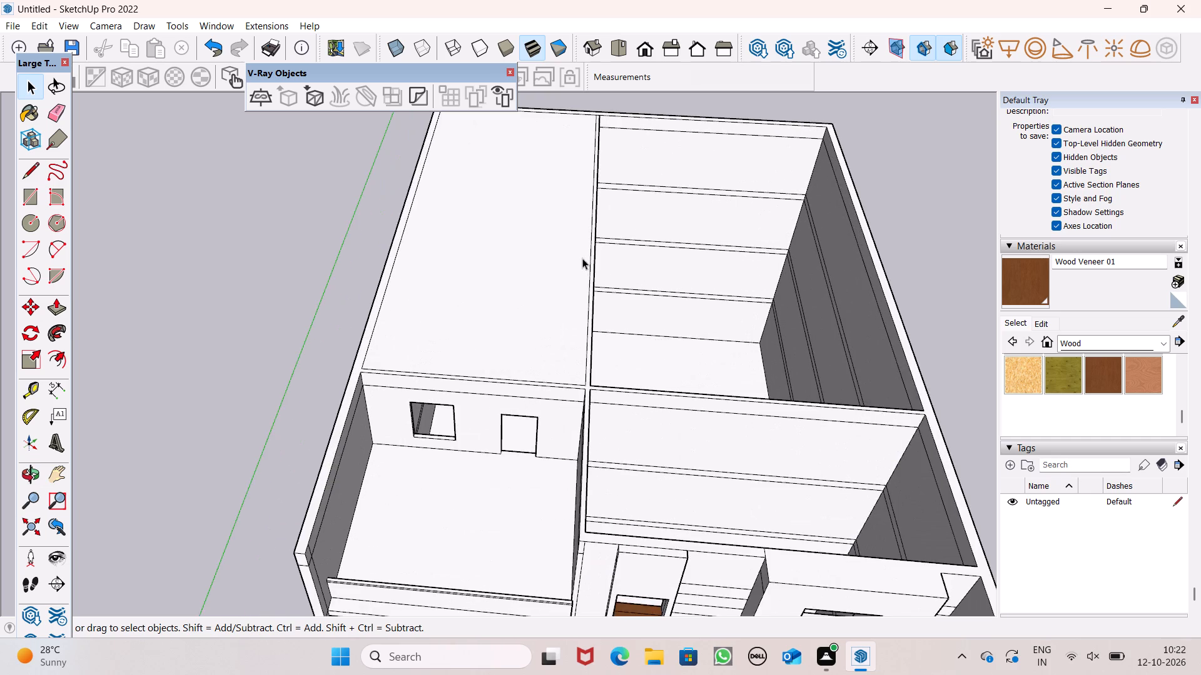
{"action": "scroll", "coordinate": [582, 258], "scroll_direction": "down", "scroll_amount": 2}
{"action": "scroll", "coordinate": [470, 237], "scroll_direction": "up", "scroll_amount": 3}
{"action": "scroll", "coordinate": [519, 350], "scroll_direction": "up", "scroll_amount": 2}
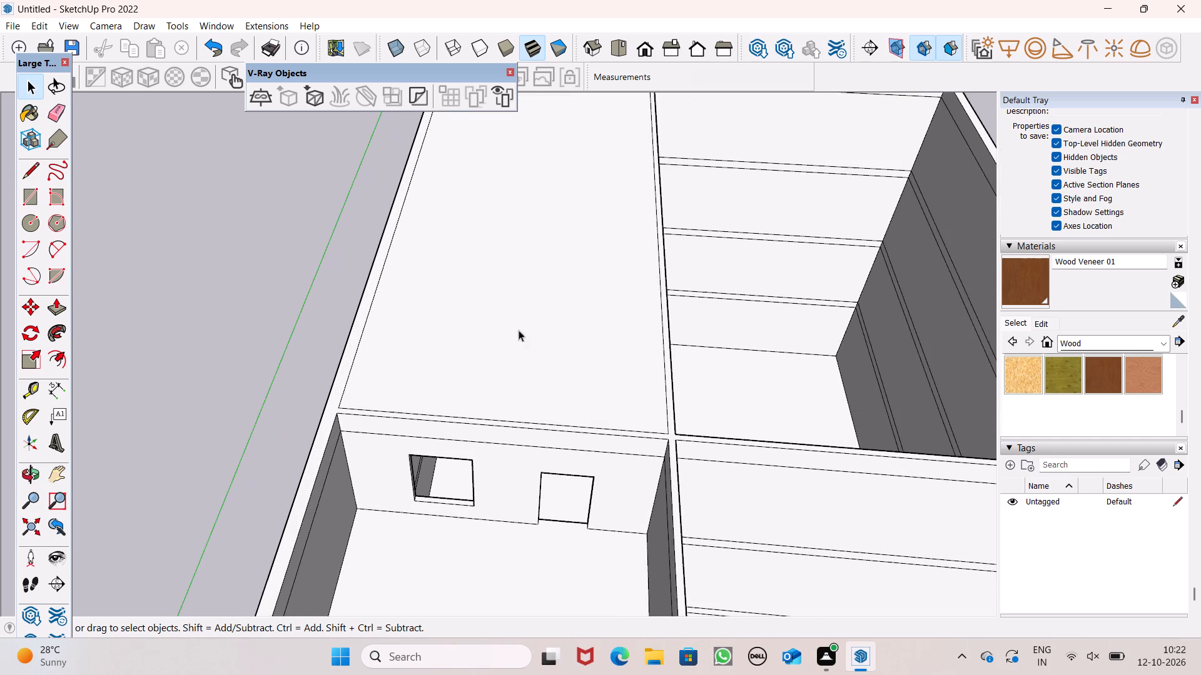
{"action": "scroll", "coordinate": [519, 297], "scroll_direction": "down", "scroll_amount": 2}
{"action": "middle_click_drag", "start_coordinate": [436, 407], "coordinate": [448, 339]}
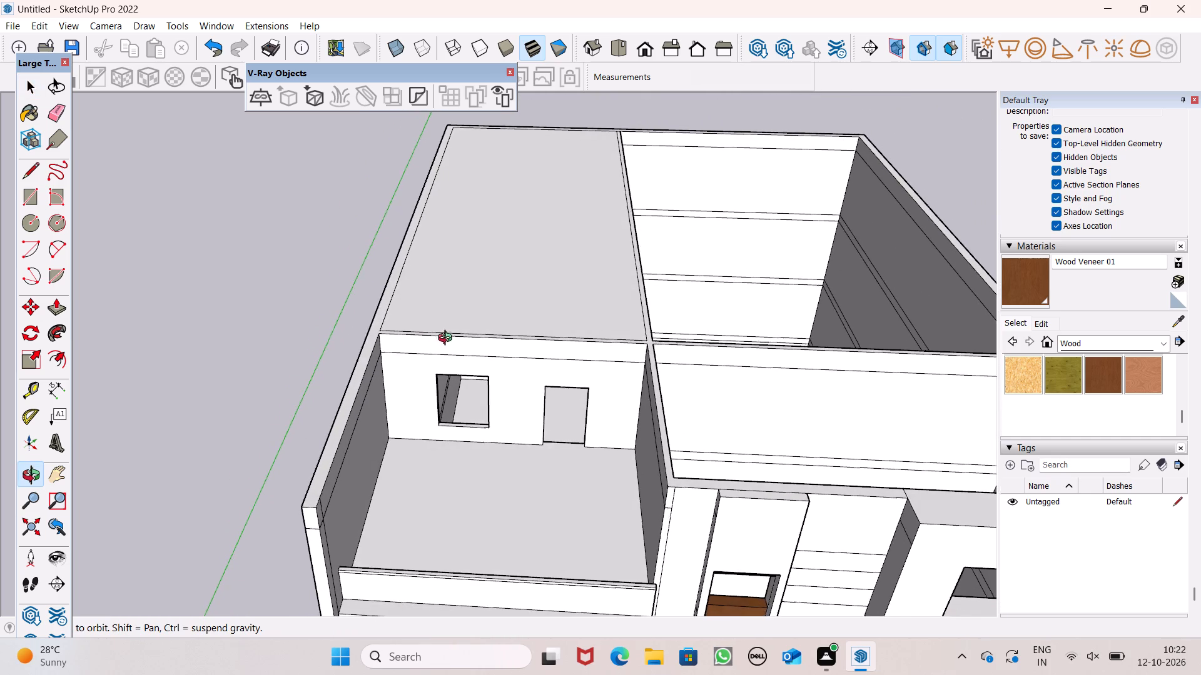
{"action": "middle_click_drag", "start_coordinate": [448, 339], "coordinate": [449, 338]}
{"action": "scroll", "coordinate": [469, 346], "scroll_direction": "up", "scroll_amount": 4}
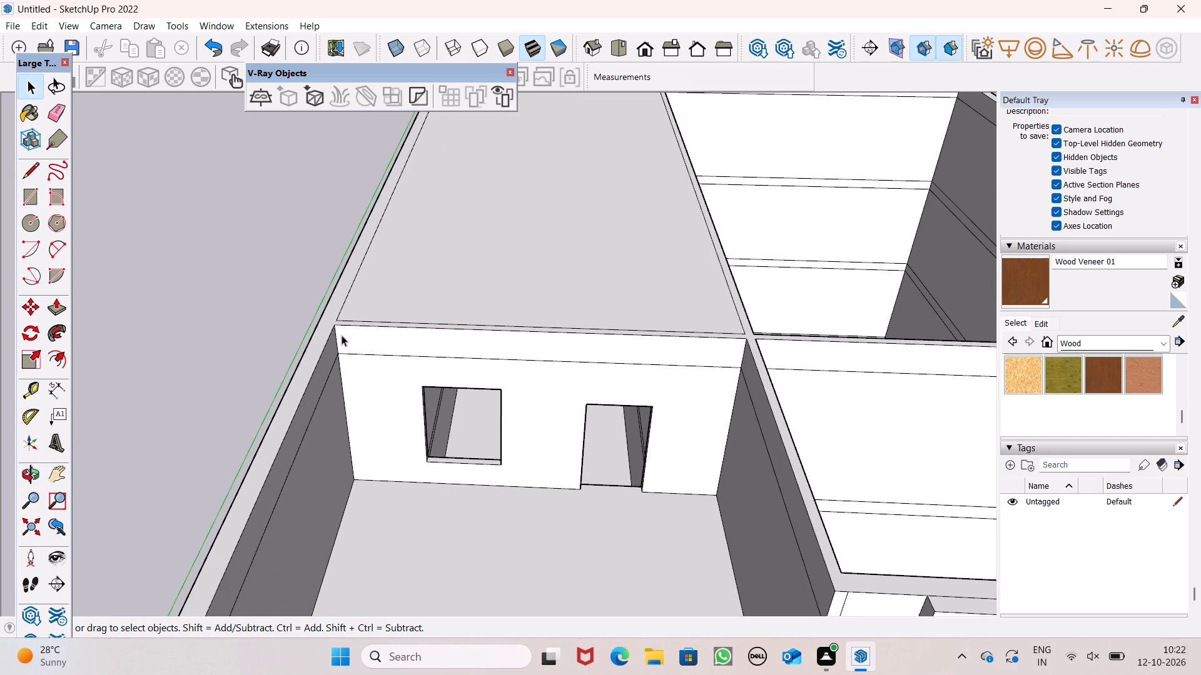
{"action": "scroll", "coordinate": [416, 272], "scroll_direction": "down", "scroll_amount": 2}
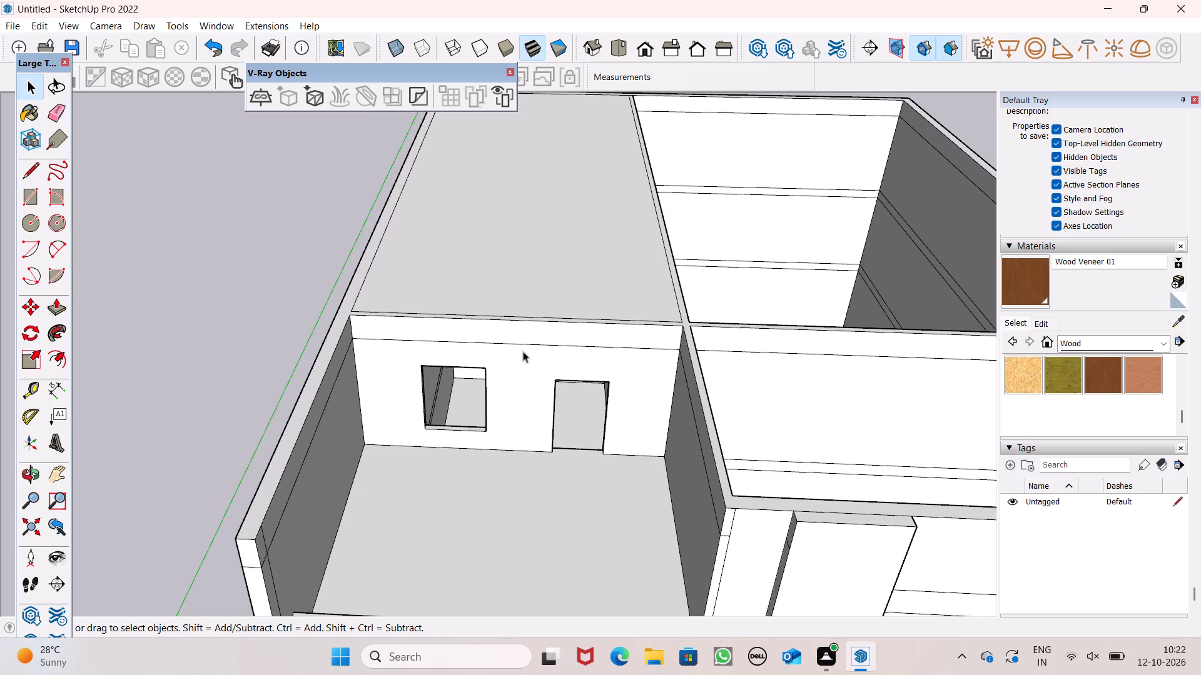
{"action": "scroll", "coordinate": [592, 336], "scroll_direction": "down", "scroll_amount": 3}
{"action": "left_click", "coordinate": [58, 307]}
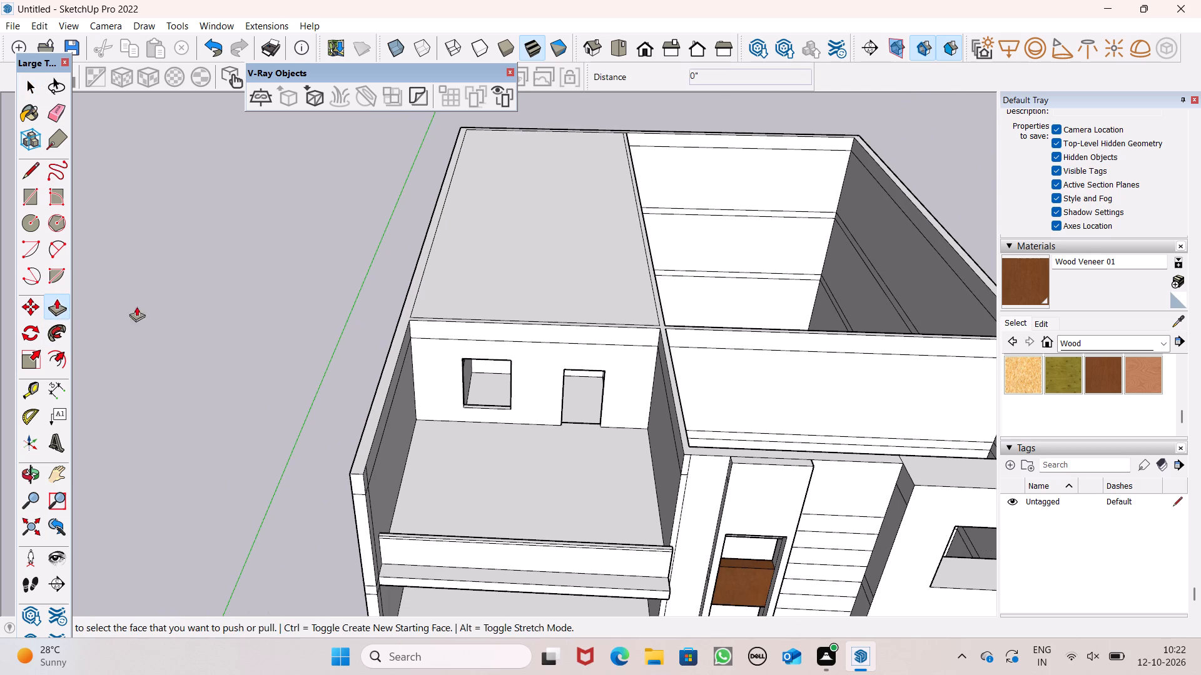
{"action": "scroll", "coordinate": [507, 290], "scroll_direction": "down", "scroll_amount": 3}
{"action": "scroll", "coordinate": [590, 362], "scroll_direction": "up", "scroll_amount": 6}
{"action": "scroll", "coordinate": [504, 257], "scroll_direction": "down", "scroll_amount": 4}
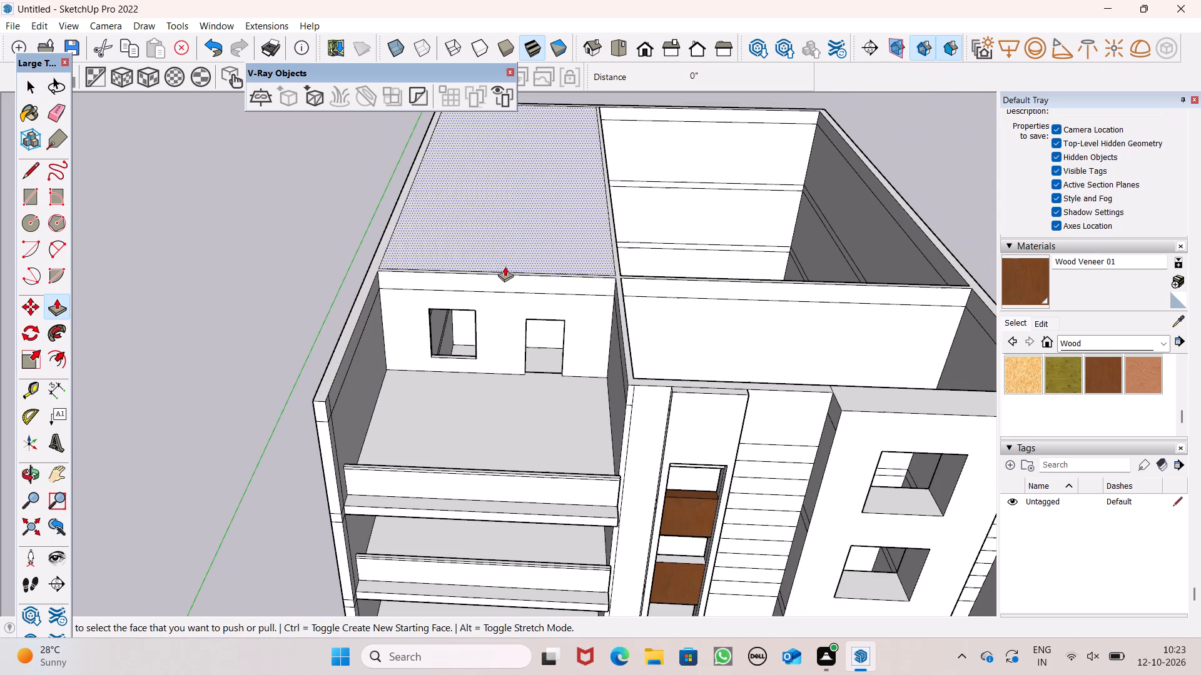
{"action": "left_click_drag", "start_coordinate": [503, 284], "coordinate": [366, 419]}
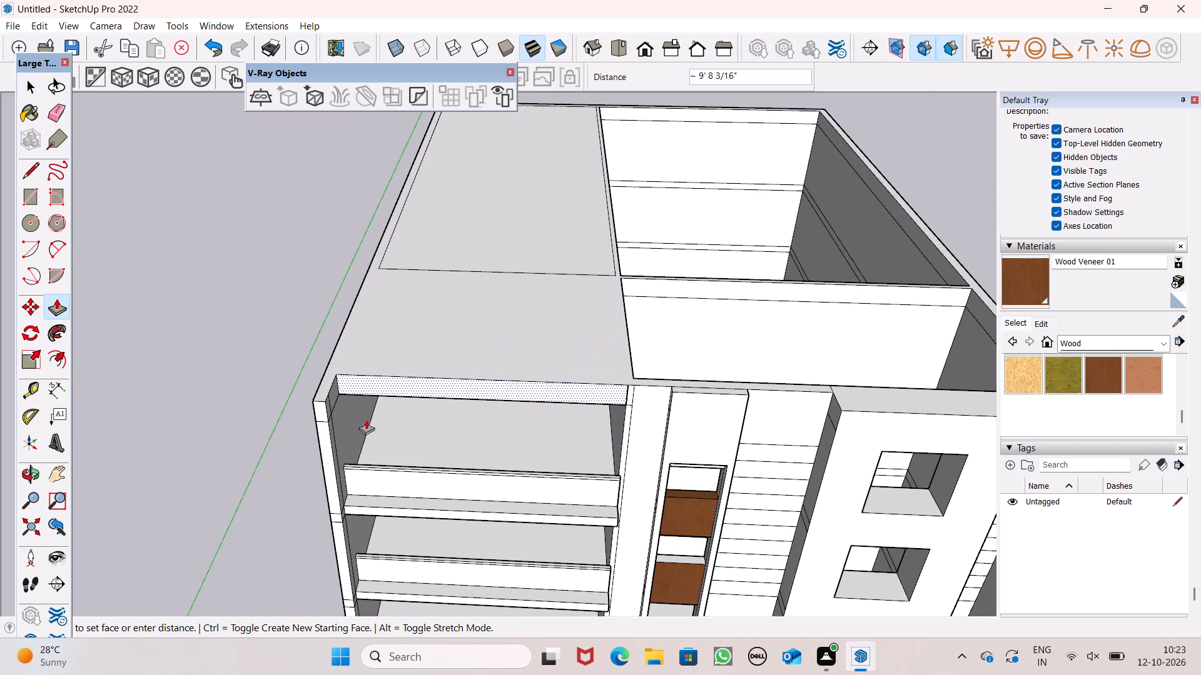
{"action": "left_click_drag", "start_coordinate": [366, 419], "coordinate": [324, 435]}
{"action": "left_click_drag", "start_coordinate": [355, 381], "coordinate": [355, 389]}
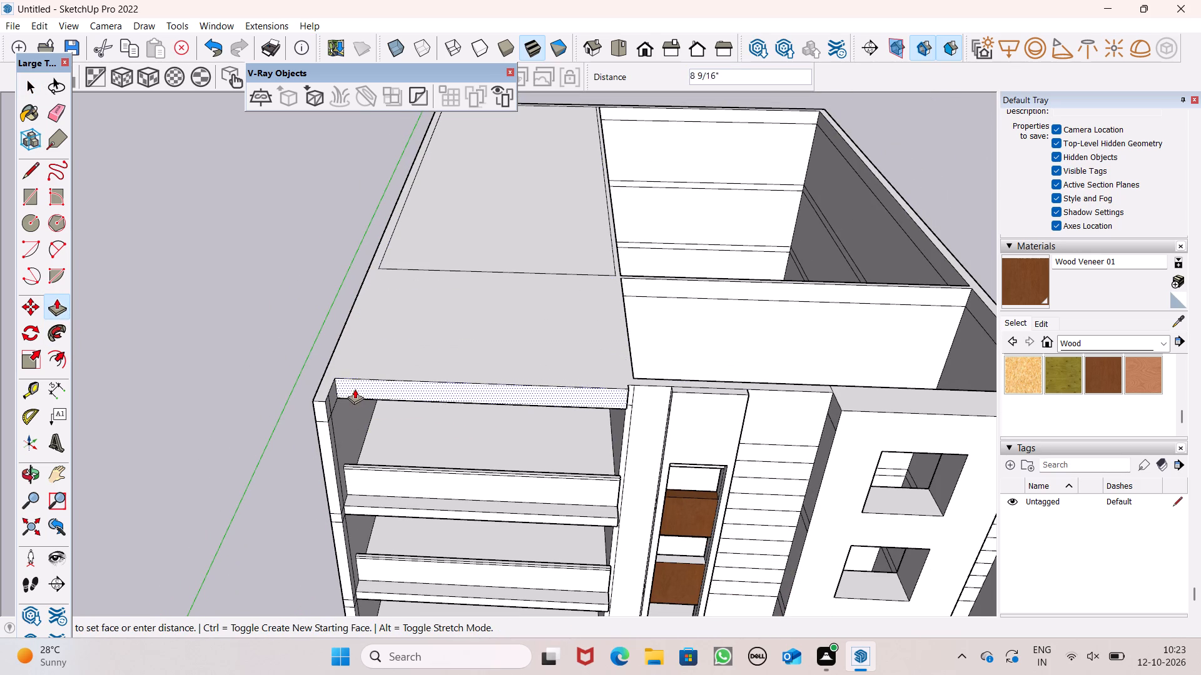
{"action": "left_click_drag", "start_coordinate": [355, 389], "coordinate": [576, 422]}
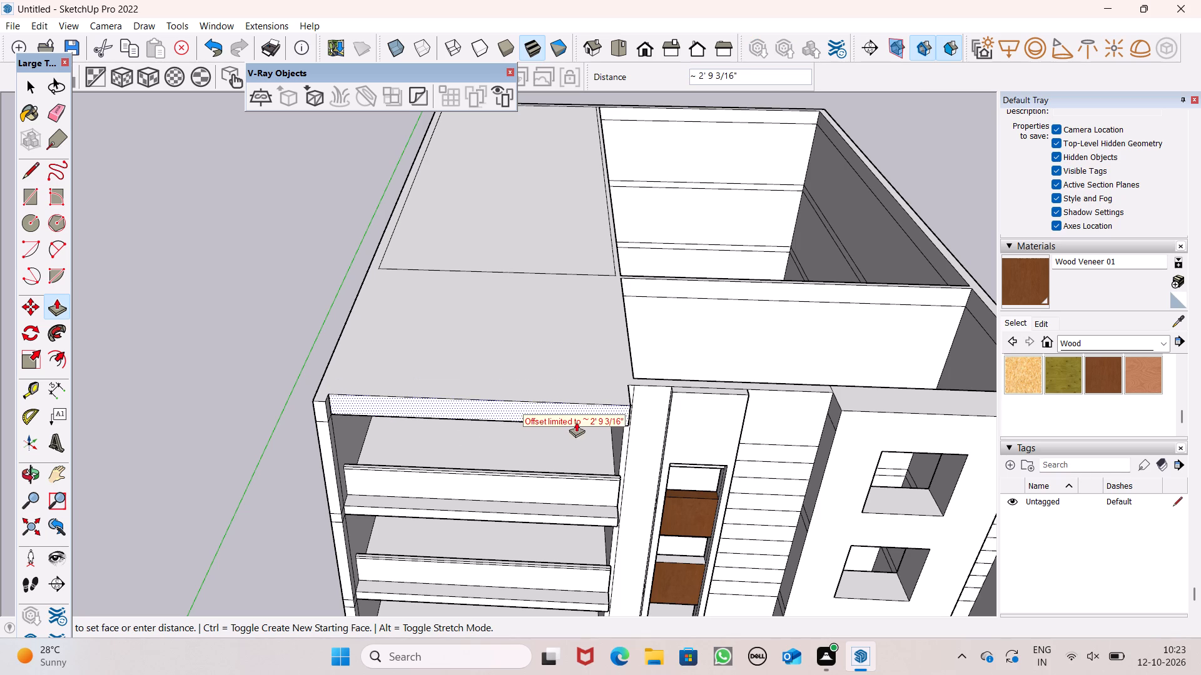
{"action": "left_click_drag", "start_coordinate": [576, 422], "coordinate": [637, 381]}
Examine the extended roof slab over the balcony bay and the whole building from the front, side and above.
{"action": "scroll", "coordinate": [545, 315], "scroll_direction": "down", "scroll_amount": 8}
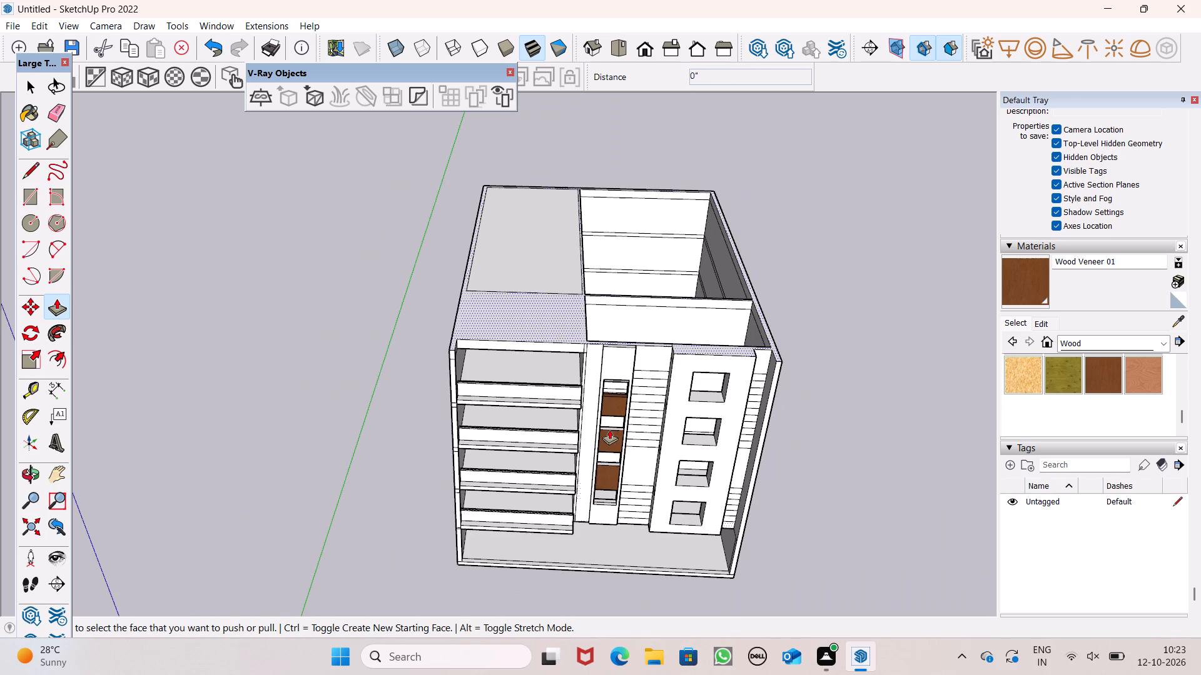
{"action": "middle_click_drag", "start_coordinate": [612, 451], "coordinate": [405, 298]}
{"action": "middle_click_drag", "start_coordinate": [403, 297], "coordinate": [390, 289]}
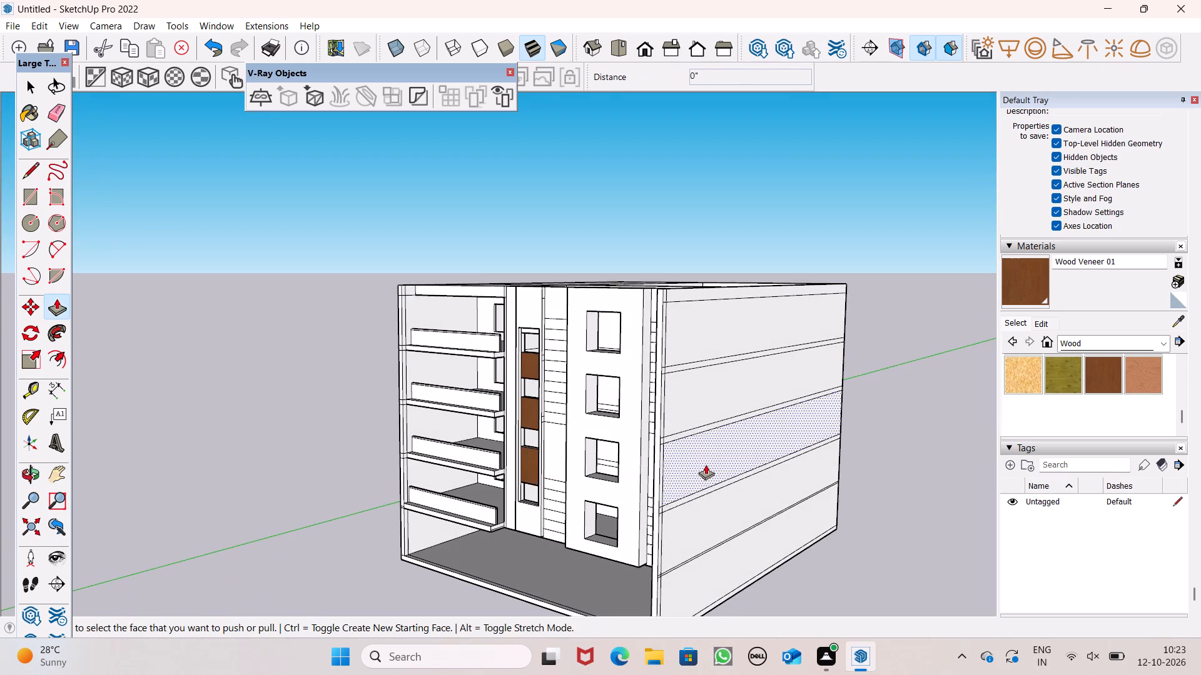
{"action": "scroll", "coordinate": [706, 464], "scroll_direction": "down", "scroll_amount": 2}
{"action": "middle_click_drag", "start_coordinate": [679, 484], "coordinate": [858, 538]}
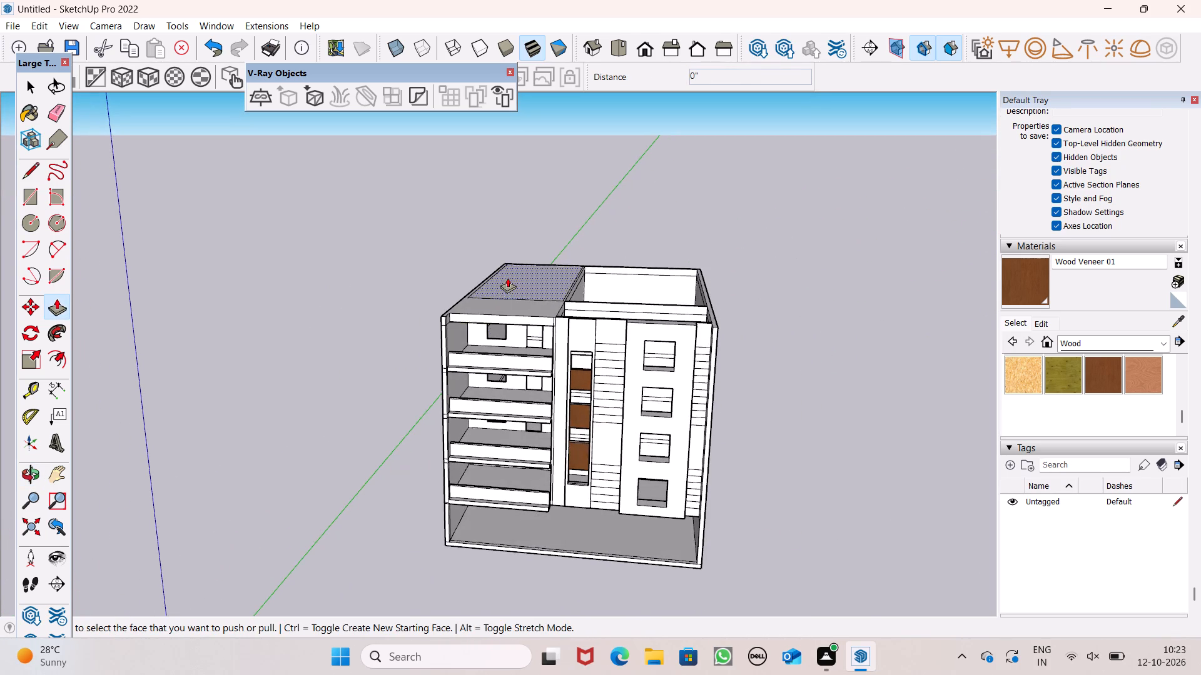
{"action": "scroll", "coordinate": [508, 277], "scroll_direction": "up", "scroll_amount": 4}
{"action": "scroll", "coordinate": [509, 277], "scroll_direction": "down", "scroll_amount": 2}
{"action": "middle_click_drag", "start_coordinate": [530, 335], "coordinate": [618, 423]}
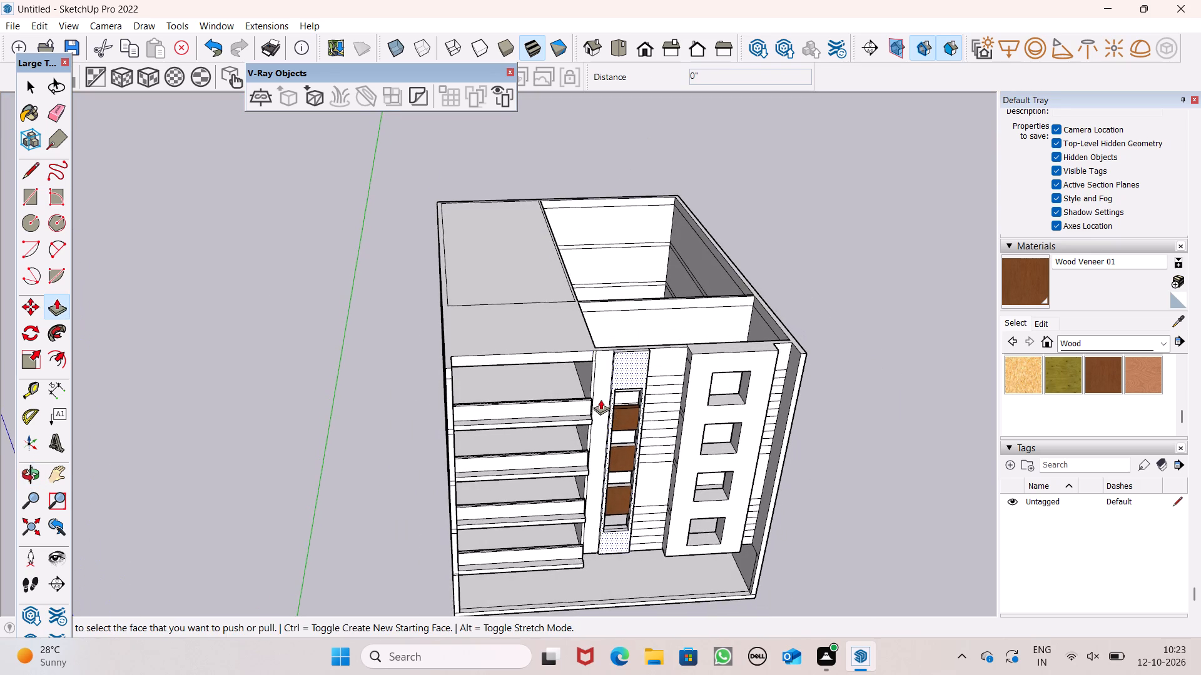
{"action": "scroll", "coordinate": [599, 399], "scroll_direction": "up", "scroll_amount": 5}
{"action": "middle_click_drag", "start_coordinate": [527, 384], "coordinate": [483, 486]}
{"action": "scroll", "coordinate": [392, 334], "scroll_direction": "up", "scroll_amount": 2}
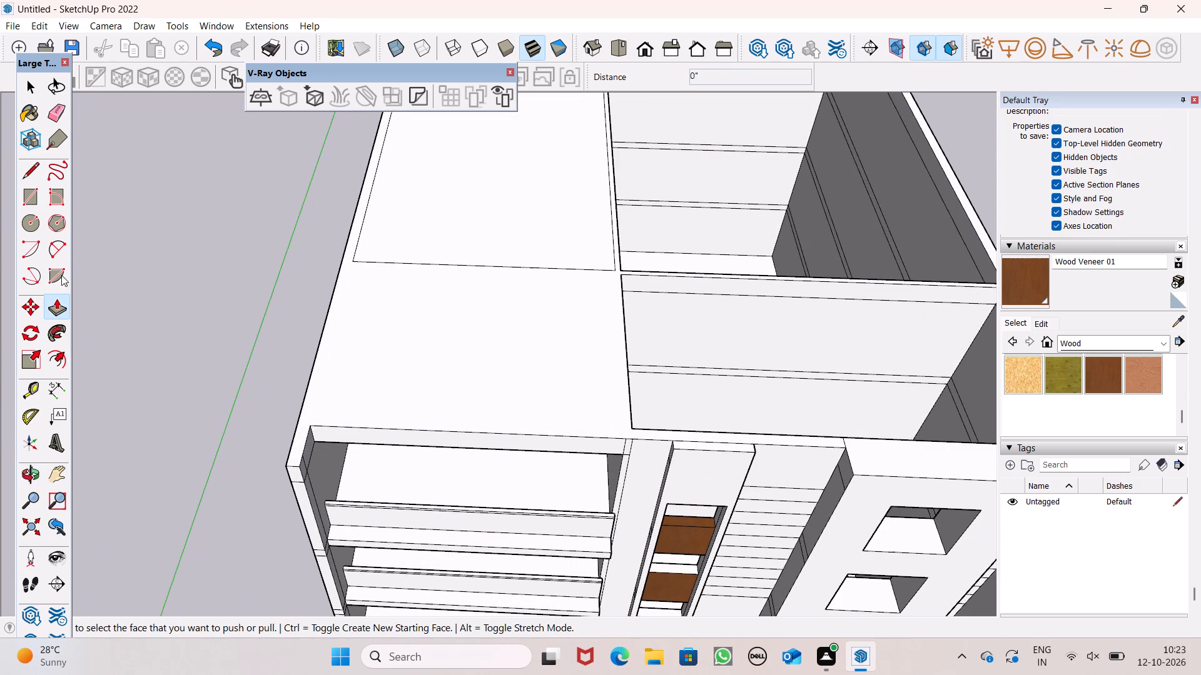
Place a guide 1'5" behind the roof slab's front edge and a second parallel guide 4" farther back.
{"action": "left_click", "coordinate": [29, 168]}
{"action": "middle_click_drag", "start_coordinate": [434, 454], "coordinate": [490, 483]}
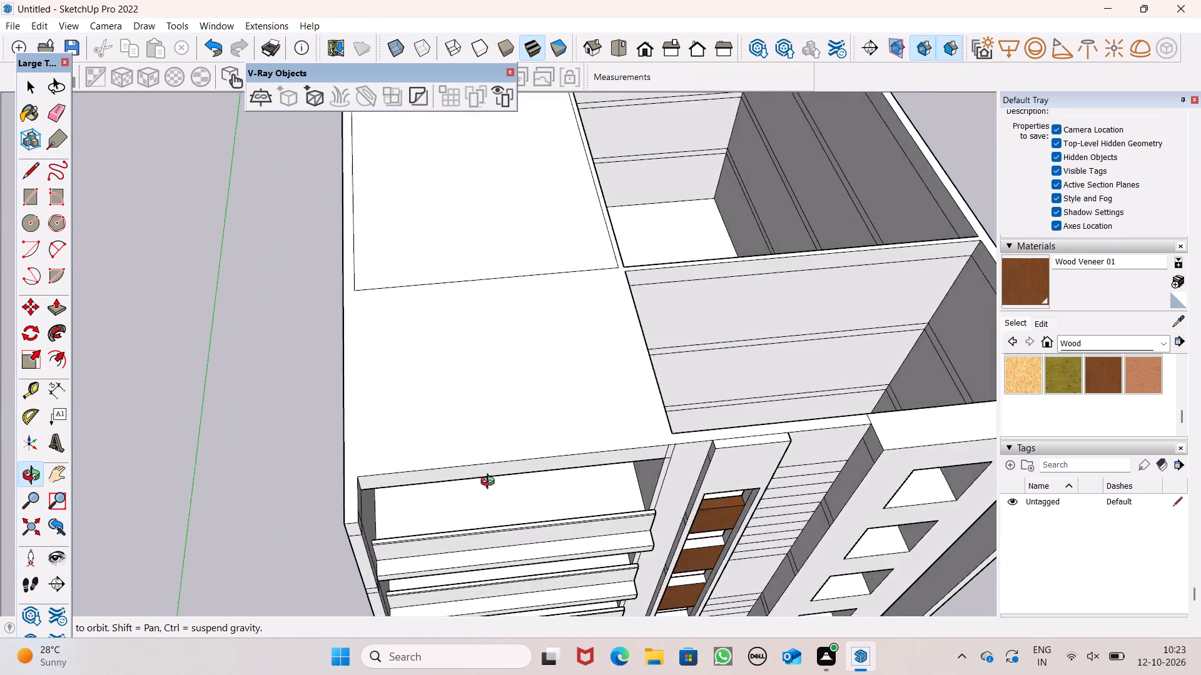
{"action": "middle_click_drag", "start_coordinate": [490, 483], "coordinate": [430, 502]}
{"action": "left_click_drag", "start_coordinate": [31, 397], "coordinate": [39, 399]}
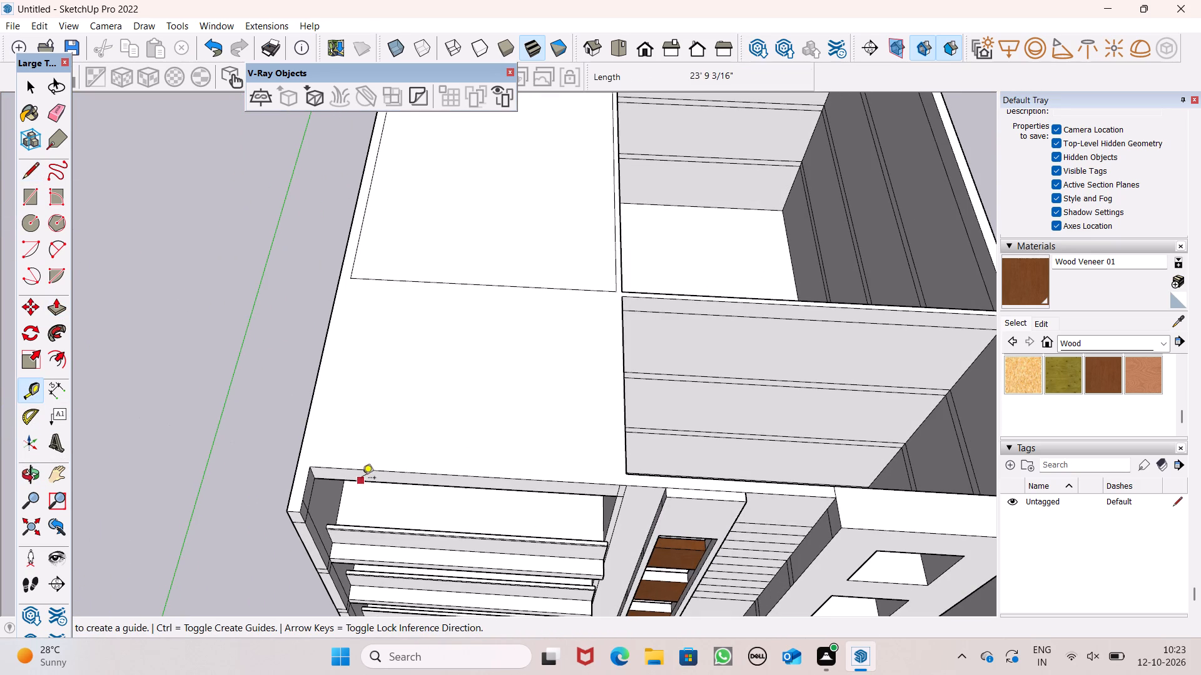
{"action": "scroll", "coordinate": [362, 473], "scroll_direction": "up", "scroll_amount": 5}
{"action": "left_click", "coordinate": [362, 471]}
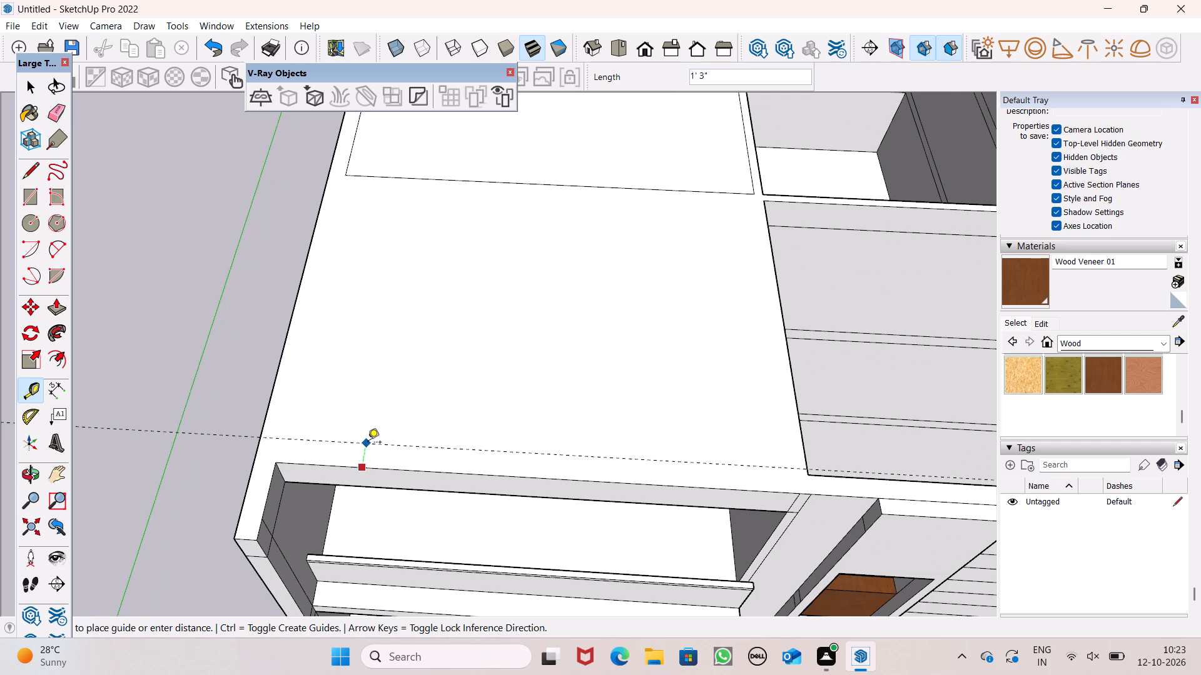
{"action": "type", "text": "1'5"}
{"action": "key", "text": "shift+quotedbl"}
{"action": "key", "text": "Return"}
{"action": "left_click", "coordinate": [365, 443]}
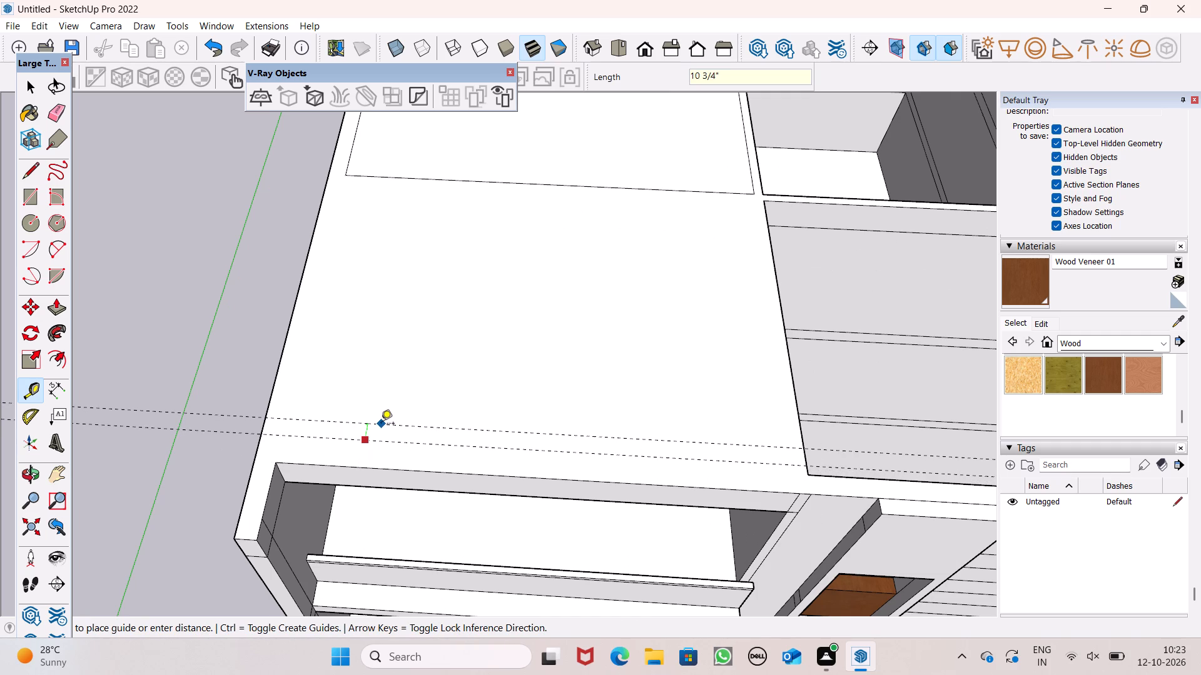
{"action": "type", "text": "4\""}
{"action": "key", "text": "Return"}
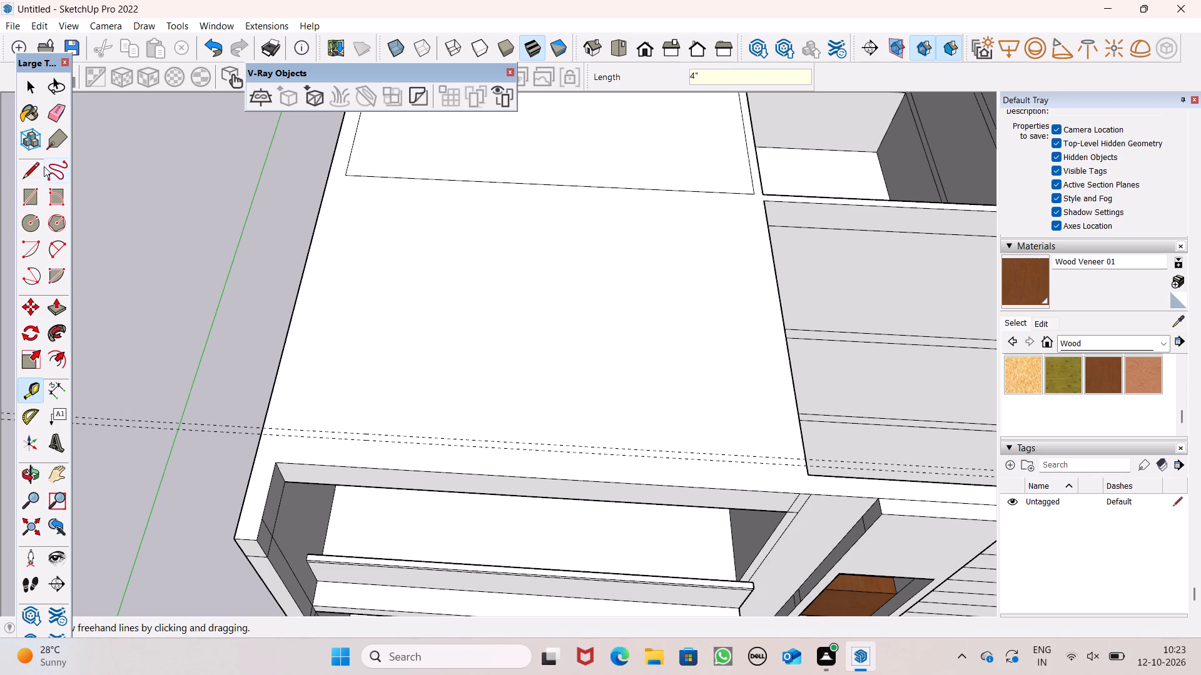
Draw an edge about 19' 2" long on the roof, from the rear roof outline's outer corner to the slab's front corner.
{"action": "left_click", "coordinate": [28, 168]}
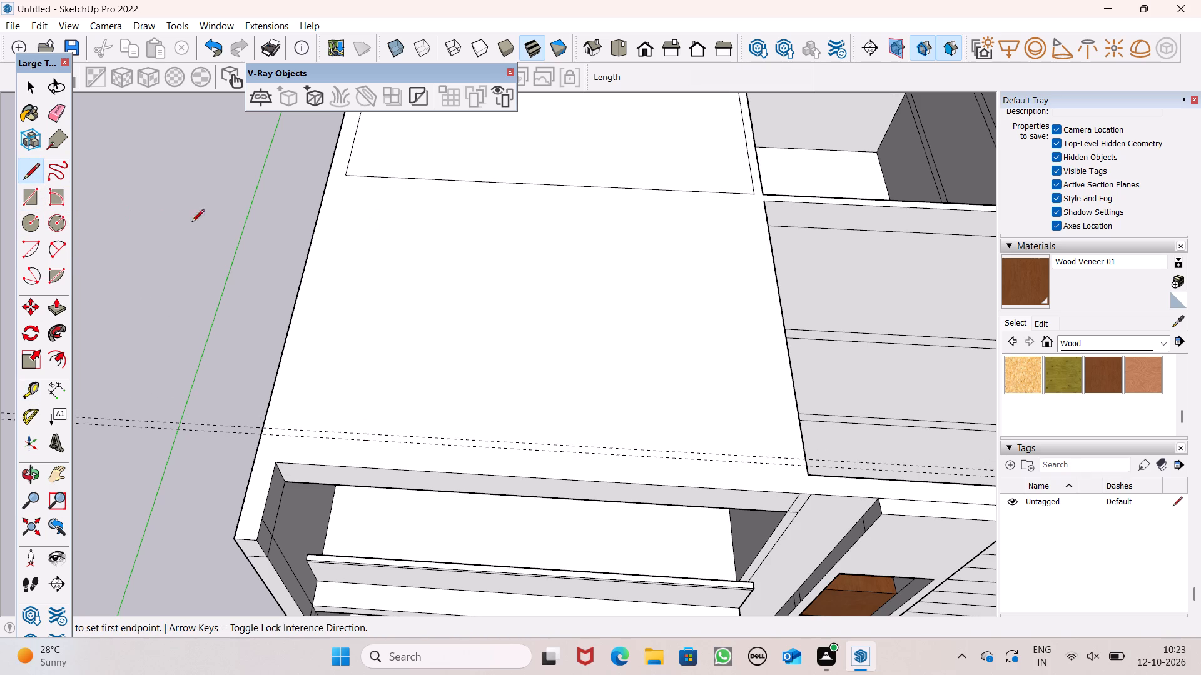
{"action": "left_click", "coordinate": [353, 177]}
{"action": "left_click", "coordinate": [267, 468]}
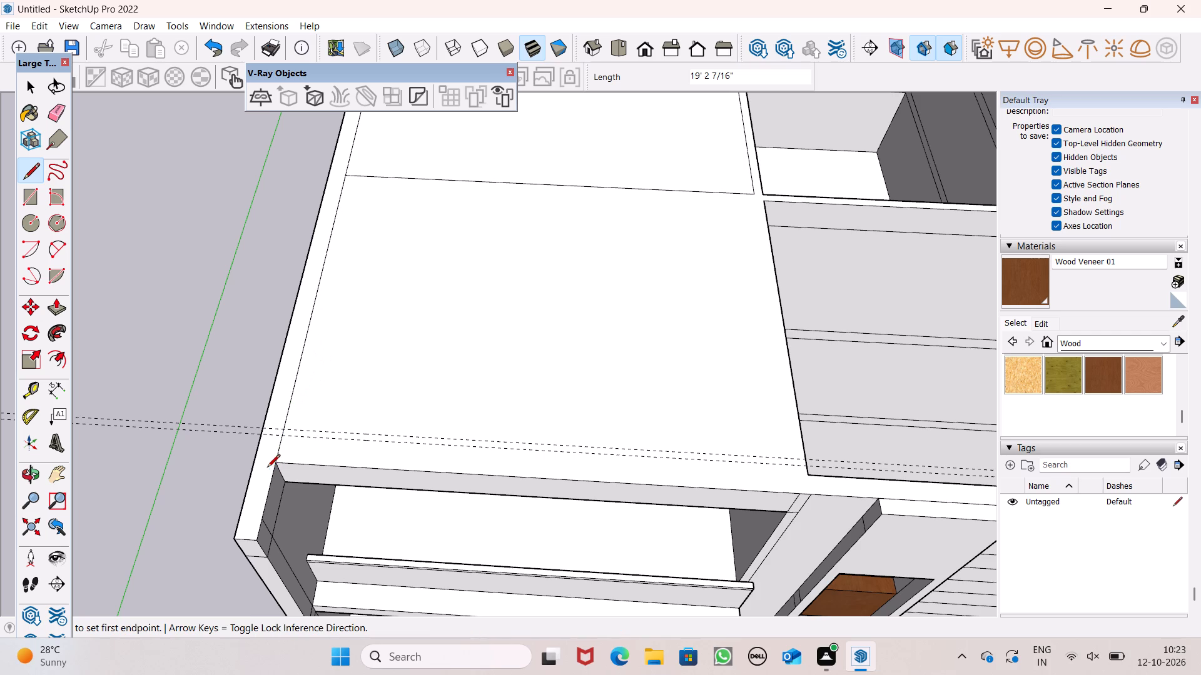
Draw a 4" by about 24' 2" rectangle between the two guides, spanning the roof slab from the new edge to the open room's edge.
{"action": "left_click", "coordinate": [36, 211]}
{"action": "left_click", "coordinate": [29, 197]}
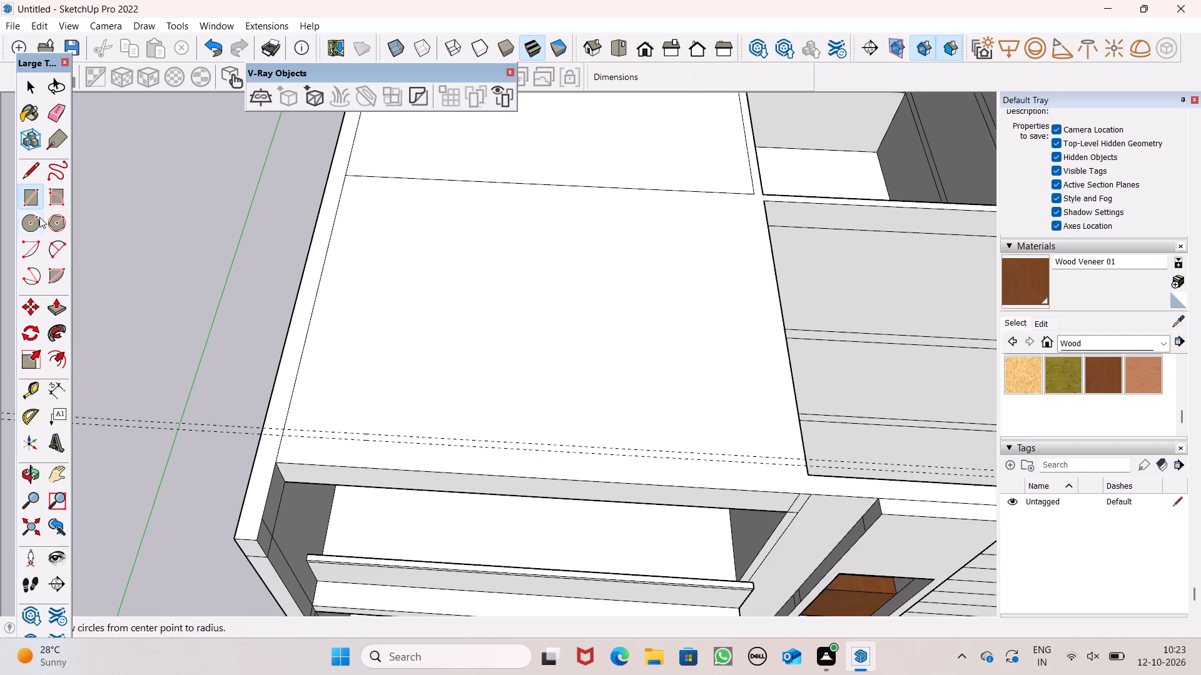
{"action": "scroll", "coordinate": [284, 438], "scroll_direction": "up", "scroll_amount": 7}
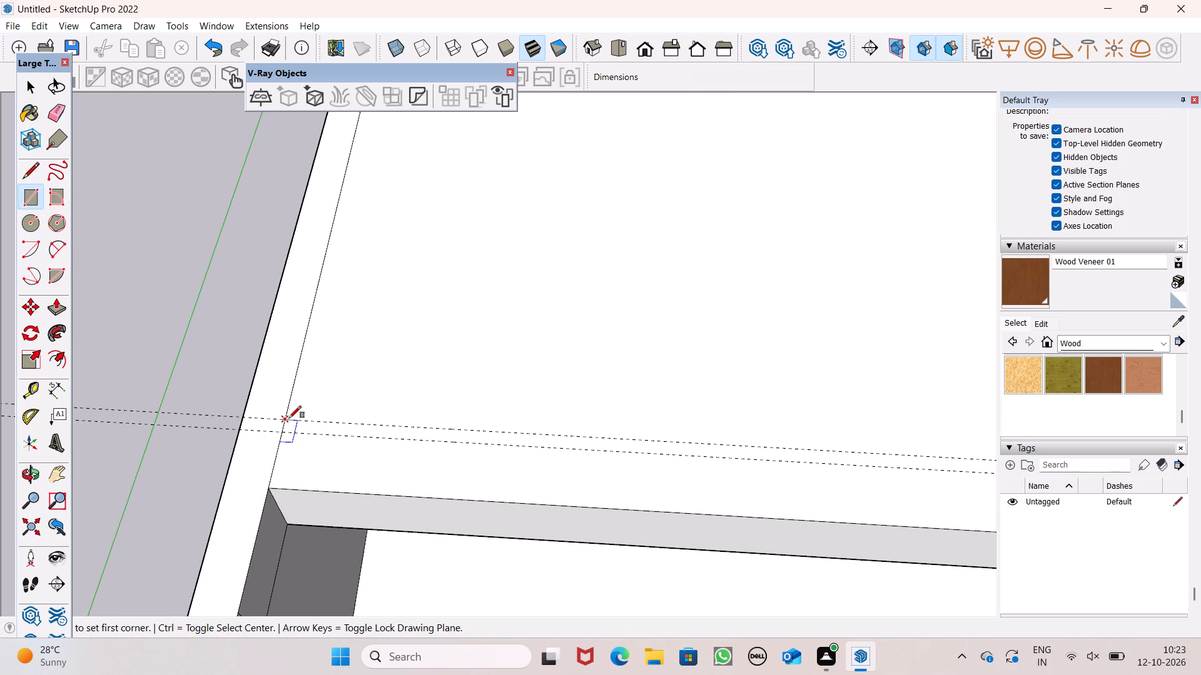
{"action": "left_click", "coordinate": [290, 417]}
{"action": "scroll", "coordinate": [515, 405], "scroll_direction": "down", "scroll_amount": 3}
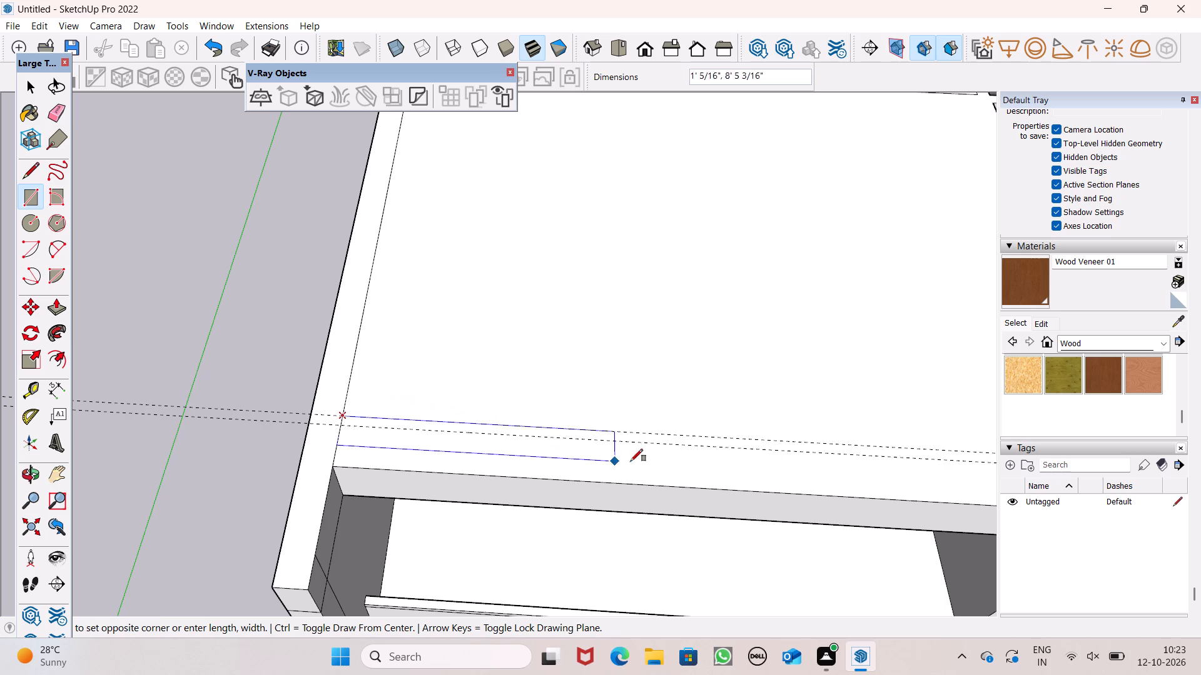
{"action": "scroll", "coordinate": [597, 435], "scroll_direction": "down", "scroll_amount": 5}
{"action": "scroll", "coordinate": [928, 473], "scroll_direction": "up", "scroll_amount": 4}
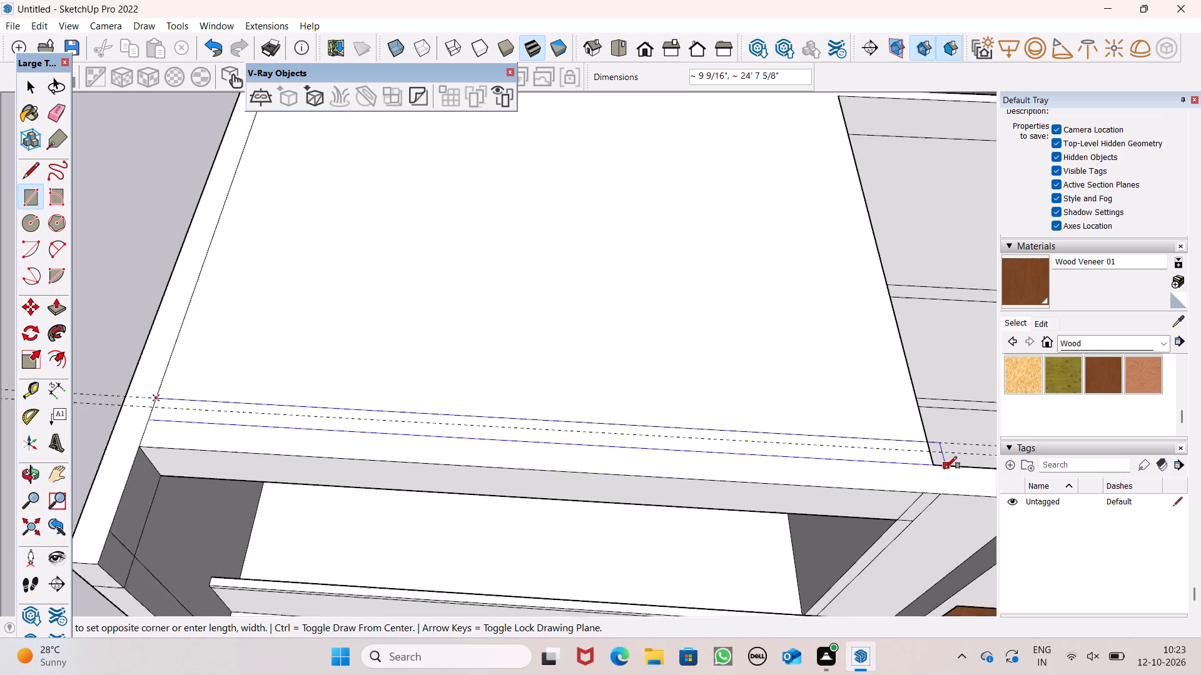
{"action": "scroll", "coordinate": [945, 469], "scroll_direction": "up", "scroll_amount": 7}
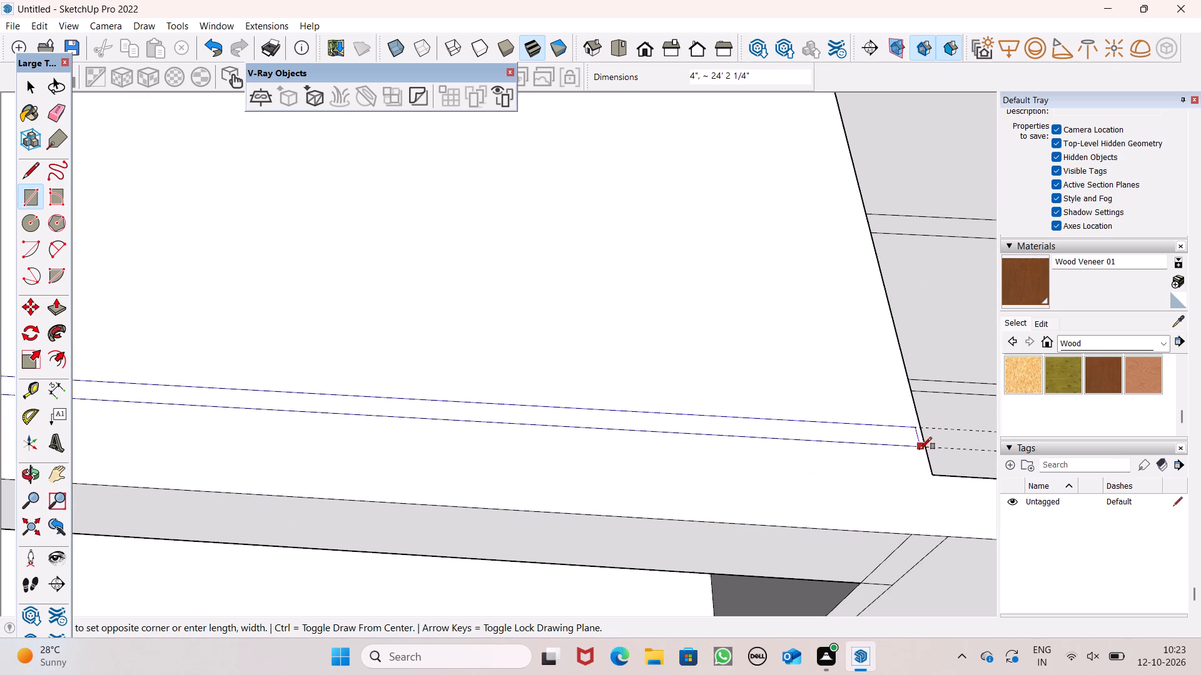
{"action": "left_click", "coordinate": [921, 442]}
{"action": "scroll", "coordinate": [659, 304], "scroll_direction": "down", "scroll_amount": 14}
{"action": "scroll", "coordinate": [674, 363], "scroll_direction": "up", "scroll_amount": 1}
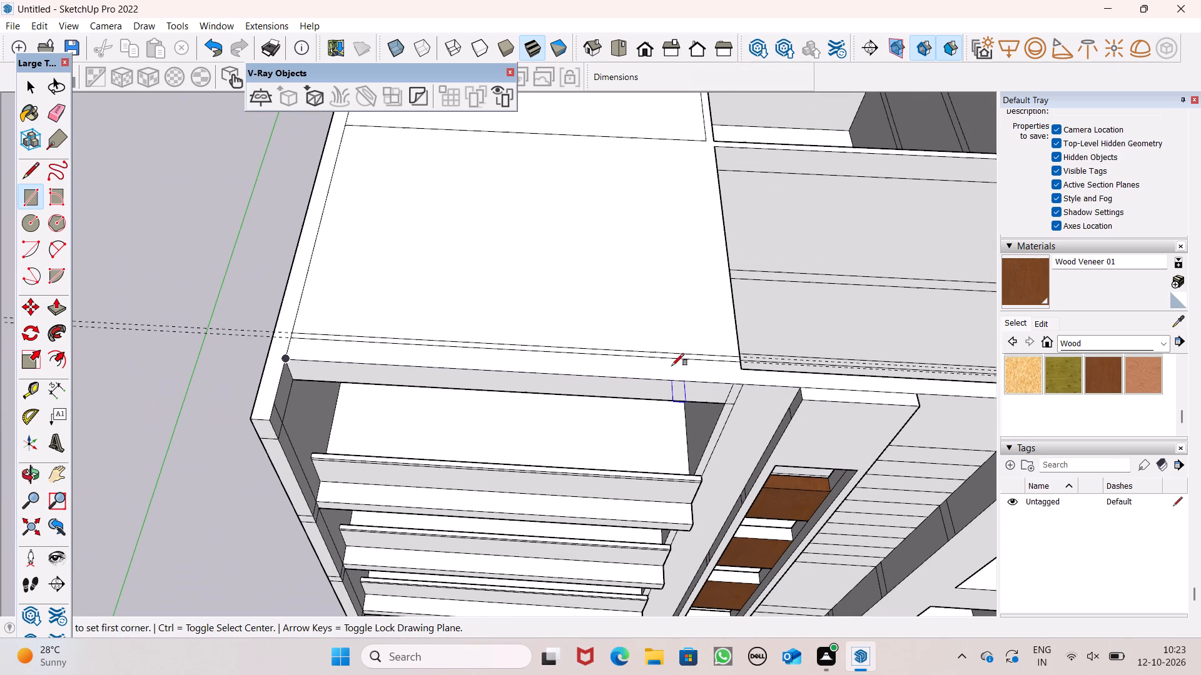
{"action": "key", "text": "space"}
Push/Pull the narrow strip between the two roof guides up 3' to form a parapet along the slab's front.
{"action": "left_click", "coordinate": [64, 310]}
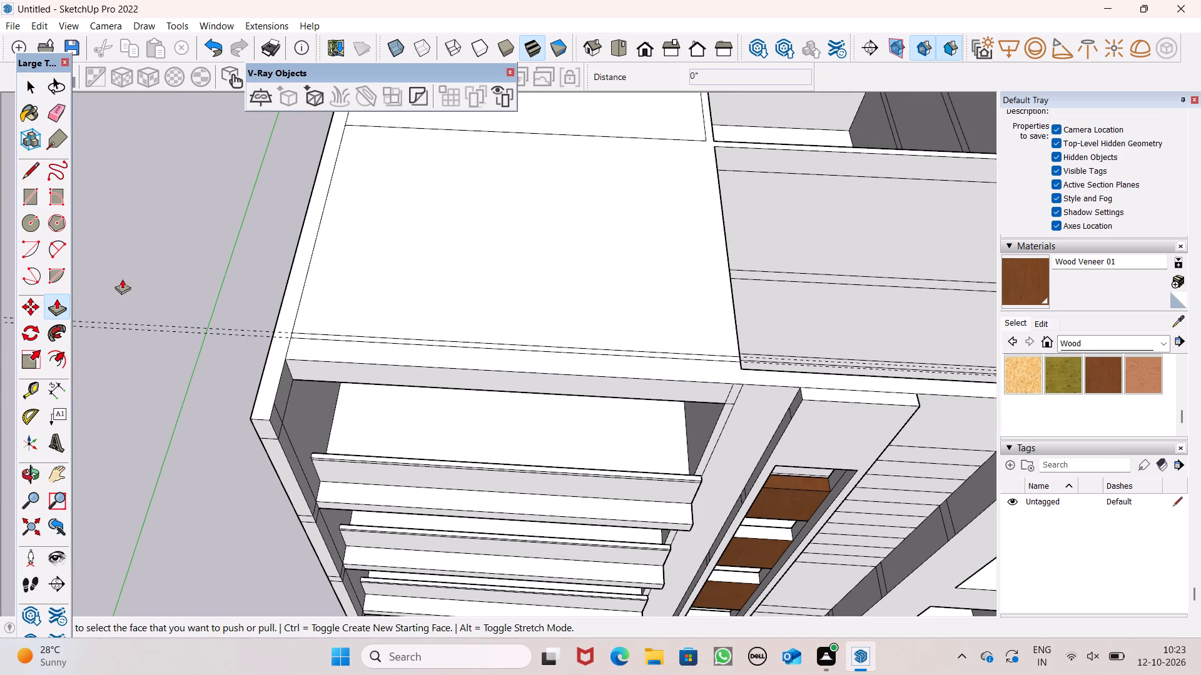
{"action": "scroll", "coordinate": [235, 260], "scroll_direction": "up", "scroll_amount": 5}
{"action": "scroll", "coordinate": [285, 297], "scroll_direction": "down", "scroll_amount": 2}
{"action": "scroll", "coordinate": [357, 403], "scroll_direction": "up", "scroll_amount": 1}
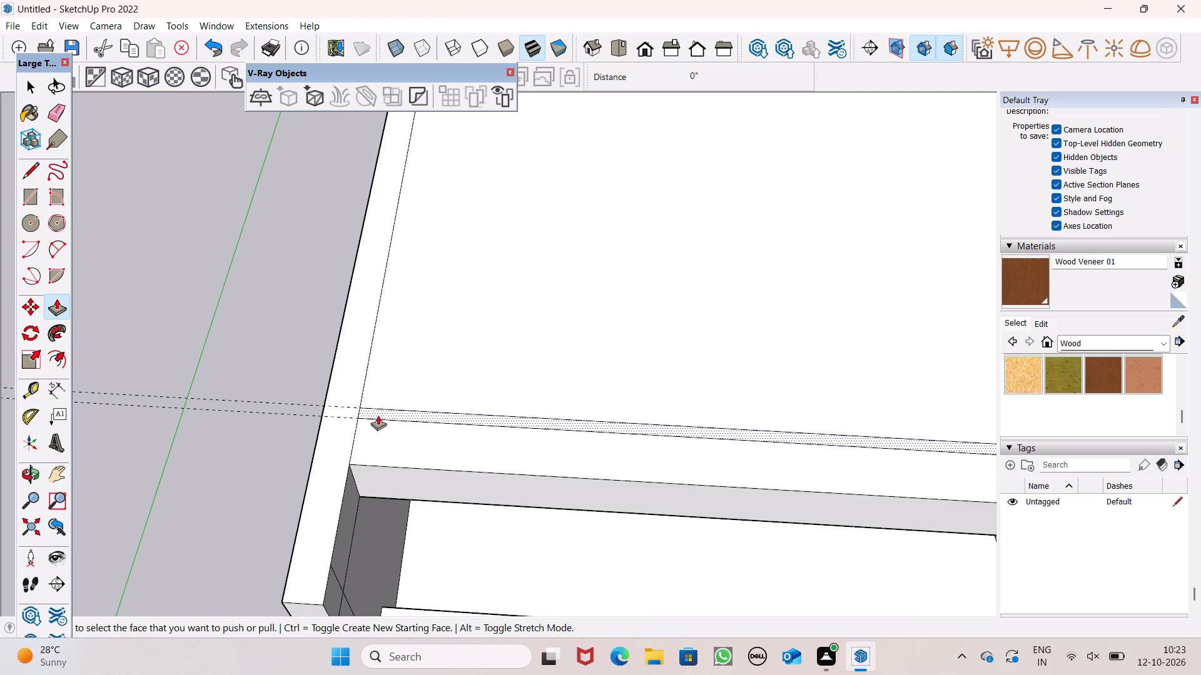
{"action": "left_click_drag", "start_coordinate": [378, 413], "coordinate": [392, 321]}
{"action": "type", "text": "3'"}
{"action": "key", "text": "Return"}
{"action": "left_click", "coordinate": [392, 321]}
{"action": "key", "text": "space"}
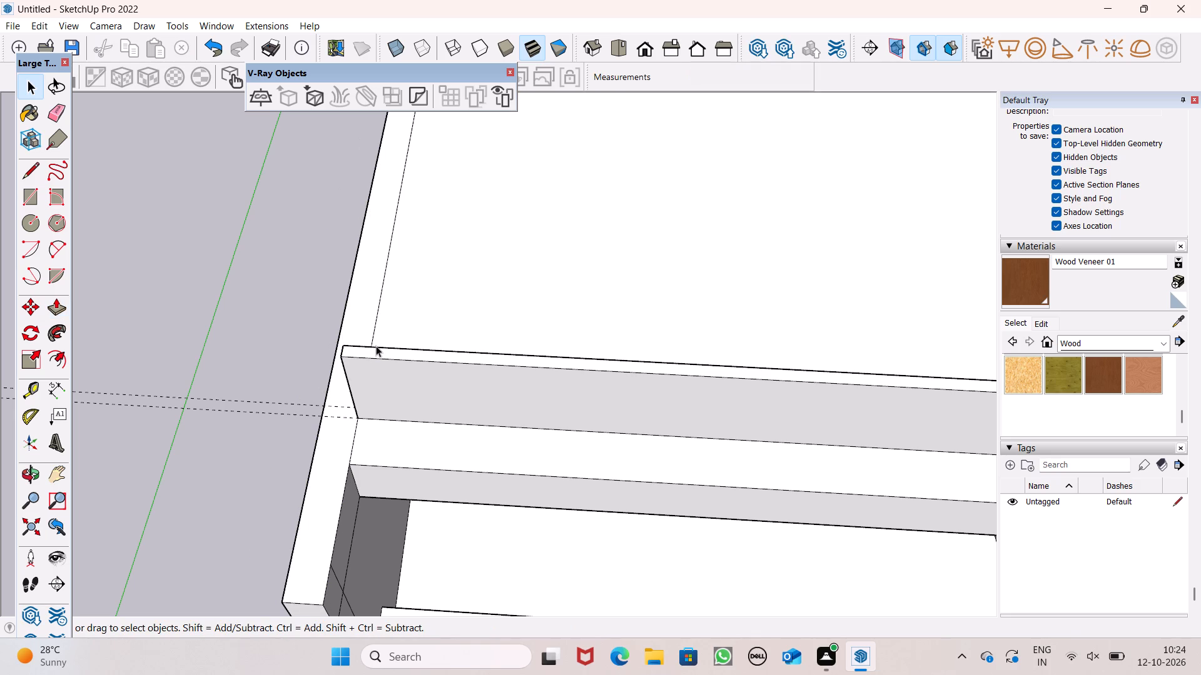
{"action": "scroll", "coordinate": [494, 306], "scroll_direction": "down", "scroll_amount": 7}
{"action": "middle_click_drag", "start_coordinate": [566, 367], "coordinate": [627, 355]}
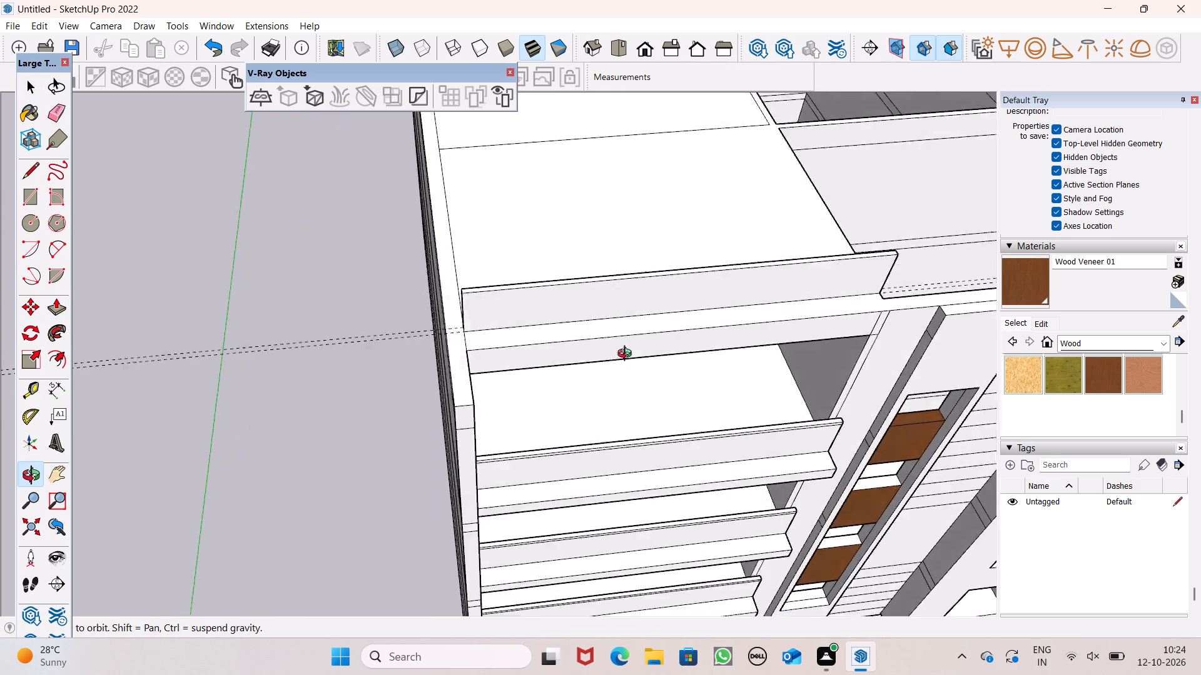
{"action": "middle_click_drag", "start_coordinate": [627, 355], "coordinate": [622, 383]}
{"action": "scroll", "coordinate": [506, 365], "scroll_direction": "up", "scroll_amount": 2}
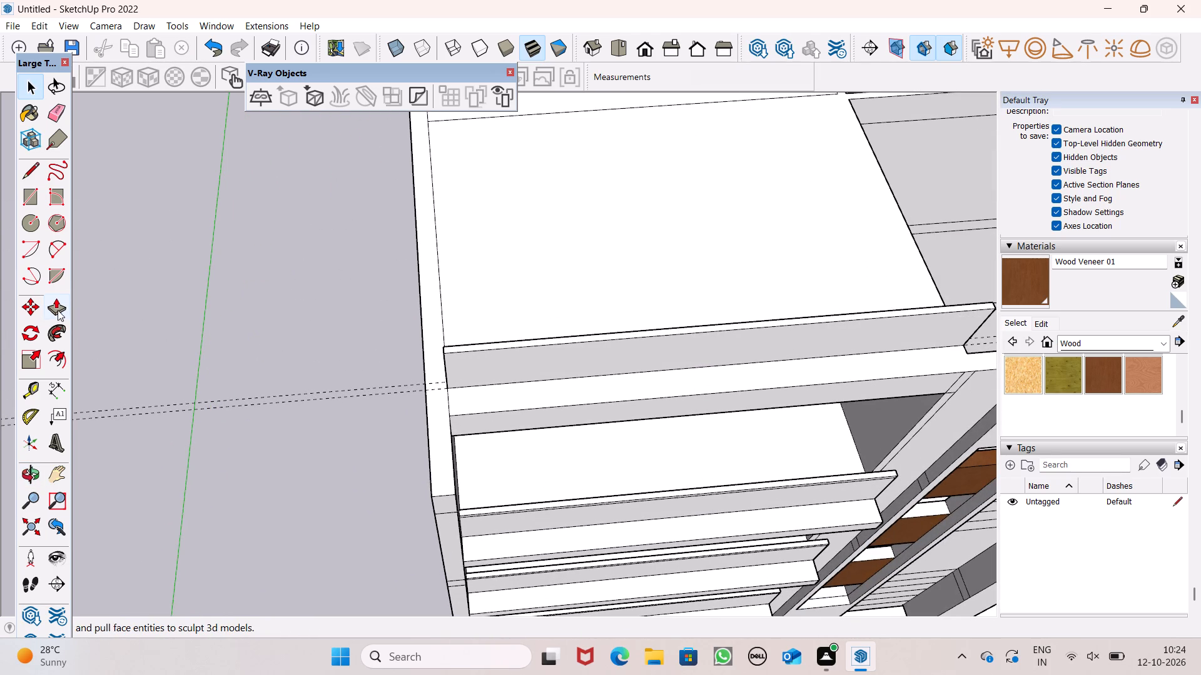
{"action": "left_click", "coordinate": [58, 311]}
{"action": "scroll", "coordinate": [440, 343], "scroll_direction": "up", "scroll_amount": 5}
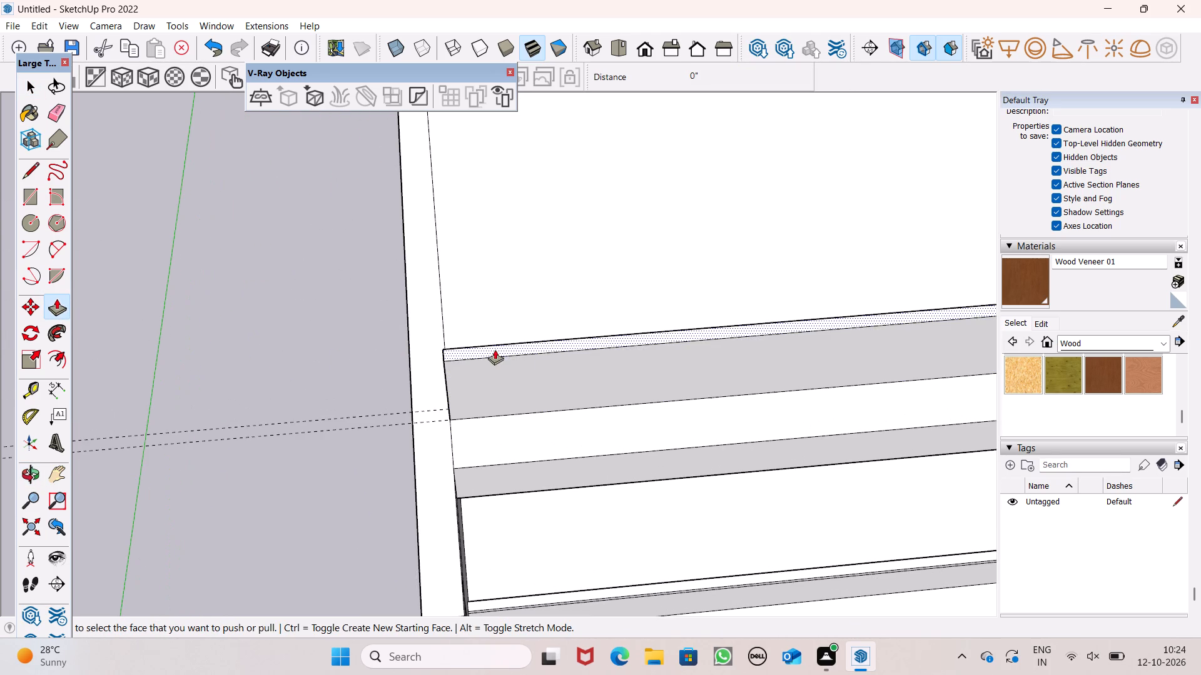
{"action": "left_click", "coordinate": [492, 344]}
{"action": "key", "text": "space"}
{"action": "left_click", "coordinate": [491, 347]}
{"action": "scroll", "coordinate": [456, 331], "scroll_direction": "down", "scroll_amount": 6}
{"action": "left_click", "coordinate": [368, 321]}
Raise the top face of the front parapet strip by a further 3".
{"action": "middle_click_drag", "start_coordinate": [454, 344], "coordinate": [418, 267]}
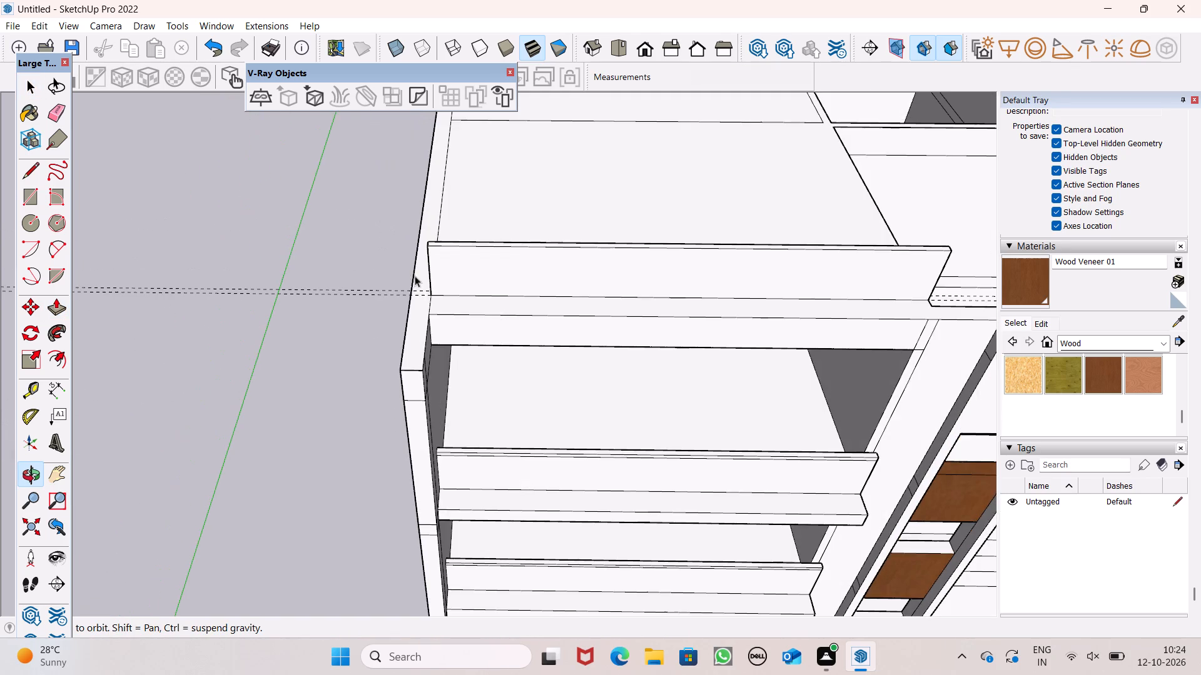
{"action": "scroll", "coordinate": [444, 259], "scroll_direction": "up", "scroll_amount": 2}
{"action": "scroll", "coordinate": [440, 268], "scroll_direction": "down", "scroll_amount": 3}
{"action": "middle_click_drag", "start_coordinate": [445, 289], "coordinate": [458, 411]}
{"action": "scroll", "coordinate": [459, 384], "scroll_direction": "up", "scroll_amount": 1}
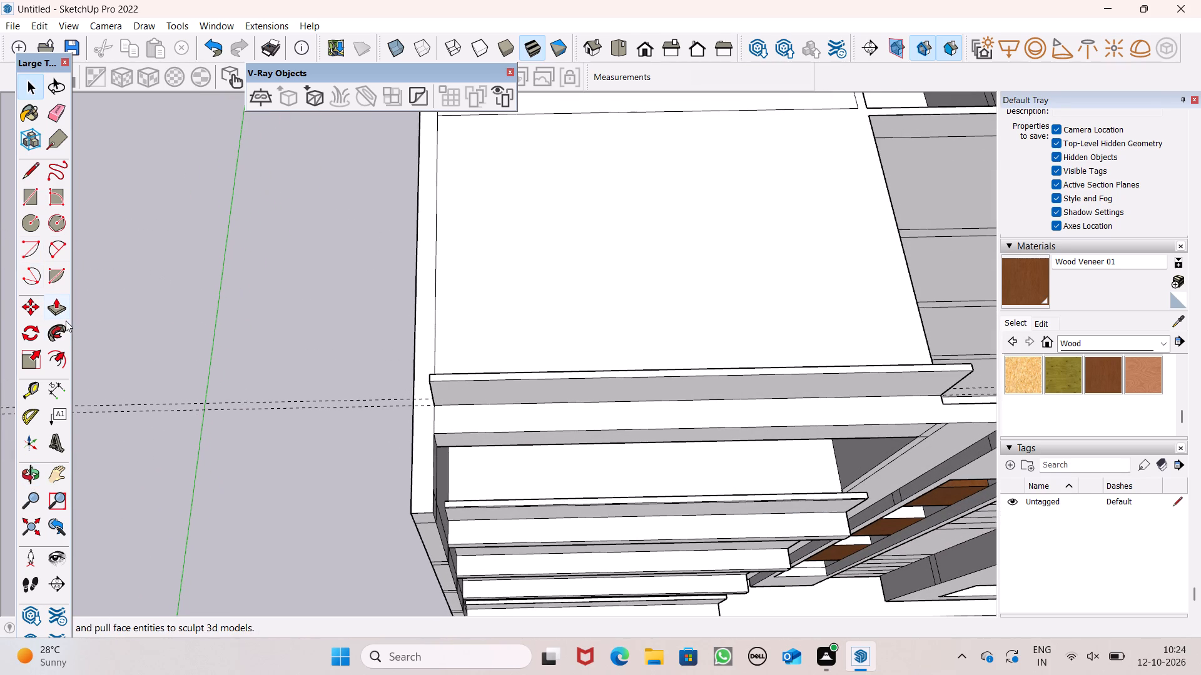
{"action": "left_click", "coordinate": [49, 312]}
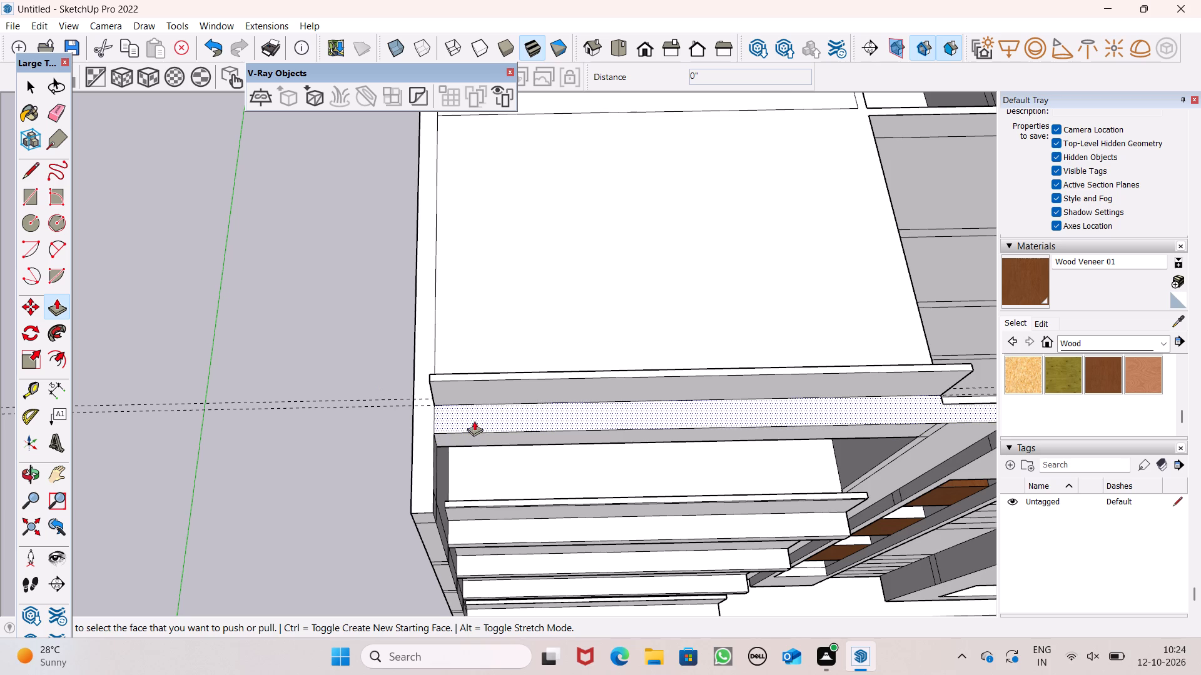
{"action": "scroll", "coordinate": [445, 367], "scroll_direction": "up", "scroll_amount": 13}
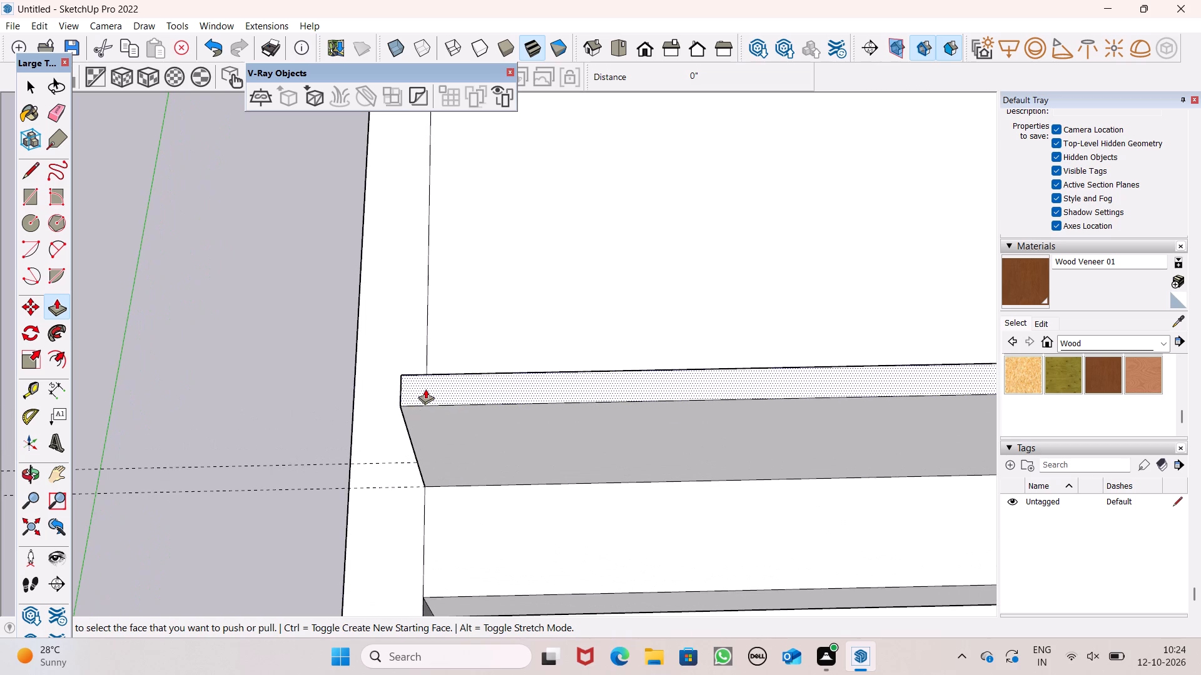
{"action": "left_click_drag", "start_coordinate": [424, 387], "coordinate": [423, 378]}
{"action": "type", "text": "3\""}
{"action": "key", "text": "Return"}
{"action": "scroll", "coordinate": [398, 362], "scroll_direction": "down", "scroll_amount": 12}
{"action": "key", "text": "space"}
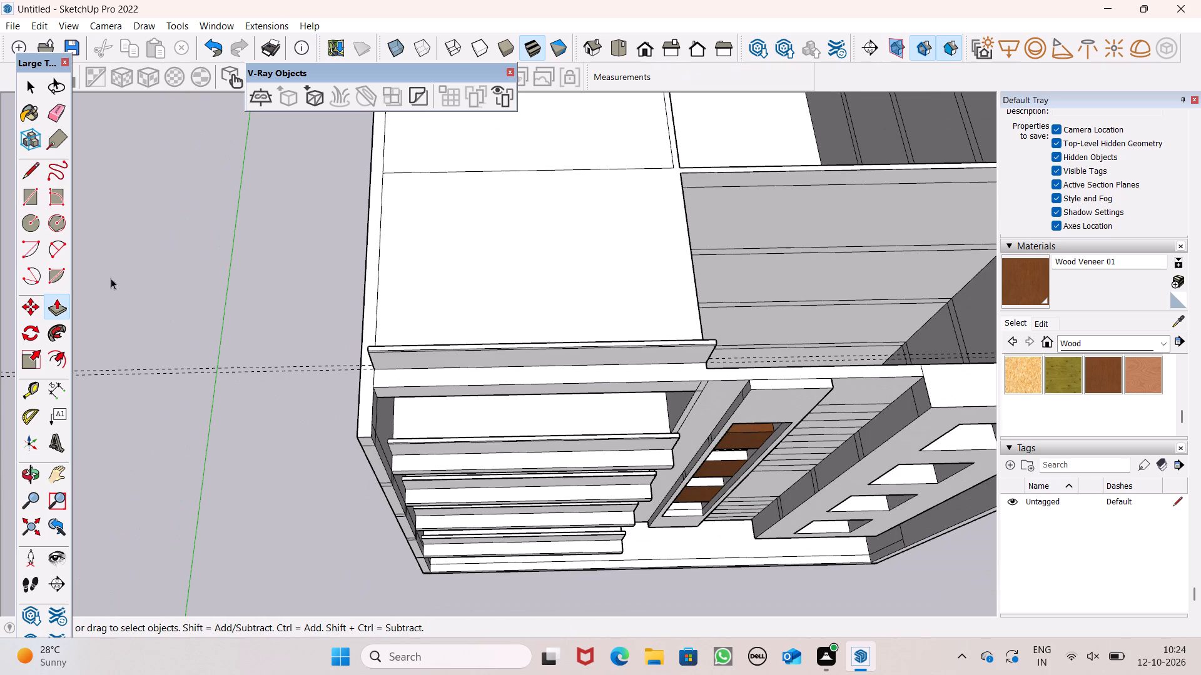
Erase the two parallel guides running along the front of the roof slab.
{"action": "left_click", "coordinate": [59, 99]}
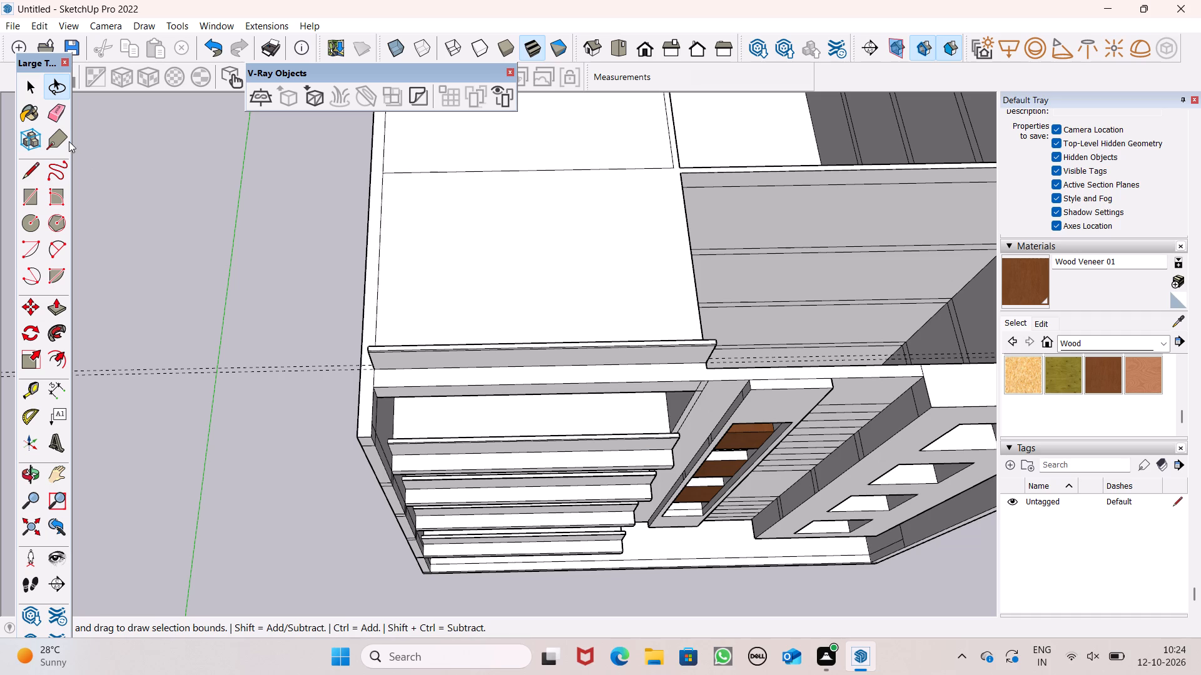
{"action": "left_click", "coordinate": [55, 112]}
{"action": "left_click_drag", "start_coordinate": [267, 365], "coordinate": [268, 365]}
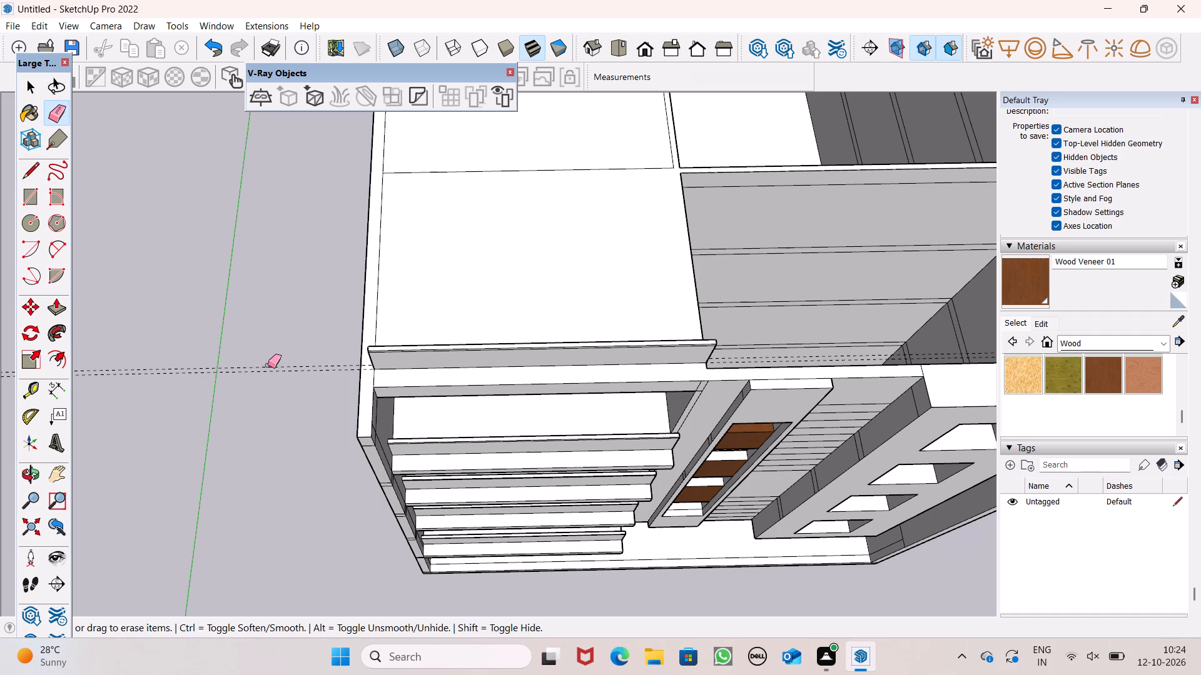
{"action": "left_click_drag", "start_coordinate": [268, 365], "coordinate": [265, 379]}
Examine the front facade, the new roof parapet, the balcony ends and the wall beside the wood panels from several angles.
{"action": "scroll", "coordinate": [262, 378], "scroll_direction": "down", "scroll_amount": 6}
{"action": "middle_click_drag", "start_coordinate": [360, 444], "coordinate": [388, 284]}
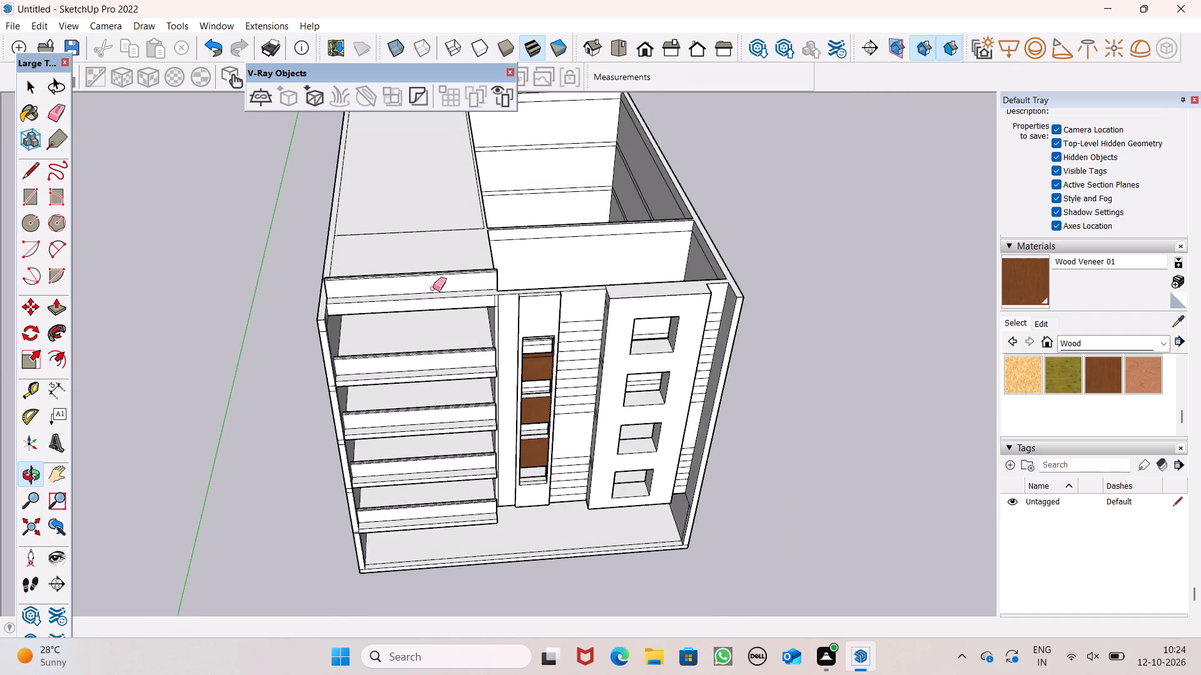
{"action": "scroll", "coordinate": [433, 288], "scroll_direction": "up", "scroll_amount": 3}
{"action": "scroll", "coordinate": [626, 319], "scroll_direction": "up", "scroll_amount": 4}
{"action": "scroll", "coordinate": [540, 275], "scroll_direction": "up", "scroll_amount": 2}
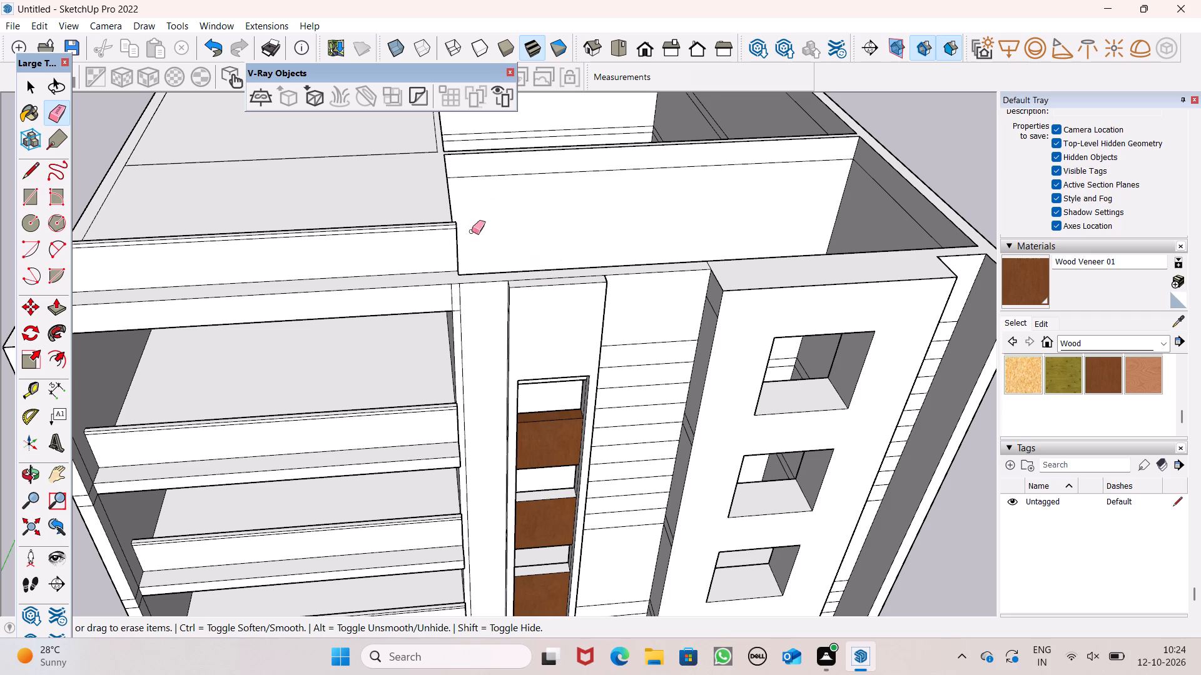
{"action": "scroll", "coordinate": [462, 277], "scroll_direction": "down", "scroll_amount": 4}
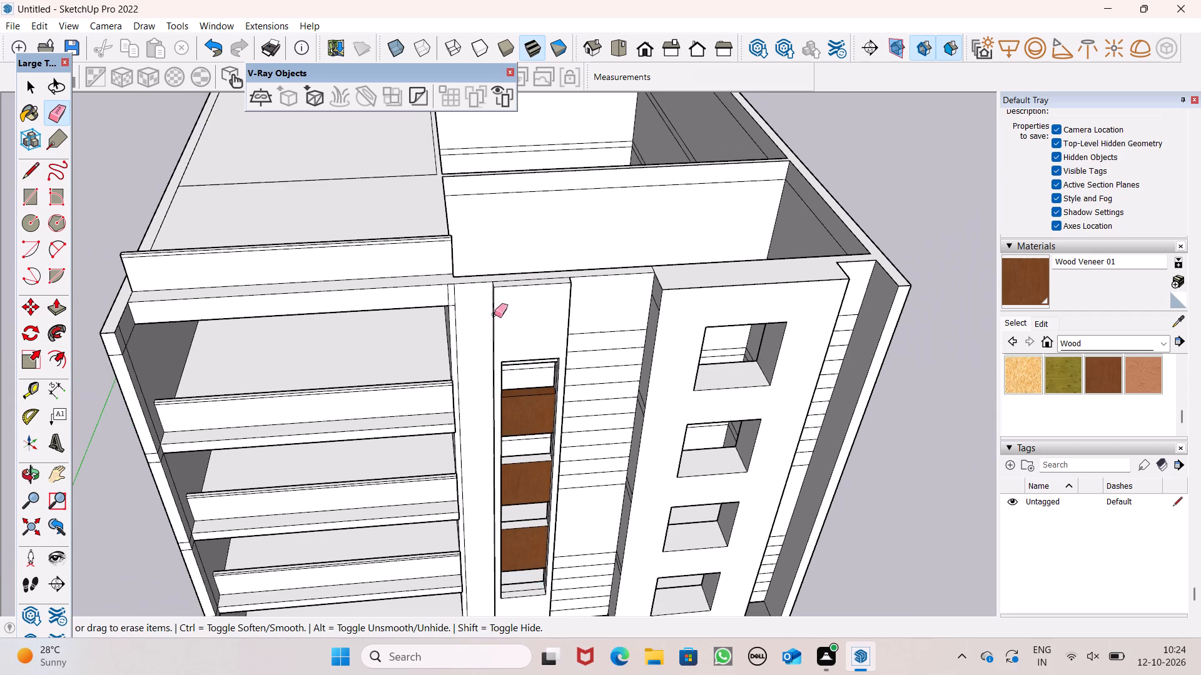
{"action": "scroll", "coordinate": [491, 310], "scroll_direction": "down", "scroll_amount": 2}
{"action": "middle_click_drag", "start_coordinate": [460, 382], "coordinate": [298, 360]}
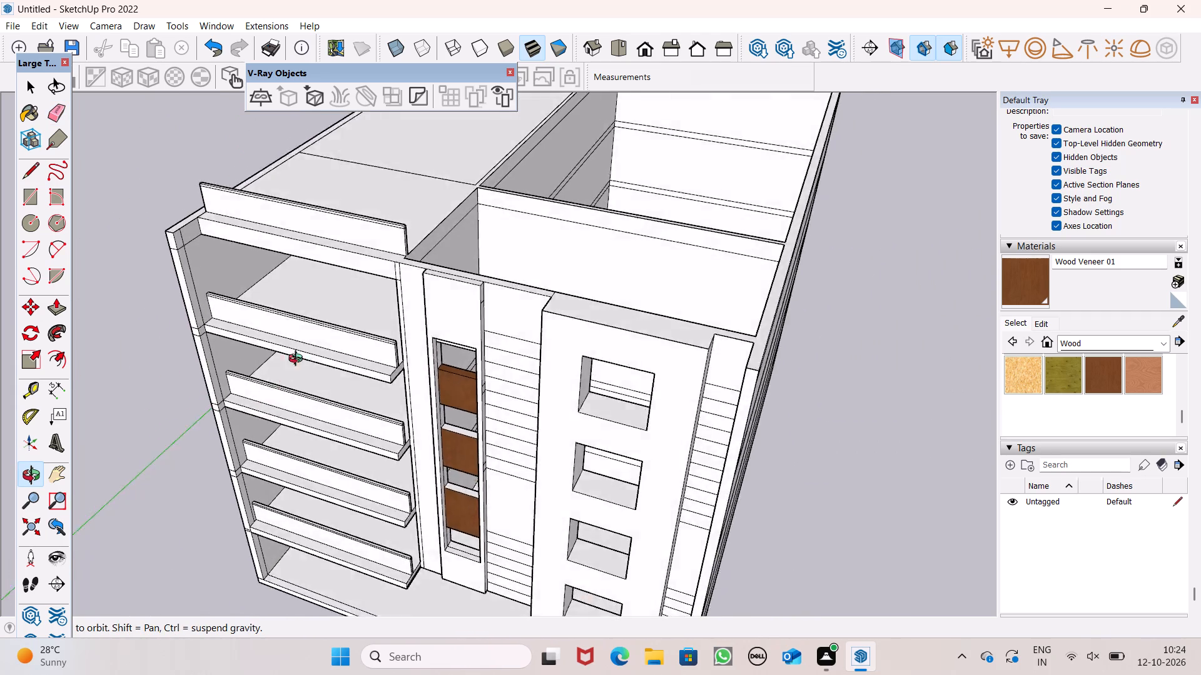
{"action": "middle_click_drag", "start_coordinate": [298, 360], "coordinate": [340, 310]}
{"action": "scroll", "coordinate": [430, 396], "scroll_direction": "up", "scroll_amount": 6}
{"action": "scroll", "coordinate": [443, 445], "scroll_direction": "up", "scroll_amount": 1}
{"action": "middle_click_drag", "start_coordinate": [443, 445], "coordinate": [342, 479]}
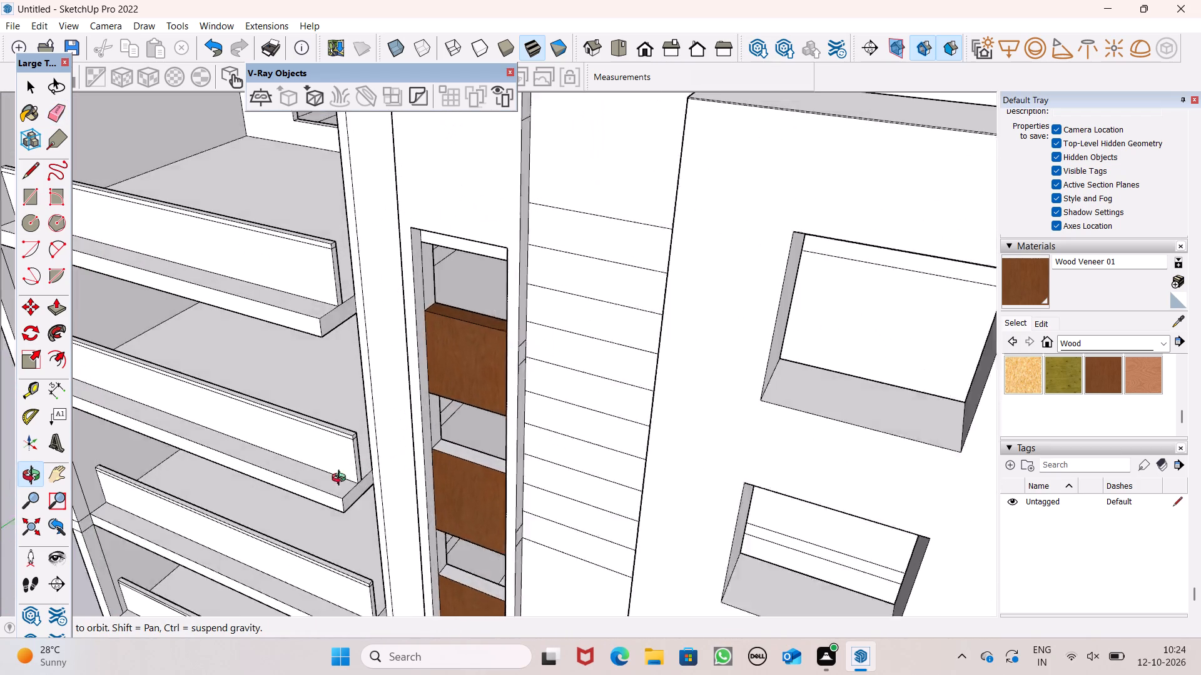
{"action": "middle_click_drag", "start_coordinate": [342, 479], "coordinate": [340, 479]}
{"action": "scroll", "coordinate": [530, 246], "scroll_direction": "down", "scroll_amount": 9}
{"action": "middle_click_drag", "start_coordinate": [440, 242], "coordinate": [404, 354]}
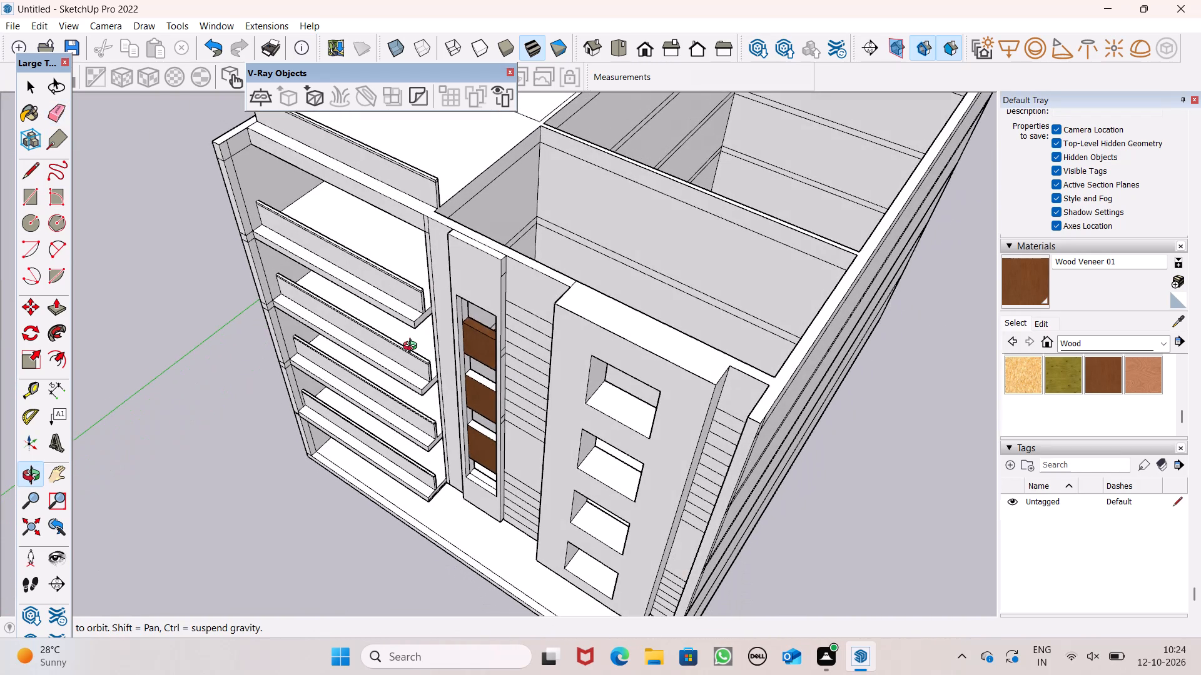
{"action": "scroll", "coordinate": [430, 196], "scroll_direction": "down", "scroll_amount": 1}
{"action": "middle_click_drag", "start_coordinate": [449, 421], "coordinate": [444, 414]}
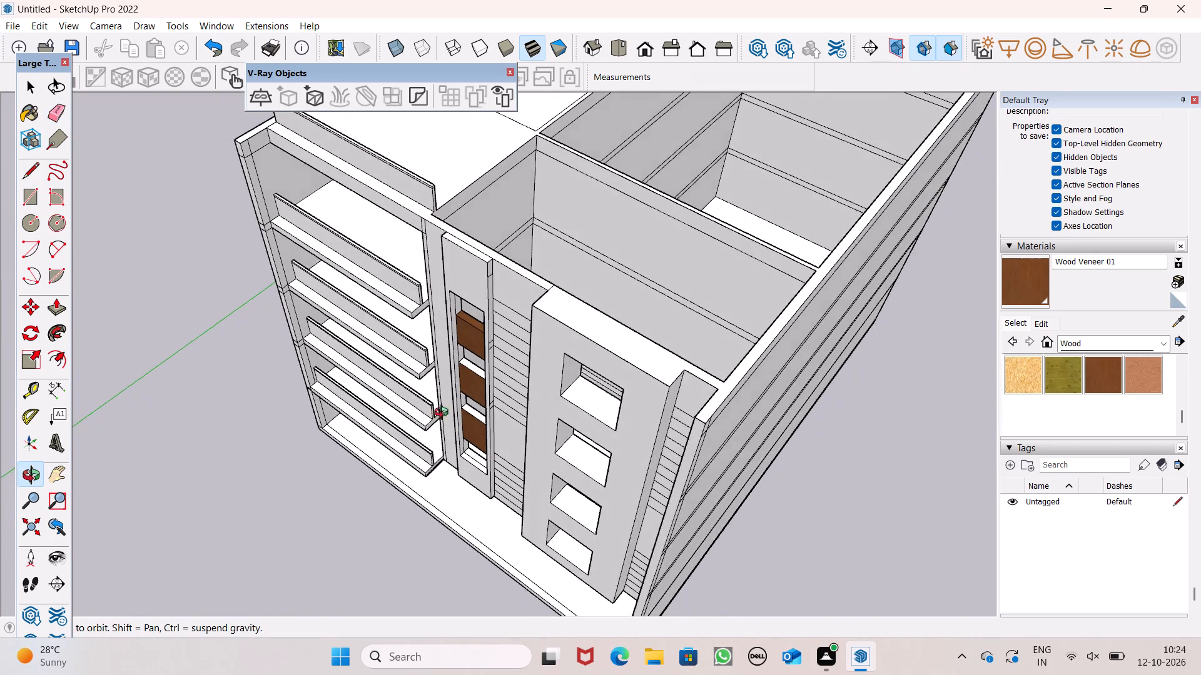
{"action": "middle_click_drag", "start_coordinate": [444, 414], "coordinate": [493, 352]}
{"action": "middle_click_drag", "start_coordinate": [442, 330], "coordinate": [465, 300]}
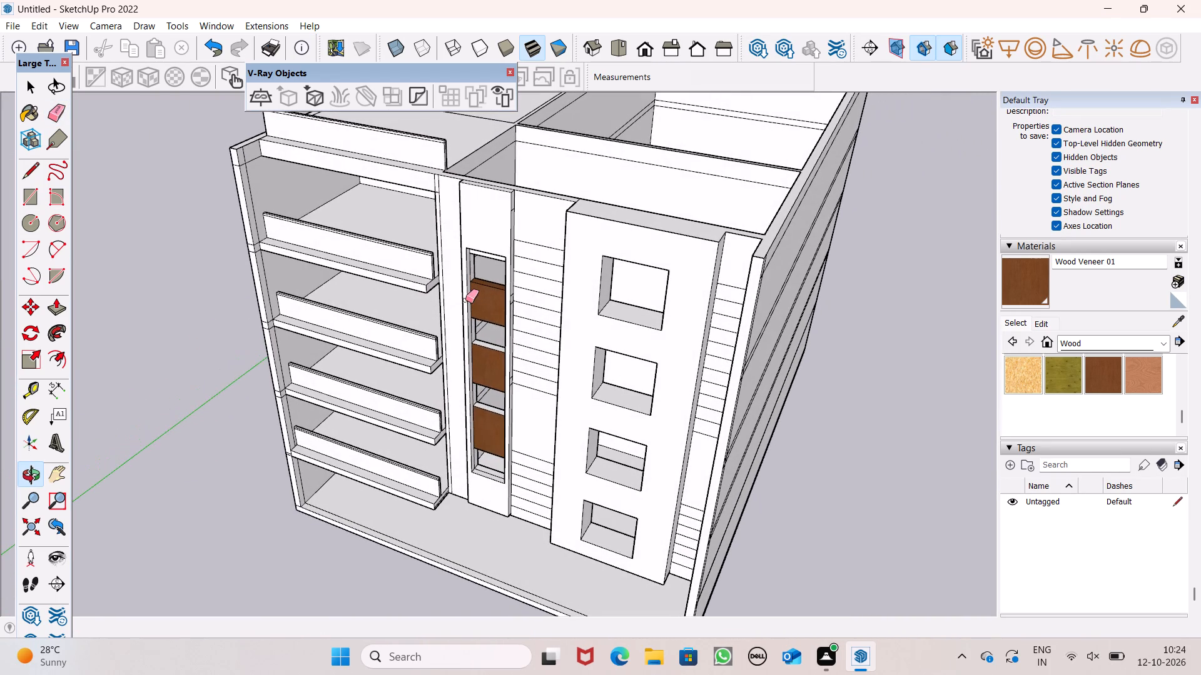
{"action": "middle_click_drag", "start_coordinate": [432, 386], "coordinate": [517, 382]}
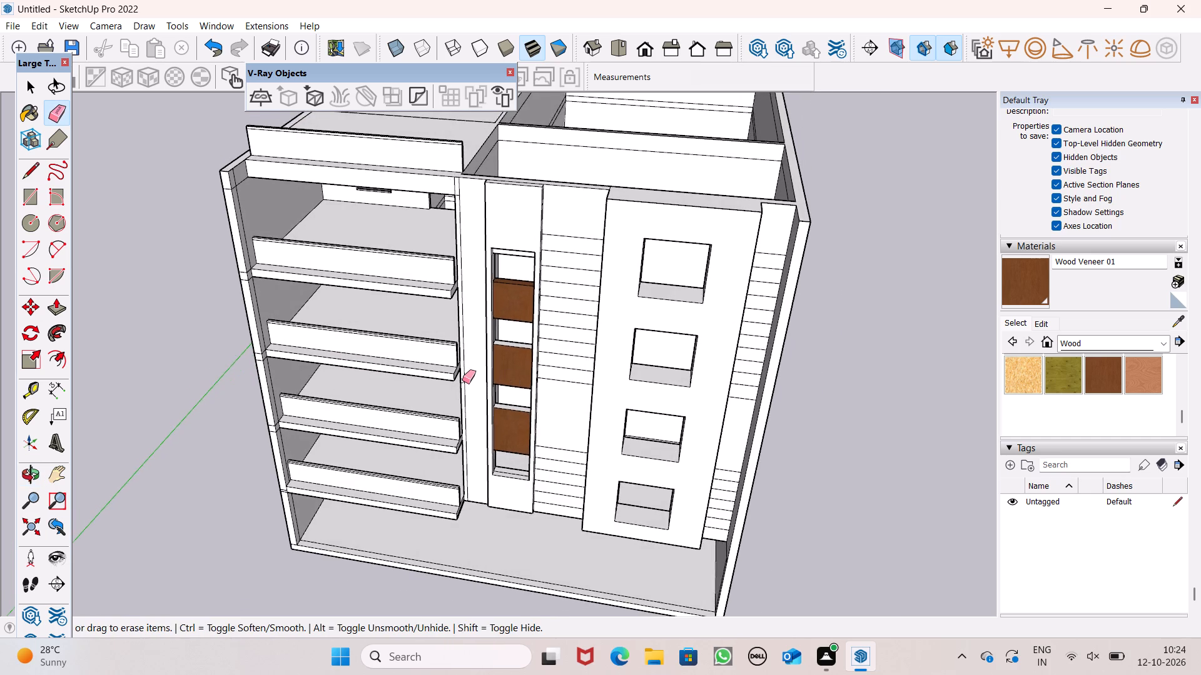
{"action": "scroll", "coordinate": [462, 381], "scroll_direction": "up", "scroll_amount": 4}
{"action": "scroll", "coordinate": [438, 353], "scroll_direction": "down", "scroll_amount": 1}
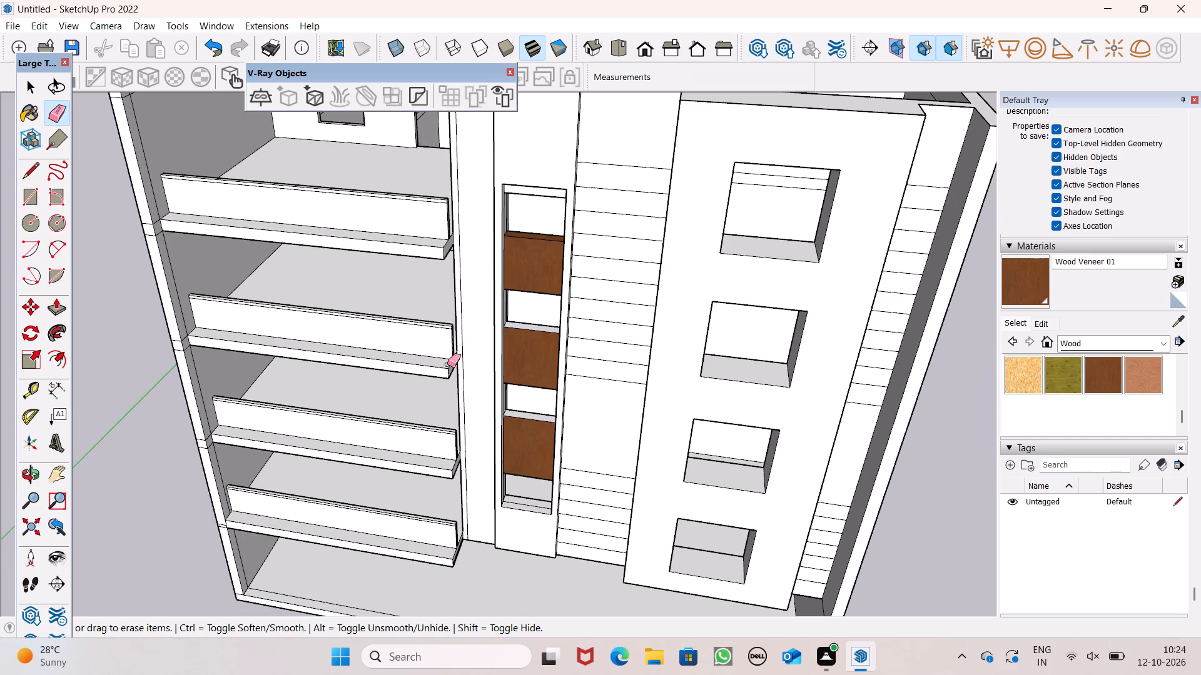
{"action": "scroll", "coordinate": [442, 369], "scroll_direction": "up", "scroll_amount": 1}
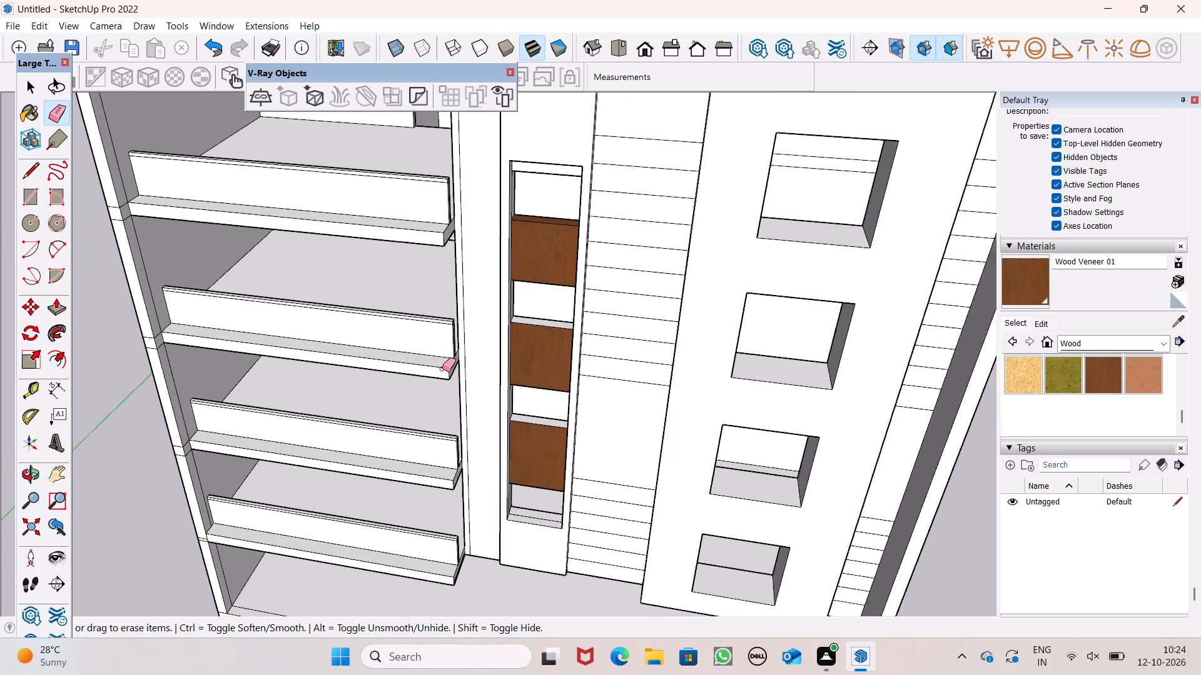
{"action": "scroll", "coordinate": [442, 369], "scroll_direction": "up", "scroll_amount": 3}
{"action": "scroll", "coordinate": [469, 343], "scroll_direction": "down", "scroll_amount": 8}
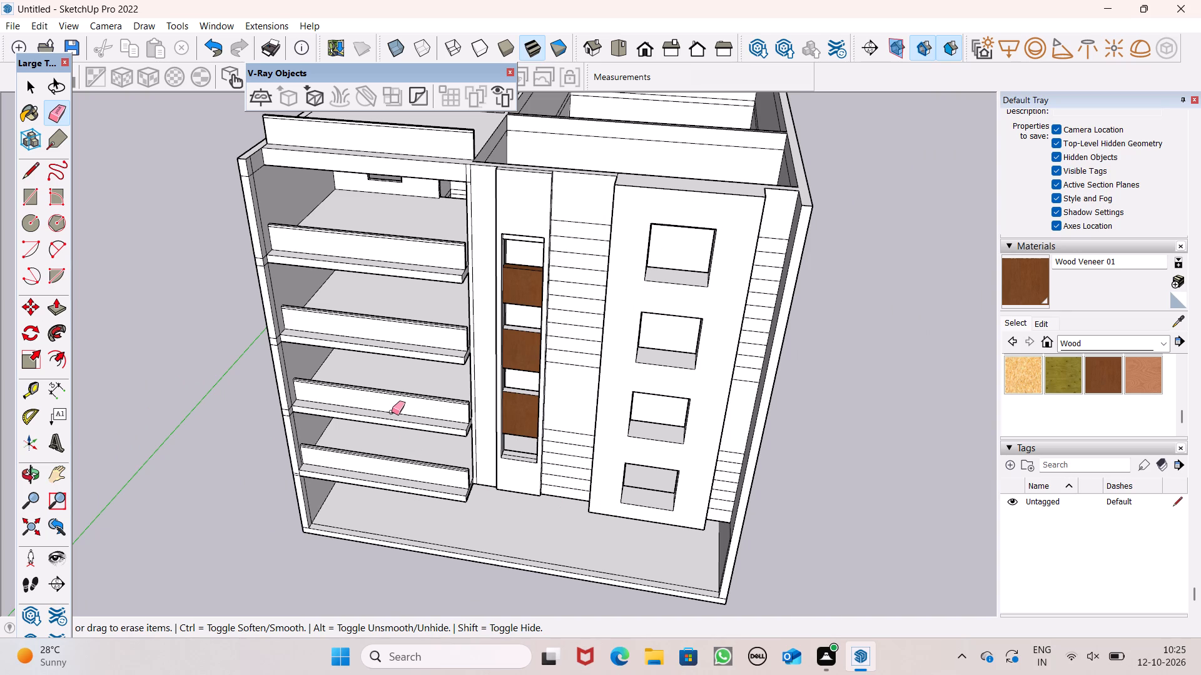
{"action": "scroll", "coordinate": [438, 426], "scroll_direction": "up", "scroll_amount": 3}
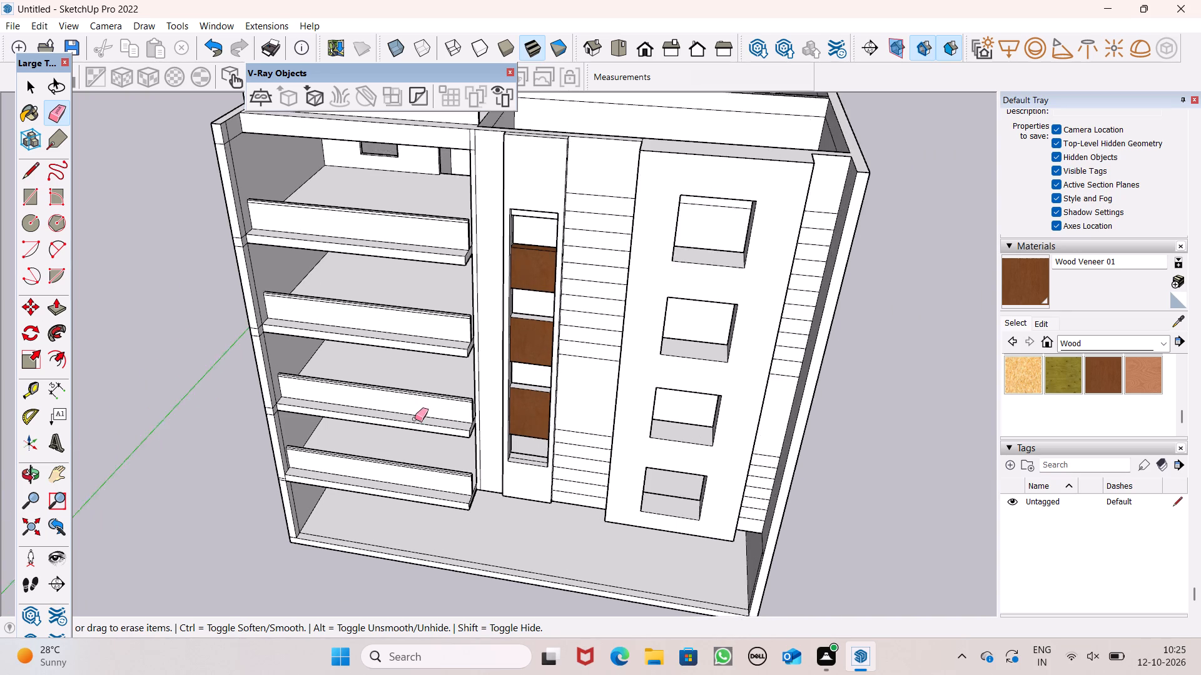
{"action": "scroll", "coordinate": [415, 419], "scroll_direction": "up", "scroll_amount": 3}
{"action": "middle_click_drag", "start_coordinate": [456, 446], "coordinate": [314, 489]}
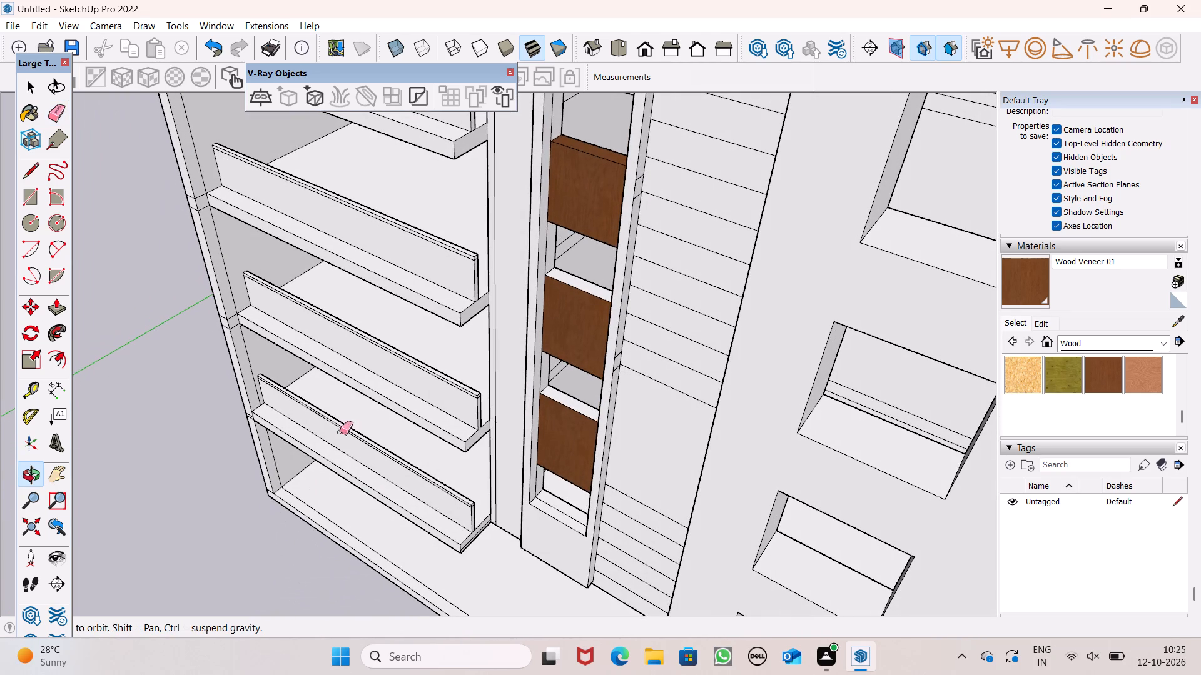
{"action": "middle_click_drag", "start_coordinate": [455, 494], "coordinate": [551, 500]}
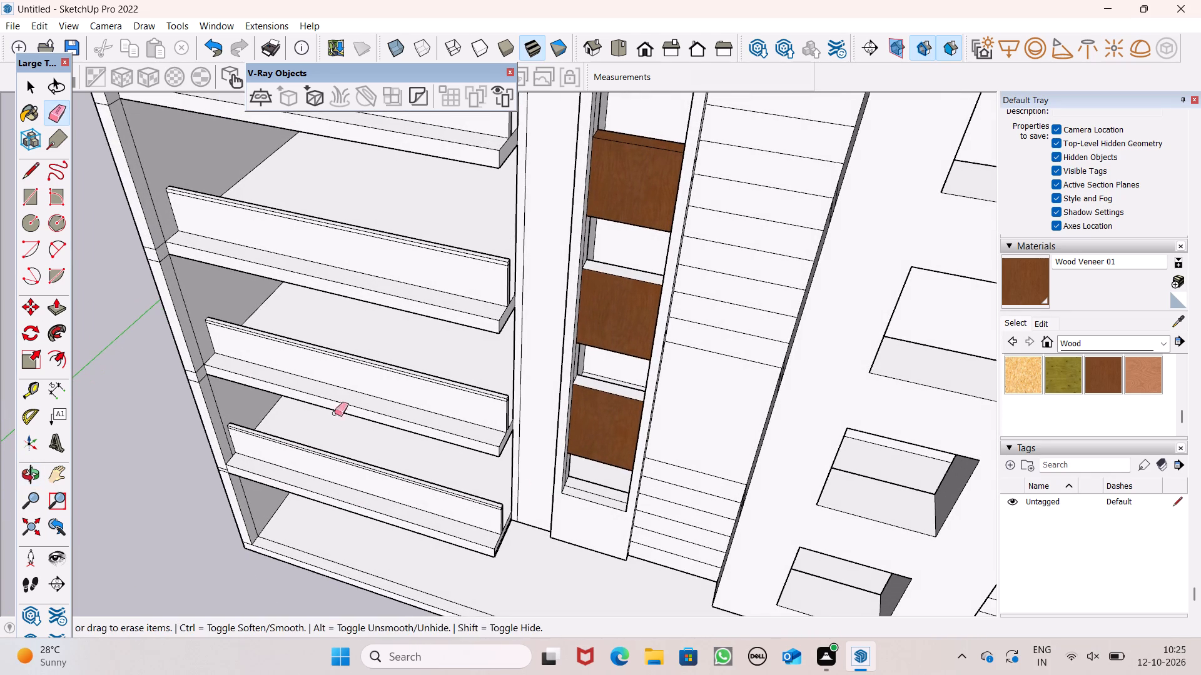
Push/Pull the narrow vertical wall face between the balcony ends and the wood-panel column by about 1' 4 3/16".
{"action": "left_click", "coordinate": [58, 309]}
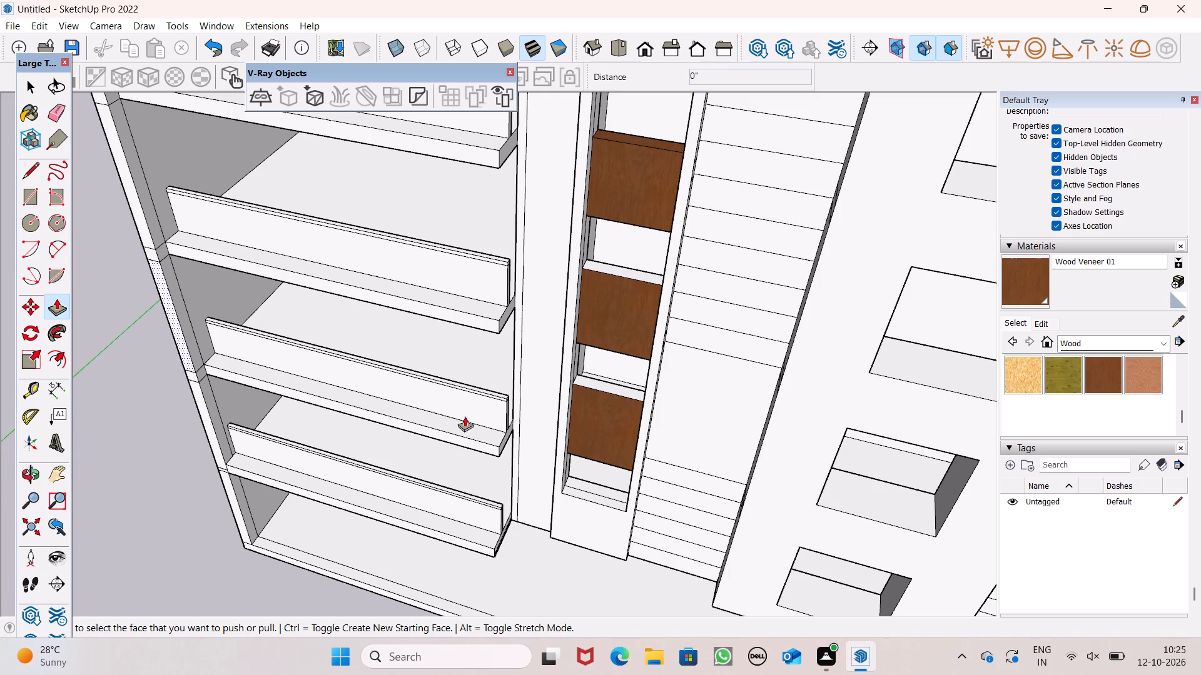
{"action": "scroll", "coordinate": [540, 416], "scroll_direction": "up", "scroll_amount": 6}
{"action": "left_click_drag", "start_coordinate": [504, 421], "coordinate": [500, 432]}
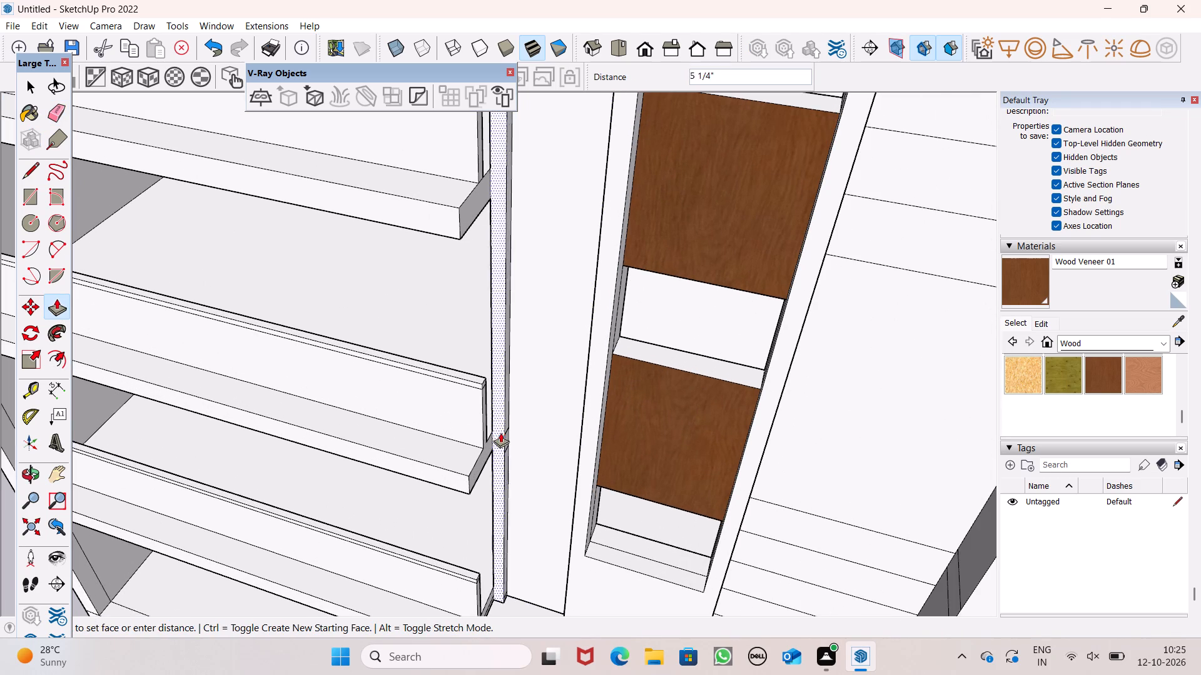
{"action": "left_click_drag", "start_coordinate": [500, 432], "coordinate": [480, 437]}
{"action": "scroll", "coordinate": [438, 388], "scroll_direction": "down", "scroll_amount": 11}
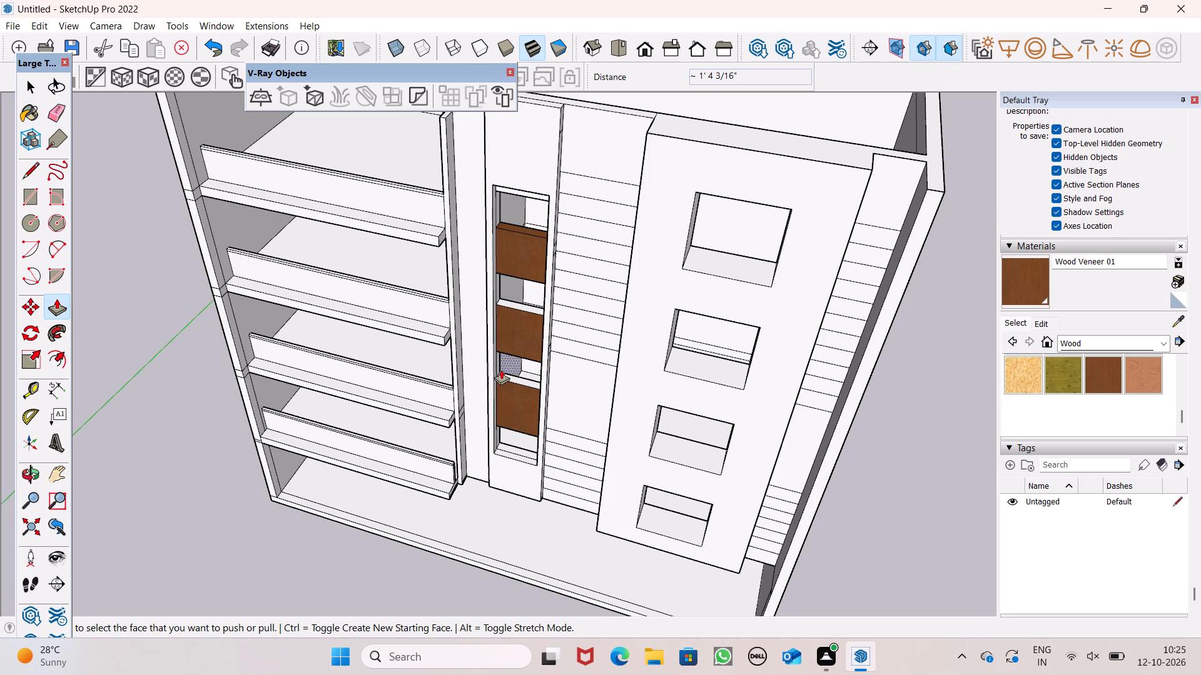
Push/Pull the short remaining segment of that narrow wall face, just below the roof slab, by about 1' 4 3/16".
{"action": "scroll", "coordinate": [502, 369], "scroll_direction": "down", "scroll_amount": 5}
{"action": "middle_click_drag", "start_coordinate": [503, 424], "coordinate": [714, 269]}
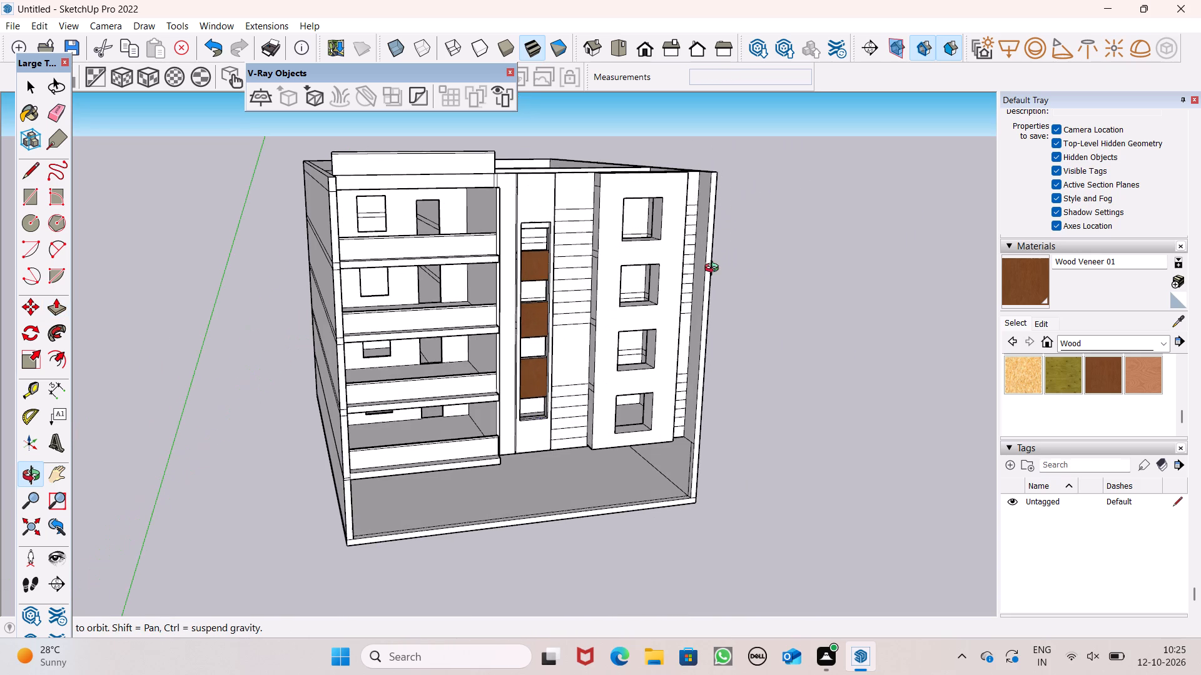
{"action": "scroll", "coordinate": [463, 129], "scroll_direction": "up", "scroll_amount": 6}
{"action": "middle_click_drag", "start_coordinate": [511, 216], "coordinate": [452, 332]}
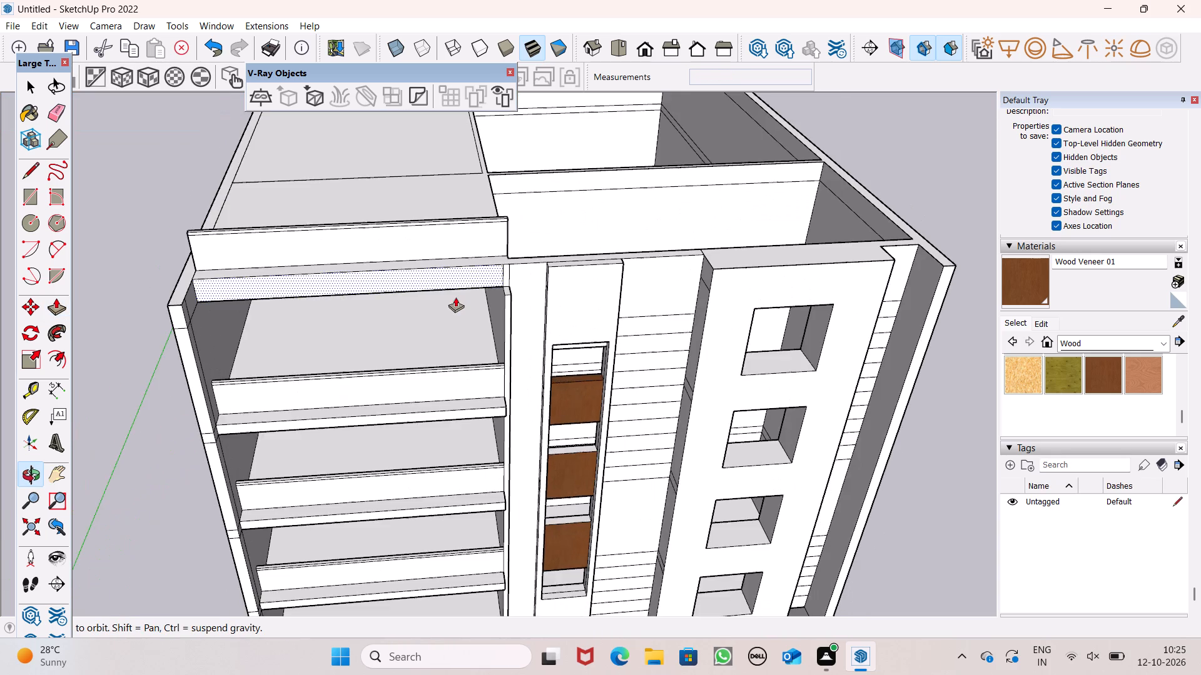
{"action": "scroll", "coordinate": [483, 271], "scroll_direction": "up", "scroll_amount": 6}
{"action": "left_click_drag", "start_coordinate": [529, 283], "coordinate": [530, 313]}
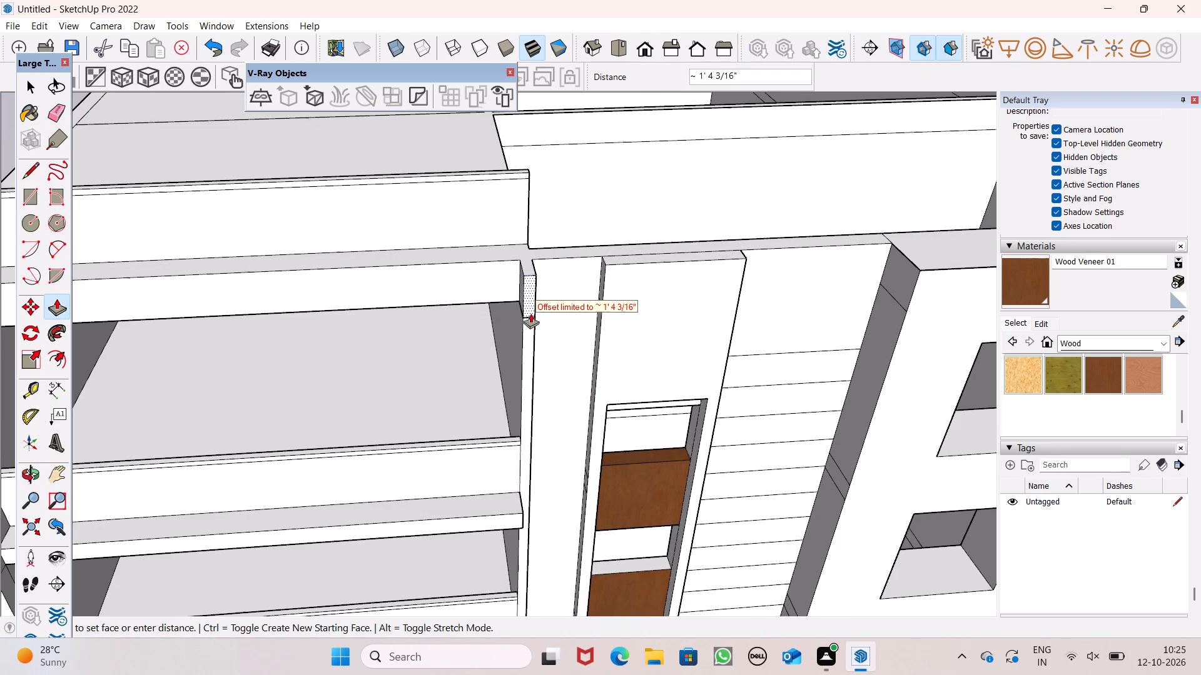
{"action": "left_click_drag", "start_coordinate": [530, 313], "coordinate": [525, 318]}
{"action": "key", "text": "space"}
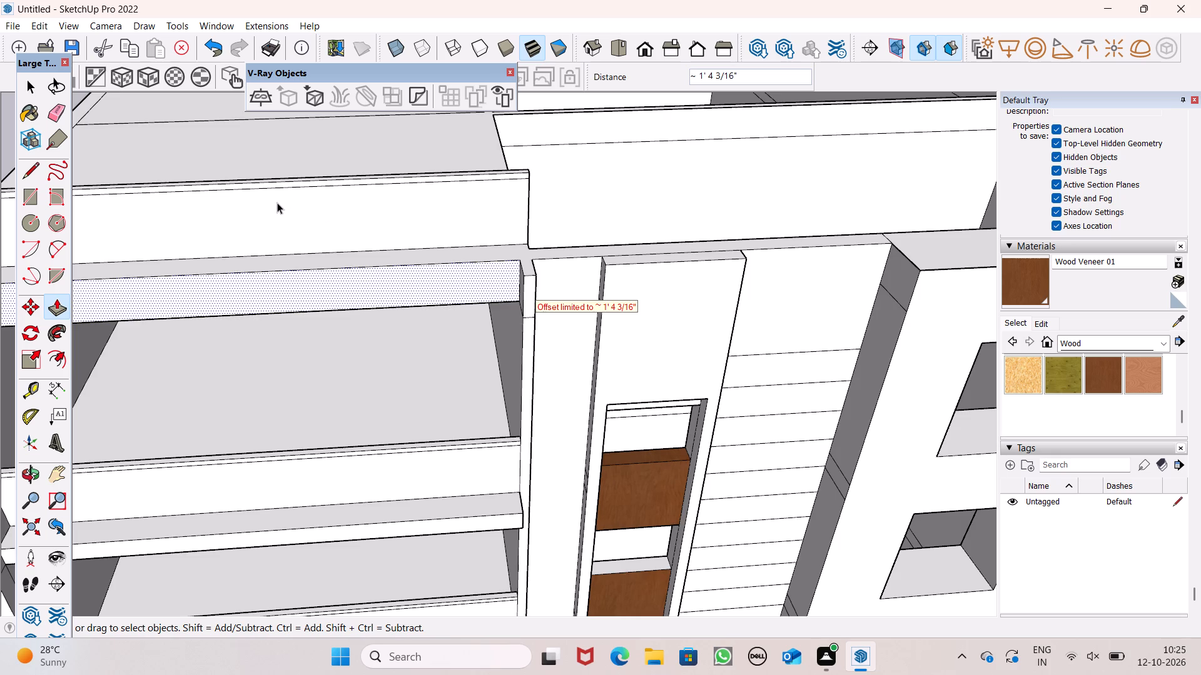
Examine the front facade, the roof and the ends of the lower balcony slabs beside the outer corner column from several angles.
{"action": "scroll", "coordinate": [283, 208], "scroll_direction": "down", "scroll_amount": 6}
{"action": "scroll", "coordinate": [514, 187], "scroll_direction": "down", "scroll_amount": 6}
{"action": "middle_click_drag", "start_coordinate": [484, 274], "coordinate": [481, 257]}
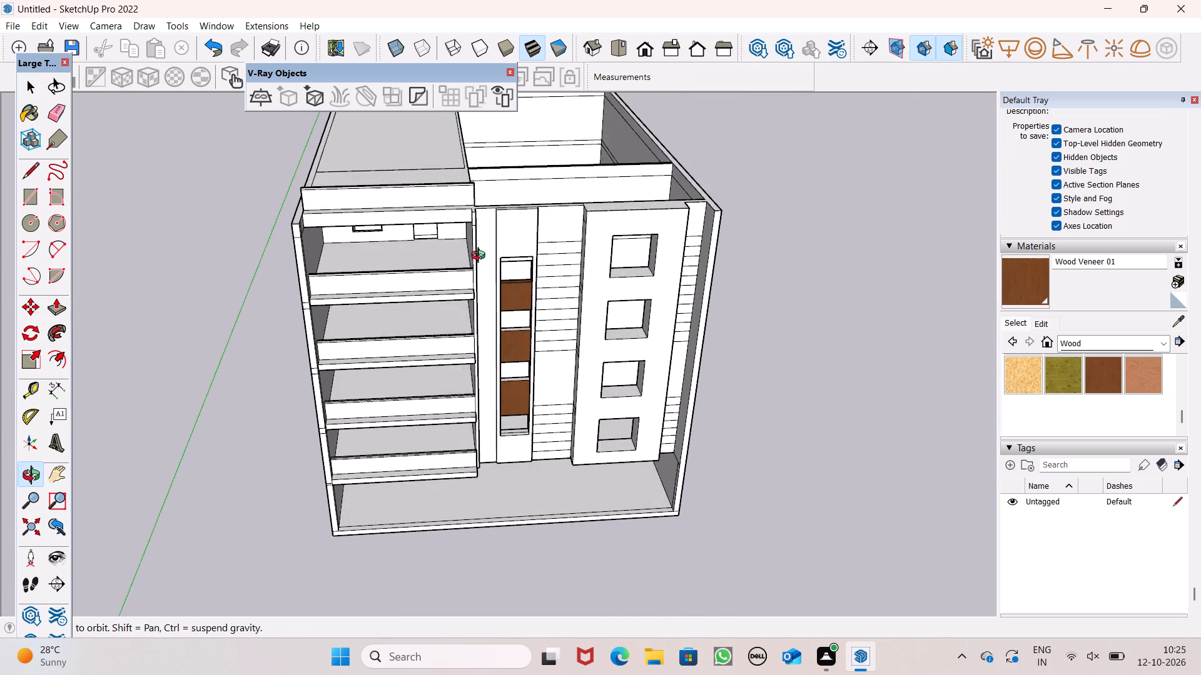
{"action": "middle_click_drag", "start_coordinate": [481, 257], "coordinate": [487, 317]}
{"action": "scroll", "coordinate": [425, 271], "scroll_direction": "down", "scroll_amount": 4}
{"action": "scroll", "coordinate": [371, 191], "scroll_direction": "down", "scroll_amount": 4}
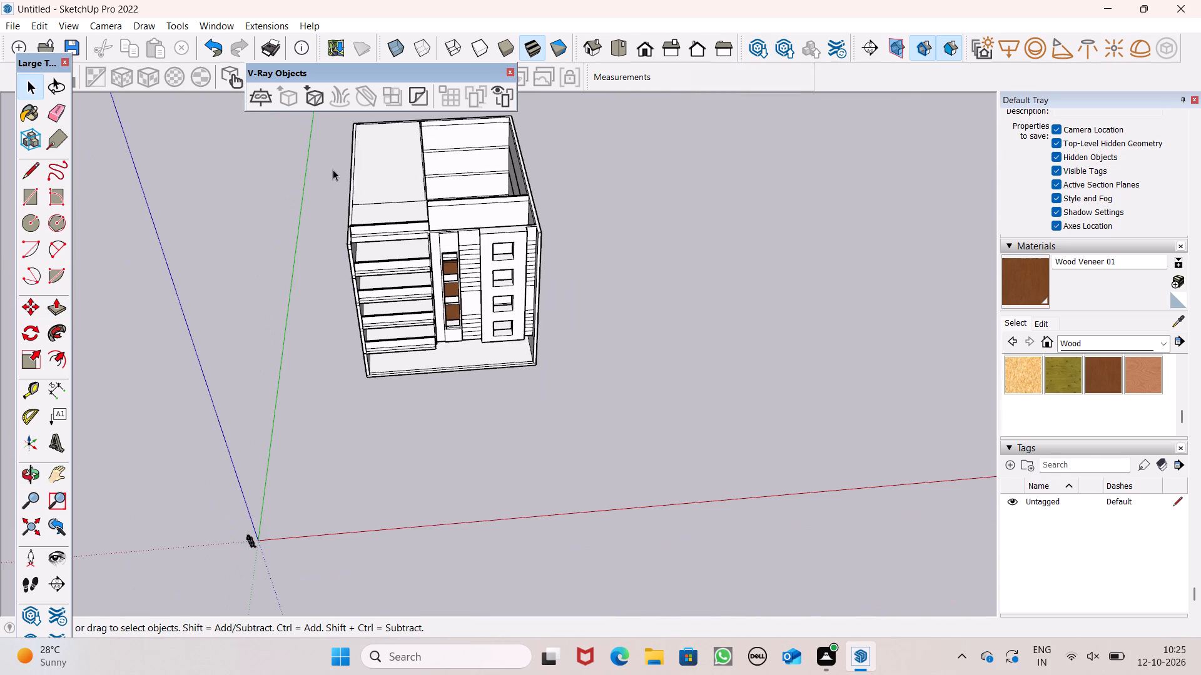
{"action": "scroll", "coordinate": [333, 169], "scroll_direction": "down", "scroll_amount": 1}
{"action": "scroll", "coordinate": [333, 169], "scroll_direction": "up", "scroll_amount": 2}
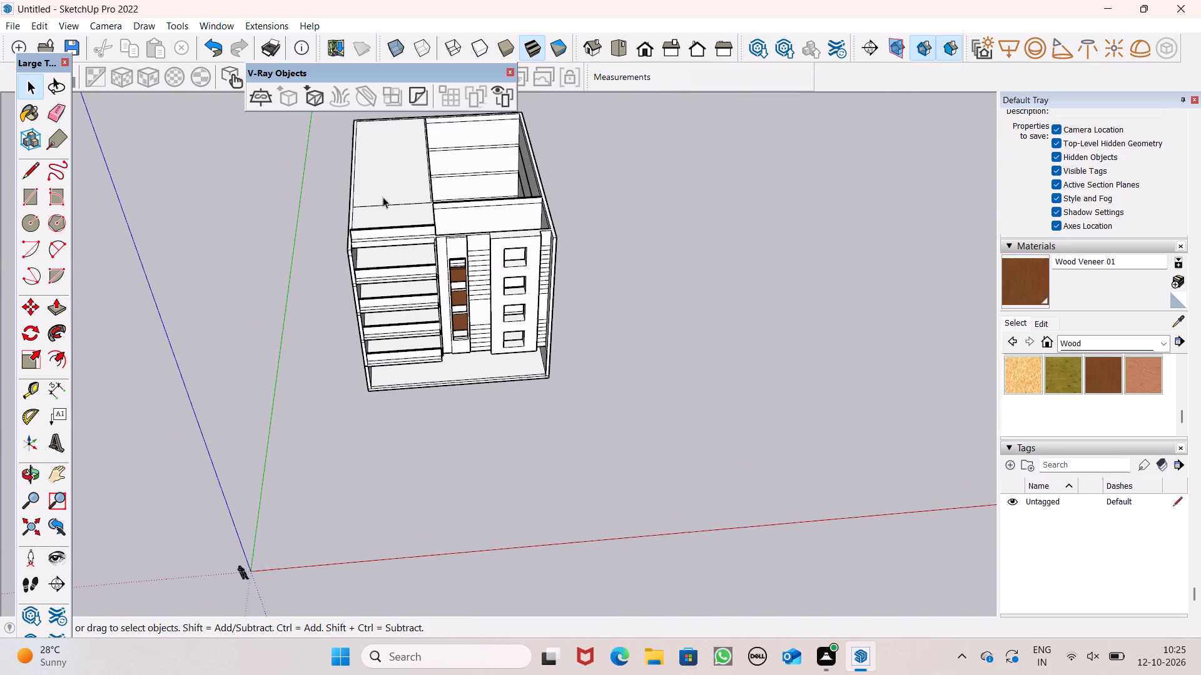
{"action": "scroll", "coordinate": [388, 241], "scroll_direction": "down", "scroll_amount": 3}
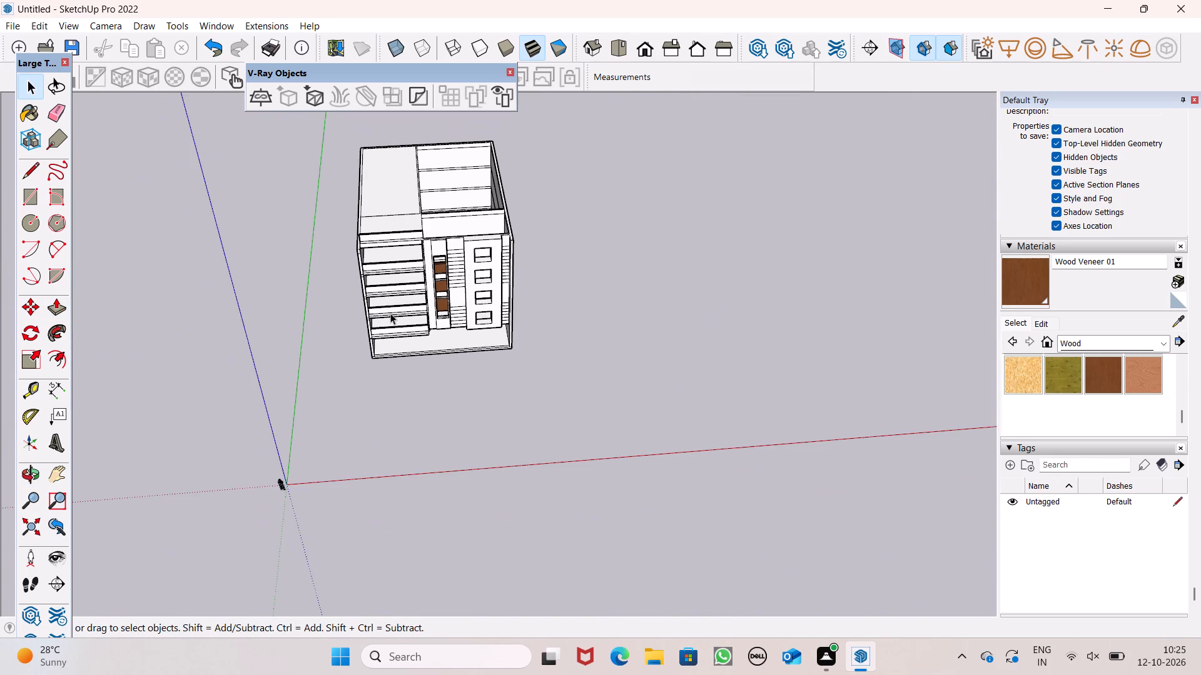
{"action": "middle_click_drag", "start_coordinate": [390, 313], "coordinate": [390, 82]}
{"action": "scroll", "coordinate": [436, 365], "scroll_direction": "up", "scroll_amount": 8}
{"action": "middle_click_drag", "start_coordinate": [410, 289], "coordinate": [407, 376]}
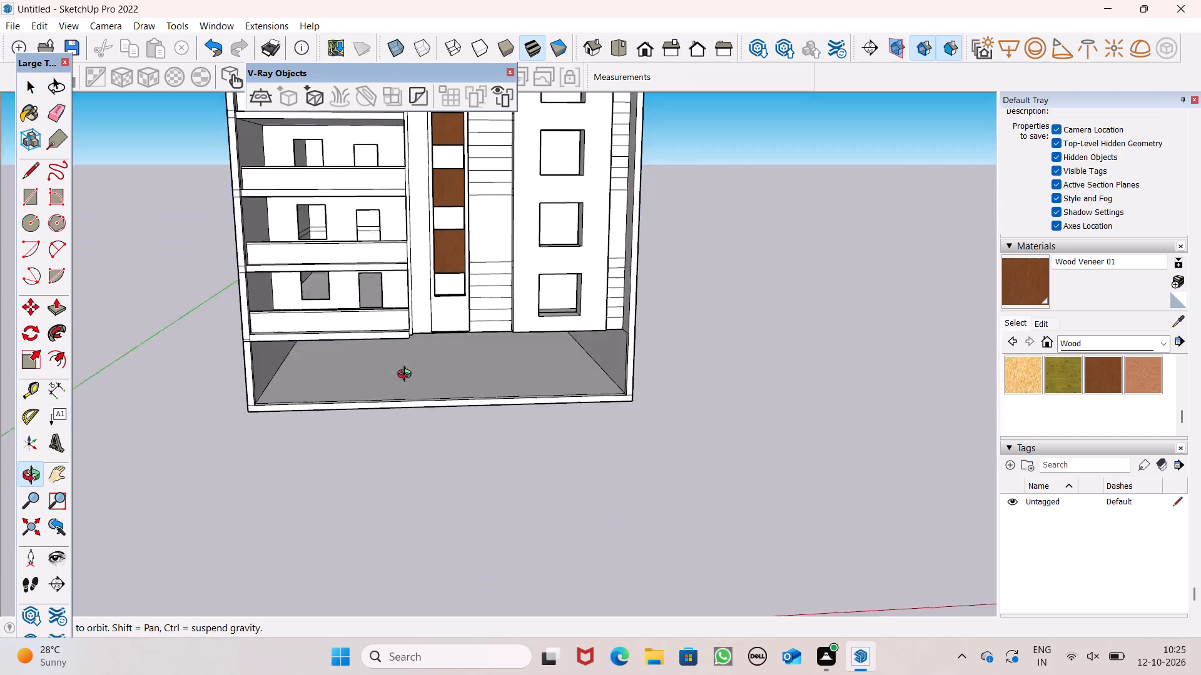
{"action": "middle_click_drag", "start_coordinate": [407, 376], "coordinate": [390, 447]}
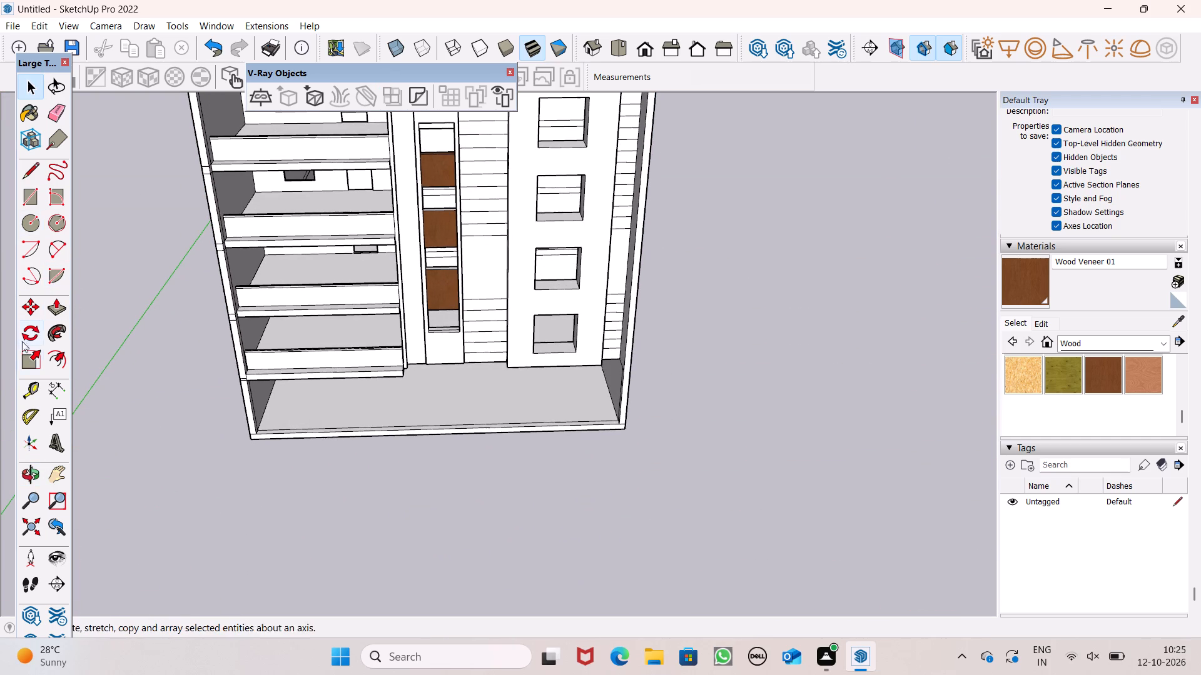
{"action": "left_click_drag", "start_coordinate": [21, 172], "coordinate": [31, 190]}
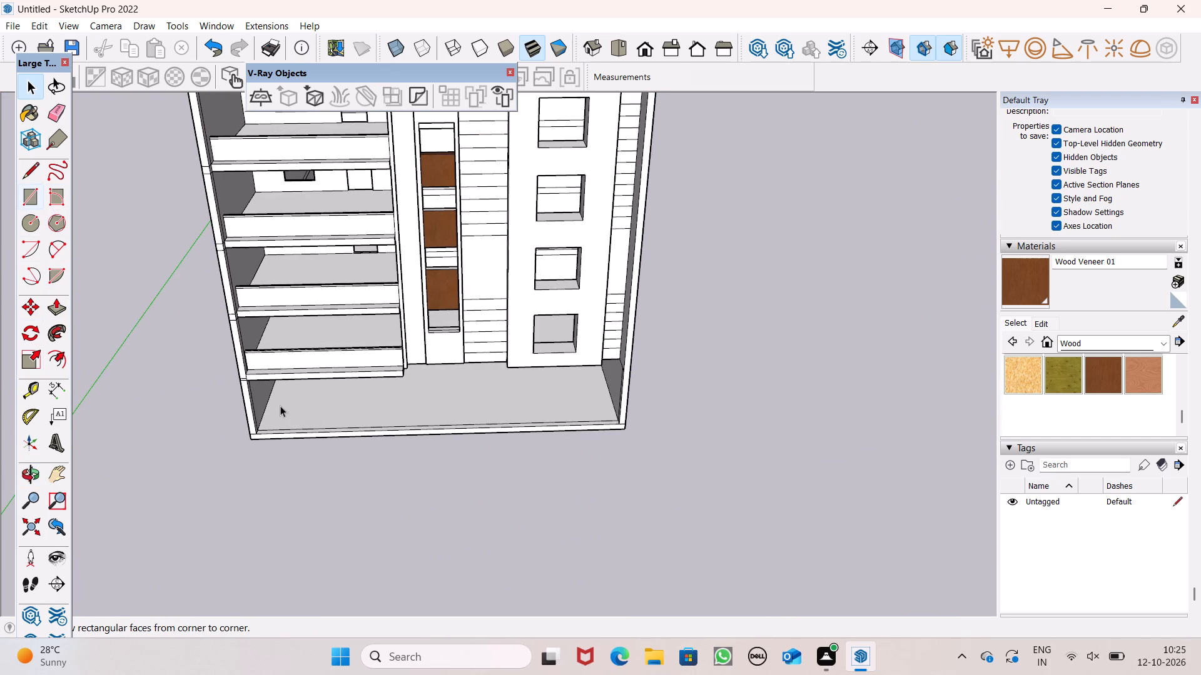
{"action": "middle_click_drag", "start_coordinate": [265, 436], "coordinate": [266, 377]}
{"action": "scroll", "coordinate": [230, 318], "scroll_direction": "up", "scroll_amount": 1}
{"action": "middle_click_drag", "start_coordinate": [231, 313], "coordinate": [282, 270]}
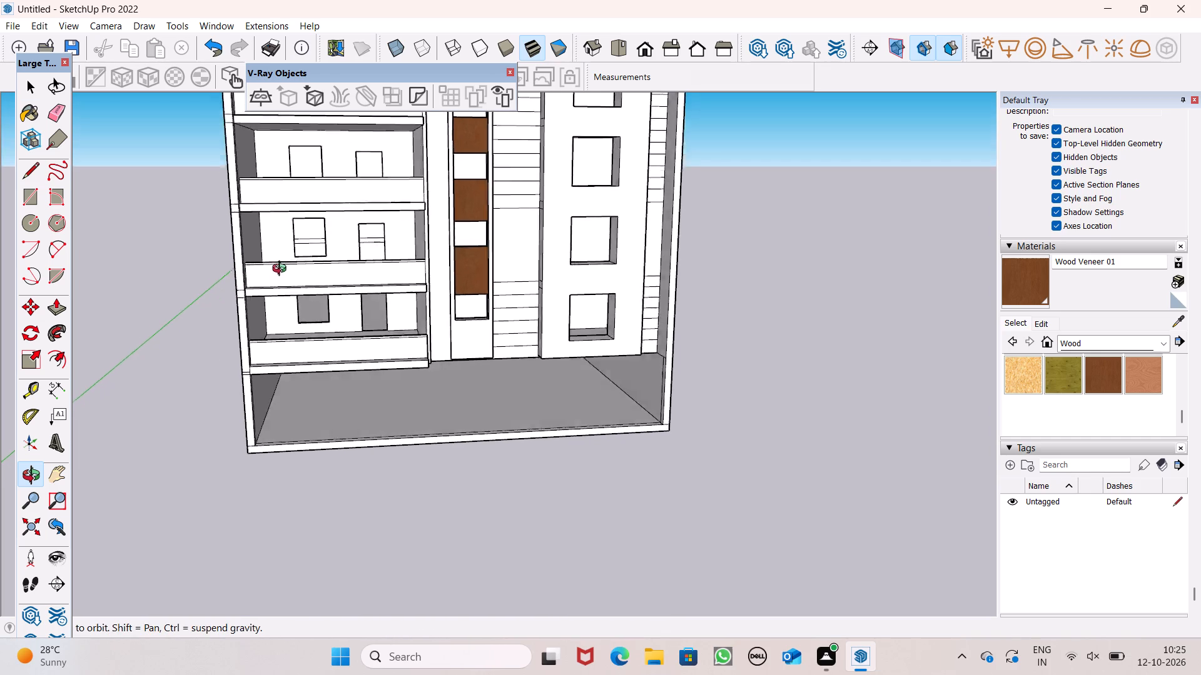
{"action": "middle_click_drag", "start_coordinate": [282, 270], "coordinate": [286, 268]}
{"action": "middle_click_drag", "start_coordinate": [278, 290], "coordinate": [283, 405]}
{"action": "scroll", "coordinate": [245, 369], "scroll_direction": "up", "scroll_amount": 9}
{"action": "middle_click_drag", "start_coordinate": [265, 365], "coordinate": [273, 382]}
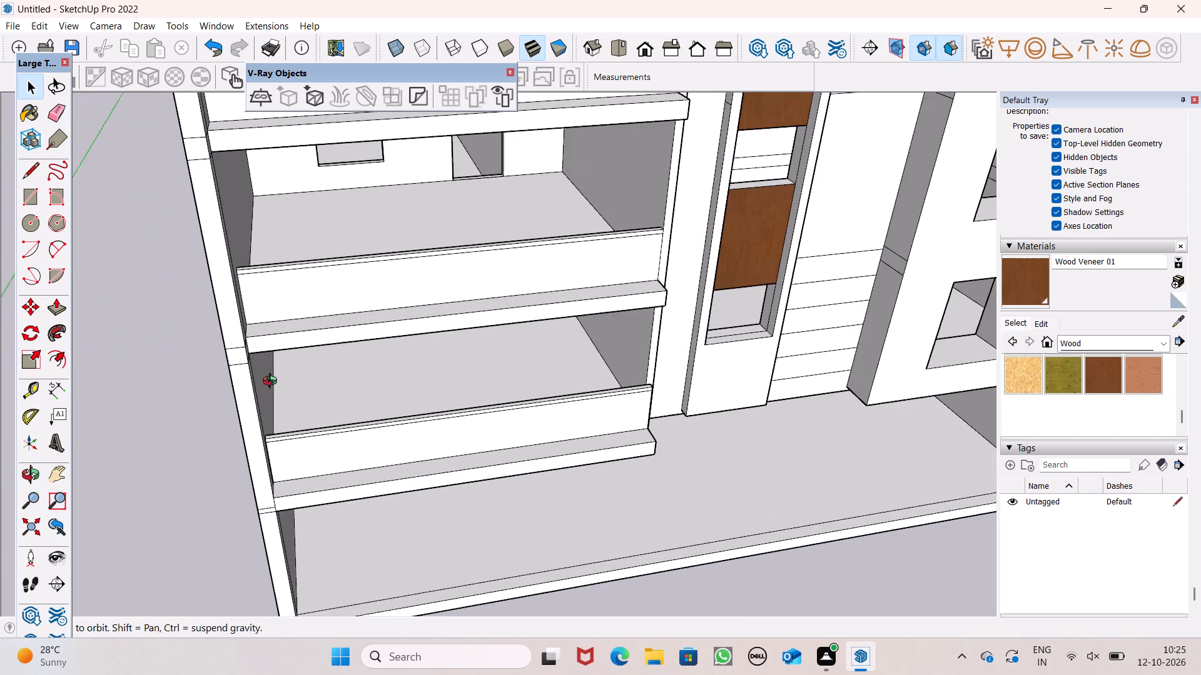
{"action": "middle_click_drag", "start_coordinate": [273, 382], "coordinate": [266, 379]}
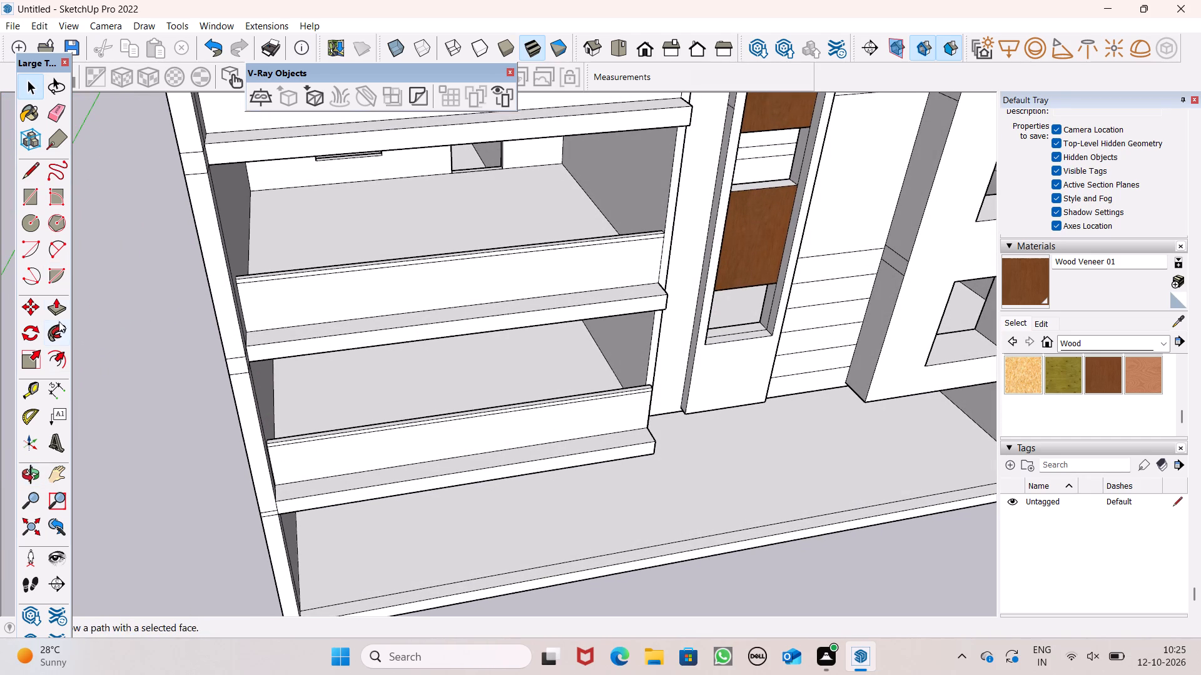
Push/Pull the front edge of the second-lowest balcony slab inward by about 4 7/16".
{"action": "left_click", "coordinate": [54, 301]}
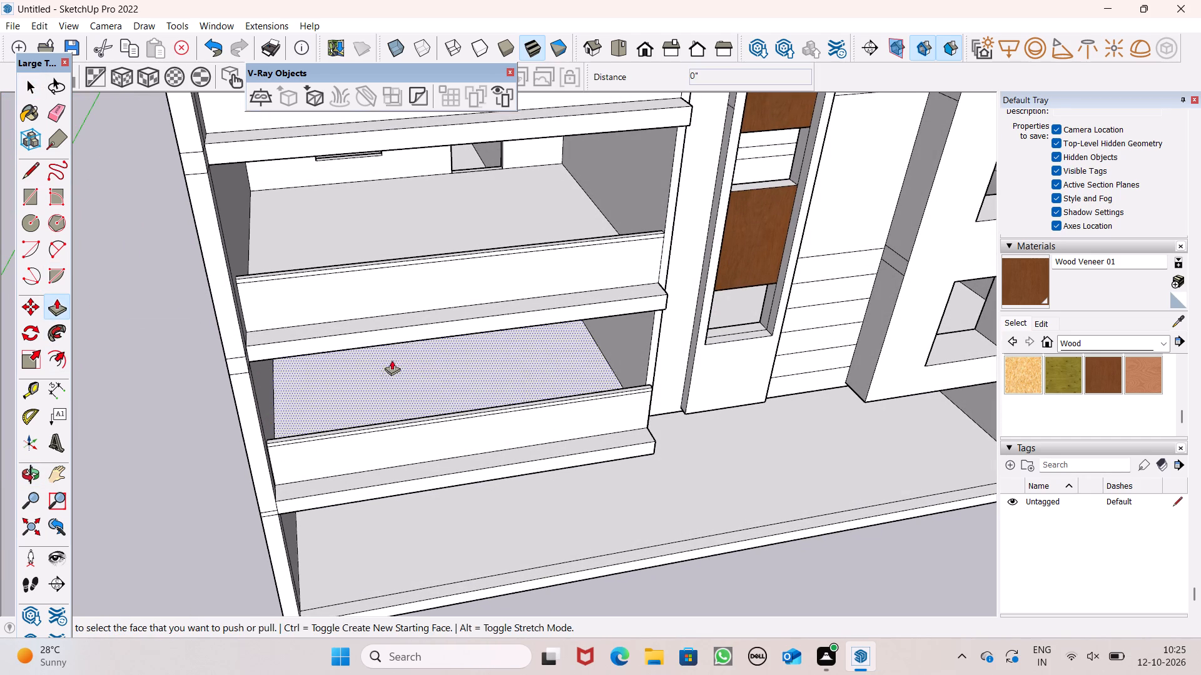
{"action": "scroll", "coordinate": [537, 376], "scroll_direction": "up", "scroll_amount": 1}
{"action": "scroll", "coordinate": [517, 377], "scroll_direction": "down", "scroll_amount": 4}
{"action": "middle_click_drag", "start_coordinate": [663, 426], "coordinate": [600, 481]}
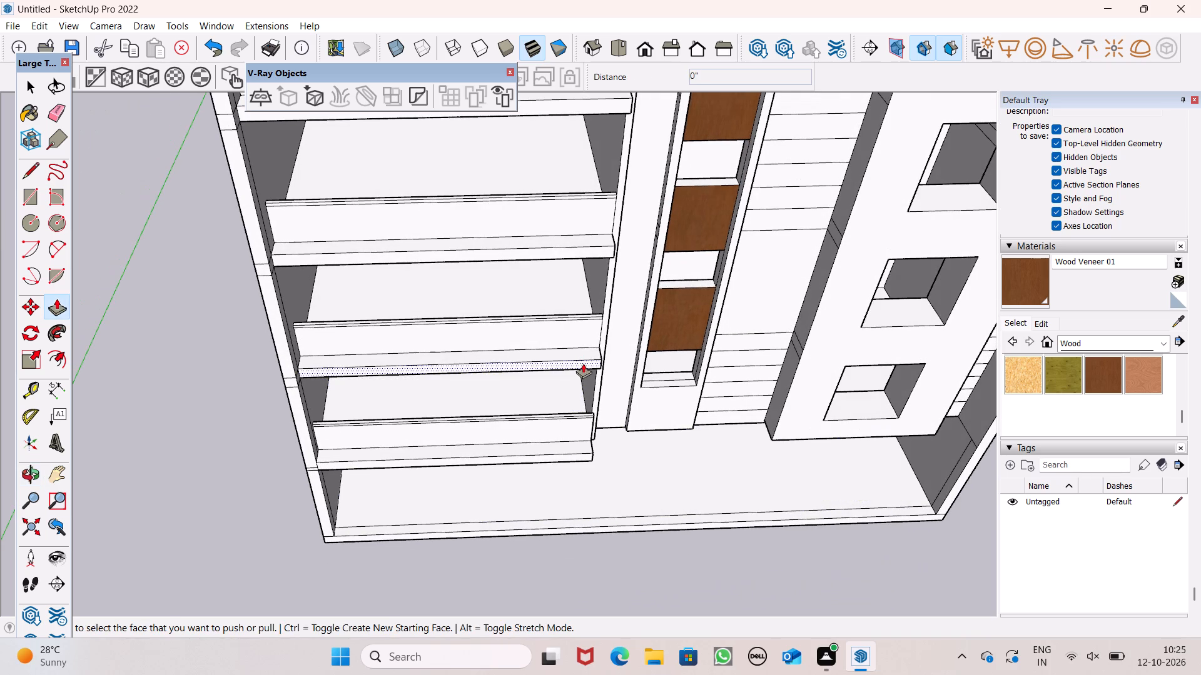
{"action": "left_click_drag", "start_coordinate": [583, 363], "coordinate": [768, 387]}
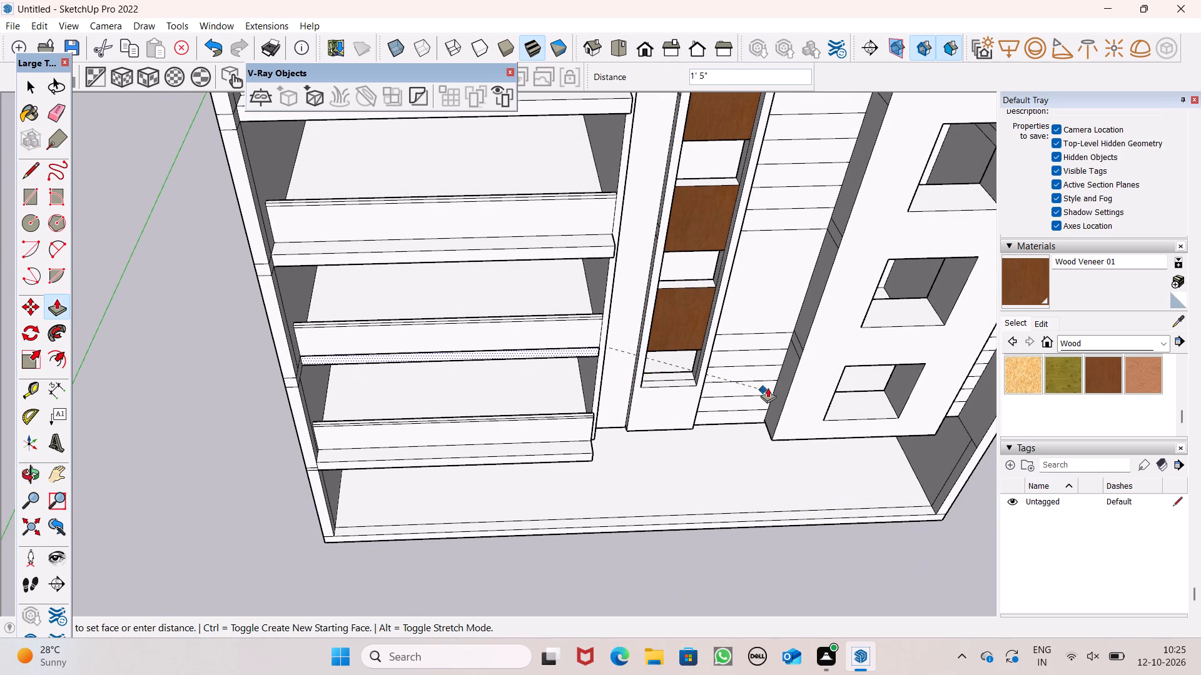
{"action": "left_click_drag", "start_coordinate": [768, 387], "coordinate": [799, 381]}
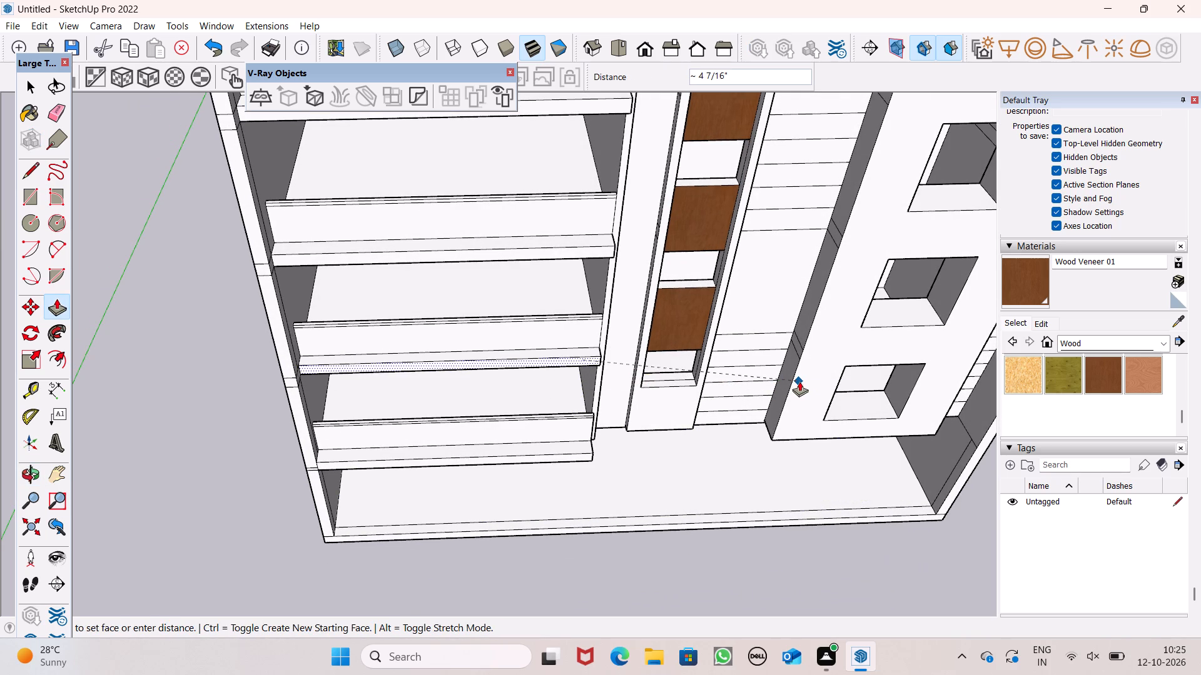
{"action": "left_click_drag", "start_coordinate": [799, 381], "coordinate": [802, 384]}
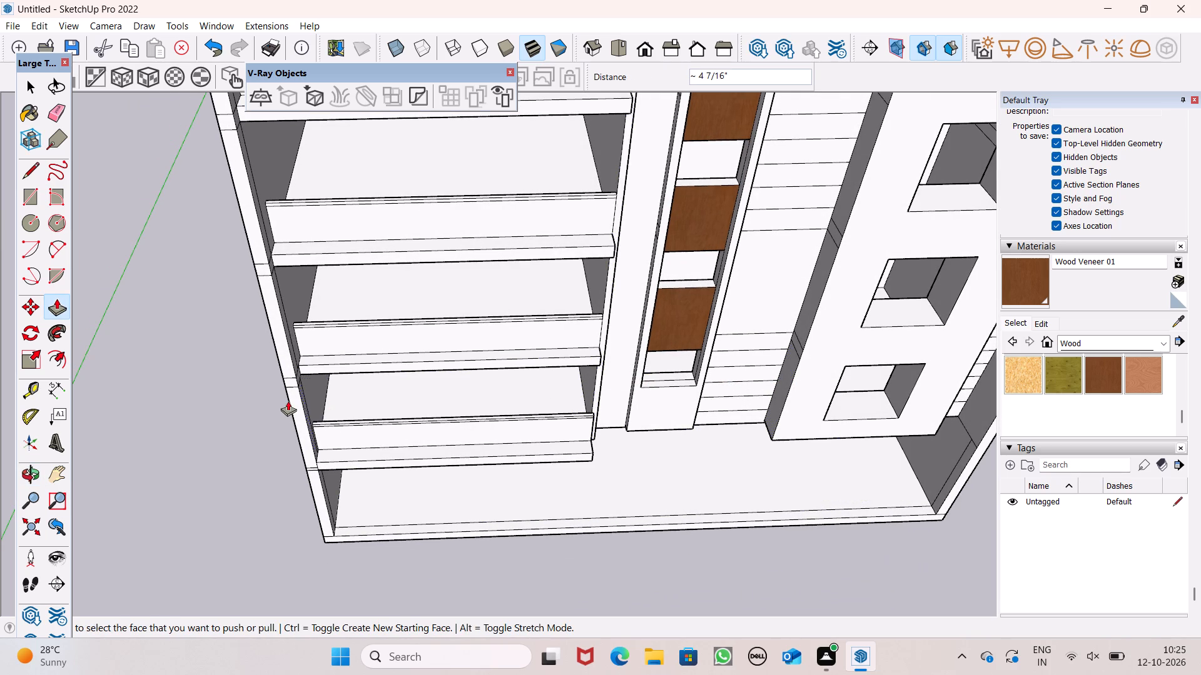
Push/Pull the second-lowest balcony slab's front edge outward by about 1' 4 7/16" to the corner column's face, plus a further 9 3/16".
{"action": "scroll", "coordinate": [287, 401], "scroll_direction": "up", "scroll_amount": 6}
{"action": "left_click_drag", "start_coordinate": [342, 338], "coordinate": [295, 374]}
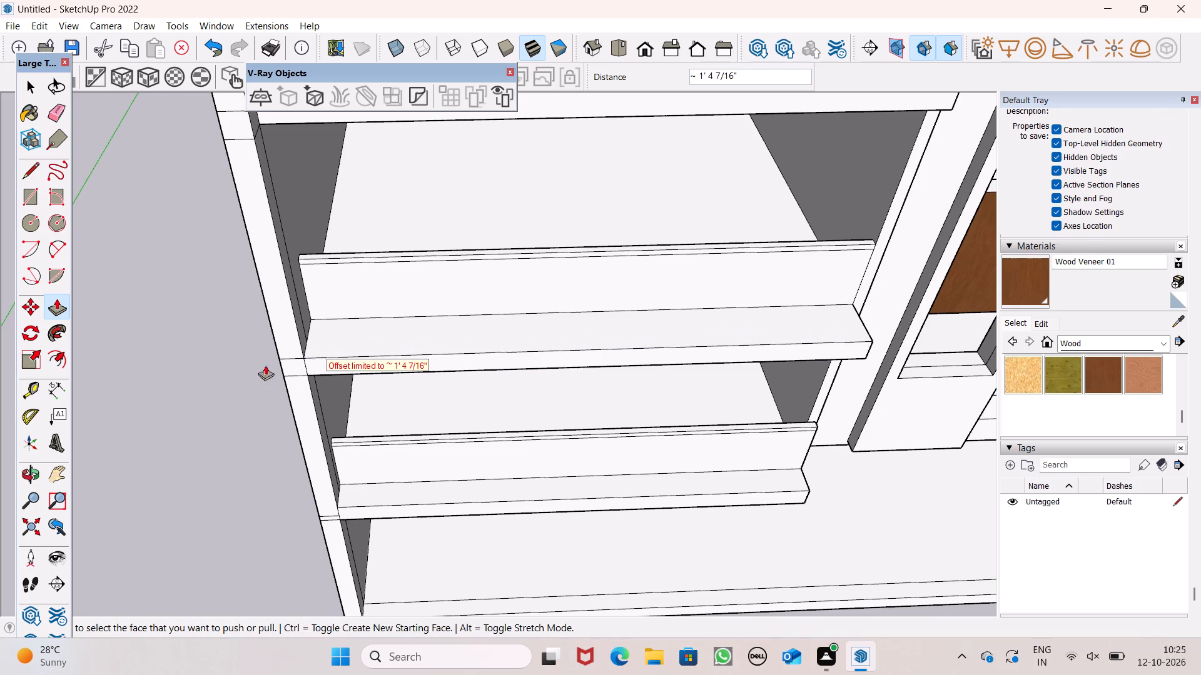
{"action": "scroll", "coordinate": [247, 325], "scroll_direction": "down", "scroll_amount": 3}
{"action": "middle_click_drag", "start_coordinate": [307, 431], "coordinate": [377, 388]}
{"action": "scroll", "coordinate": [284, 377], "scroll_direction": "up", "scroll_amount": 6}
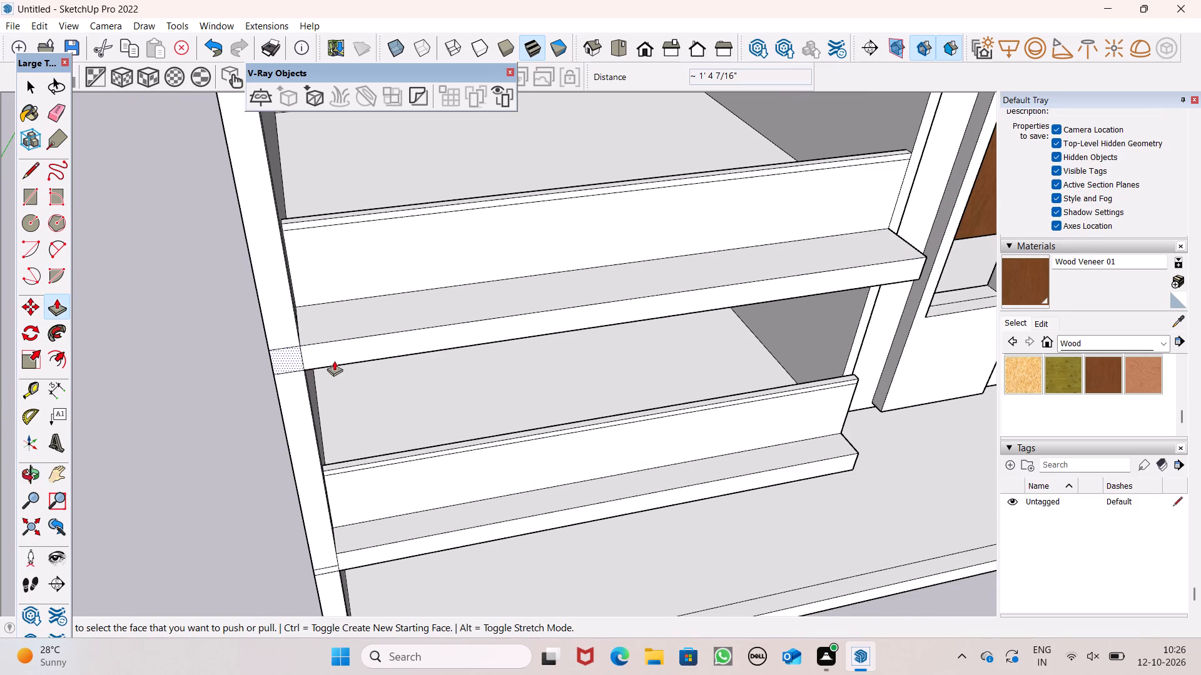
{"action": "left_click_drag", "start_coordinate": [337, 350], "coordinate": [341, 363]}
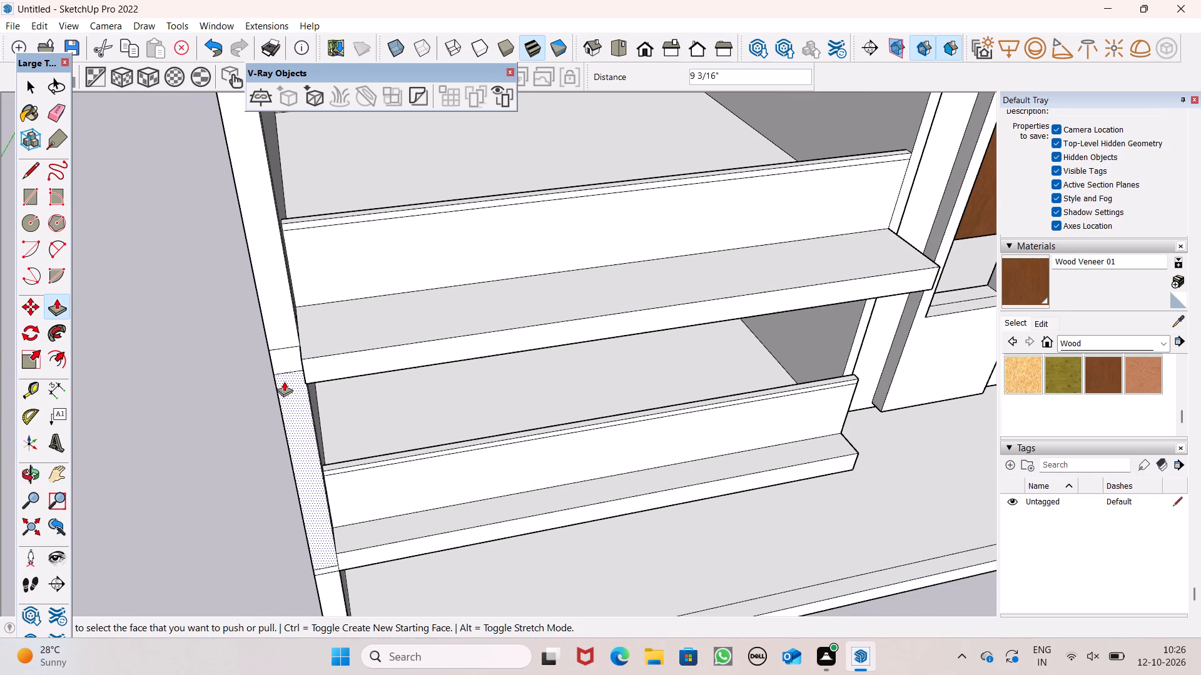
Push/Pull that slab's projecting end face about 11 7/16" across the corner column, plus 1/8" to reach the outer side wall.
{"action": "scroll", "coordinate": [291, 376], "scroll_direction": "up", "scroll_amount": 3}
{"action": "middle_click_drag", "start_coordinate": [293, 376], "coordinate": [371, 369]}
{"action": "scroll", "coordinate": [357, 383], "scroll_direction": "up", "scroll_amount": 3}
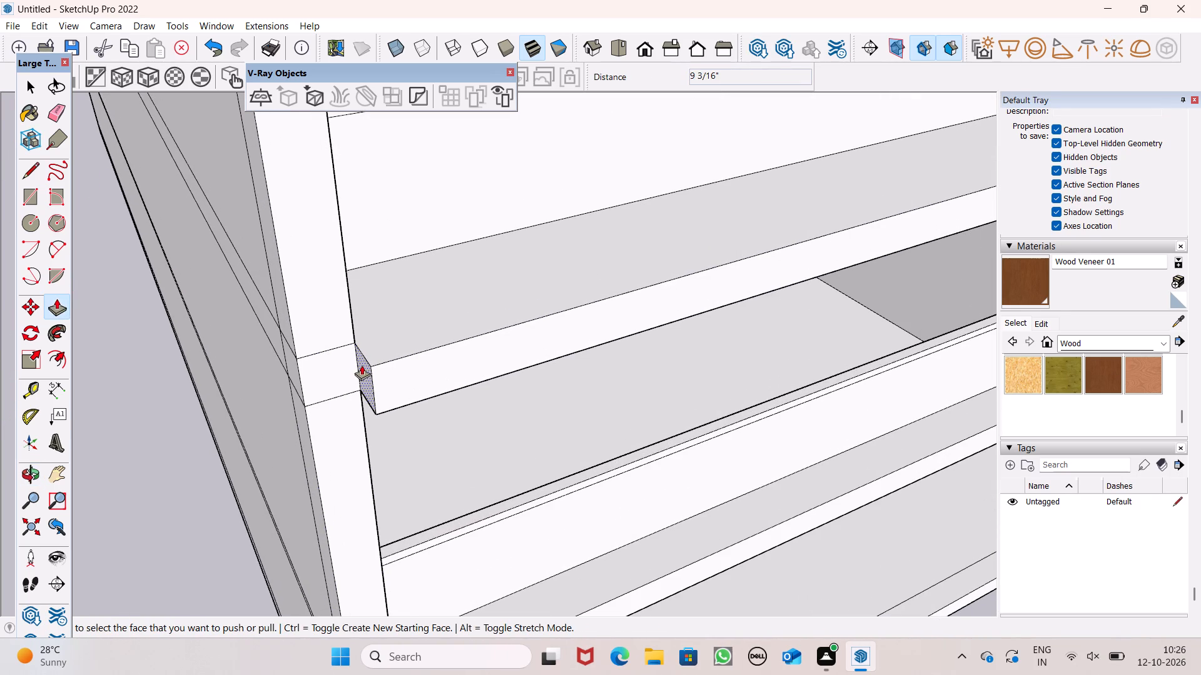
{"action": "left_click_drag", "start_coordinate": [364, 365], "coordinate": [308, 382]}
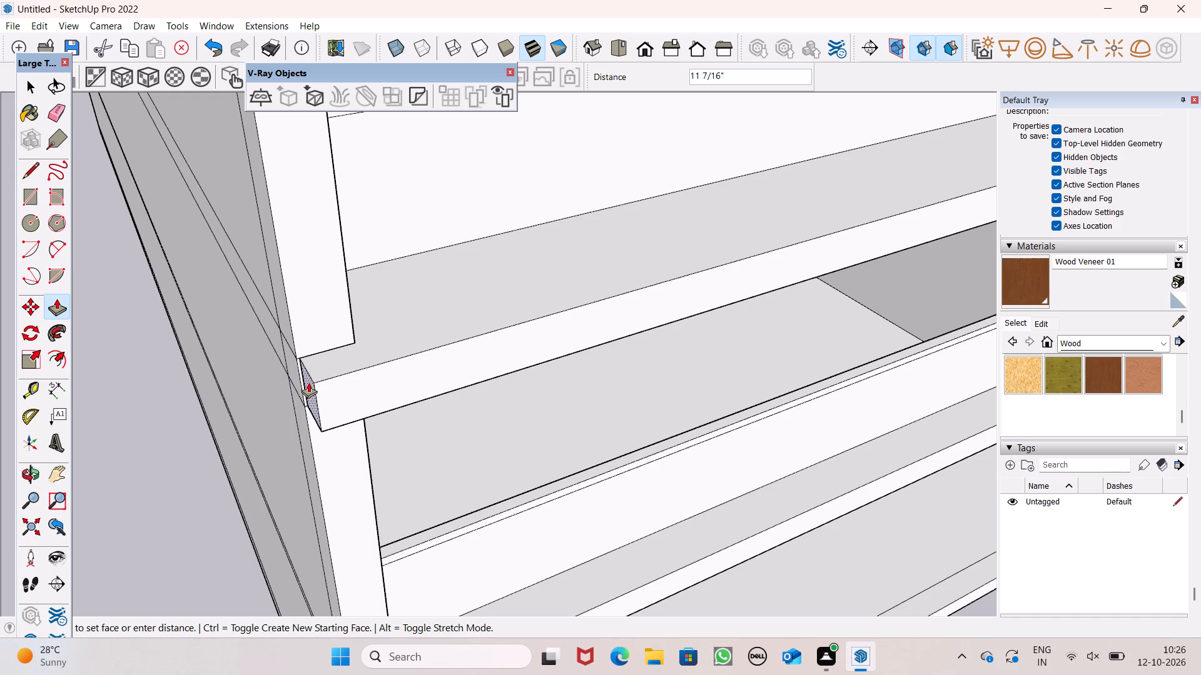
{"action": "left_click_drag", "start_coordinate": [308, 382], "coordinate": [307, 387]}
{"action": "scroll", "coordinate": [315, 332], "scroll_direction": "down", "scroll_amount": 5}
{"action": "middle_click_drag", "start_coordinate": [325, 409], "coordinate": [327, 411]}
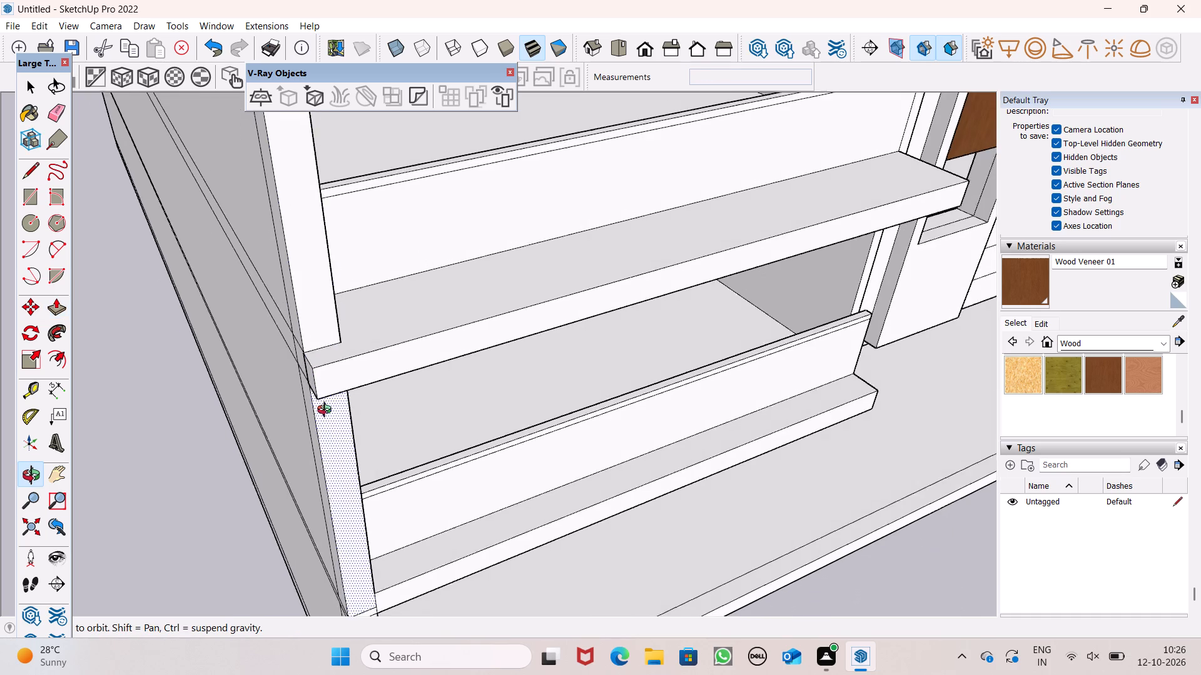
{"action": "middle_click_drag", "start_coordinate": [327, 411], "coordinate": [420, 334]}
{"action": "scroll", "coordinate": [428, 306], "scroll_direction": "up", "scroll_amount": 14}
{"action": "left_click_drag", "start_coordinate": [407, 285], "coordinate": [380, 357]}
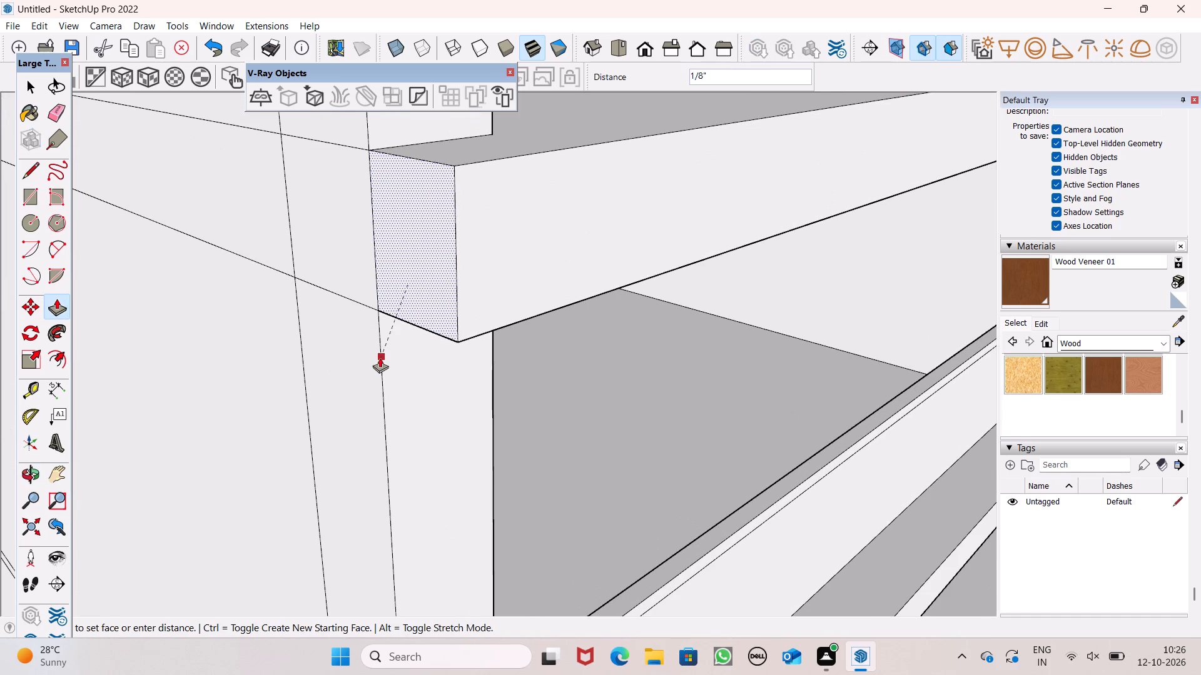
{"action": "left_click_drag", "start_coordinate": [380, 357], "coordinate": [370, 356]}
Push/Pull the front face of the outer corner column between the two lowest balcony slabs outward by 9 3/16".
{"action": "scroll", "coordinate": [334, 270], "scroll_direction": "down", "scroll_amount": 19}
{"action": "middle_click_drag", "start_coordinate": [362, 311], "coordinate": [363, 295]}
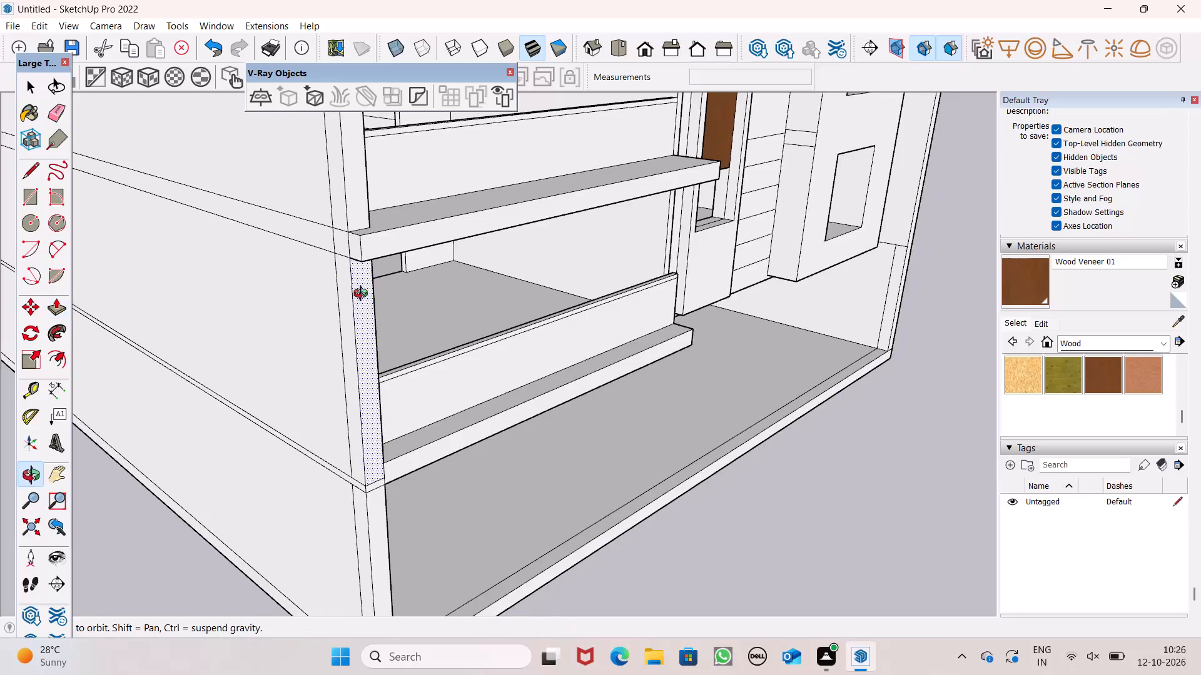
{"action": "middle_click_drag", "start_coordinate": [363, 295], "coordinate": [124, 331]}
{"action": "scroll", "coordinate": [269, 419], "scroll_direction": "up", "scroll_amount": 5}
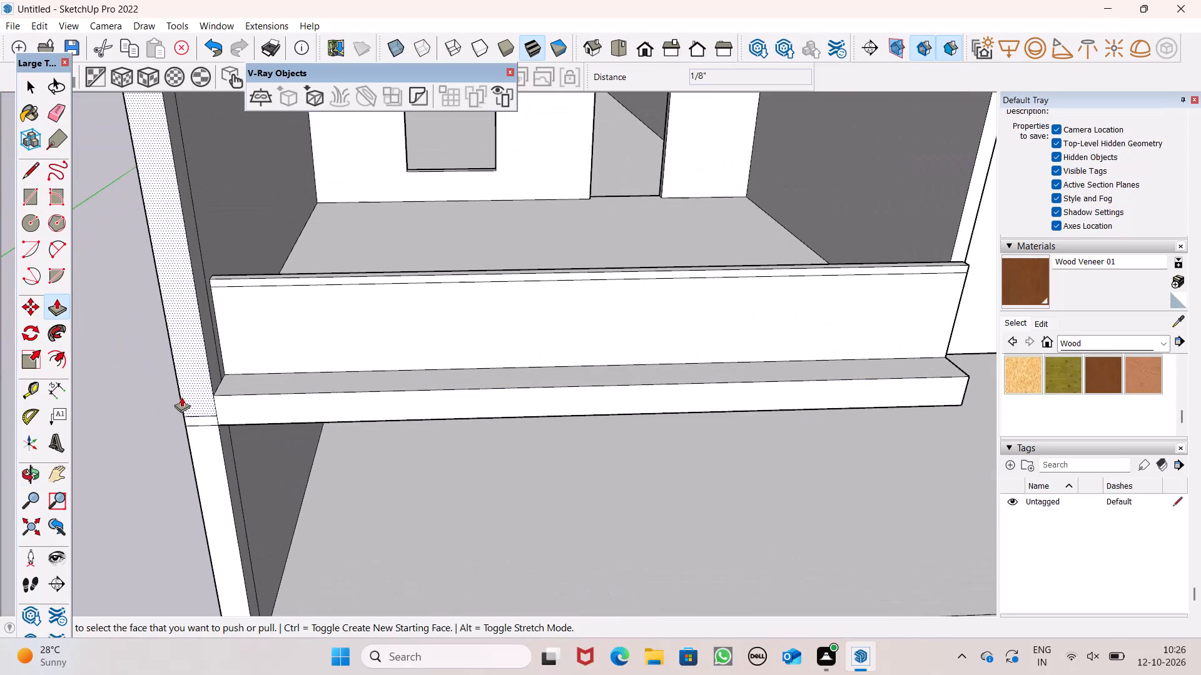
{"action": "scroll", "coordinate": [263, 409], "scroll_direction": "down", "scroll_amount": 4}
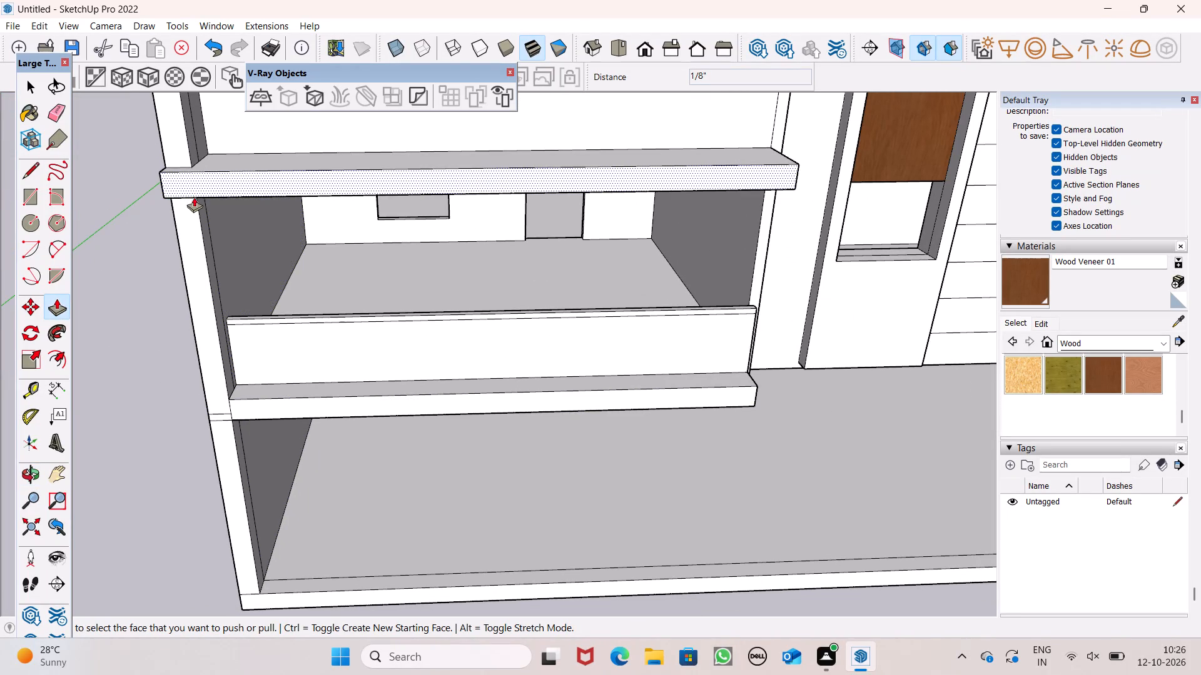
{"action": "scroll", "coordinate": [223, 233], "scroll_direction": "down", "scroll_amount": 3}
{"action": "middle_click_drag", "start_coordinate": [248, 436], "coordinate": [298, 358]}
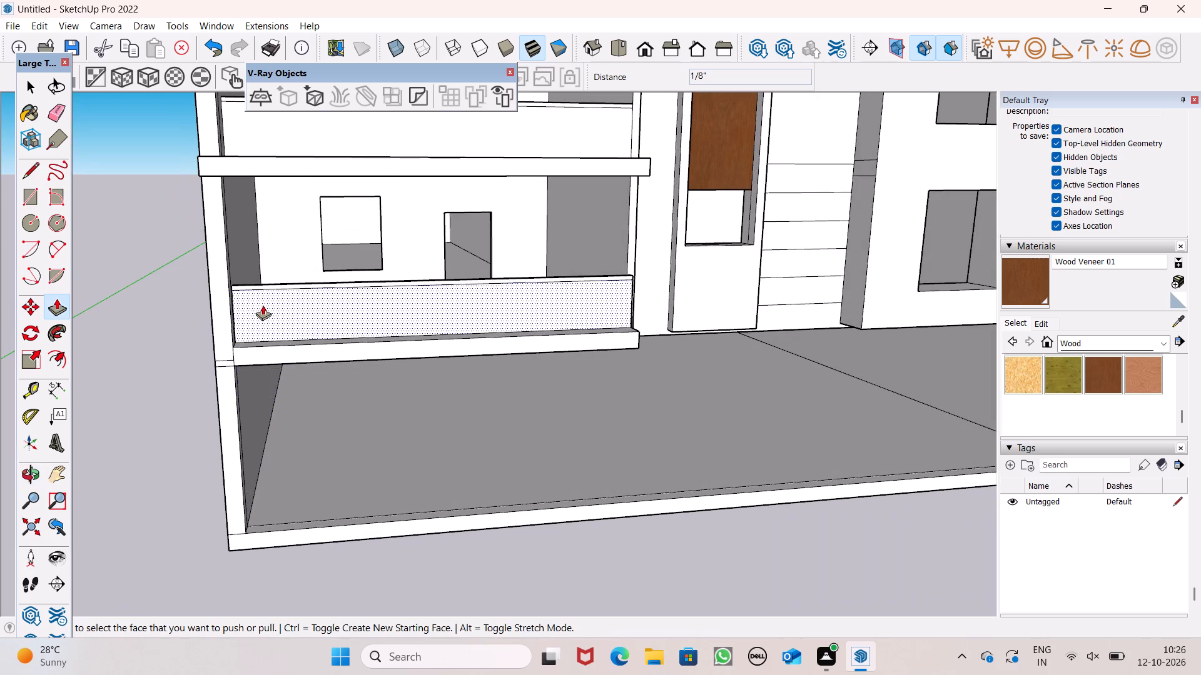
{"action": "middle_click_drag", "start_coordinate": [300, 316], "coordinate": [128, 373]}
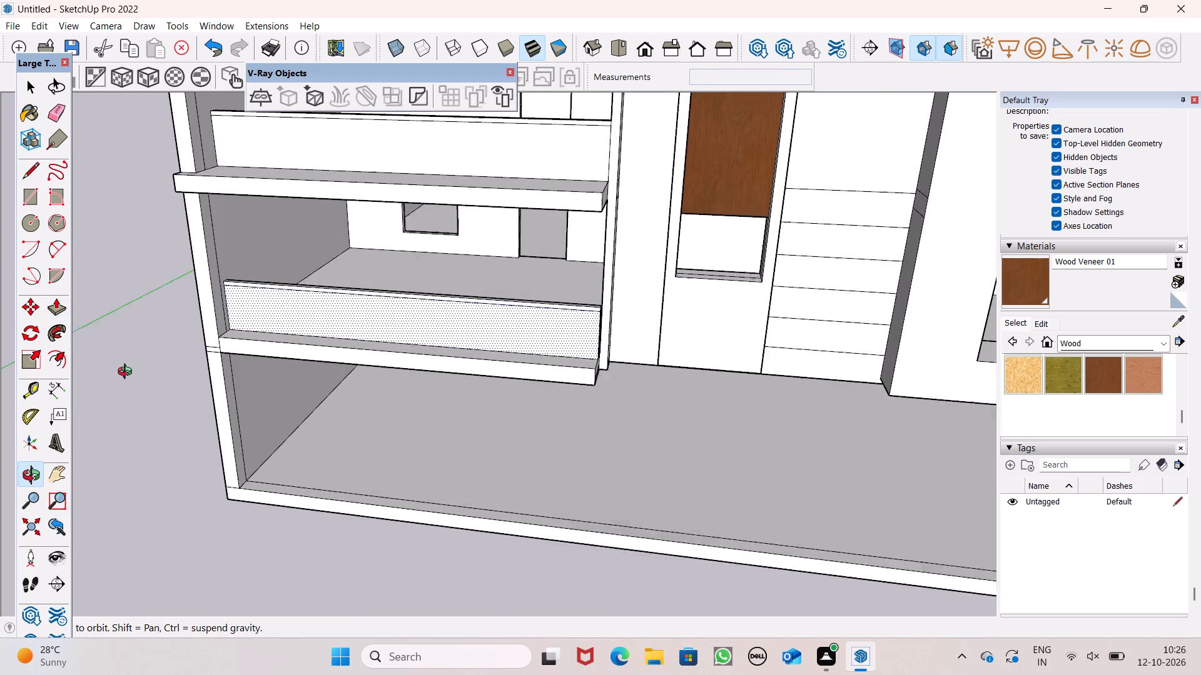
{"action": "middle_click_drag", "start_coordinate": [128, 373], "coordinate": [129, 373]}
{"action": "middle_click_drag", "start_coordinate": [195, 336], "coordinate": [216, 137]}
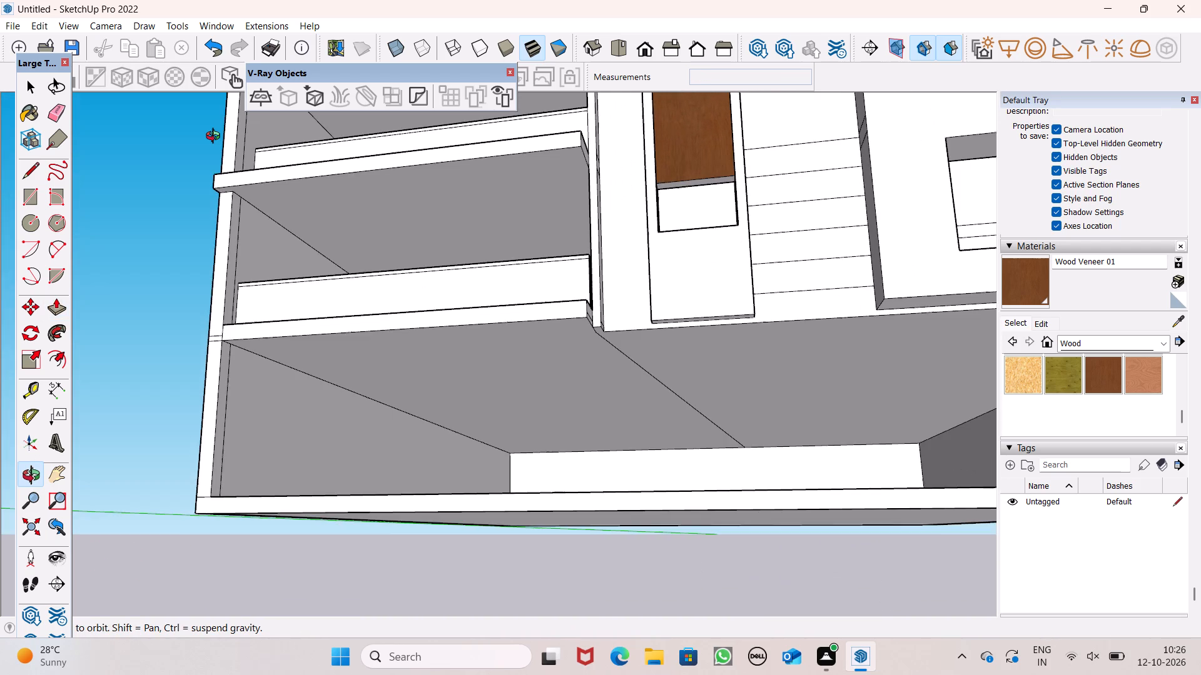
{"action": "middle_click_drag", "start_coordinate": [216, 137], "coordinate": [218, 139]}
{"action": "scroll", "coordinate": [223, 226], "scroll_direction": "up", "scroll_amount": 5}
{"action": "left_click_drag", "start_coordinate": [215, 221], "coordinate": [205, 227]}
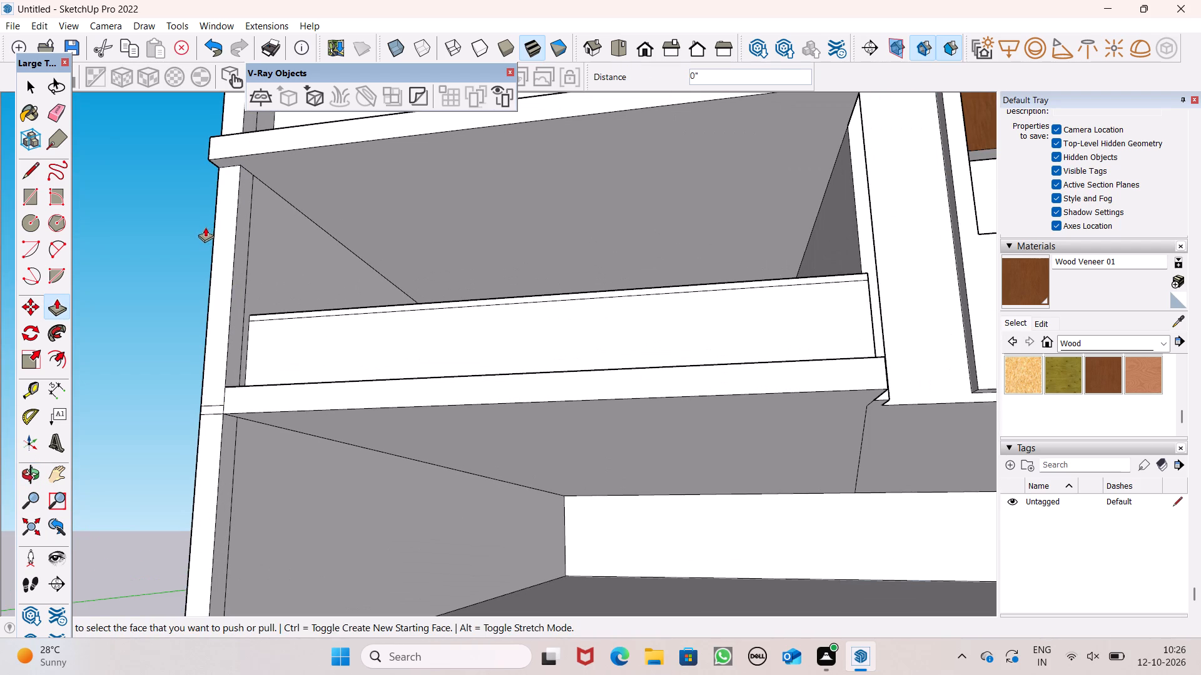
{"action": "left_click_drag", "start_coordinate": [205, 227], "coordinate": [208, 228]}
{"action": "left_click_drag", "start_coordinate": [219, 232], "coordinate": [251, 141]}
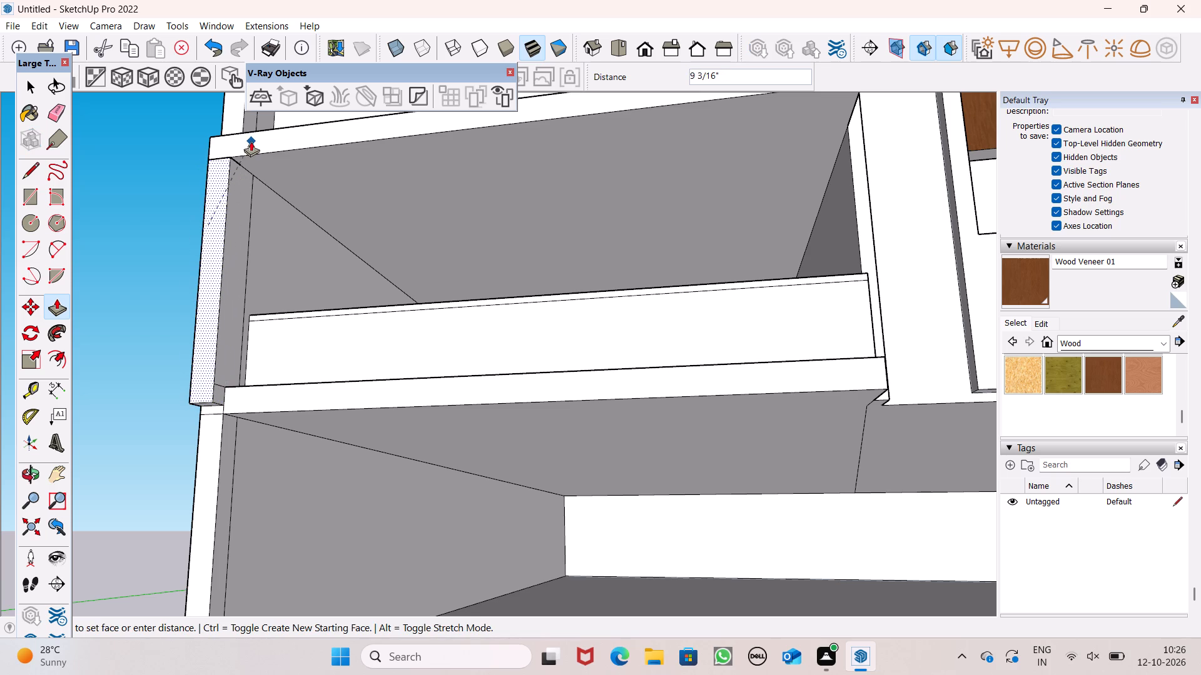
{"action": "left_click_drag", "start_coordinate": [251, 141], "coordinate": [251, 142]}
Push/Pull the underside of the projecting column segment down about 3 5/8" to the bottom of the lowest balcony slab.
{"action": "middle_click_drag", "start_coordinate": [243, 389], "coordinate": [427, 333]}
{"action": "scroll", "coordinate": [360, 334], "scroll_direction": "up", "scroll_amount": 3}
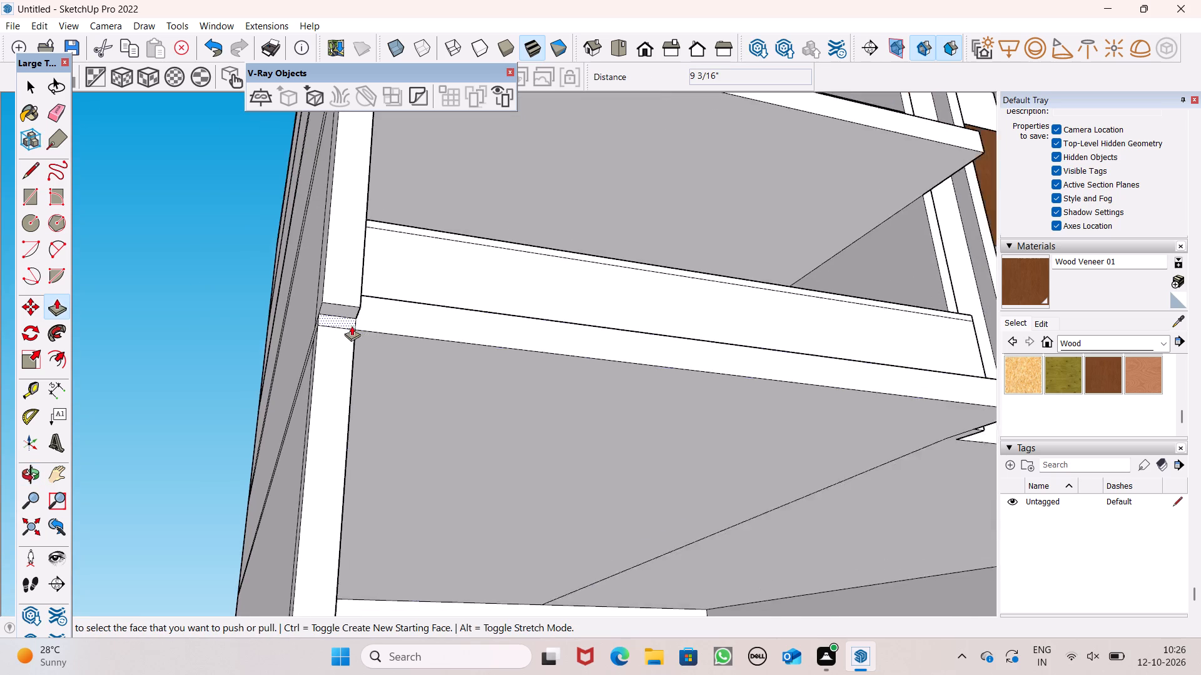
{"action": "scroll", "coordinate": [352, 326], "scroll_direction": "up", "scroll_amount": 5}
{"action": "left_click_drag", "start_coordinate": [346, 299], "coordinate": [351, 319]}
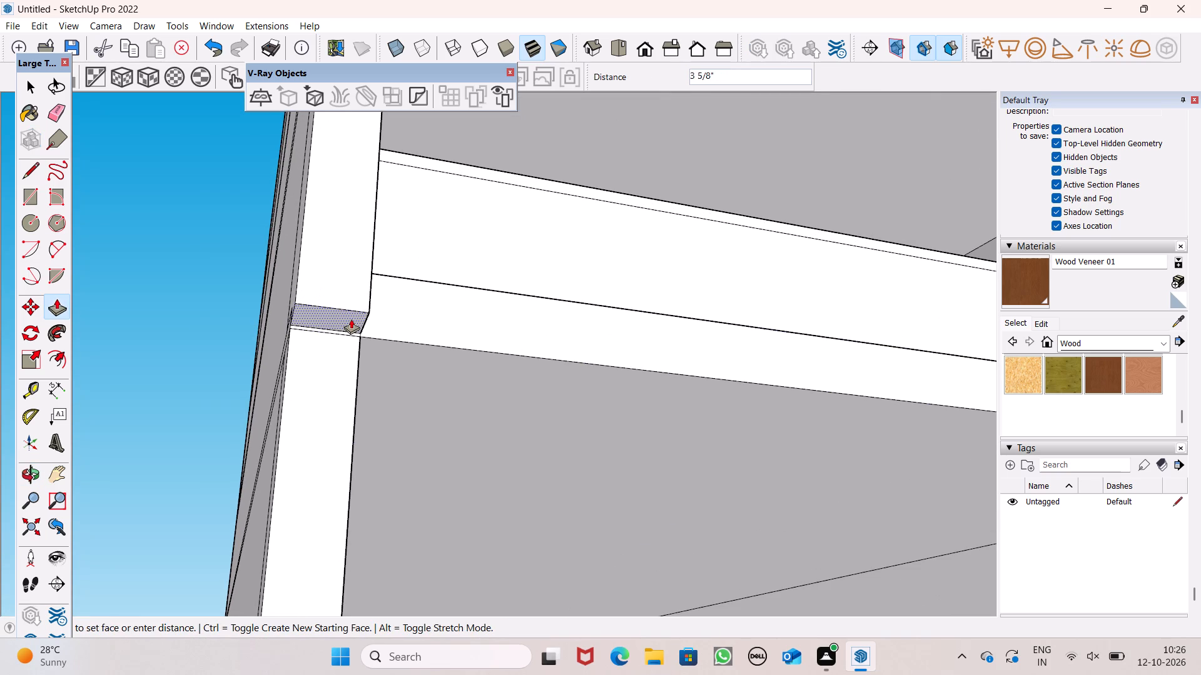
{"action": "left_click_drag", "start_coordinate": [351, 319], "coordinate": [350, 322]}
Push/Pull the lowest balcony slab's front edge outward by 9 3/16", flush with the projecting corner column.
{"action": "scroll", "coordinate": [286, 202], "scroll_direction": "down", "scroll_amount": 12}
{"action": "middle_click_drag", "start_coordinate": [392, 255], "coordinate": [352, 439]}
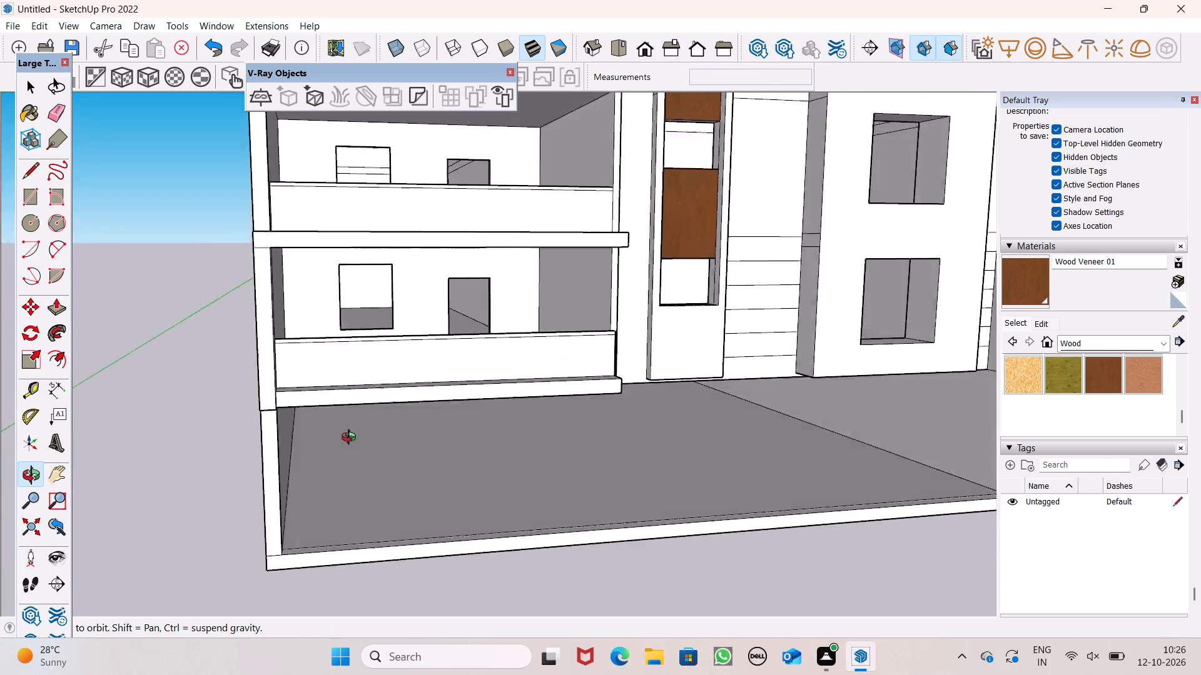
{"action": "middle_click_drag", "start_coordinate": [352, 439], "coordinate": [288, 494]}
{"action": "scroll", "coordinate": [223, 424], "scroll_direction": "up", "scroll_amount": 8}
{"action": "left_click_drag", "start_coordinate": [256, 446], "coordinate": [238, 454]}
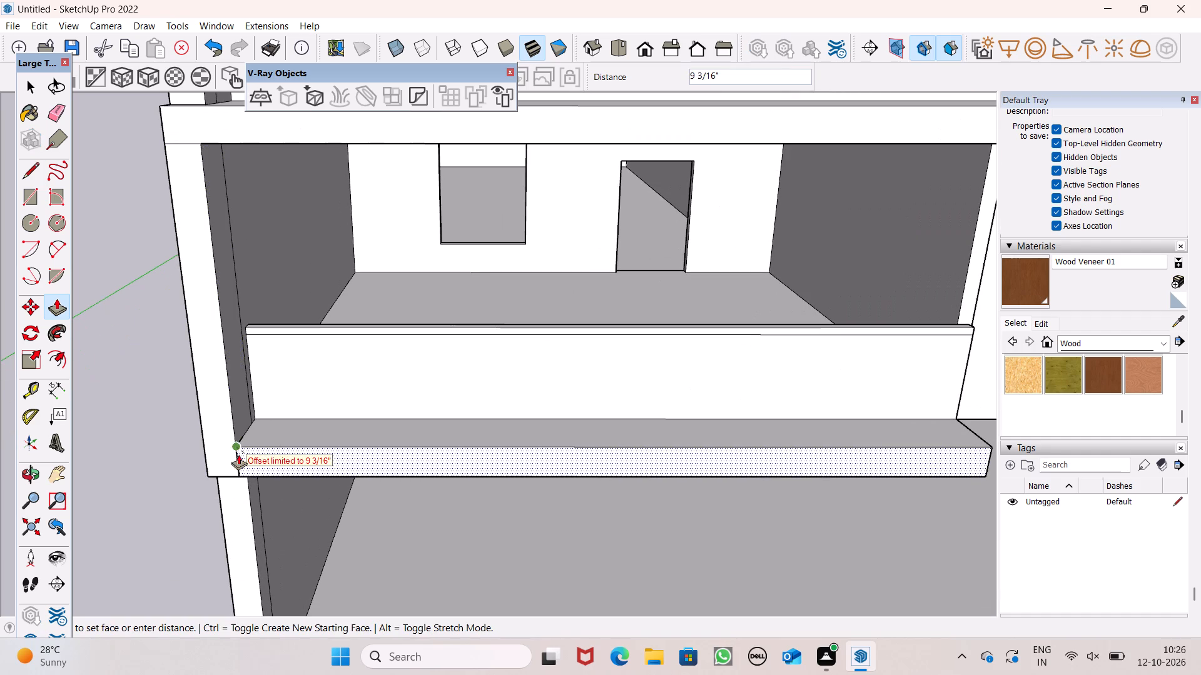
{"action": "left_click_drag", "start_coordinate": [238, 454], "coordinate": [235, 455]}
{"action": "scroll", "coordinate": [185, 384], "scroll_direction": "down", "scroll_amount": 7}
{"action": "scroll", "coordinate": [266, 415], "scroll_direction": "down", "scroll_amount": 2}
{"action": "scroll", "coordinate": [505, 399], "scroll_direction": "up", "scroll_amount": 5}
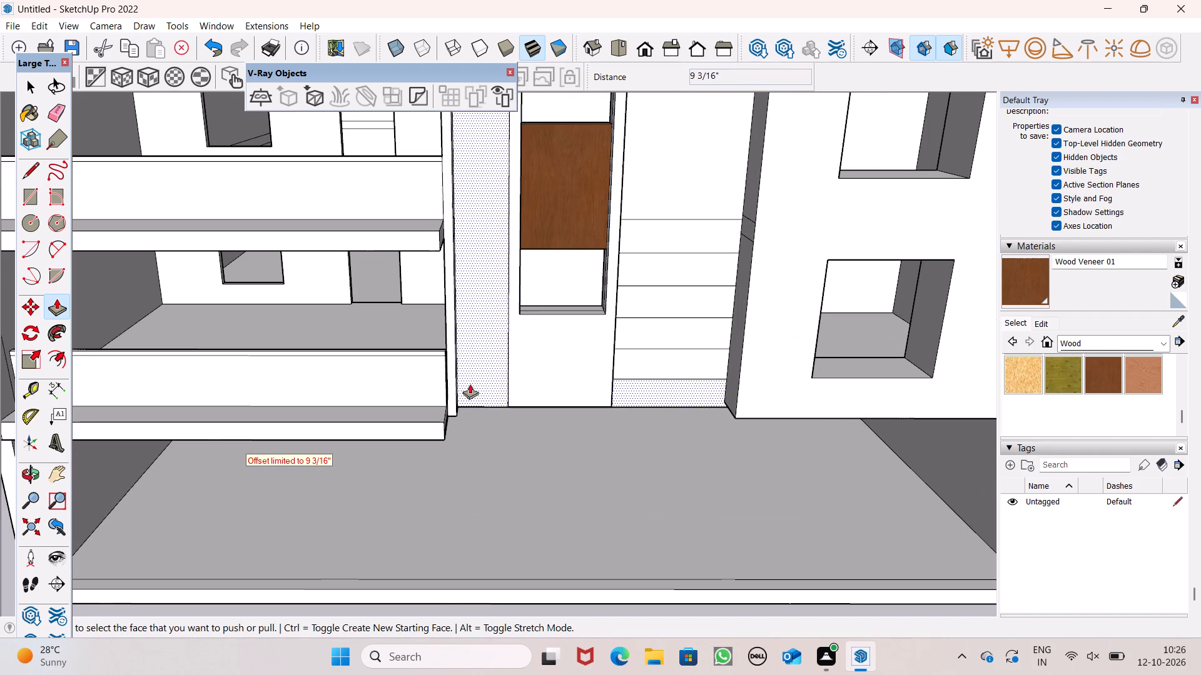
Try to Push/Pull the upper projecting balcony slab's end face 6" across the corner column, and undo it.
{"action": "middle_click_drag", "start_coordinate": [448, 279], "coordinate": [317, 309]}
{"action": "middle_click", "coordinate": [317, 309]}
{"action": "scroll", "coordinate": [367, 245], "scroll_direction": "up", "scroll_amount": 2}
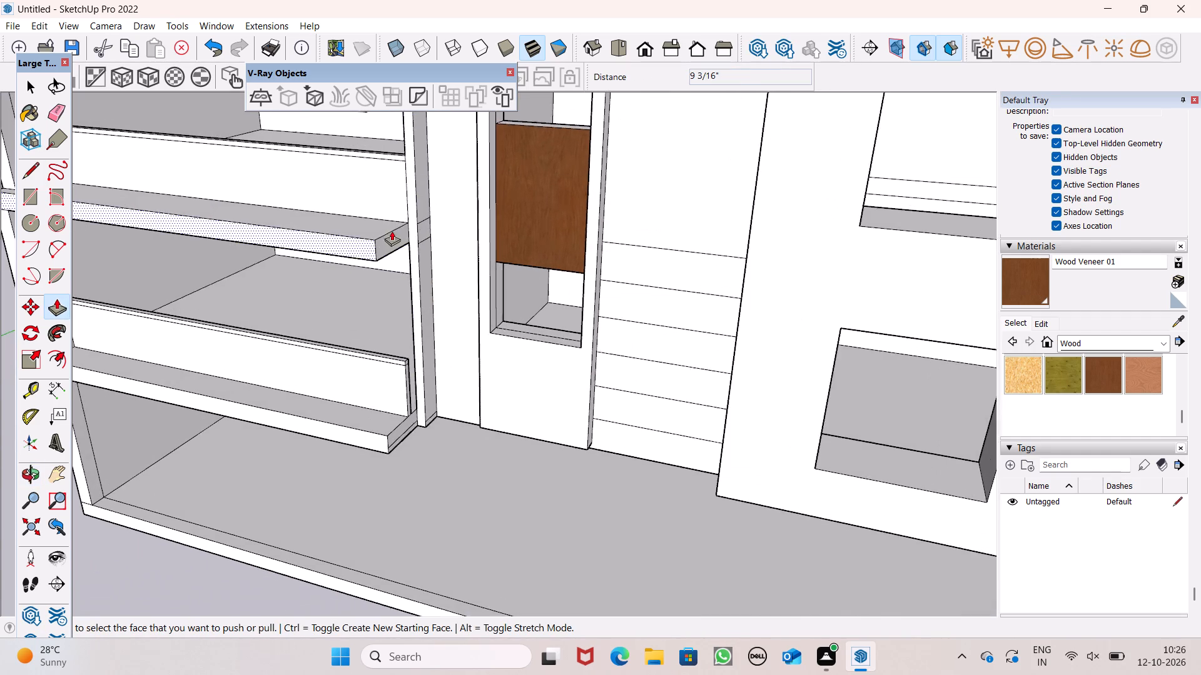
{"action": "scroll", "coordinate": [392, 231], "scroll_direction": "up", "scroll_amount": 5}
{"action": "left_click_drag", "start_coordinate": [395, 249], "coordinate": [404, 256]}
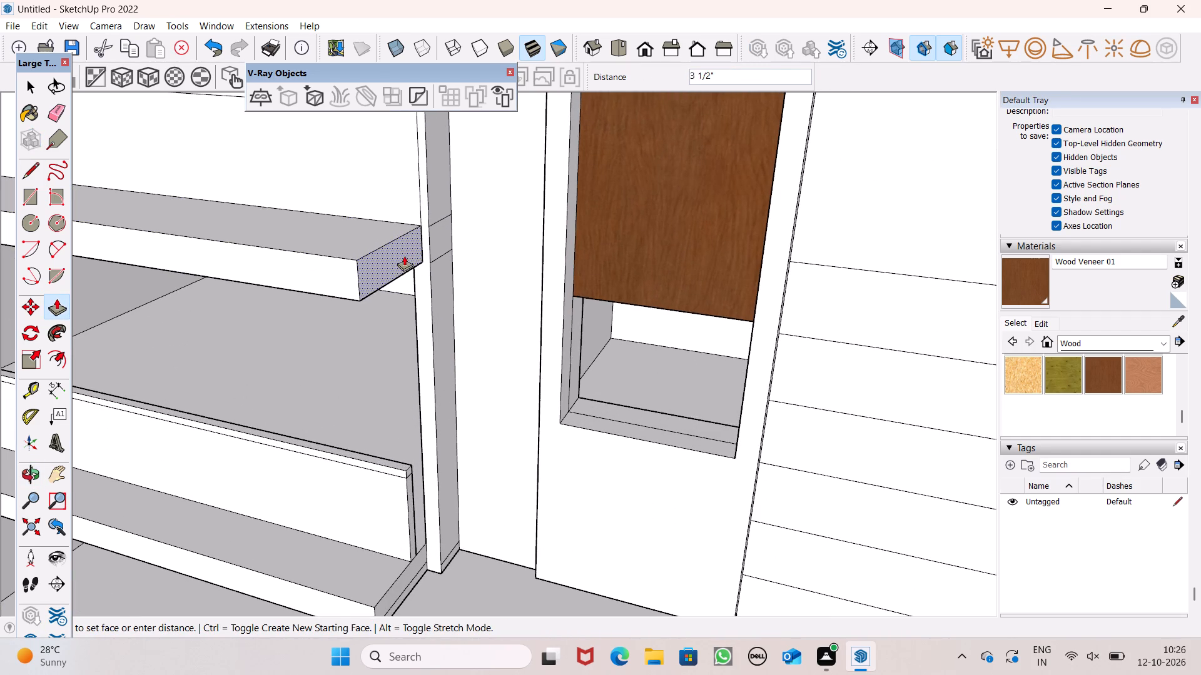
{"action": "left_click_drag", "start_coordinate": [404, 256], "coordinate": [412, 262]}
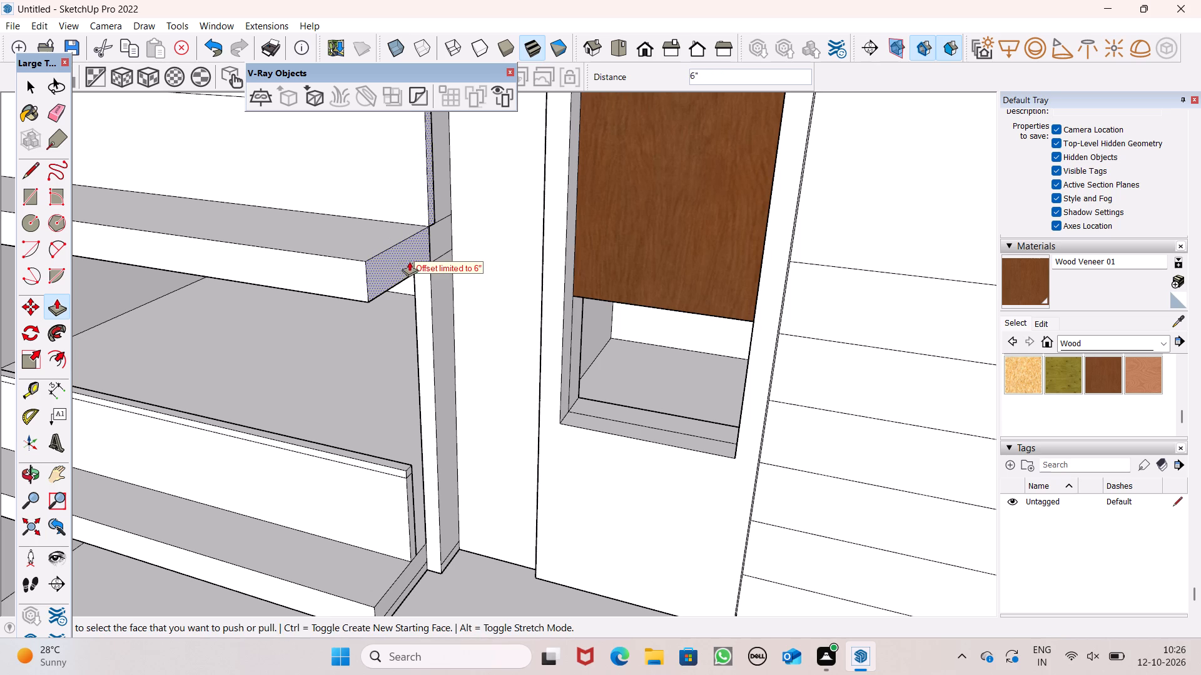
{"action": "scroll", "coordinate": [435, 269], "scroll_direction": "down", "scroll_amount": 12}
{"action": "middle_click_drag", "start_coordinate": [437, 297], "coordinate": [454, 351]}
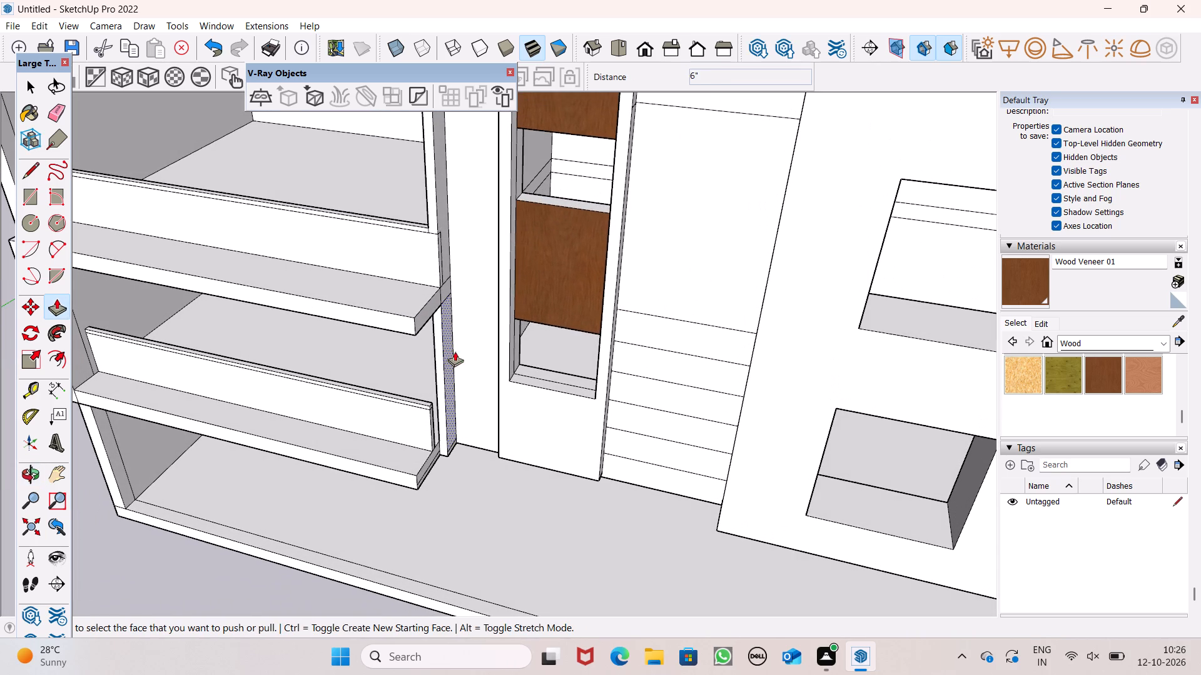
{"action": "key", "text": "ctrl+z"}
Draw two 6" lines across the corner column's front face, continuing the upper projecting slab's bottom and top edges.
{"action": "scroll", "coordinate": [436, 321], "scroll_direction": "up", "scroll_amount": 9}
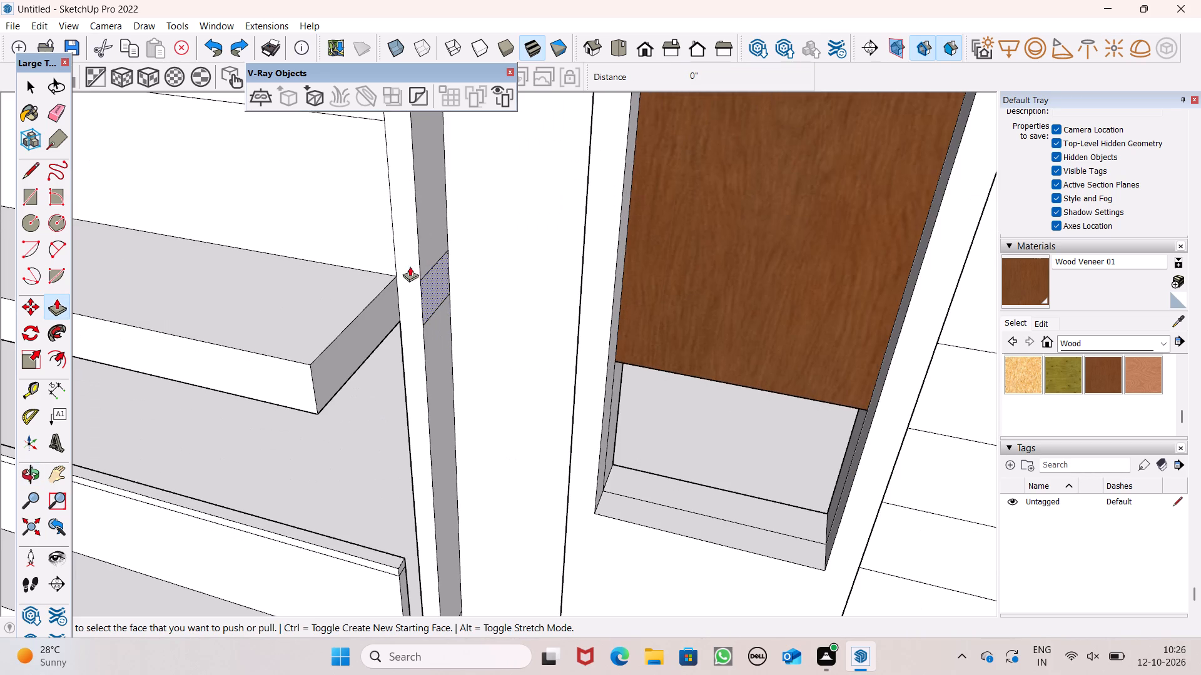
{"action": "key", "text": "space"}
{"action": "scroll", "coordinate": [394, 299], "scroll_direction": "up", "scroll_amount": 1}
{"action": "middle_click_drag", "start_coordinate": [394, 301], "coordinate": [314, 217]}
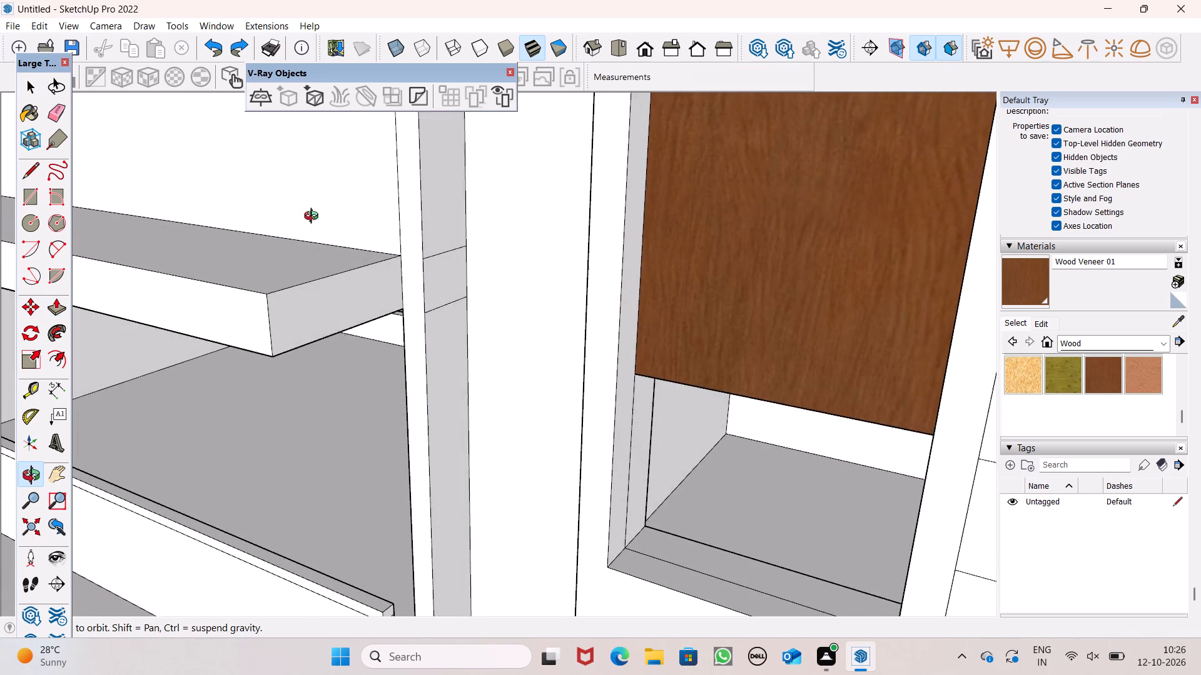
{"action": "middle_click_drag", "start_coordinate": [314, 217], "coordinate": [303, 219]}
{"action": "left_click", "coordinate": [34, 171]}
{"action": "scroll", "coordinate": [389, 301], "scroll_direction": "up", "scroll_amount": 4}
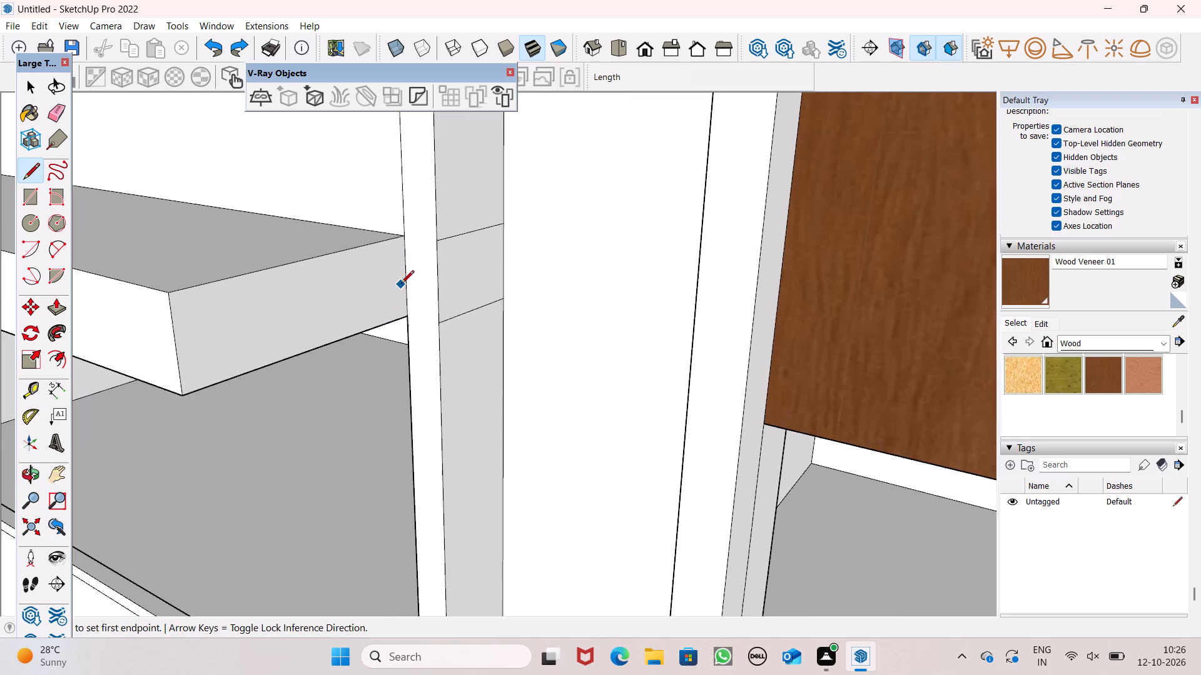
{"action": "scroll", "coordinate": [401, 284], "scroll_direction": "up", "scroll_amount": 3}
{"action": "left_click", "coordinate": [405, 328]}
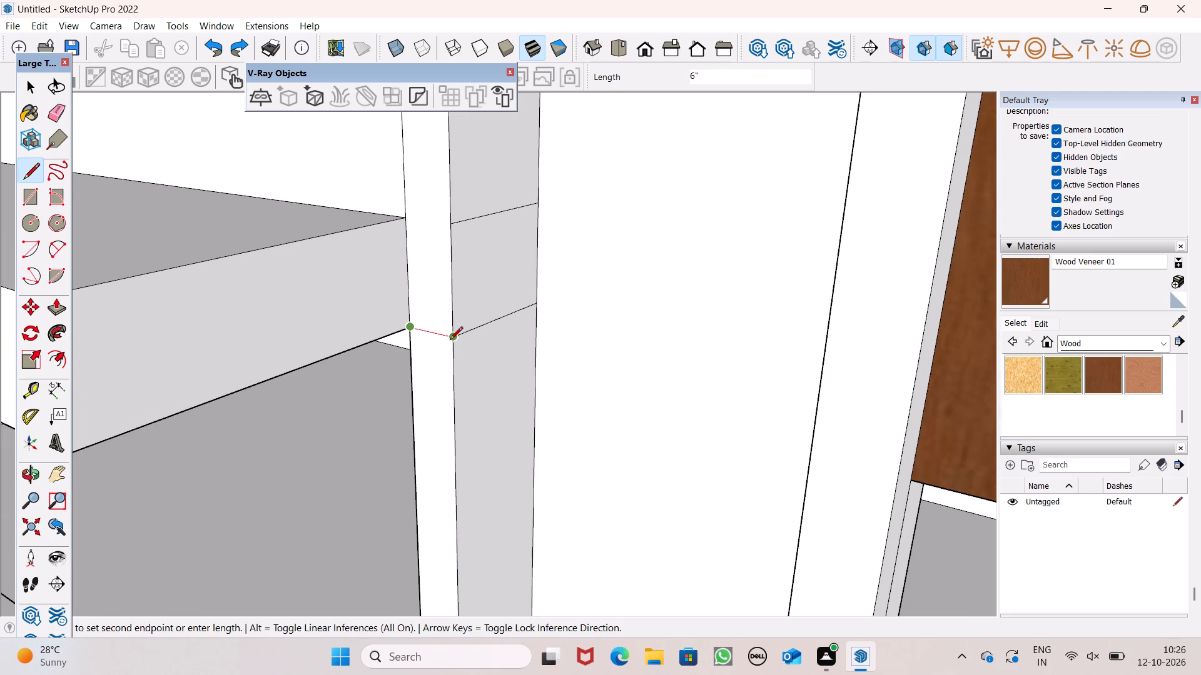
{"action": "left_click", "coordinate": [450, 336]}
{"action": "left_click_drag", "start_coordinate": [400, 222], "coordinate": [409, 221]}
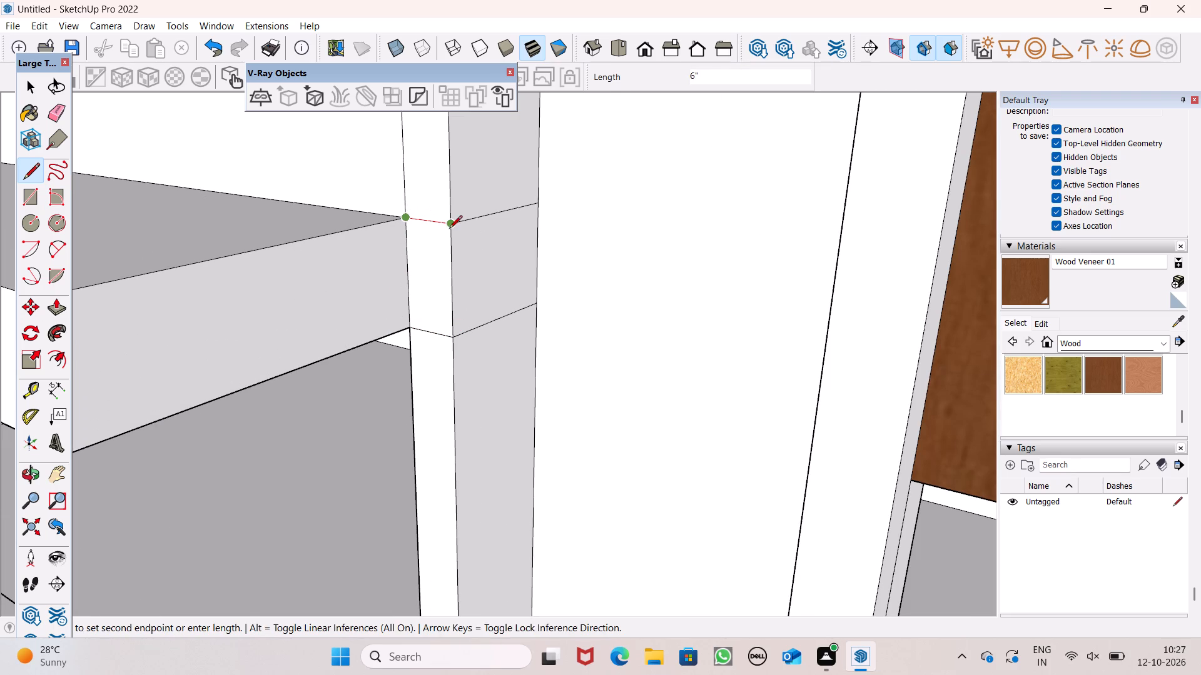
{"action": "left_click", "coordinate": [450, 230]}
Push/Pull the column face between the two new lines outward 3' 2 3/16", flush with the upper projecting slab's front edge.
{"action": "scroll", "coordinate": [547, 193], "scroll_direction": "down", "scroll_amount": 13}
{"action": "middle_click_drag", "start_coordinate": [570, 251], "coordinate": [574, 251]}
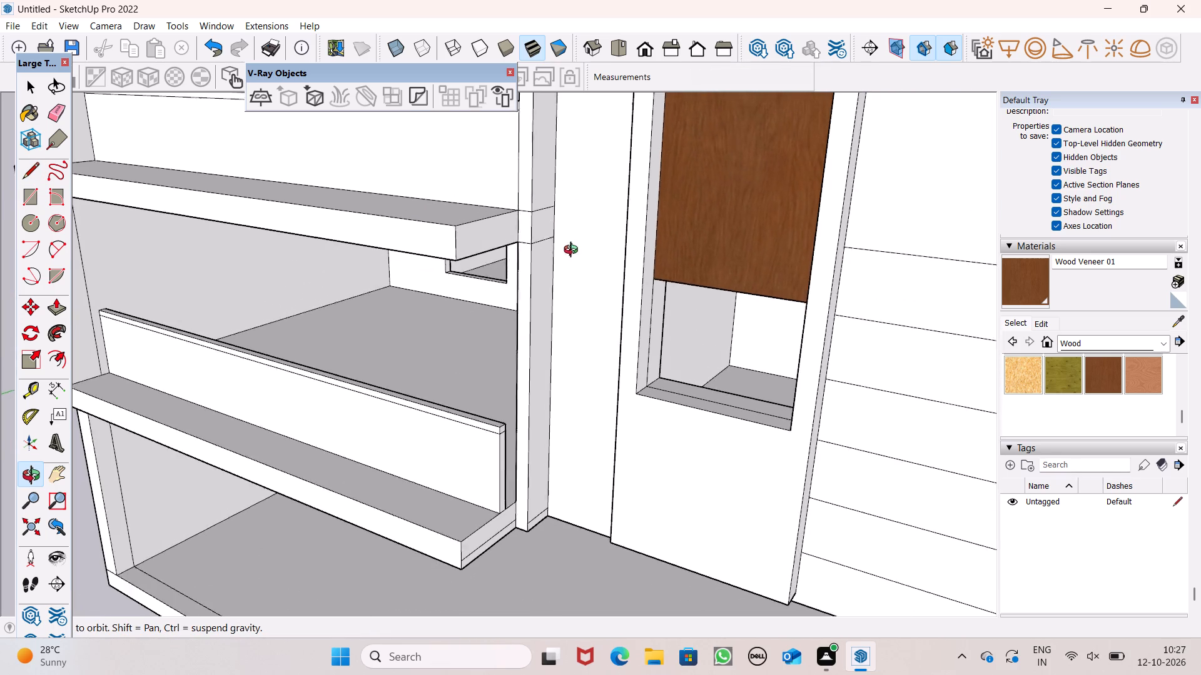
{"action": "middle_click_drag", "start_coordinate": [574, 251], "coordinate": [641, 214]}
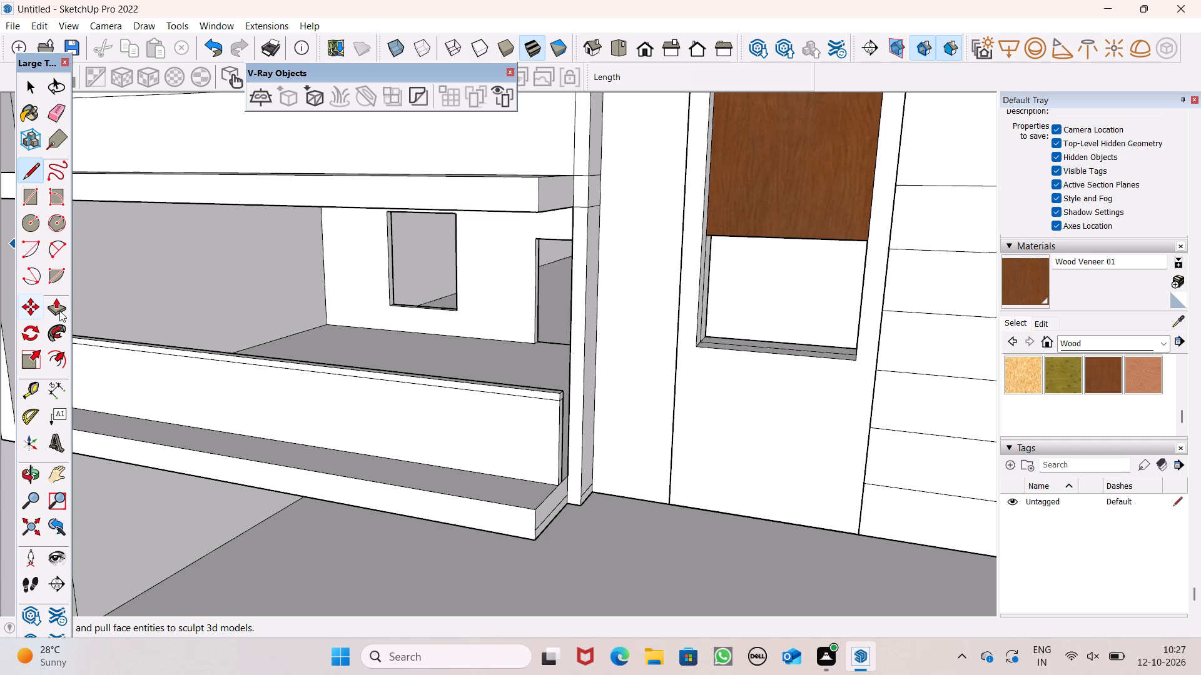
{"action": "left_click", "coordinate": [59, 311]}
{"action": "left_click_drag", "start_coordinate": [584, 189], "coordinate": [557, 210]}
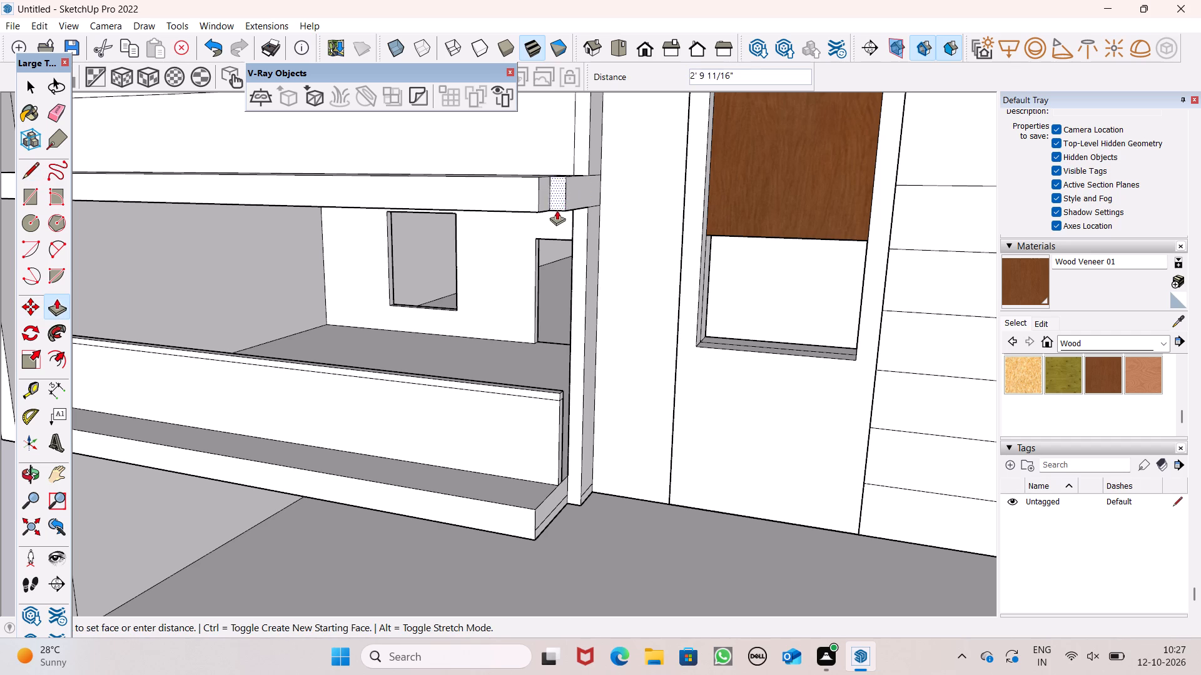
{"action": "left_click_drag", "start_coordinate": [557, 210], "coordinate": [542, 211]}
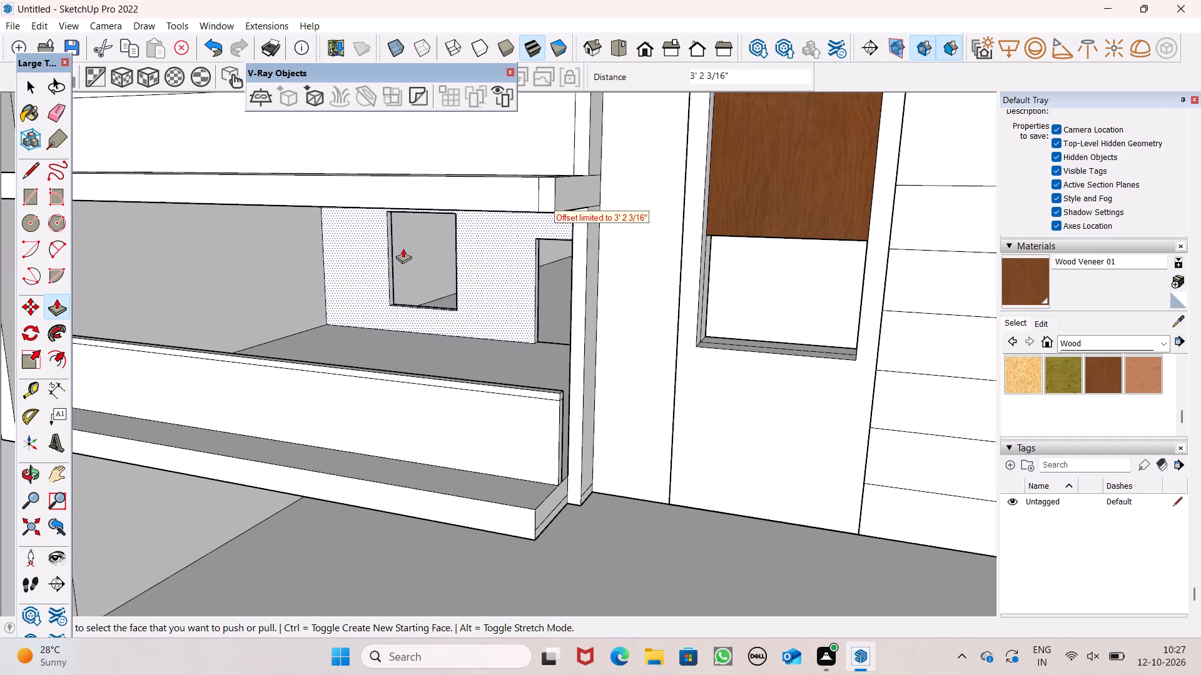
Examine the corner column's junctions with the two lowest projecting balcony slabs from above and below.
{"action": "scroll", "coordinate": [669, 231], "scroll_direction": "down", "scroll_amount": 7}
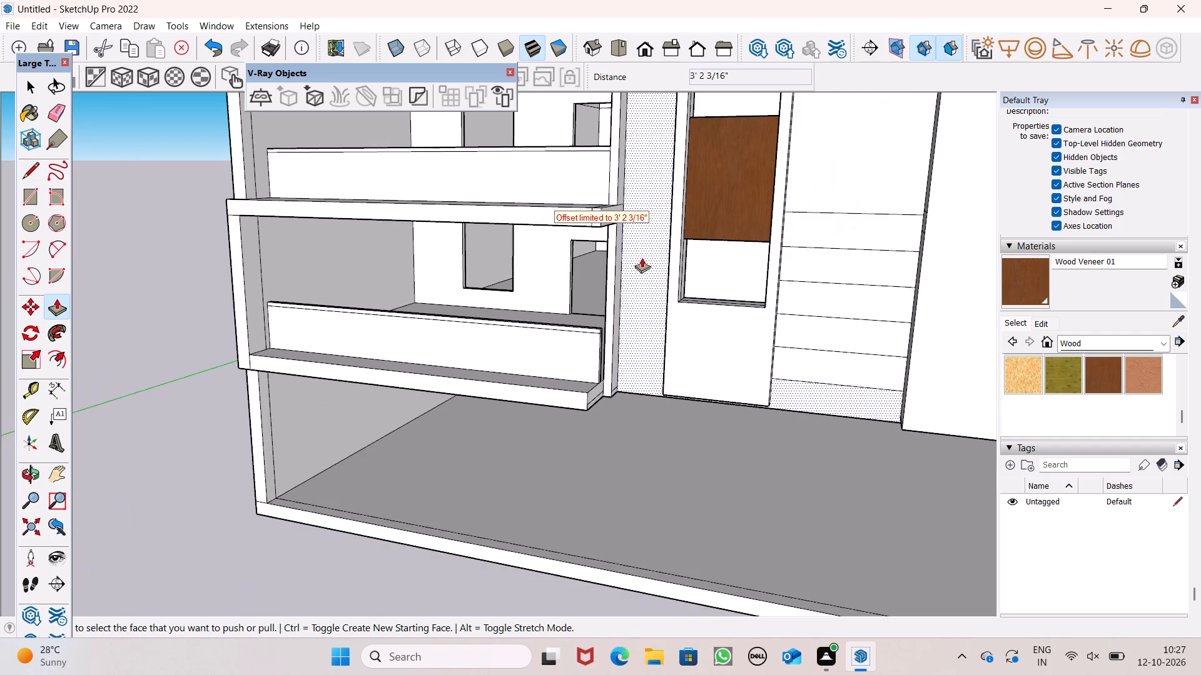
{"action": "middle_click_drag", "start_coordinate": [640, 265], "coordinate": [696, 124]}
{"action": "middle_click_drag", "start_coordinate": [649, 214], "coordinate": [656, 291]}
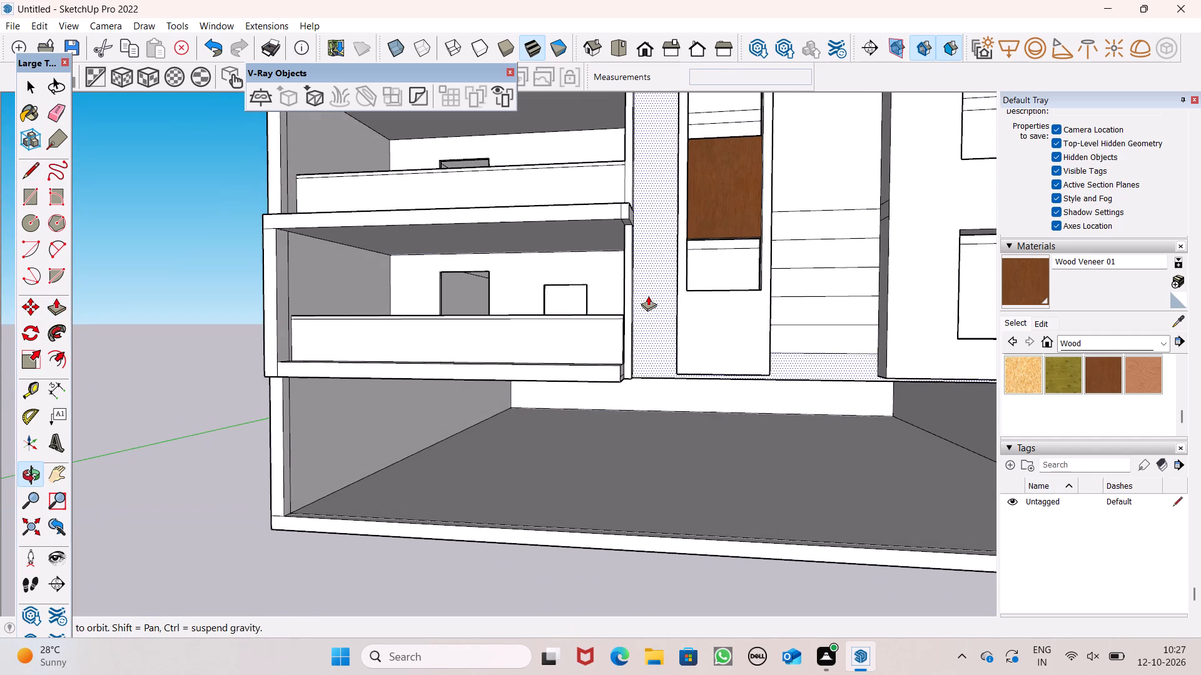
{"action": "scroll", "coordinate": [624, 307], "scroll_direction": "up", "scroll_amount": 9}
{"action": "scroll", "coordinate": [633, 377], "scroll_direction": "down", "scroll_amount": 3}
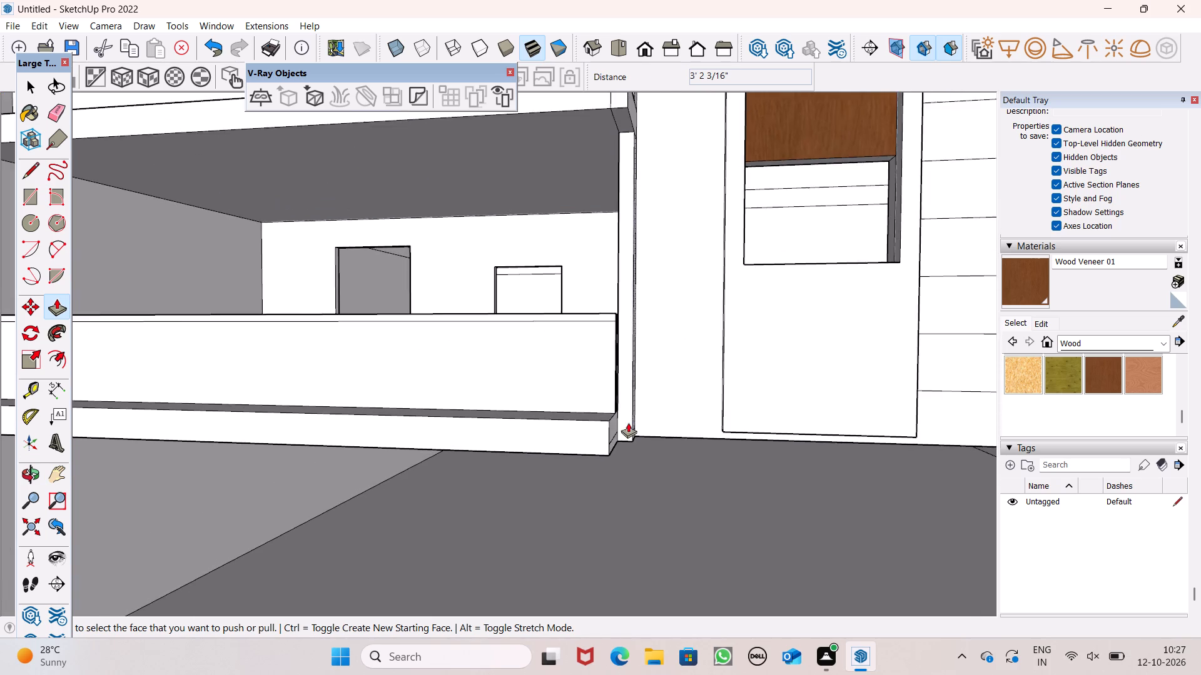
{"action": "middle_click_drag", "start_coordinate": [627, 424], "coordinate": [552, 505]}
{"action": "scroll", "coordinate": [546, 502], "scroll_direction": "up", "scroll_amount": 8}
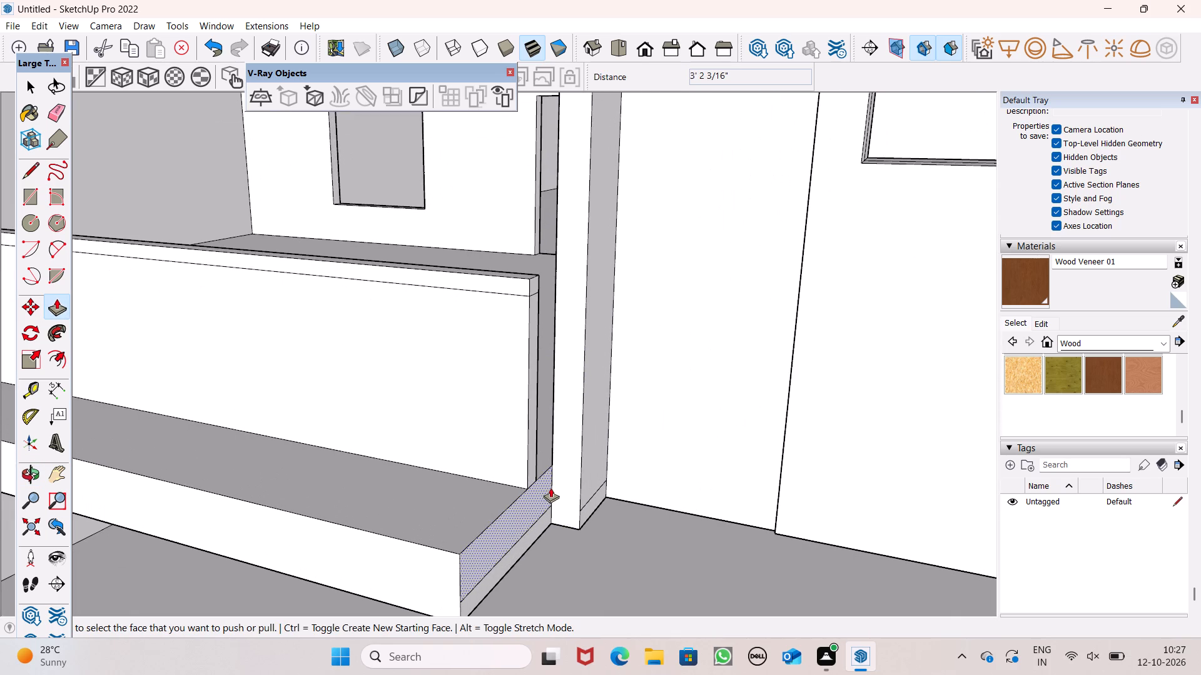
{"action": "scroll", "coordinate": [564, 496], "scroll_direction": "down", "scroll_amount": 5}
{"action": "scroll", "coordinate": [645, 538], "scroll_direction": "down", "scroll_amount": 7}
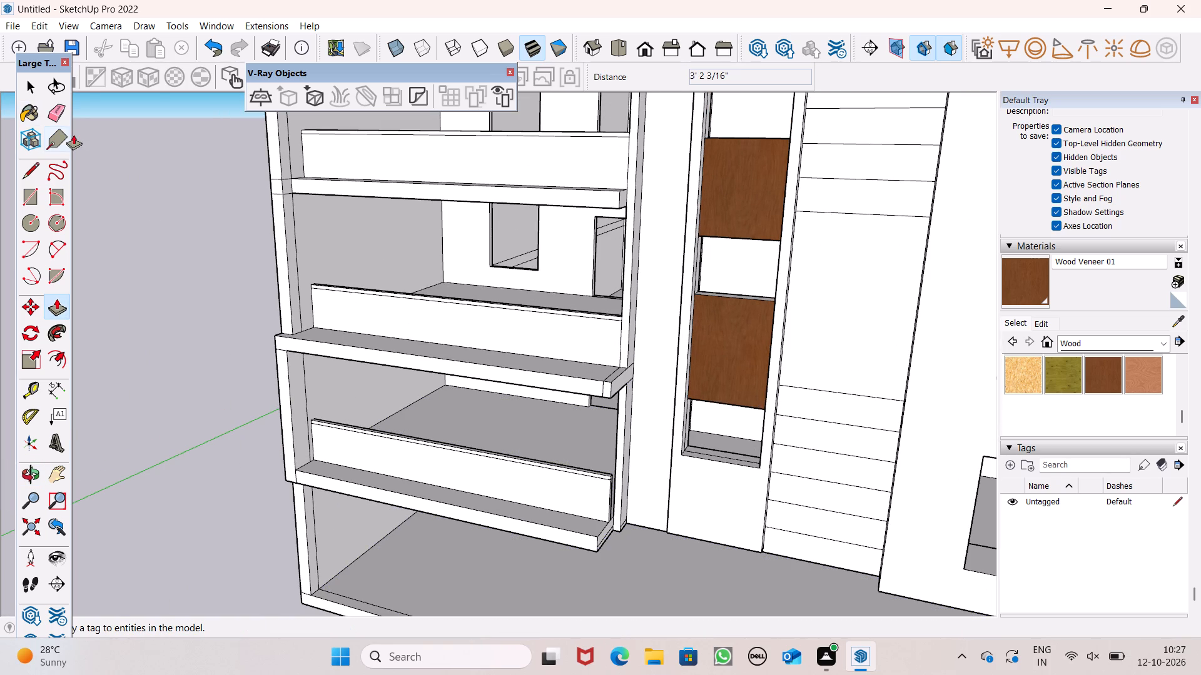
Erase the seam lines between the upper projecting slab and its column extension on the top and front faces.
{"action": "left_click", "coordinate": [58, 114]}
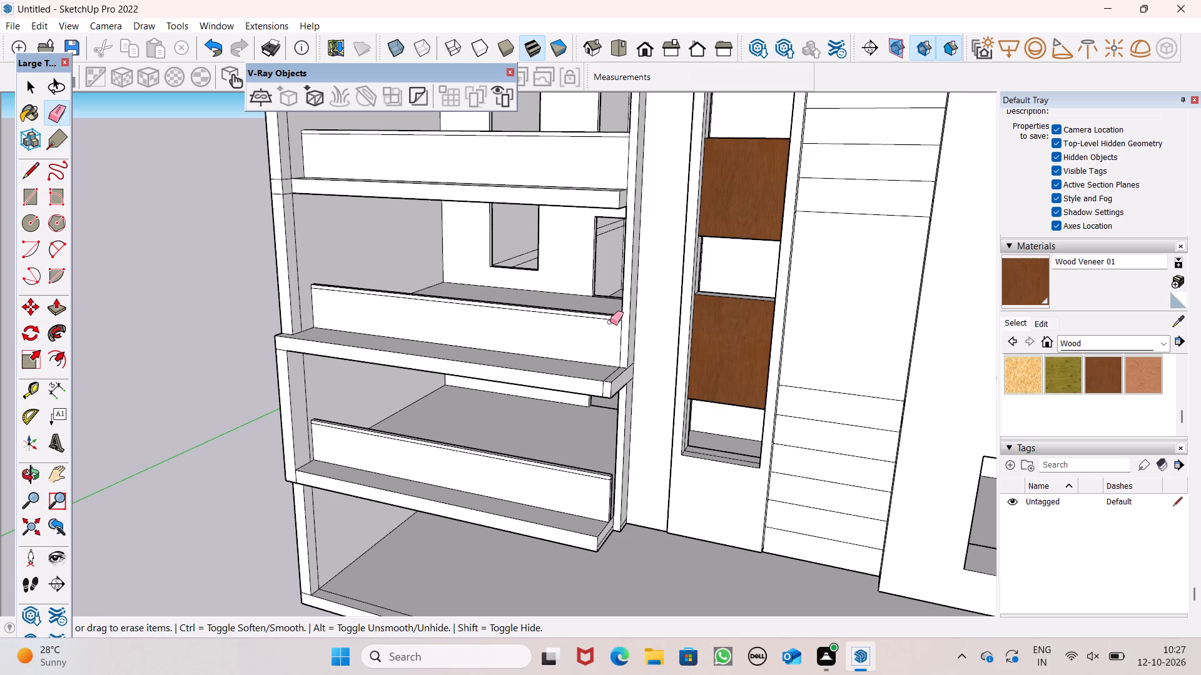
{"action": "scroll", "coordinate": [591, 248], "scroll_direction": "up", "scroll_amount": 3}
{"action": "scroll", "coordinate": [617, 424], "scroll_direction": "up", "scroll_amount": 1}
{"action": "middle_click_drag", "start_coordinate": [617, 431], "coordinate": [701, 402]}
{"action": "scroll", "coordinate": [709, 435], "scroll_direction": "up", "scroll_amount": 2}
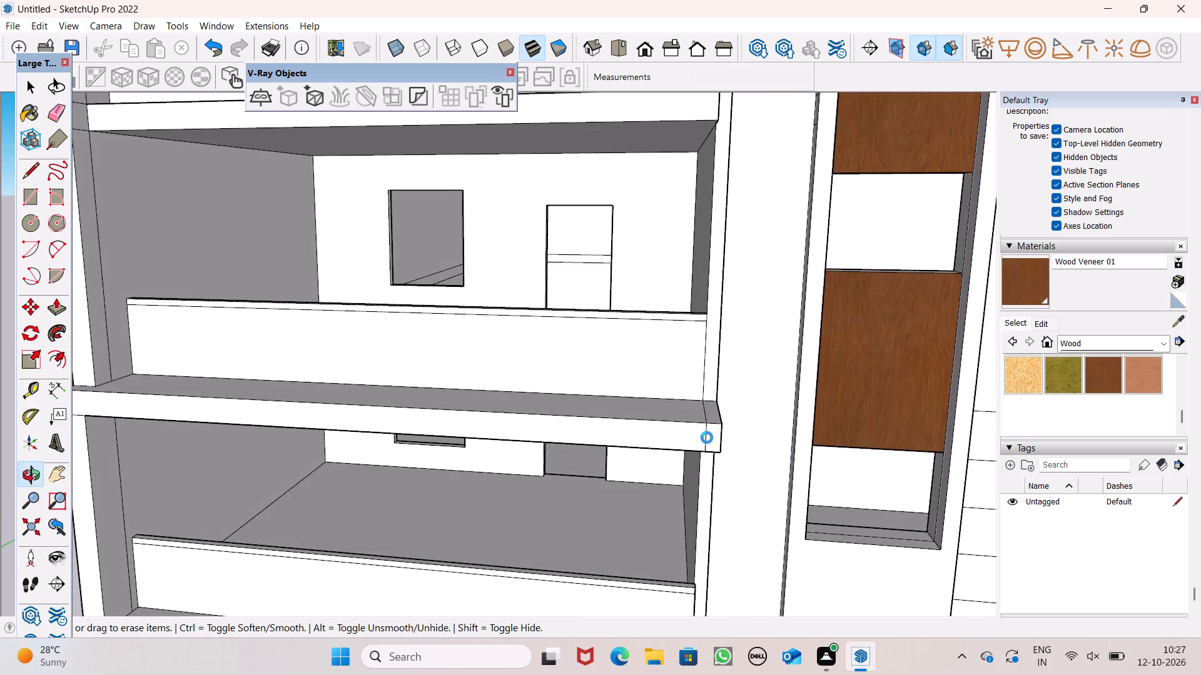
{"action": "scroll", "coordinate": [707, 437], "scroll_direction": "up", "scroll_amount": 3}
{"action": "left_click_drag", "start_coordinate": [708, 442], "coordinate": [696, 433]}
{"action": "left_click_drag", "start_coordinate": [707, 409], "coordinate": [696, 406]}
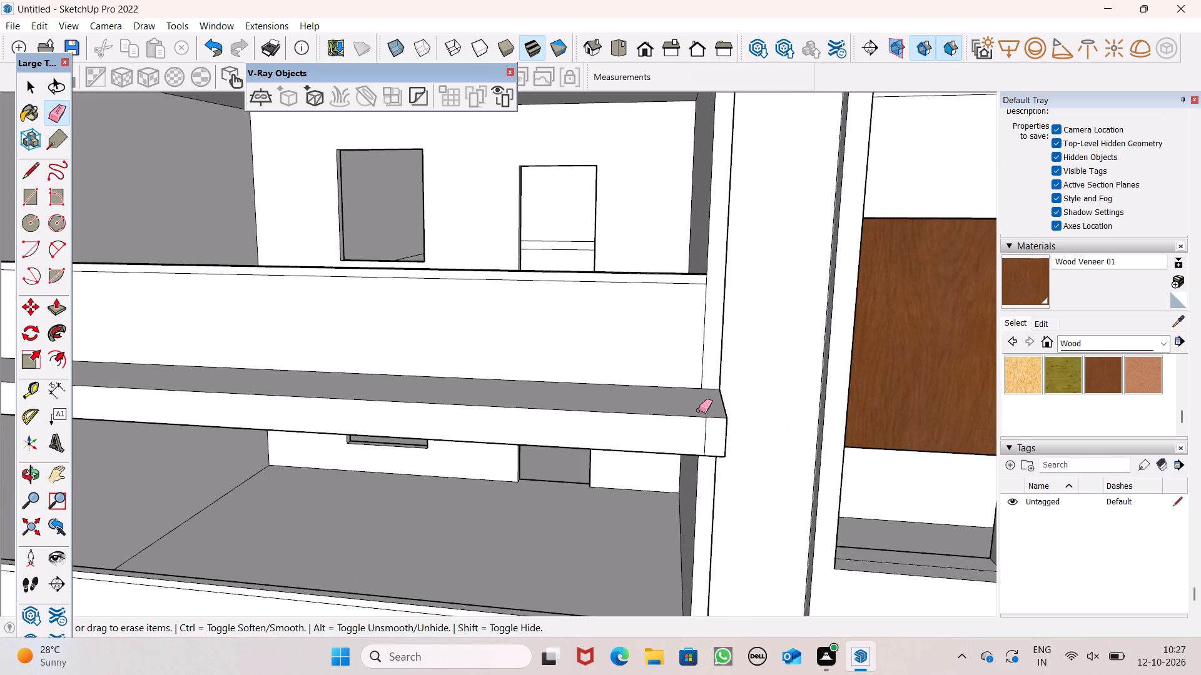
{"action": "left_click_drag", "start_coordinate": [706, 432], "coordinate": [684, 426]}
Push/Pull the underside of the upper slab's corner extension down 10' 4" to the bottom of the lowest balcony slab.
{"action": "scroll", "coordinate": [626, 331], "scroll_direction": "down", "scroll_amount": 11}
{"action": "scroll", "coordinate": [651, 408], "scroll_direction": "up", "scroll_amount": 1}
{"action": "middle_click_drag", "start_coordinate": [647, 431], "coordinate": [450, 552]}
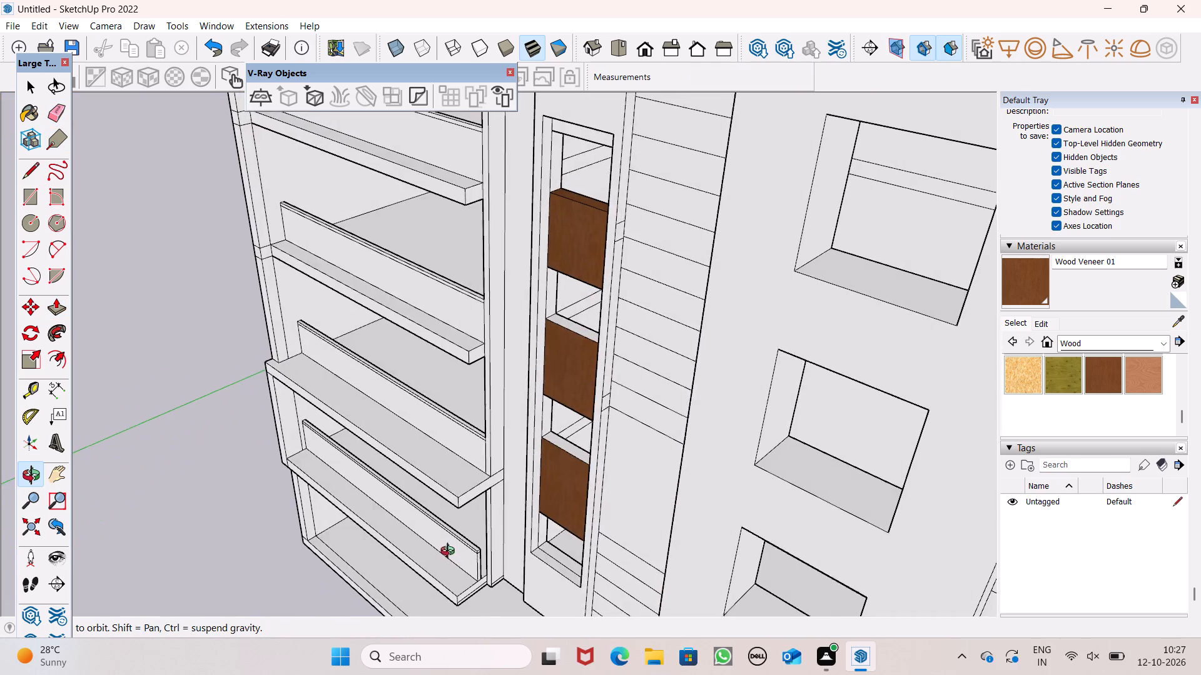
{"action": "middle_click_drag", "start_coordinate": [450, 552], "coordinate": [597, 385]}
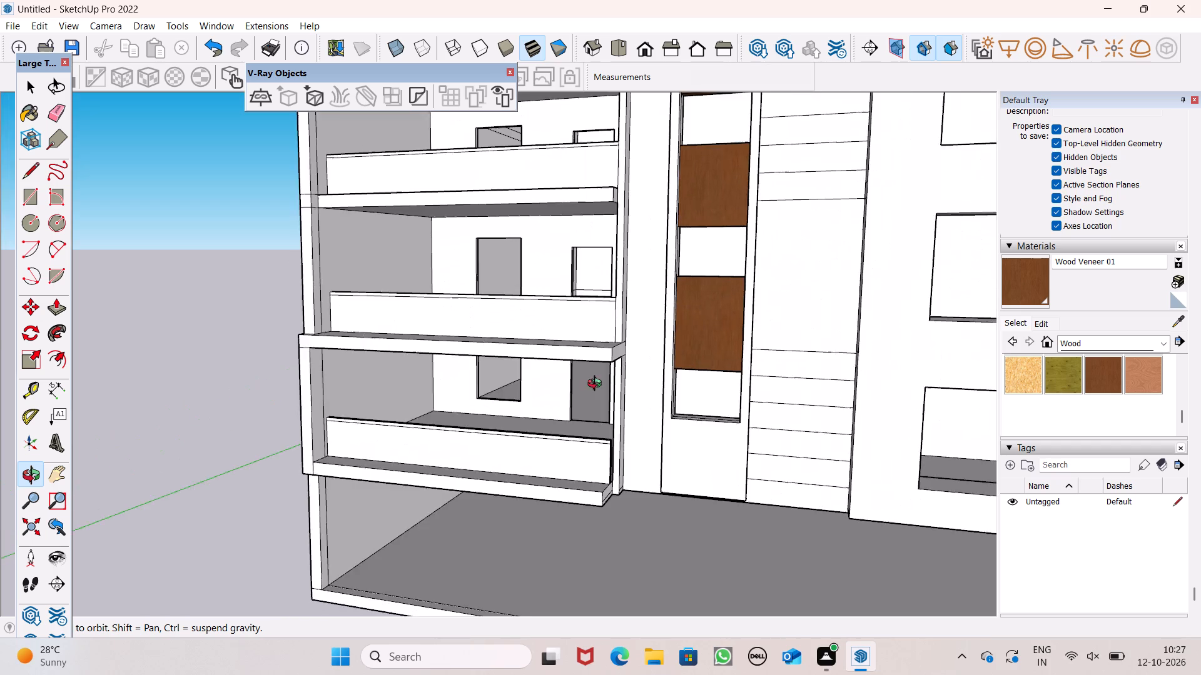
{"action": "middle_click_drag", "start_coordinate": [597, 385], "coordinate": [607, 349]}
{"action": "middle_click_drag", "start_coordinate": [620, 407], "coordinate": [633, 352]}
{"action": "scroll", "coordinate": [620, 407], "scroll_direction": "up", "scroll_amount": 1}
{"action": "left_click", "coordinate": [50, 311]}
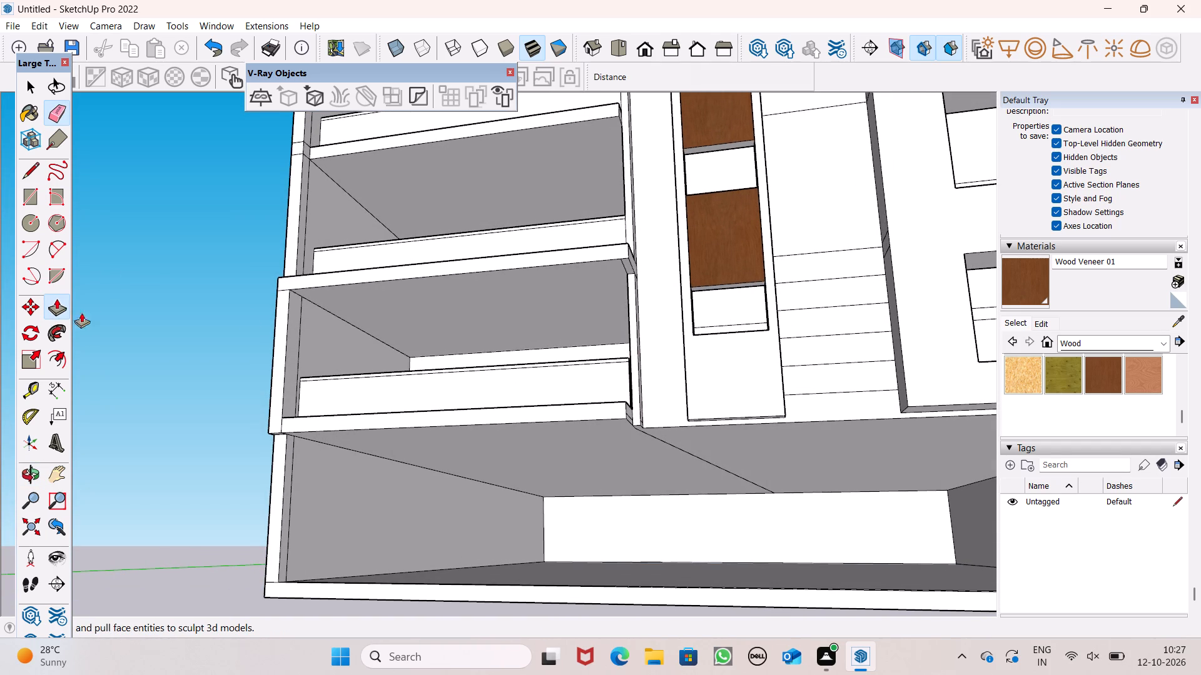
{"action": "scroll", "coordinate": [629, 265], "scroll_direction": "up", "scroll_amount": 6}
{"action": "left_click_drag", "start_coordinate": [626, 262], "coordinate": [637, 427]}
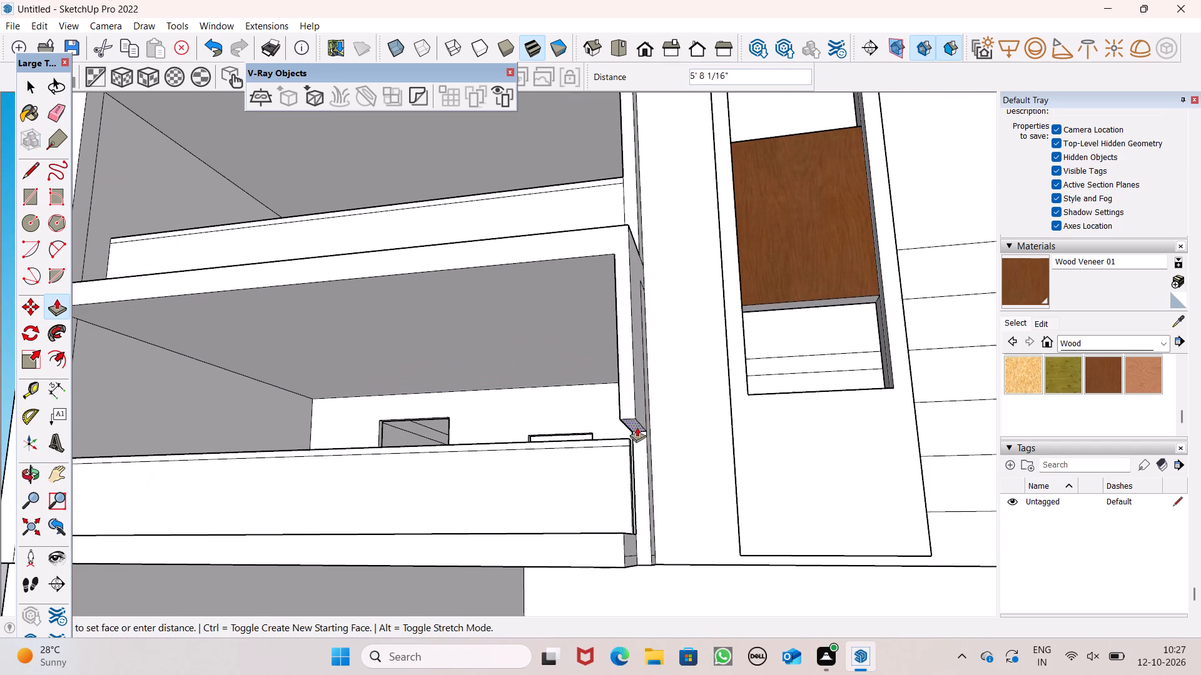
{"action": "left_click_drag", "start_coordinate": [637, 427], "coordinate": [622, 566]}
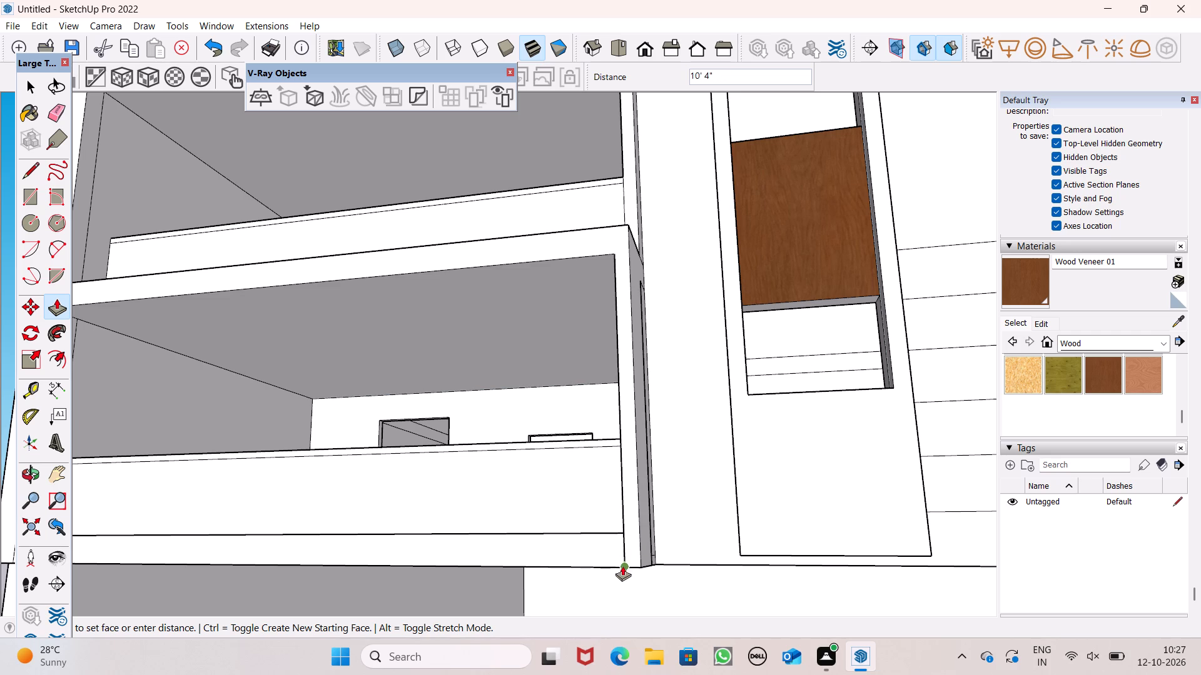
{"action": "left_click_drag", "start_coordinate": [622, 566], "coordinate": [620, 566]}
Examine the projecting frame around the lowest balcony and its corner column from several angles.
{"action": "scroll", "coordinate": [397, 401], "scroll_direction": "down", "scroll_amount": 5}
{"action": "middle_click_drag", "start_coordinate": [617, 470], "coordinate": [614, 474]}
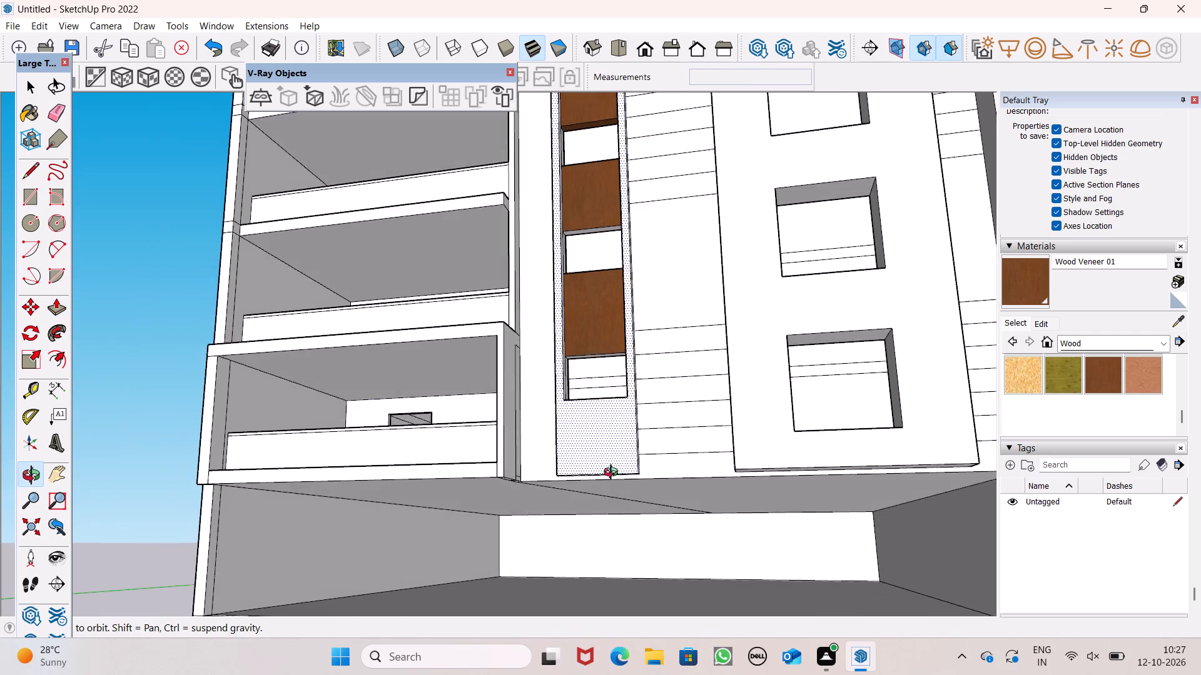
{"action": "middle_click_drag", "start_coordinate": [614, 474], "coordinate": [815, 538]}
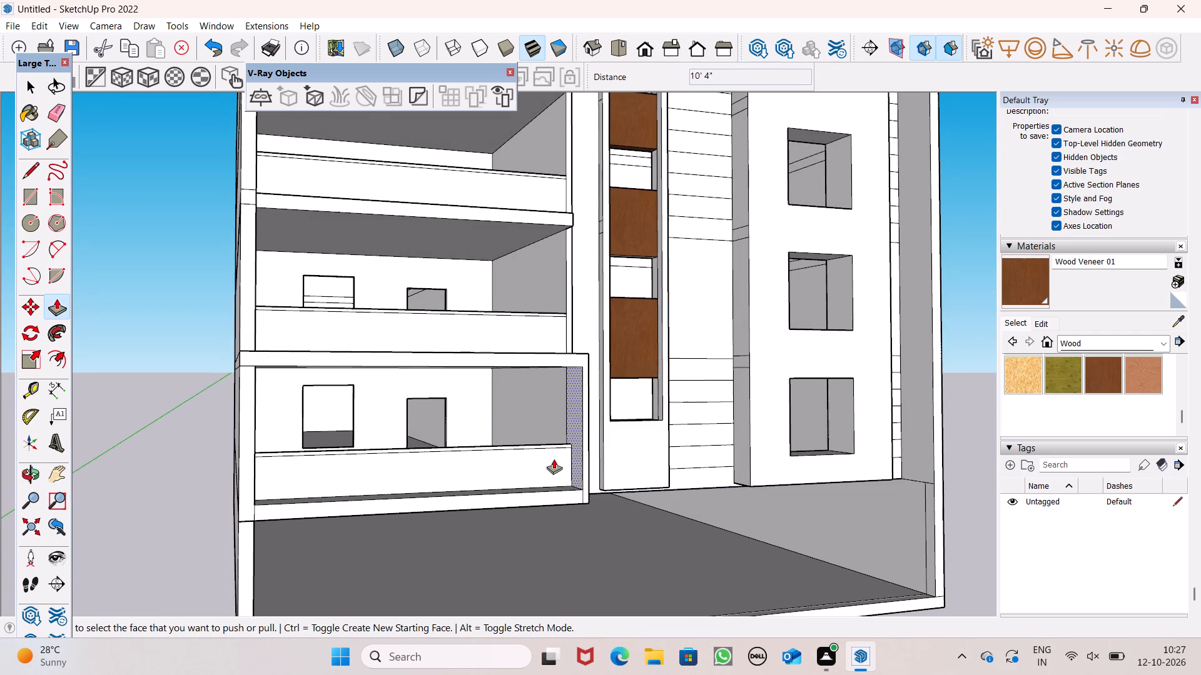
{"action": "scroll", "coordinate": [584, 461], "scroll_direction": "up", "scroll_amount": 4}
{"action": "middle_click_drag", "start_coordinate": [599, 458], "coordinate": [435, 520]}
{"action": "scroll", "coordinate": [497, 522], "scroll_direction": "up", "scroll_amount": 1}
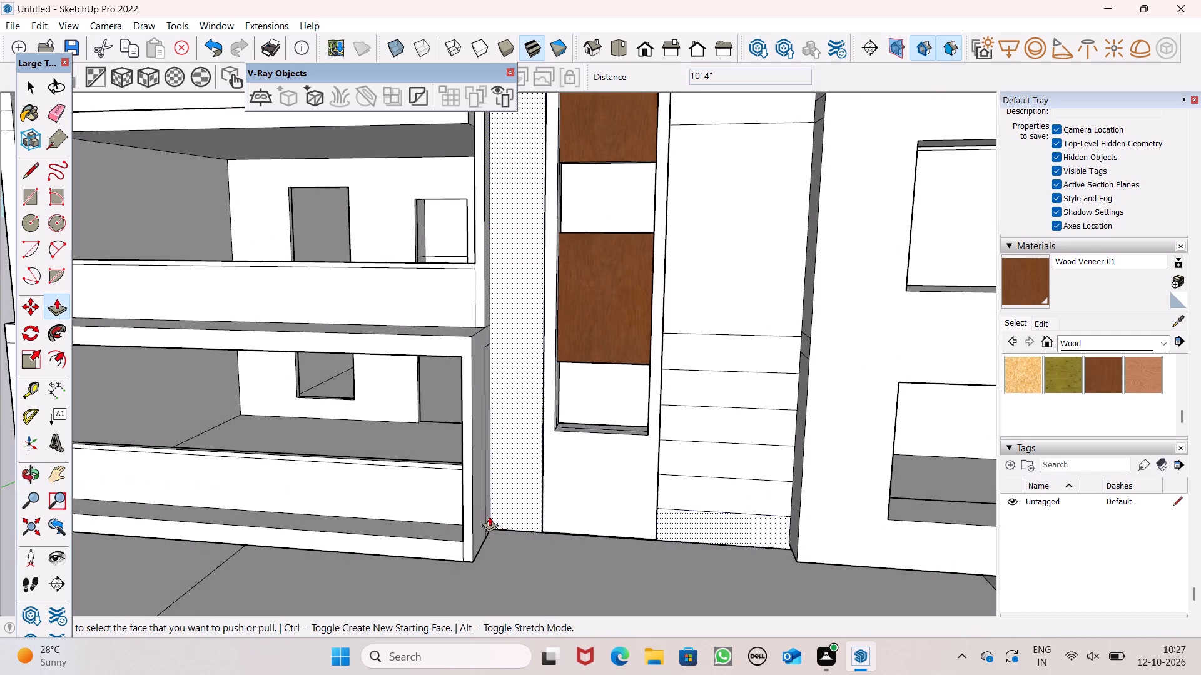
{"action": "middle_click_drag", "start_coordinate": [452, 470], "coordinate": [633, 464]}
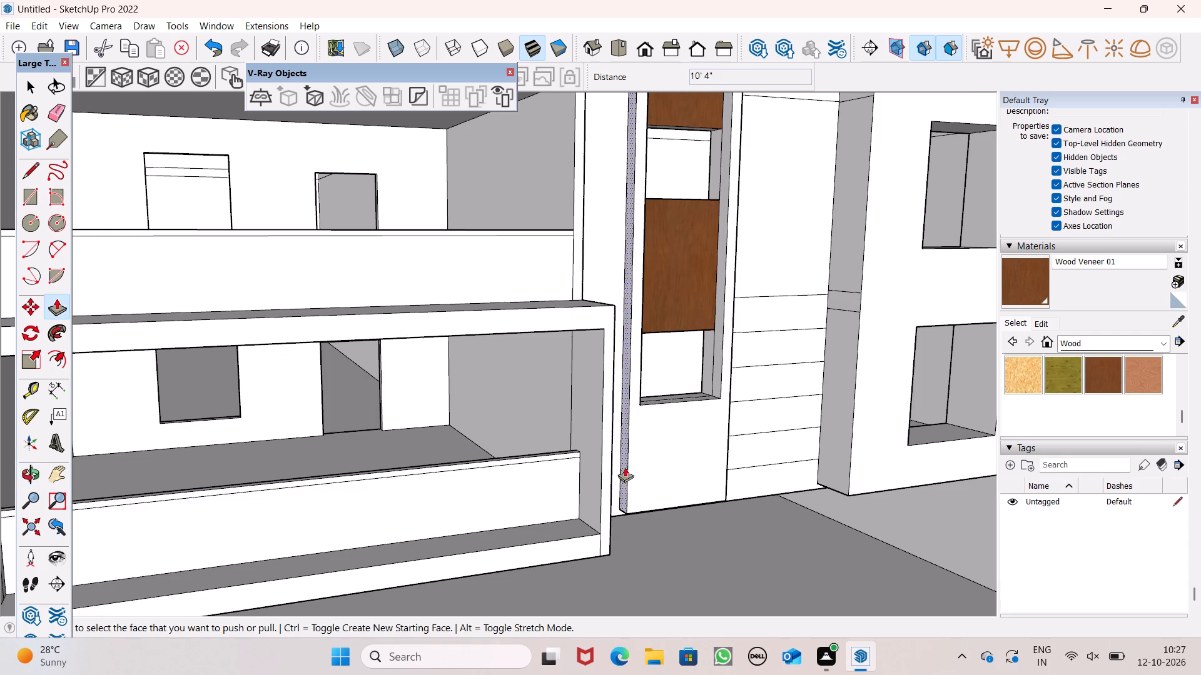
{"action": "middle_click_drag", "start_coordinate": [623, 467], "coordinate": [699, 431]}
{"action": "key", "text": "space"}
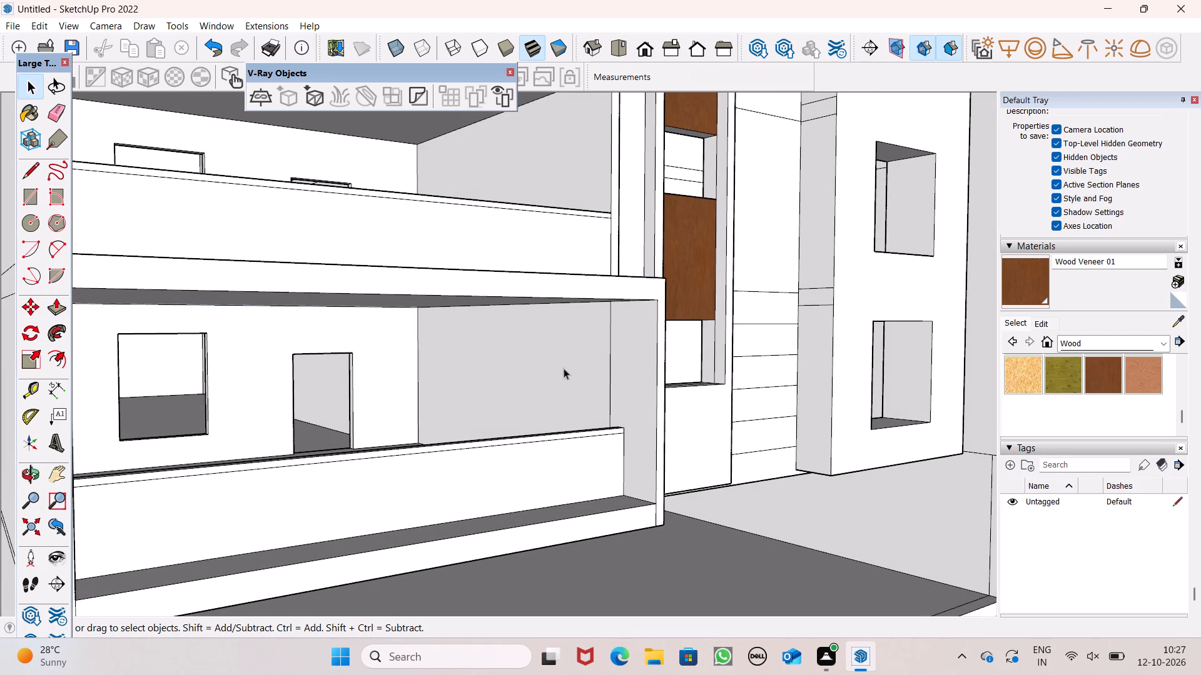
{"action": "scroll", "coordinate": [521, 365], "scroll_direction": "down", "scroll_amount": 3}
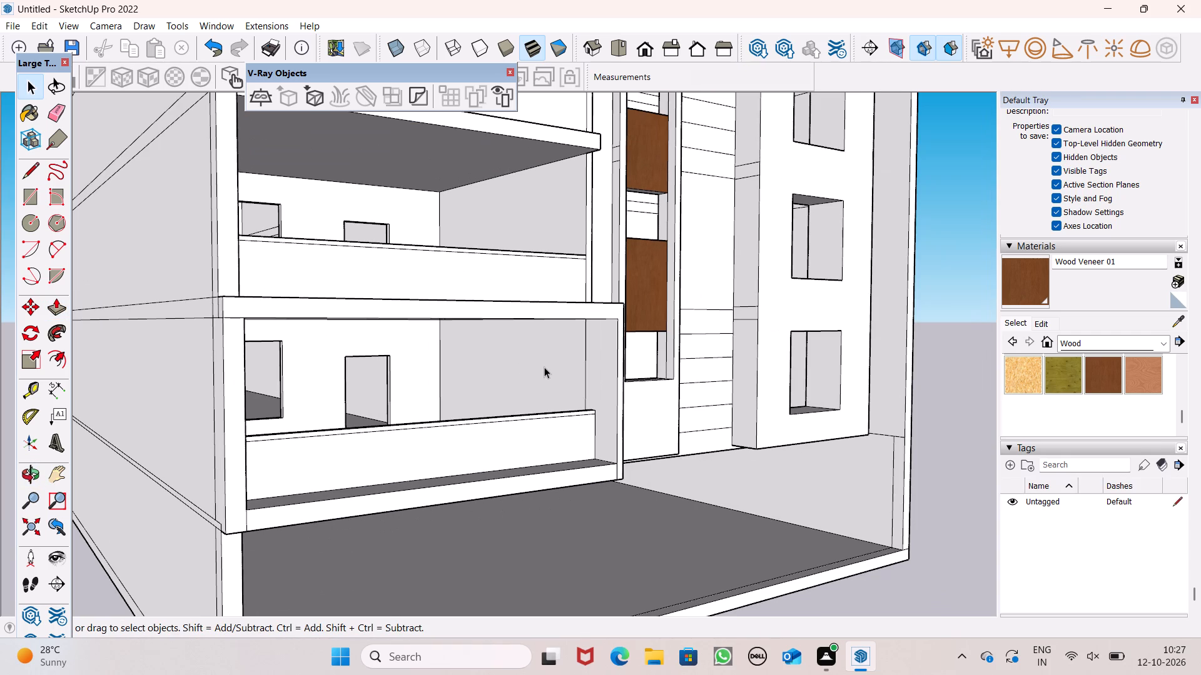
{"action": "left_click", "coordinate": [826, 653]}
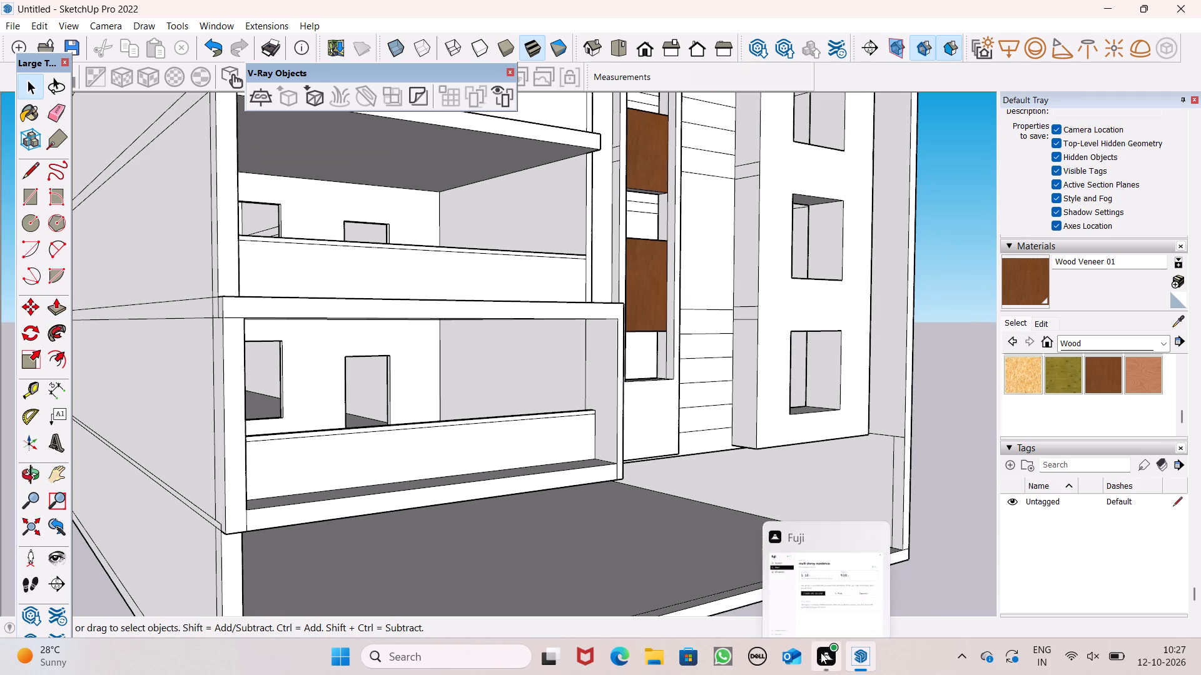
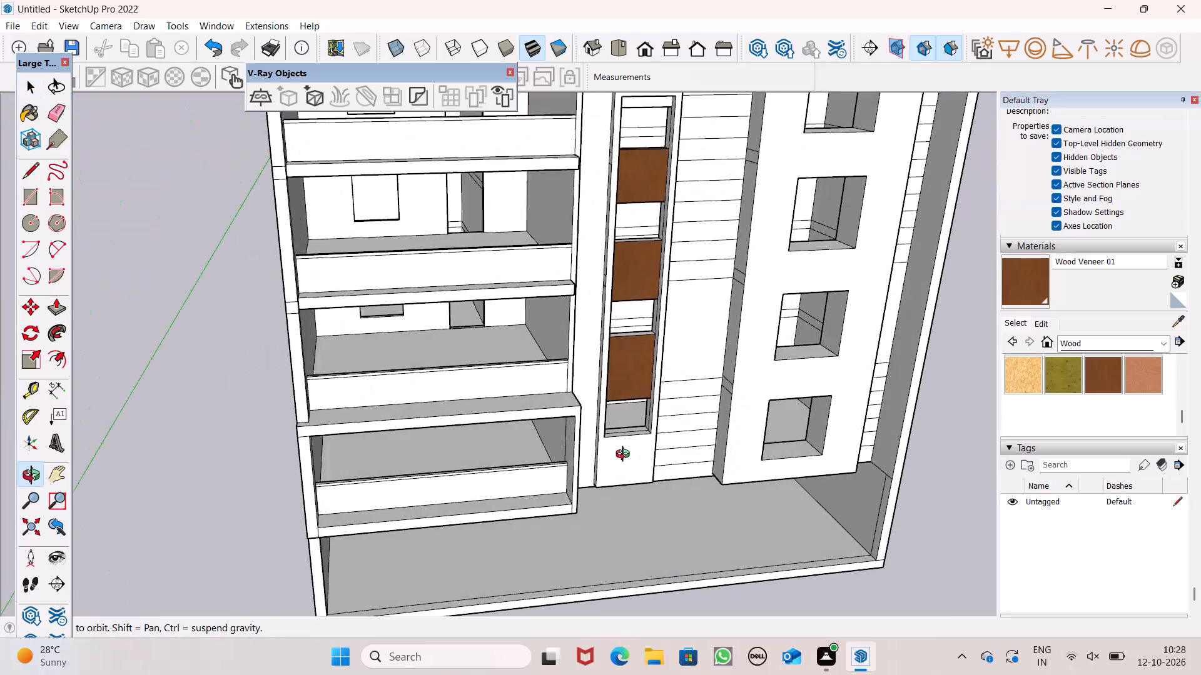
Examine the lowest balcony's projecting frame, parapet end and corner column from above, below and the front.
{"action": "scroll", "coordinate": [595, 350], "scroll_direction": "up", "scroll_amount": 2}
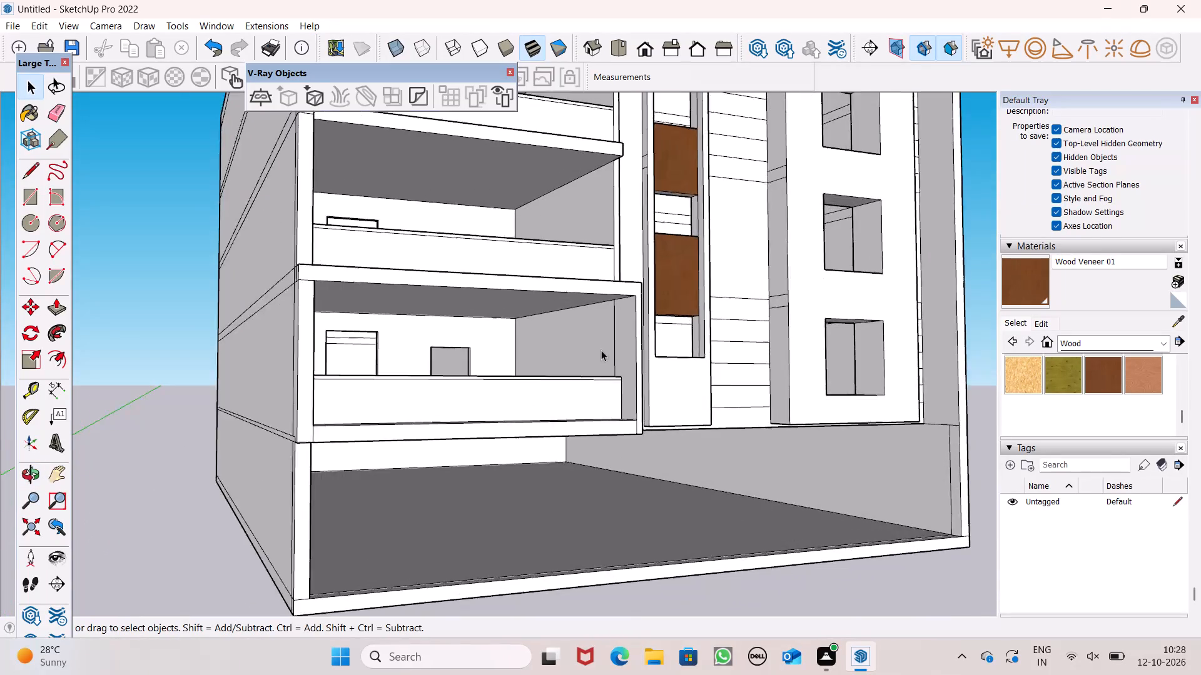
{"action": "scroll", "coordinate": [601, 350], "scroll_direction": "up", "scroll_amount": 5}
{"action": "scroll", "coordinate": [664, 378], "scroll_direction": "down", "scroll_amount": 5}
{"action": "middle_click_drag", "start_coordinate": [647, 427], "coordinate": [697, 472]}
{"action": "scroll", "coordinate": [657, 436], "scroll_direction": "up", "scroll_amount": 4}
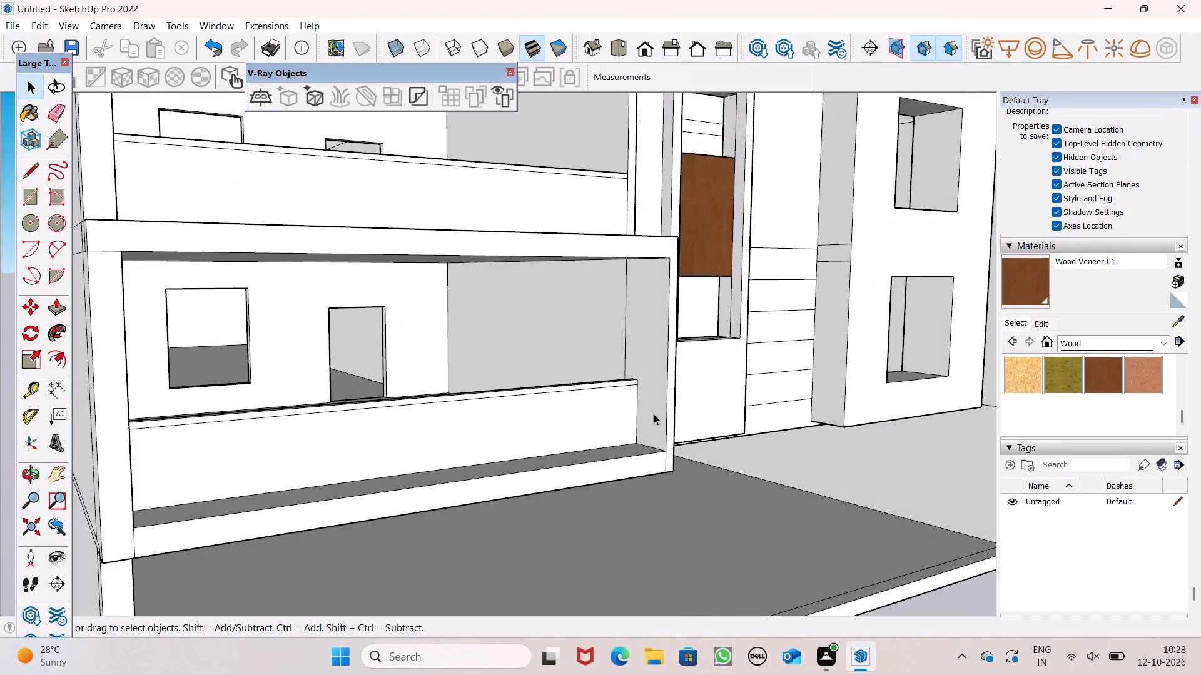
{"action": "scroll", "coordinate": [678, 416], "scroll_direction": "down", "scroll_amount": 4}
{"action": "middle_click_drag", "start_coordinate": [583, 507], "coordinate": [429, 516]}
{"action": "scroll", "coordinate": [530, 435], "scroll_direction": "up", "scroll_amount": 1}
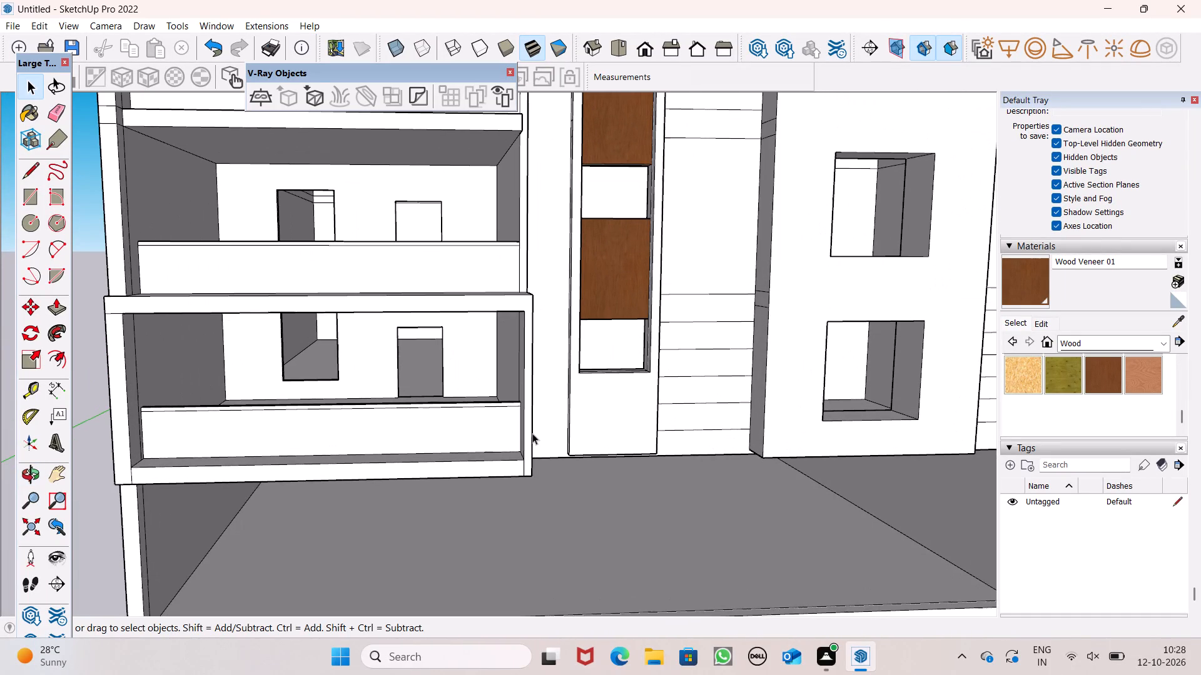
{"action": "scroll", "coordinate": [525, 431], "scroll_direction": "up", "scroll_amount": 5}
{"action": "middle_click_drag", "start_coordinate": [527, 455], "coordinate": [410, 488]}
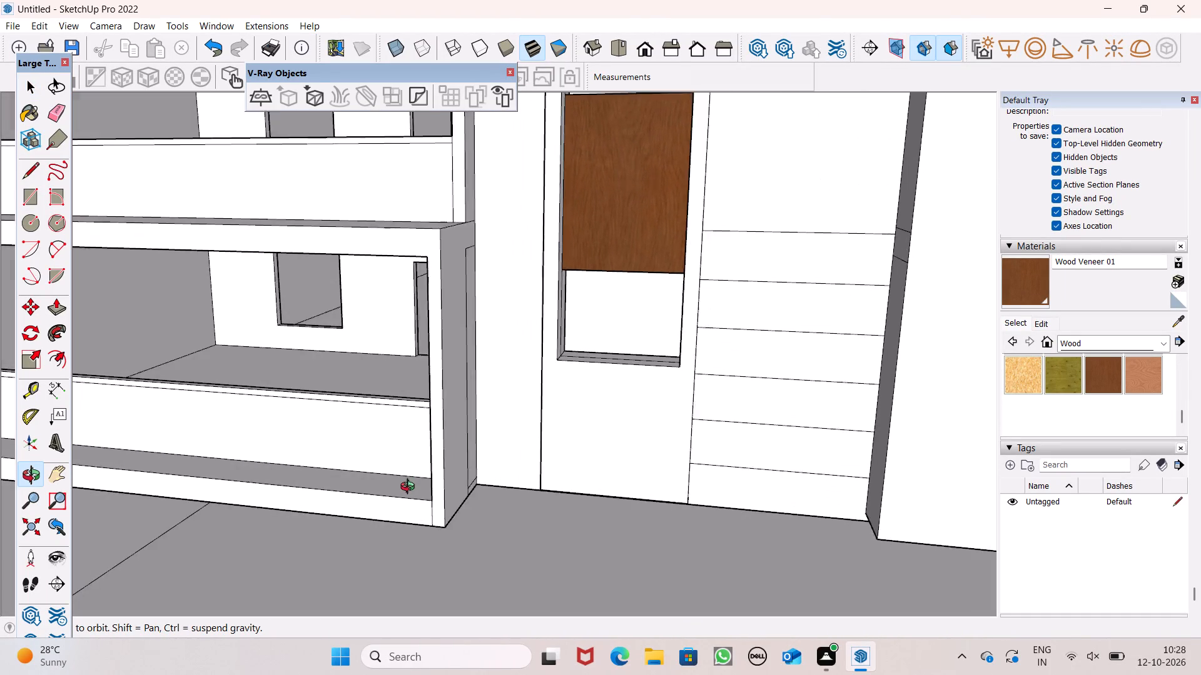
{"action": "middle_click_drag", "start_coordinate": [410, 488], "coordinate": [570, 507]}
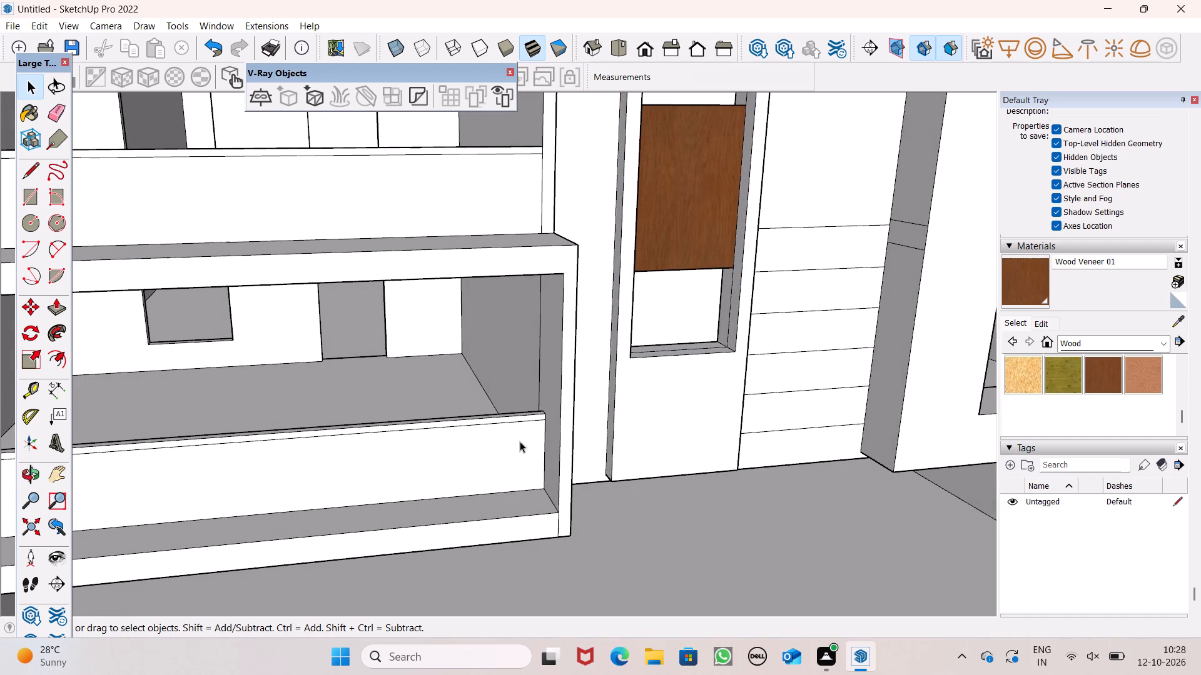
Undo the downward Push/Pull of the upper slab's corner extension beside the lowest balcony.
{"action": "left_click", "coordinate": [529, 427]}
{"action": "scroll", "coordinate": [637, 462], "scroll_direction": "up", "scroll_amount": 1}
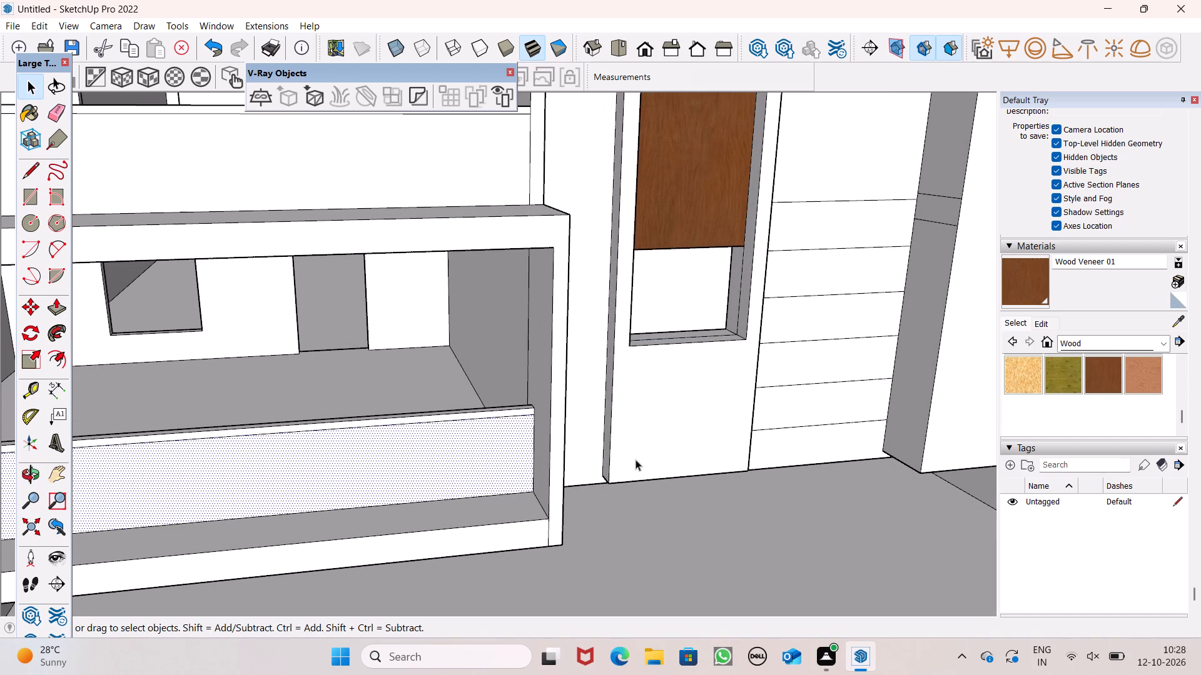
{"action": "key", "text": "ctrl+z"}
Push the column-side ends of the lowest balcony's parapet wall and its top rail back 1' 1 5/8".
{"action": "middle_click_drag", "start_coordinate": [605, 468], "coordinate": [427, 489]}
{"action": "scroll", "coordinate": [593, 344], "scroll_direction": "down", "scroll_amount": 6}
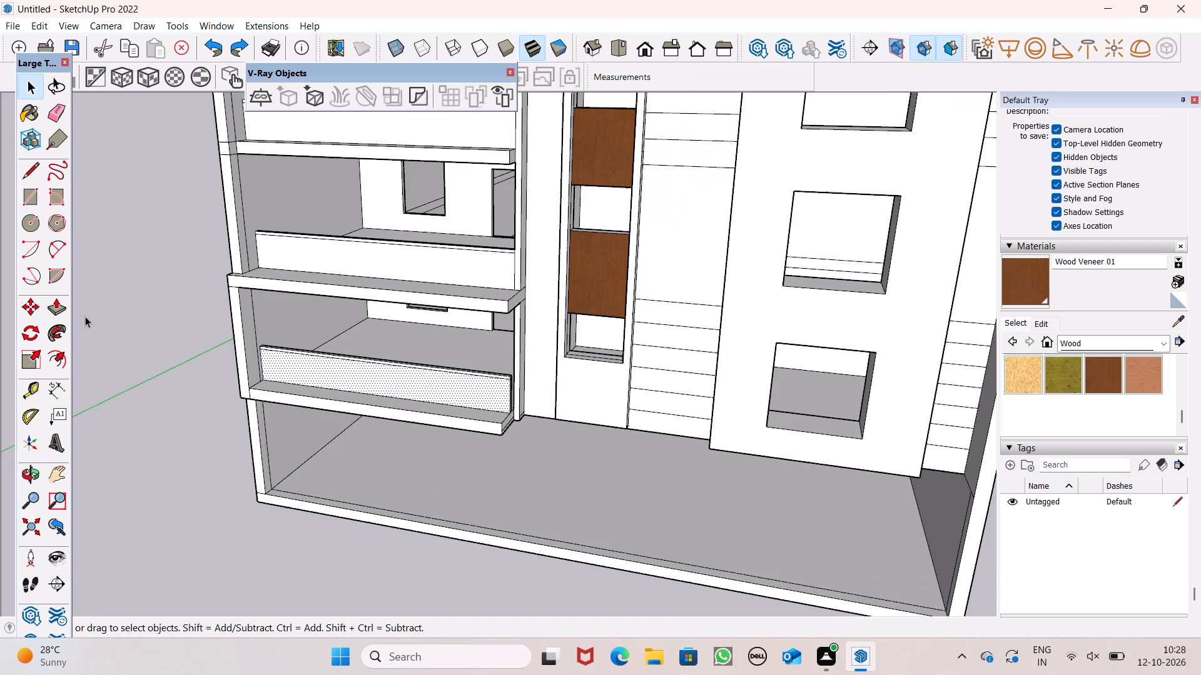
{"action": "left_click", "coordinate": [51, 309]}
{"action": "scroll", "coordinate": [413, 344], "scroll_direction": "up", "scroll_amount": 2}
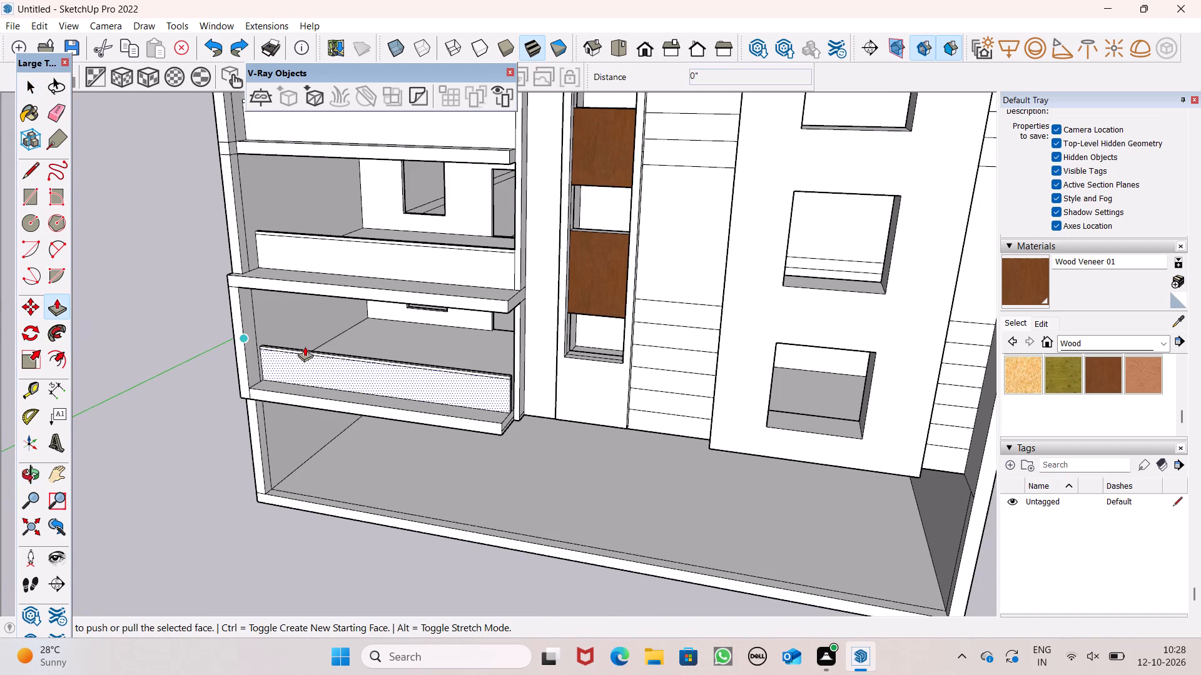
{"action": "scroll", "coordinate": [305, 346], "scroll_direction": "up", "scroll_amount": 6}
{"action": "middle_click_drag", "start_coordinate": [619, 446], "coordinate": [463, 466]}
{"action": "scroll", "coordinate": [480, 487], "scroll_direction": "up", "scroll_amount": 2}
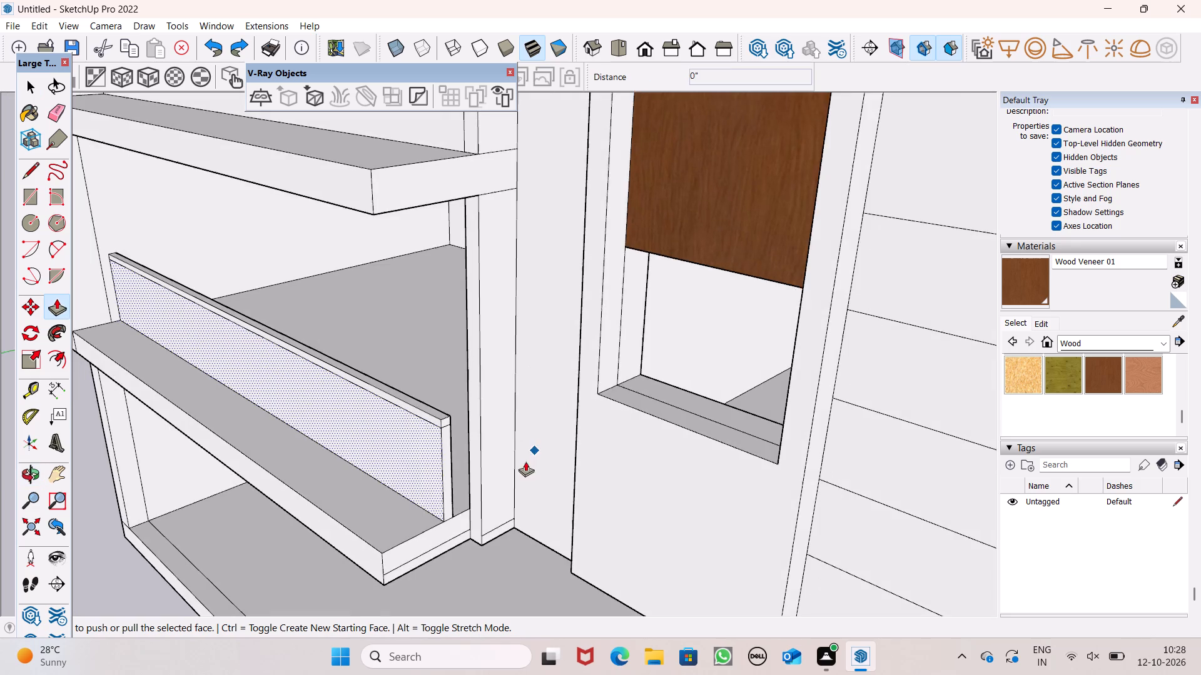
{"action": "scroll", "coordinate": [525, 461], "scroll_direction": "up", "scroll_amount": 5}
{"action": "left_click_drag", "start_coordinate": [420, 466], "coordinate": [407, 448]}
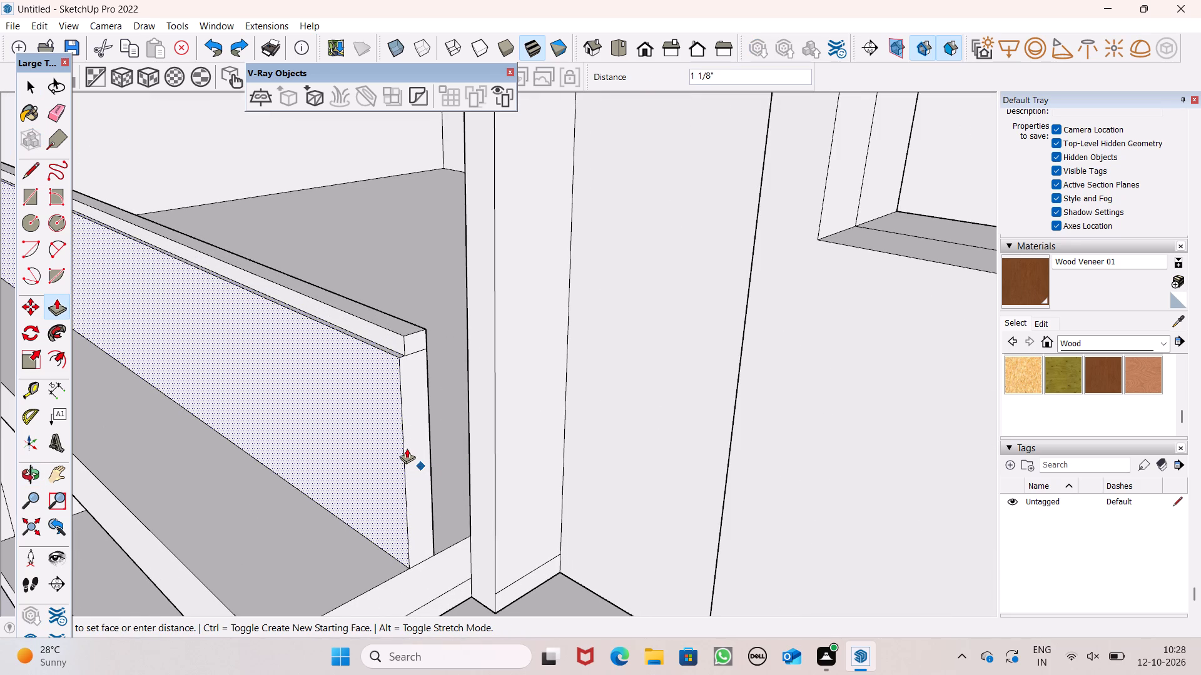
{"action": "left_click_drag", "start_coordinate": [407, 448], "coordinate": [407, 443]}
{"action": "key", "text": "ctrl+z"}
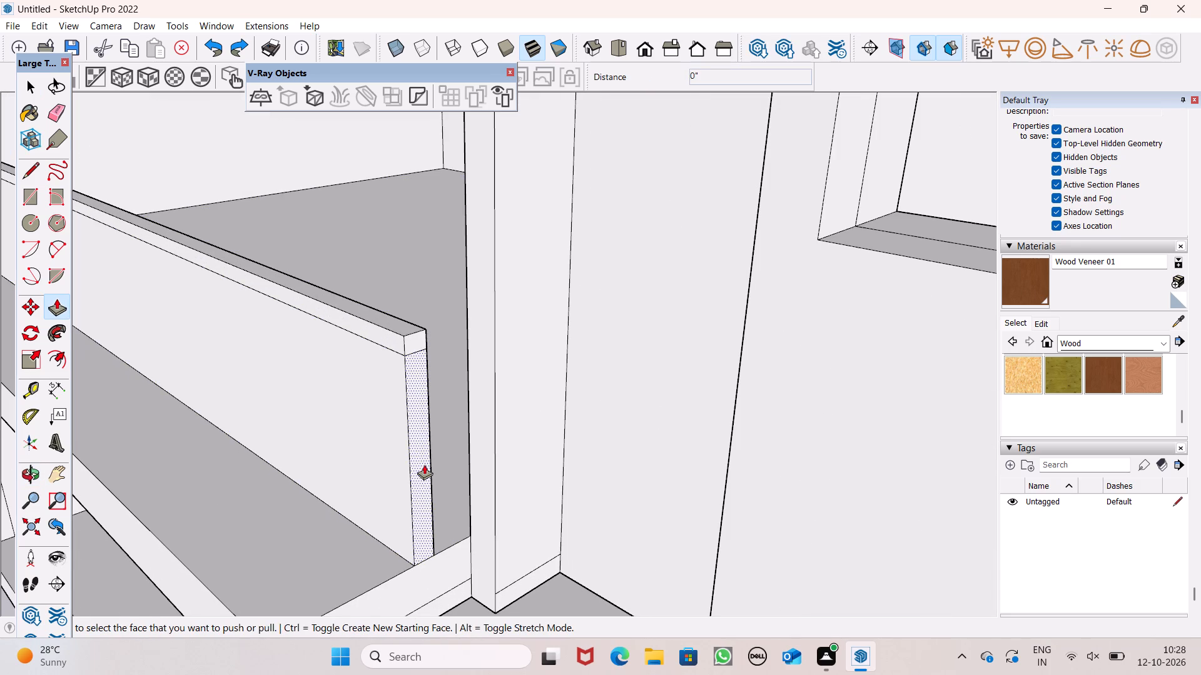
{"action": "left_click_drag", "start_coordinate": [416, 458], "coordinate": [390, 418]}
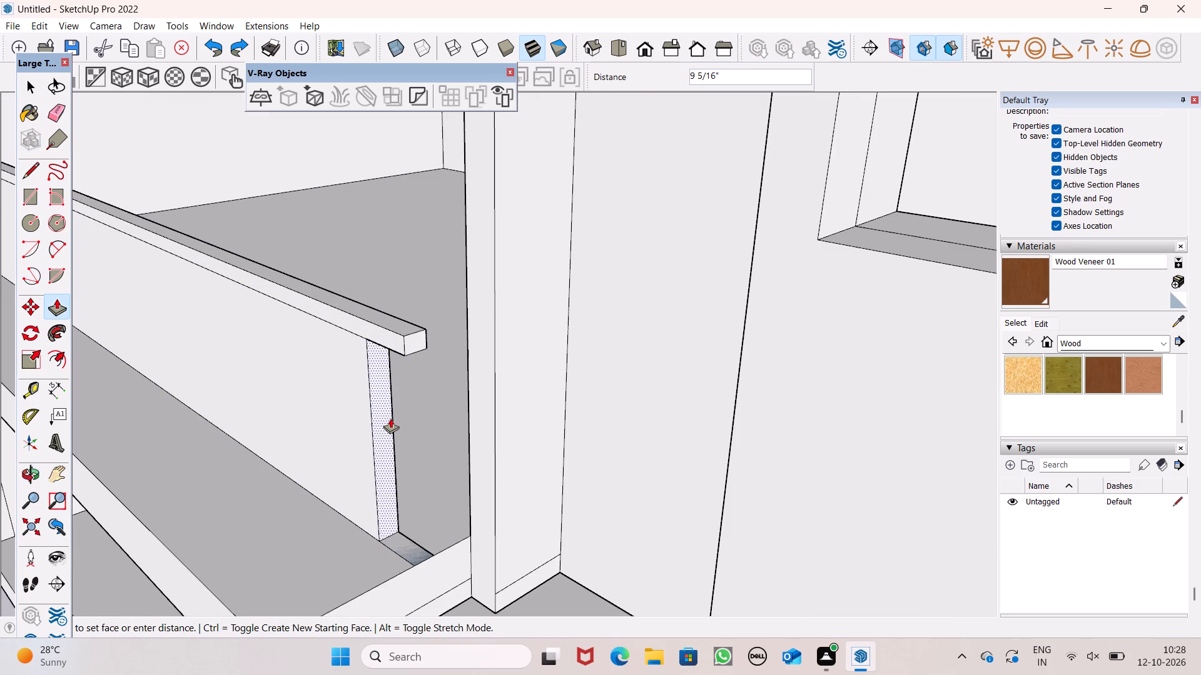
{"action": "left_click_drag", "start_coordinate": [390, 418], "coordinate": [391, 421]}
{"action": "left_click_drag", "start_coordinate": [407, 343], "coordinate": [397, 332]}
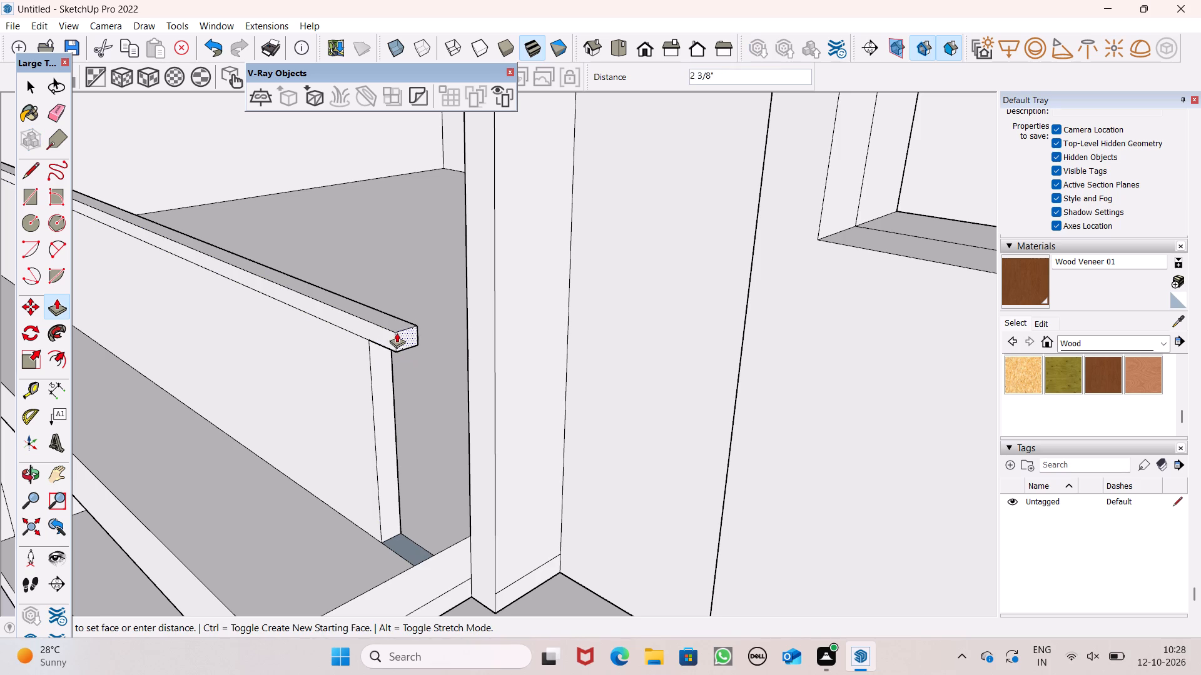
{"action": "left_click_drag", "start_coordinate": [397, 332], "coordinate": [356, 311]}
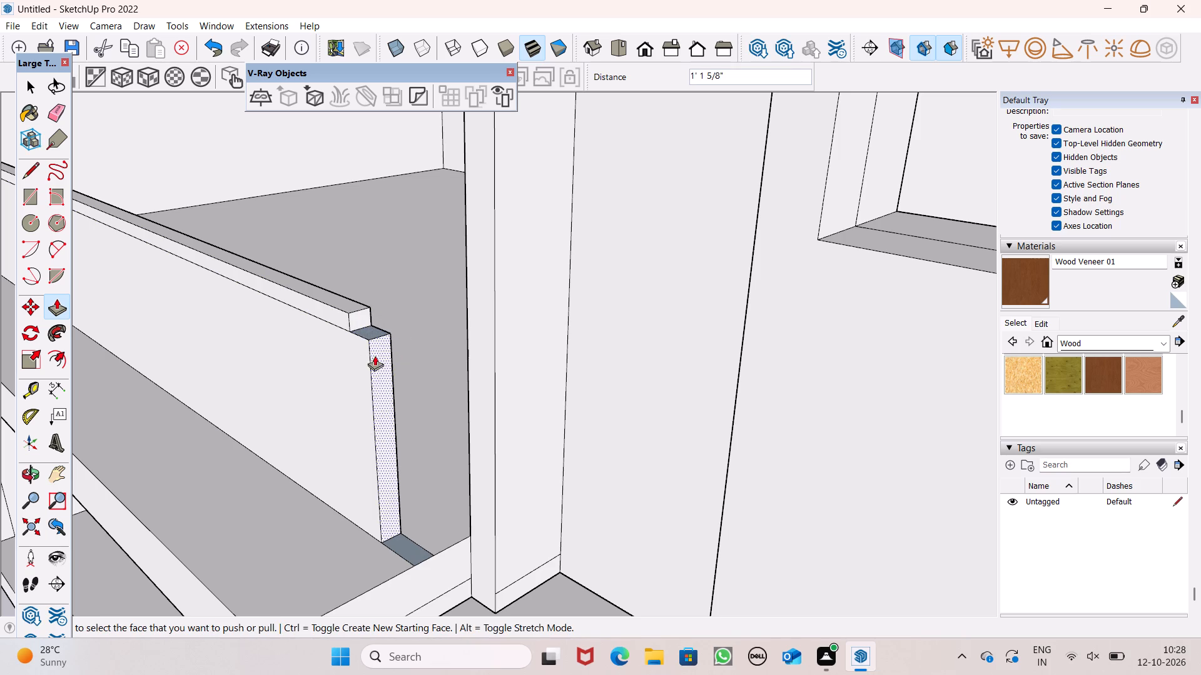
{"action": "left_click_drag", "start_coordinate": [375, 356], "coordinate": [353, 327]}
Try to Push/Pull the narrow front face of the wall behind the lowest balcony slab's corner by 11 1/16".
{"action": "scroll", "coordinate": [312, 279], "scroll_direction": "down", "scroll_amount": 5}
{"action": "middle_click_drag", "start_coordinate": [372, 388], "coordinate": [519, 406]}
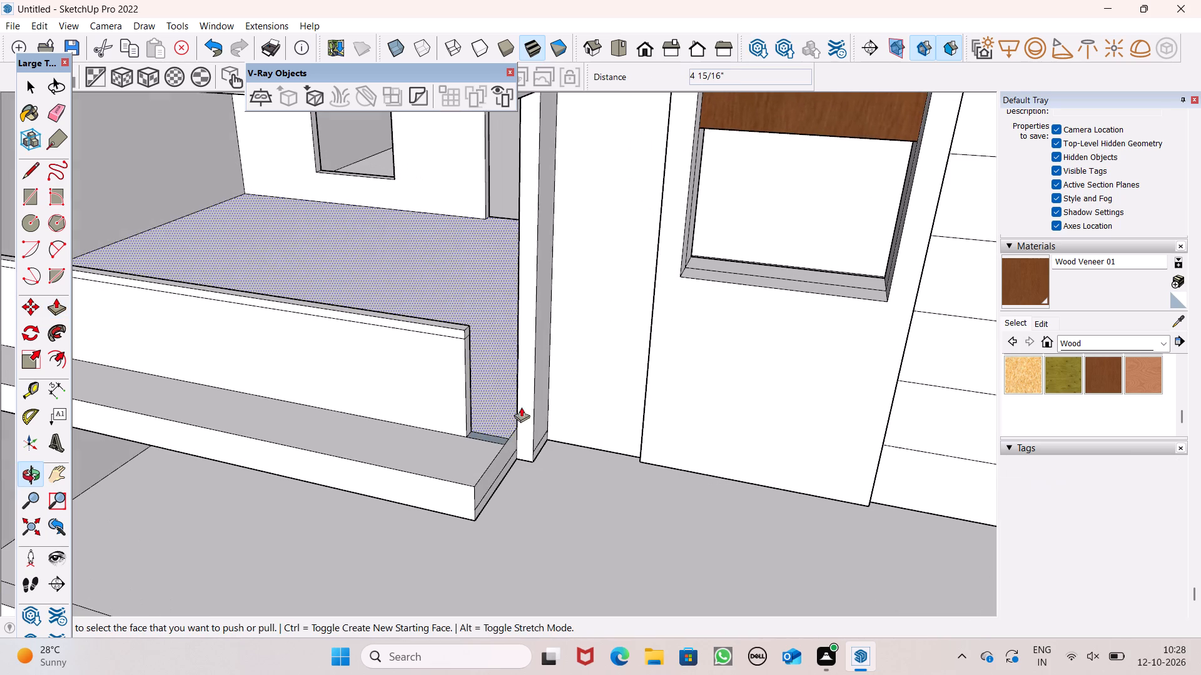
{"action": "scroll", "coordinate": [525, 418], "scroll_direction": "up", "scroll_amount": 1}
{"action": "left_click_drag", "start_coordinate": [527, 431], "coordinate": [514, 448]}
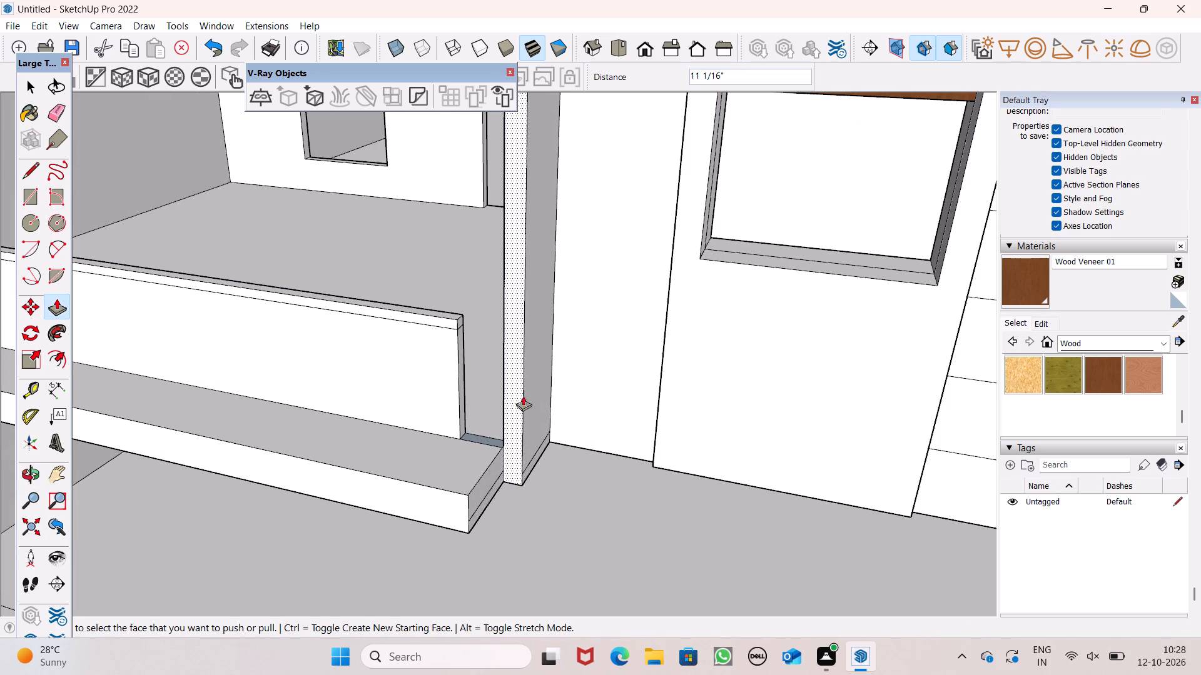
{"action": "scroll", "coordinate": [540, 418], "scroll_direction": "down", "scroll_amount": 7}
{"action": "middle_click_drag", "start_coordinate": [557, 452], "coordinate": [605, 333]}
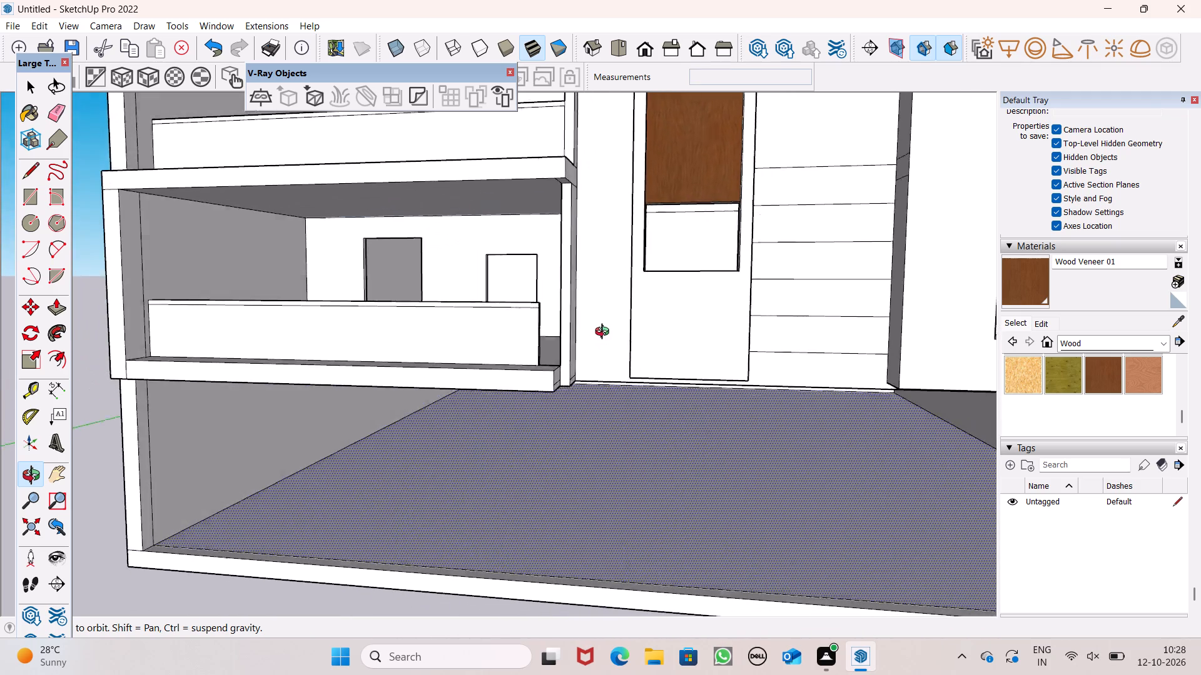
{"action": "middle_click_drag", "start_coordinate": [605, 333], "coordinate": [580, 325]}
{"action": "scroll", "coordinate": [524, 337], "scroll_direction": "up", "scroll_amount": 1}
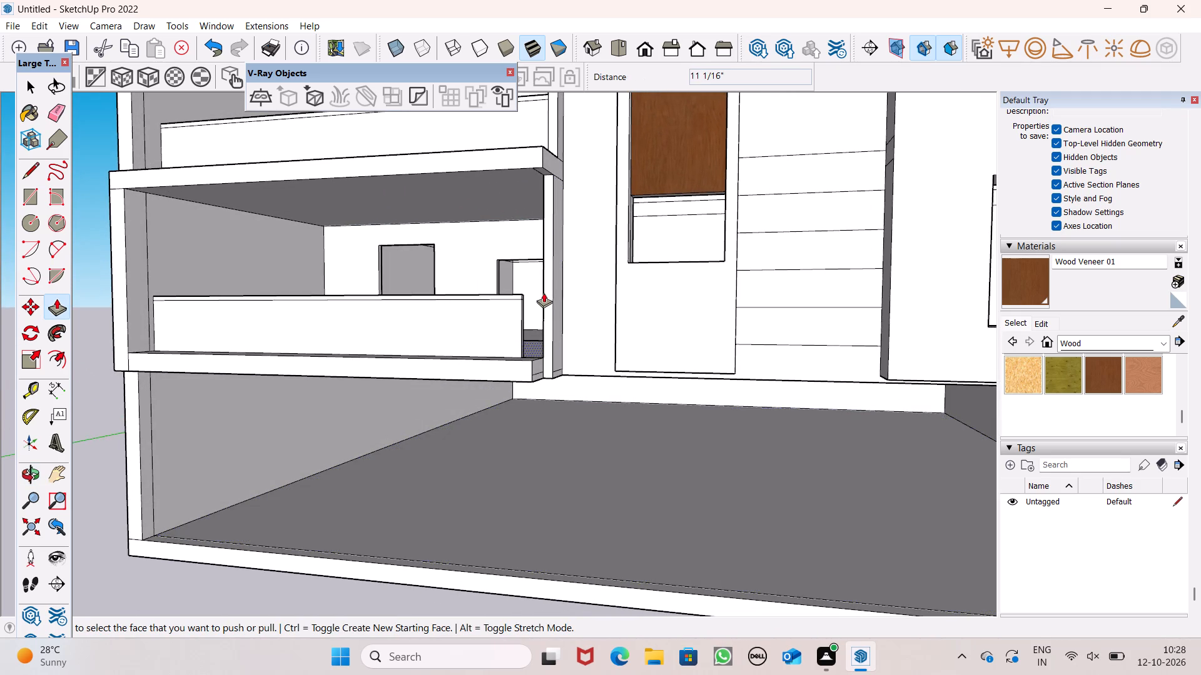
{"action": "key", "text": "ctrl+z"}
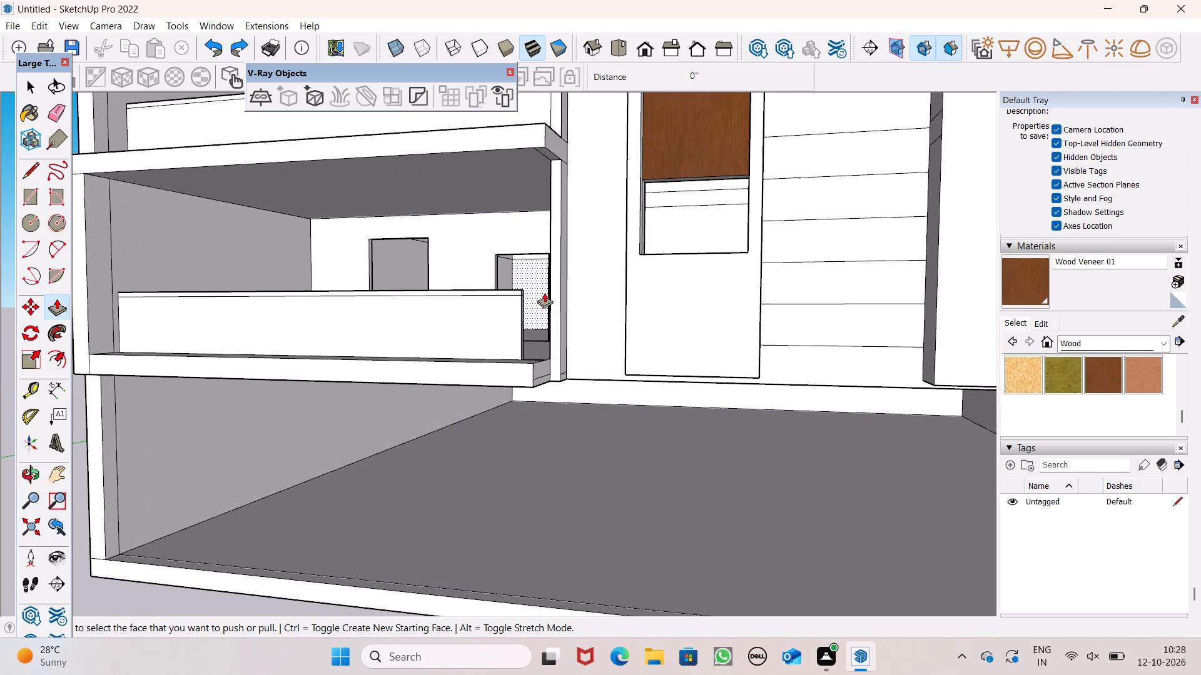
Push/Pull the underside of the upper slab's corner extension down to the bottom of the lowest balcony slab.
{"action": "scroll", "coordinate": [512, 156], "scroll_direction": "up", "scroll_amount": 4}
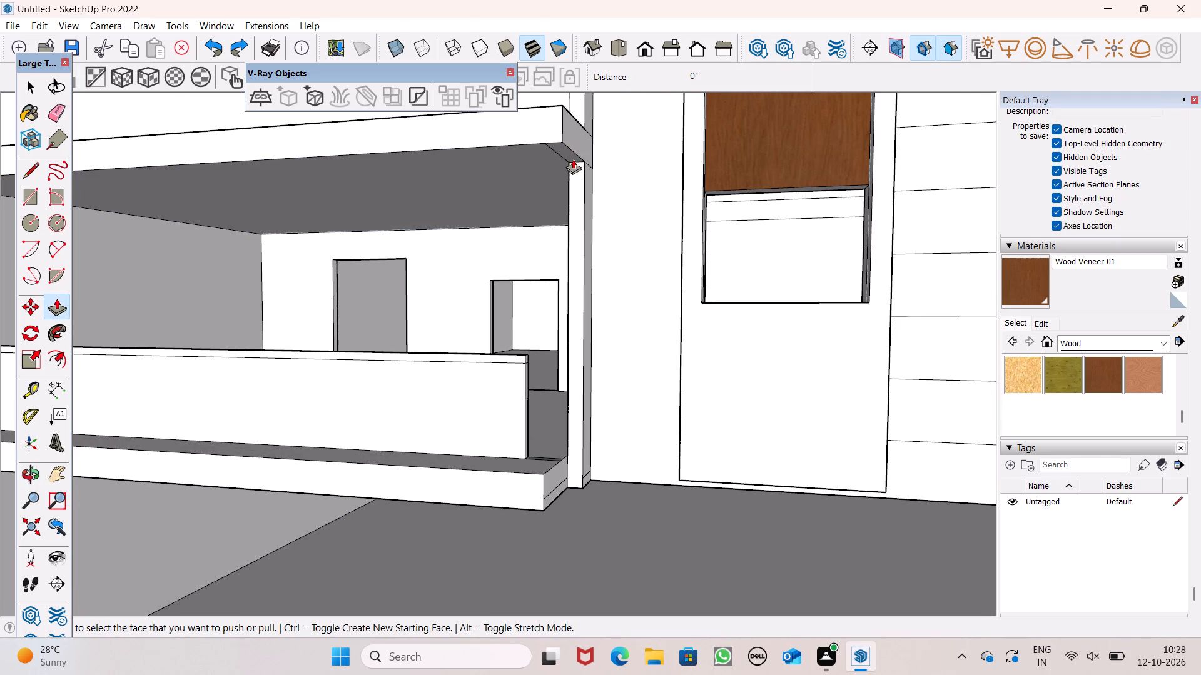
{"action": "left_click_drag", "start_coordinate": [567, 154], "coordinate": [584, 441]}
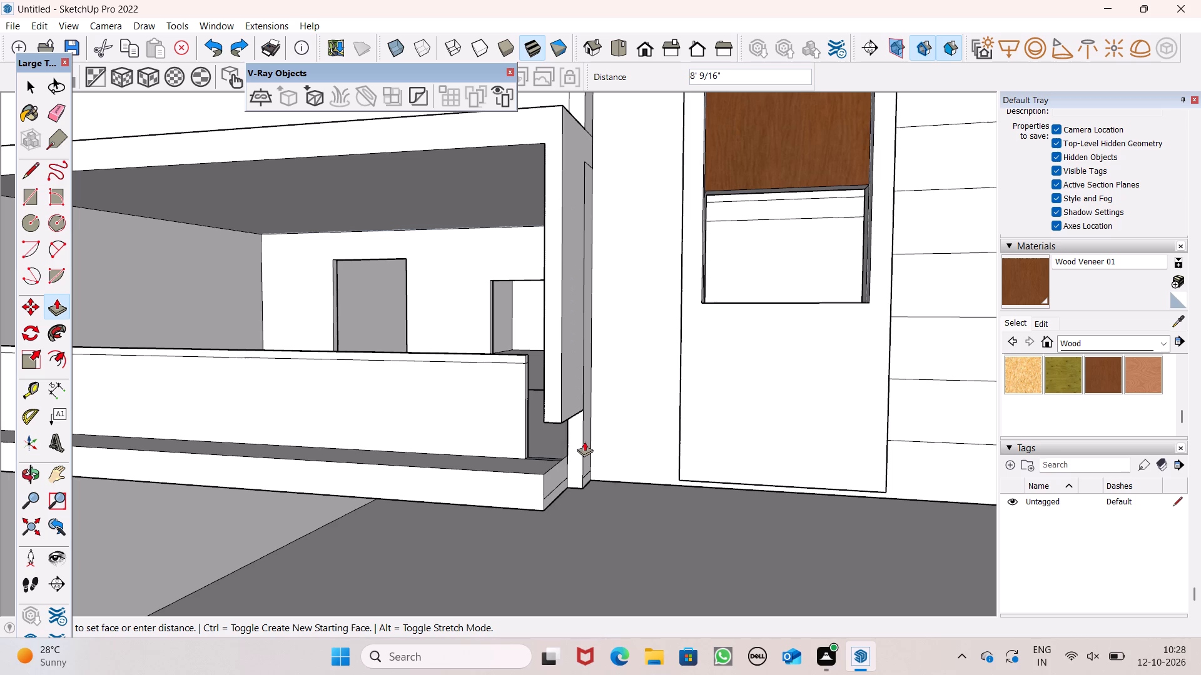
{"action": "left_click_drag", "start_coordinate": [584, 441], "coordinate": [553, 506]}
Push/Pull the inner face of the frame's corner column 8 3/4" toward the lowest balcony.
{"action": "scroll", "coordinate": [543, 412], "scroll_direction": "down", "scroll_amount": 5}
{"action": "middle_click_drag", "start_coordinate": [549, 442], "coordinate": [739, 489]}
{"action": "scroll", "coordinate": [647, 445], "scroll_direction": "up", "scroll_amount": 5}
{"action": "middle_click_drag", "start_coordinate": [630, 446], "coordinate": [656, 467]}
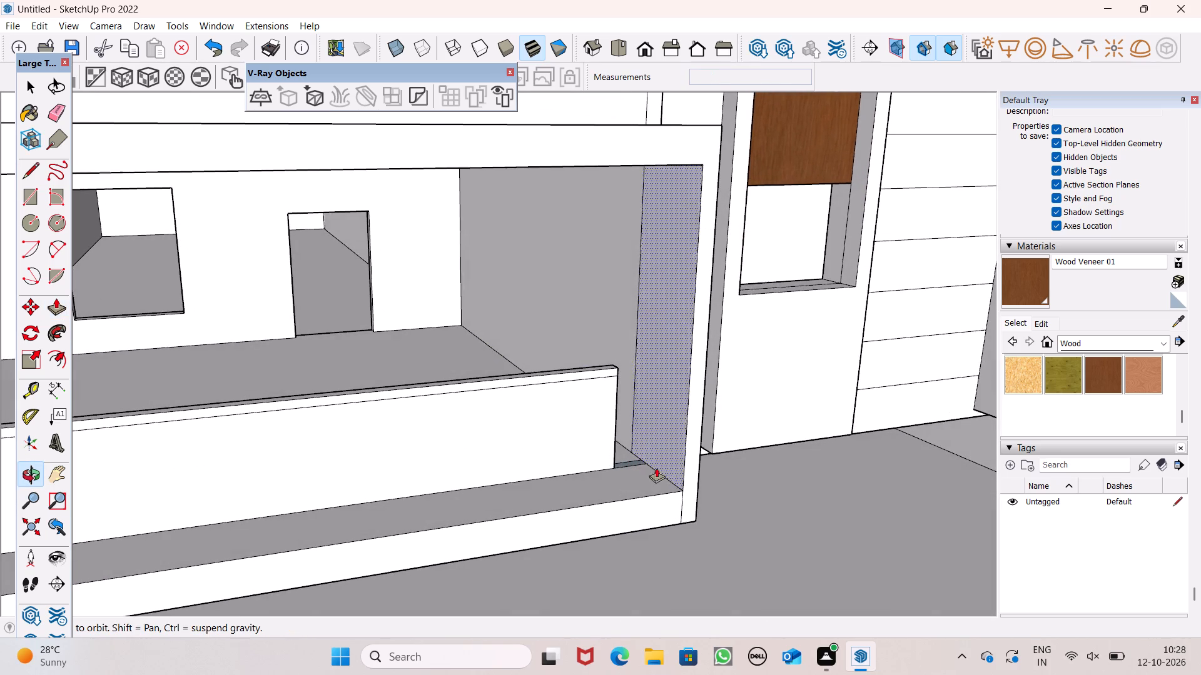
{"action": "middle_click_drag", "start_coordinate": [656, 467], "coordinate": [651, 467]}
{"action": "scroll", "coordinate": [671, 447], "scroll_direction": "up", "scroll_amount": 3}
{"action": "left_click_drag", "start_coordinate": [672, 444], "coordinate": [657, 463]}
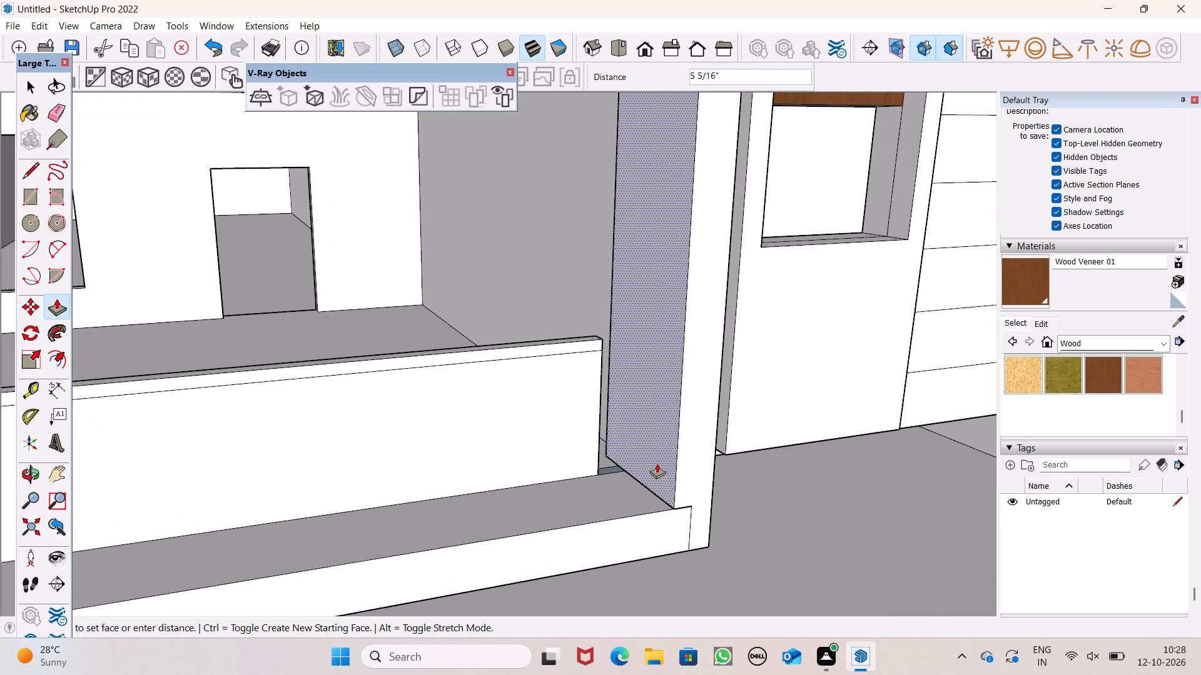
{"action": "left_click_drag", "start_coordinate": [657, 463], "coordinate": [646, 467]}
Extend the lowest balcony's parapet wall end 4 7/8" and its top rail end 4 11/16" toward the corner column.
{"action": "scroll", "coordinate": [710, 419], "scroll_direction": "down", "scroll_amount": 6}
{"action": "middle_click_drag", "start_coordinate": [731, 427], "coordinate": [665, 409]}
{"action": "scroll", "coordinate": [652, 461], "scroll_direction": "up", "scroll_amount": 1}
{"action": "middle_click_drag", "start_coordinate": [652, 460], "coordinate": [623, 462]}
{"action": "scroll", "coordinate": [689, 360], "scroll_direction": "down", "scroll_amount": 4}
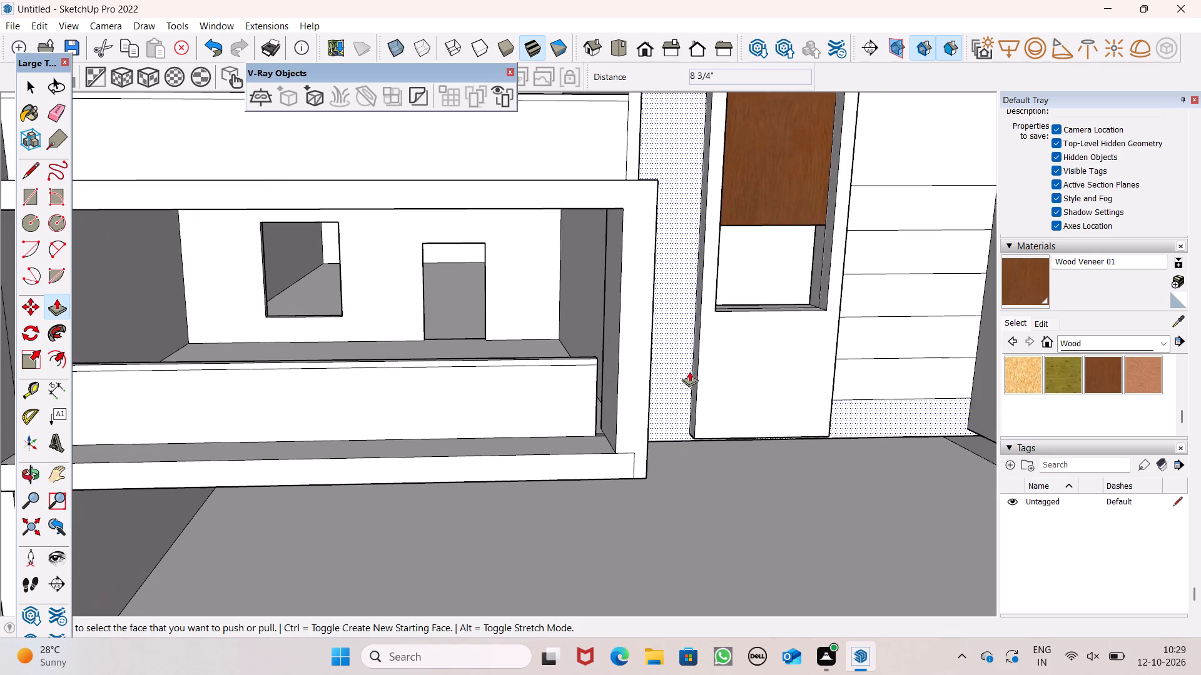
{"action": "scroll", "coordinate": [685, 391], "scroll_direction": "down", "scroll_amount": 4}
{"action": "middle_click_drag", "start_coordinate": [665, 404], "coordinate": [636, 377]}
{"action": "scroll", "coordinate": [637, 367], "scroll_direction": "up", "scroll_amount": 2}
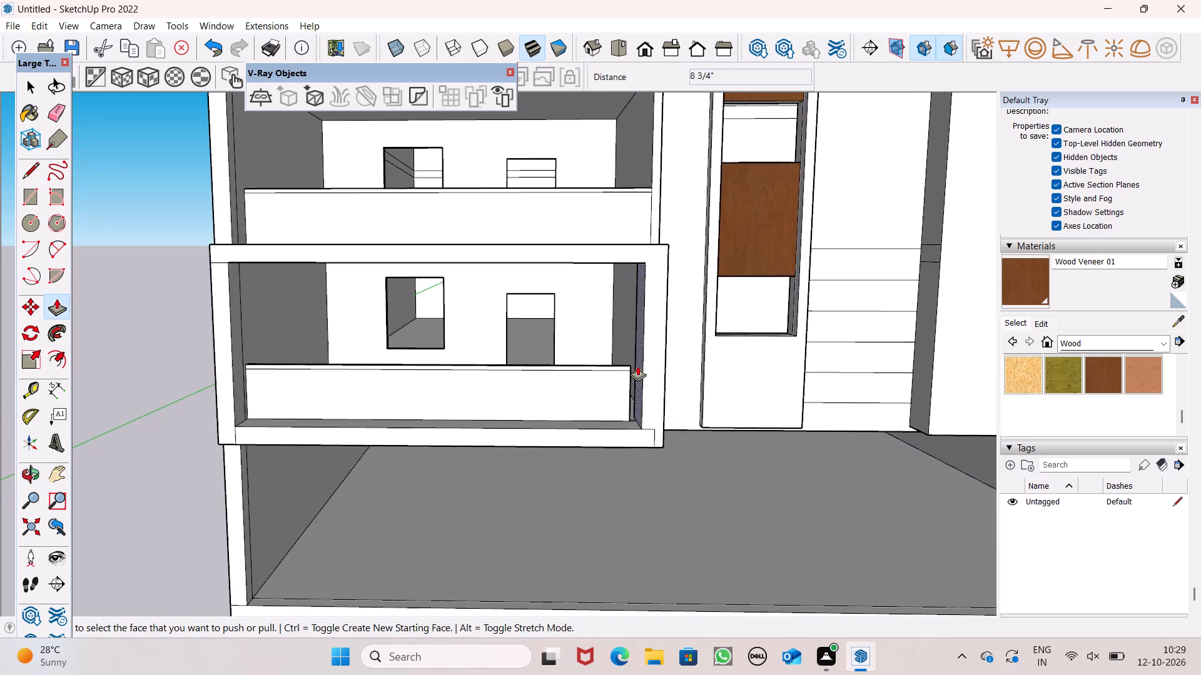
{"action": "scroll", "coordinate": [637, 366], "scroll_direction": "up", "scroll_amount": 2}
{"action": "middle_click_drag", "start_coordinate": [642, 378], "coordinate": [645, 417]}
{"action": "scroll", "coordinate": [644, 415], "scroll_direction": "up", "scroll_amount": 13}
{"action": "middle_click_drag", "start_coordinate": [625, 419], "coordinate": [560, 443]}
{"action": "scroll", "coordinate": [584, 371], "scroll_direction": "up", "scroll_amount": 6}
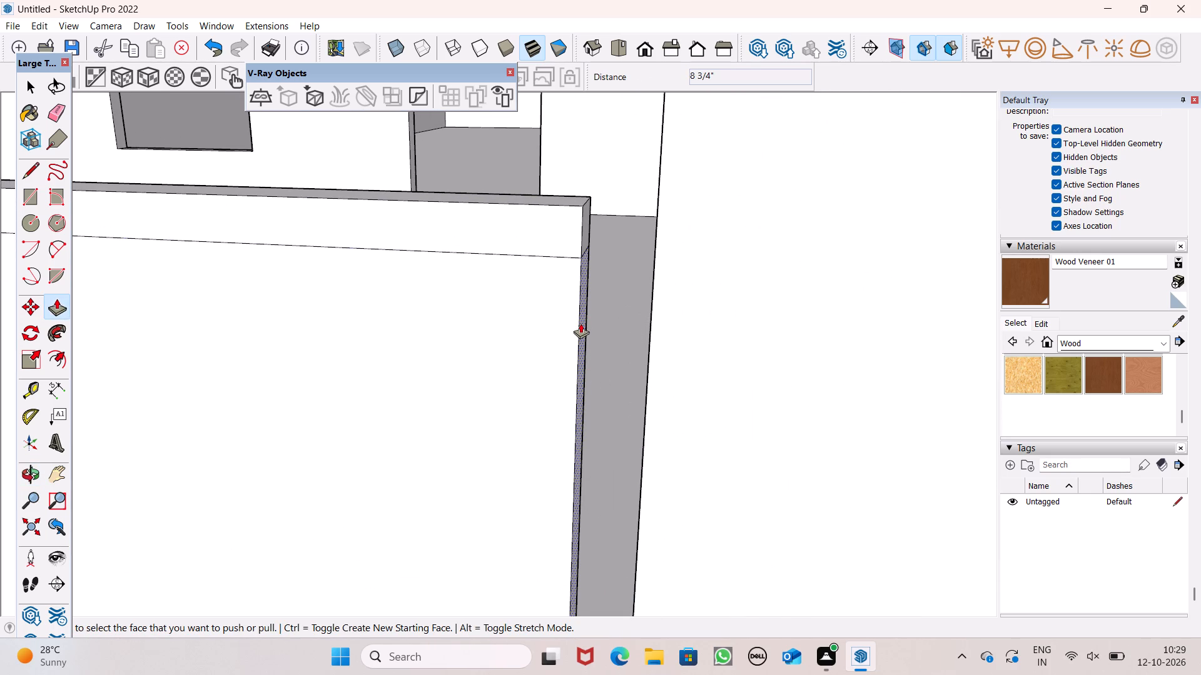
{"action": "left_click_drag", "start_coordinate": [584, 320], "coordinate": [652, 354]}
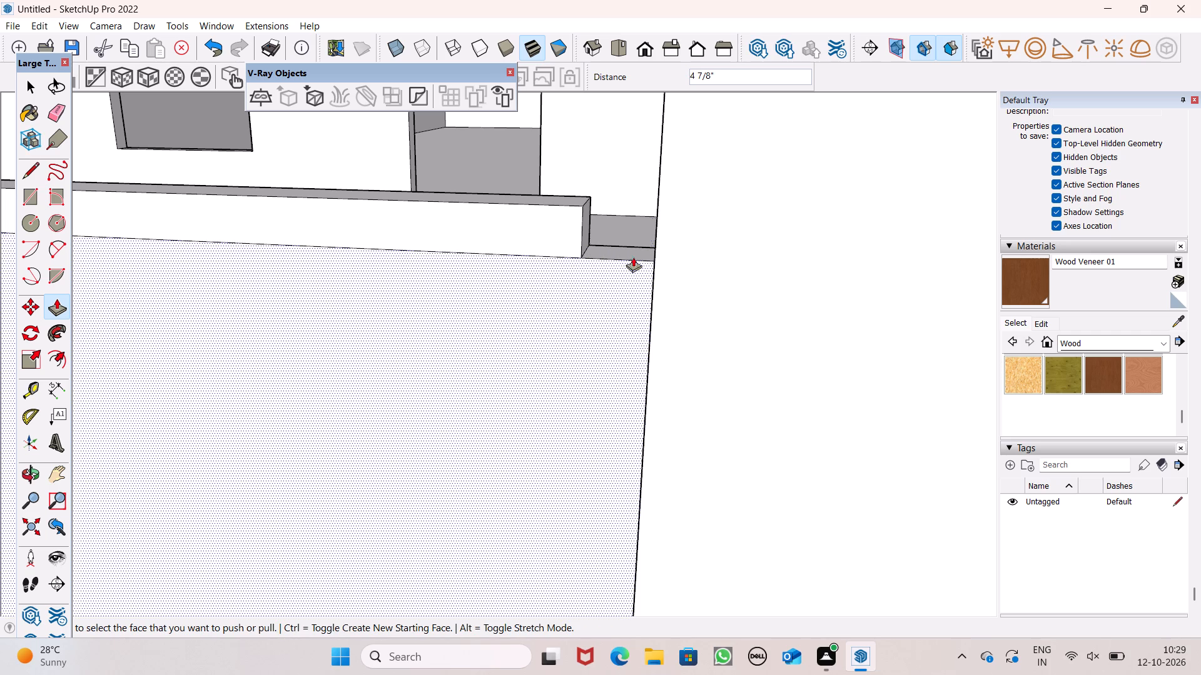
{"action": "left_click_drag", "start_coordinate": [585, 228], "coordinate": [664, 251]}
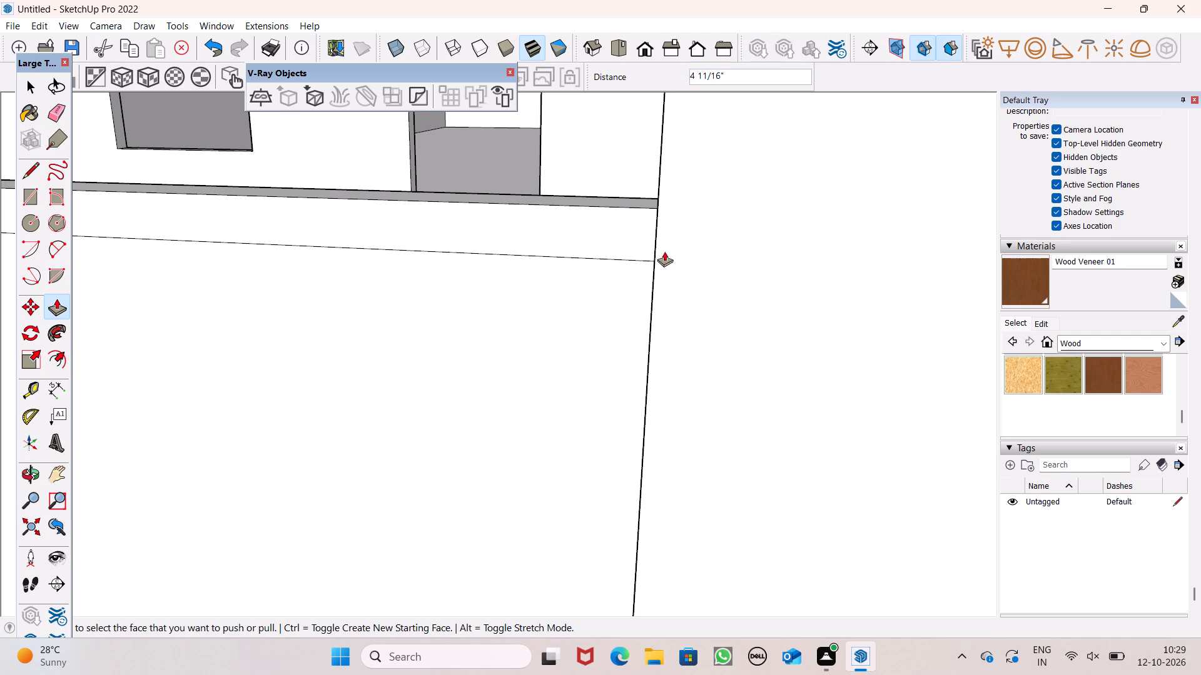
Push/Pull the parapet top rail's end a further 3/16" to close its gap with the corner column.
{"action": "scroll", "coordinate": [588, 239], "scroll_direction": "down", "scroll_amount": 7}
{"action": "scroll", "coordinate": [658, 231], "scroll_direction": "down", "scroll_amount": 7}
{"action": "middle_click_drag", "start_coordinate": [671, 310], "coordinate": [828, 330]}
{"action": "scroll", "coordinate": [767, 246], "scroll_direction": "down", "scroll_amount": 4}
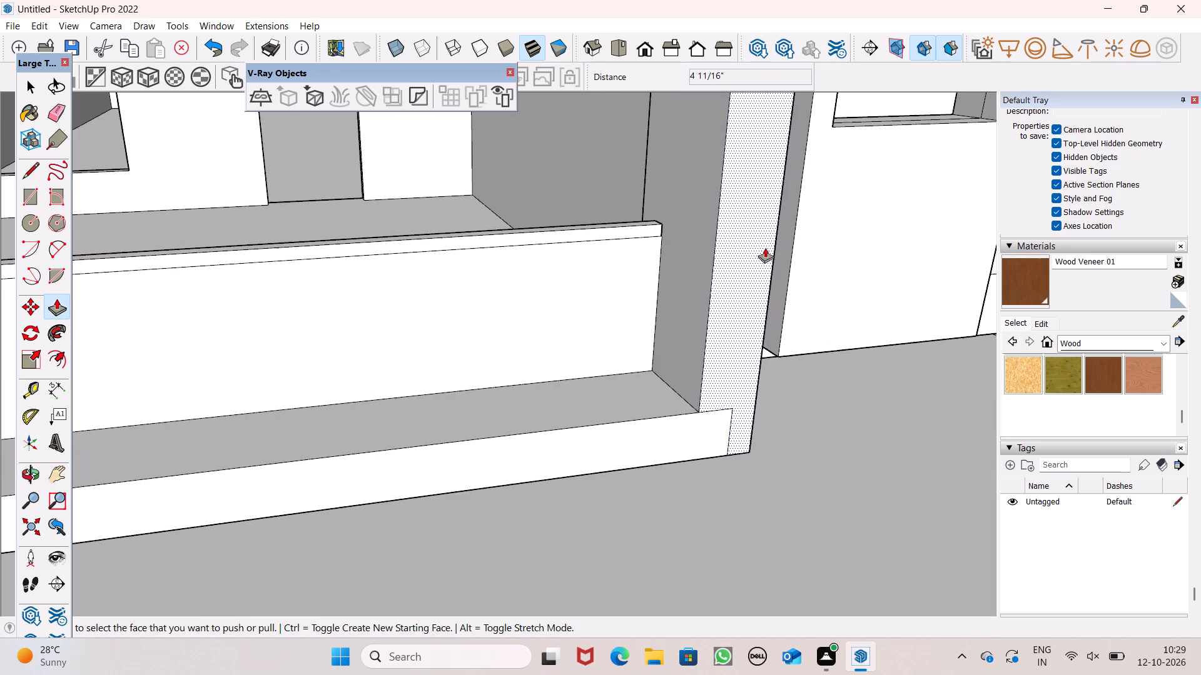
{"action": "scroll", "coordinate": [757, 231], "scroll_direction": "down", "scroll_amount": 3}
{"action": "scroll", "coordinate": [730, 227], "scroll_direction": "up", "scroll_amount": 7}
{"action": "scroll", "coordinate": [676, 219], "scroll_direction": "up", "scroll_amount": 8}
{"action": "scroll", "coordinate": [644, 282], "scroll_direction": "up", "scroll_amount": 5}
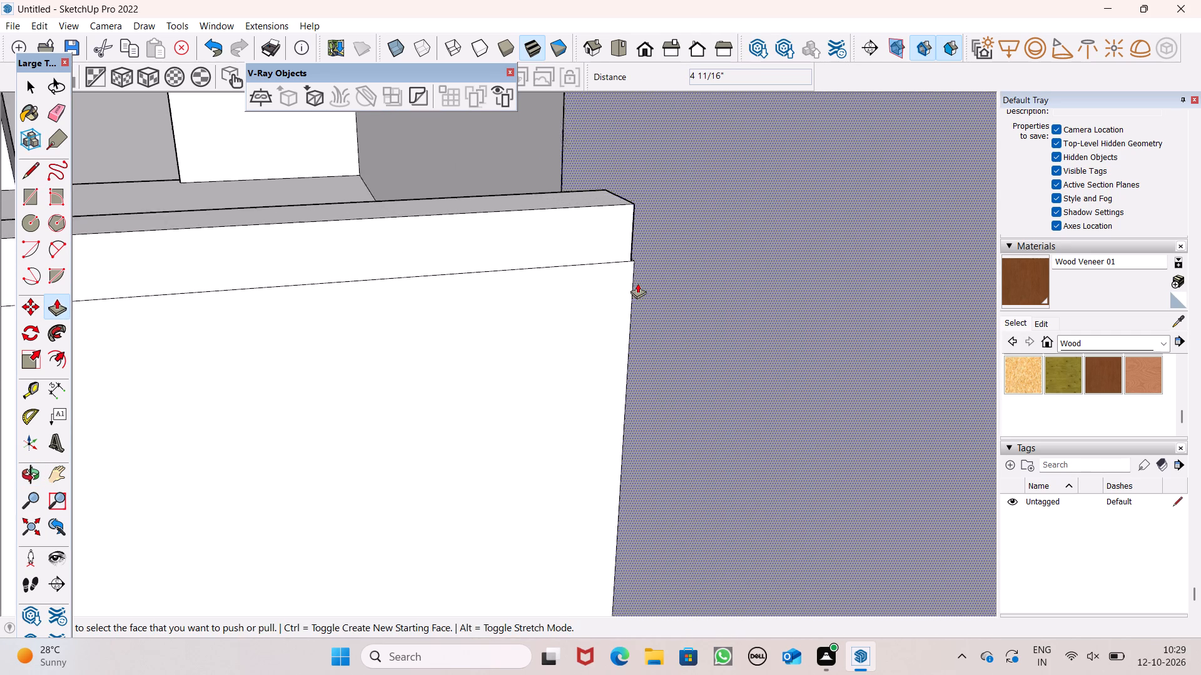
{"action": "scroll", "coordinate": [637, 283], "scroll_direction": "up", "scroll_amount": 4}
{"action": "middle_click_drag", "start_coordinate": [652, 243], "coordinate": [547, 280]}
{"action": "scroll", "coordinate": [661, 215], "scroll_direction": "up", "scroll_amount": 12}
{"action": "middle_click_drag", "start_coordinate": [628, 271], "coordinate": [608, 276]}
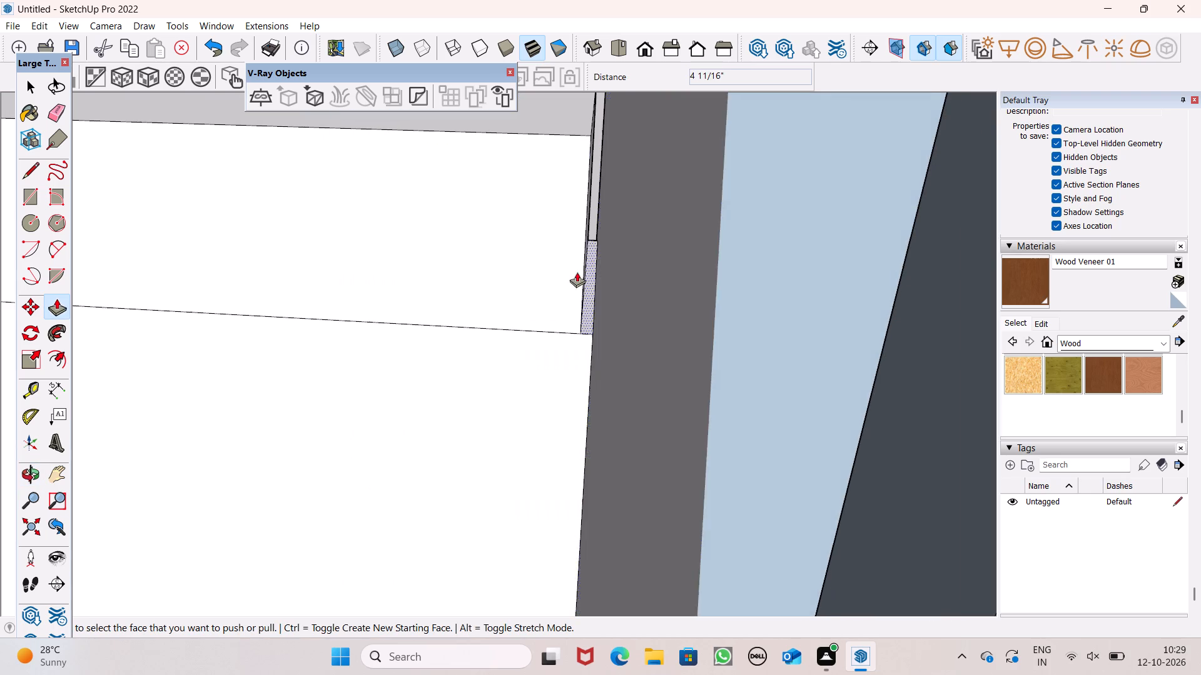
{"action": "scroll", "coordinate": [575, 271], "scroll_direction": "up", "scroll_amount": 15}
{"action": "middle_click_drag", "start_coordinate": [704, 304], "coordinate": [671, 330]}
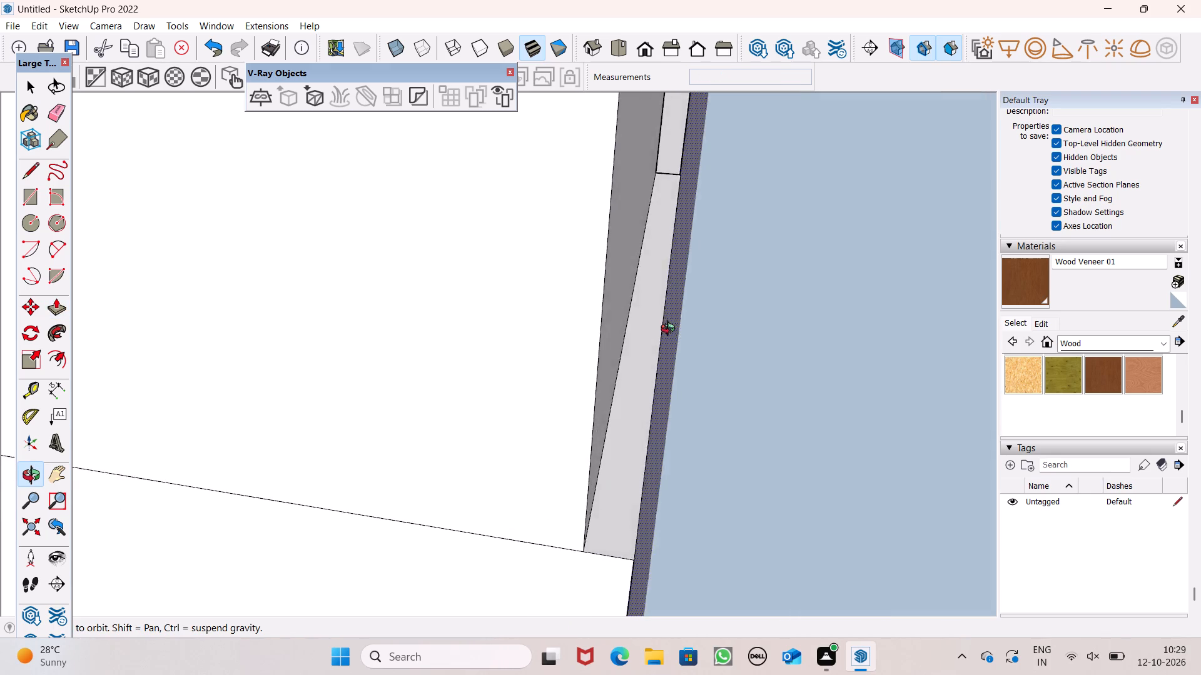
{"action": "middle_click_drag", "start_coordinate": [671, 330], "coordinate": [662, 338]}
{"action": "scroll", "coordinate": [660, 335], "scroll_direction": "up", "scroll_amount": 1}
{"action": "middle_click_drag", "start_coordinate": [631, 335], "coordinate": [649, 335]}
{"action": "scroll", "coordinate": [610, 260], "scroll_direction": "up", "scroll_amount": 1}
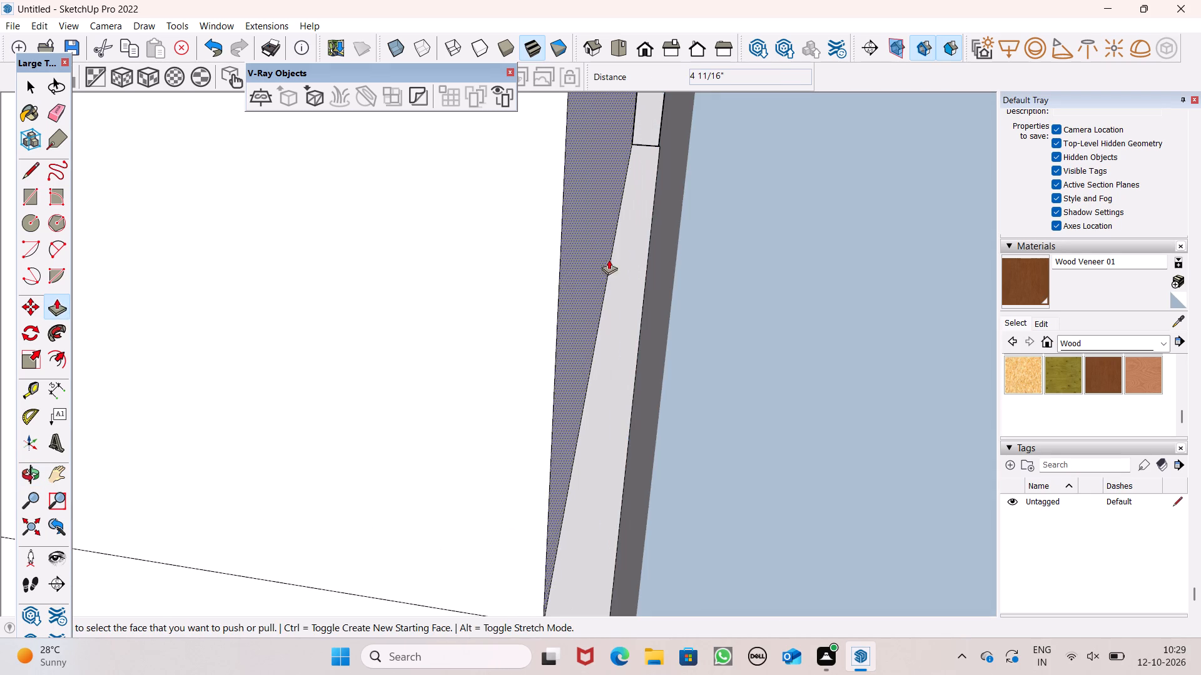
{"action": "scroll", "coordinate": [609, 259], "scroll_direction": "up", "scroll_amount": 1}
{"action": "left_click_drag", "start_coordinate": [579, 254], "coordinate": [661, 273]}
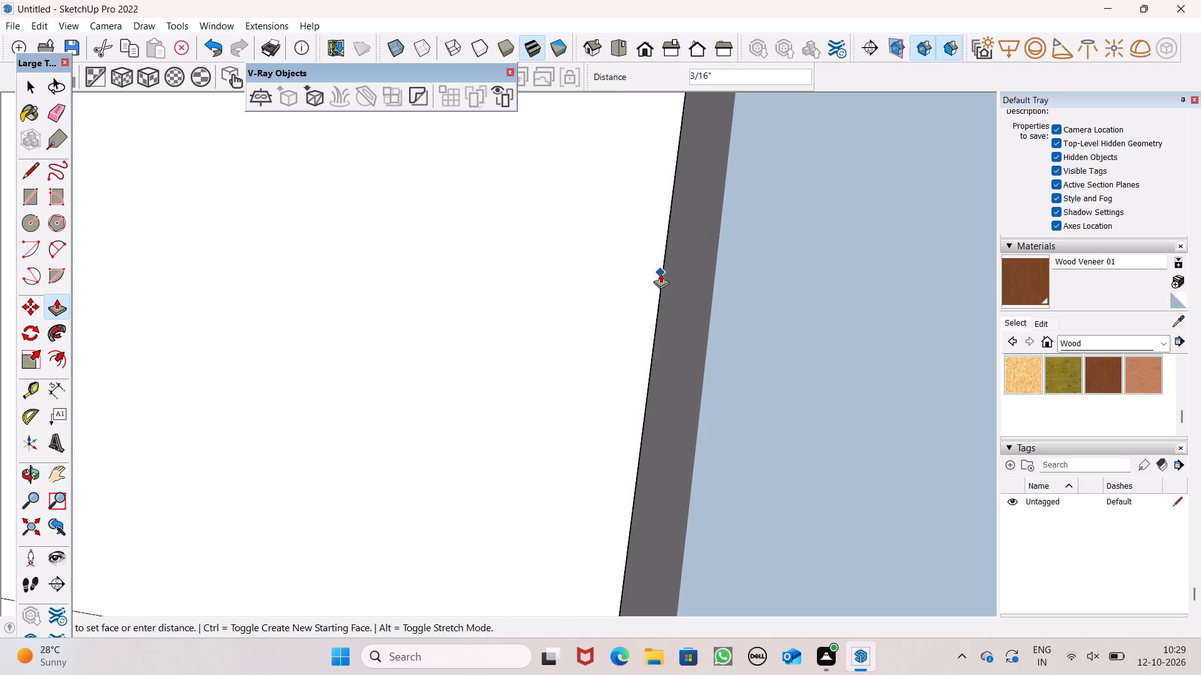
{"action": "scroll", "coordinate": [616, 226], "scroll_direction": "down", "scroll_amount": 7}
{"action": "scroll", "coordinate": [776, 214], "scroll_direction": "down", "scroll_amount": 7}
{"action": "scroll", "coordinate": [779, 237], "scroll_direction": "down", "scroll_amount": 17}
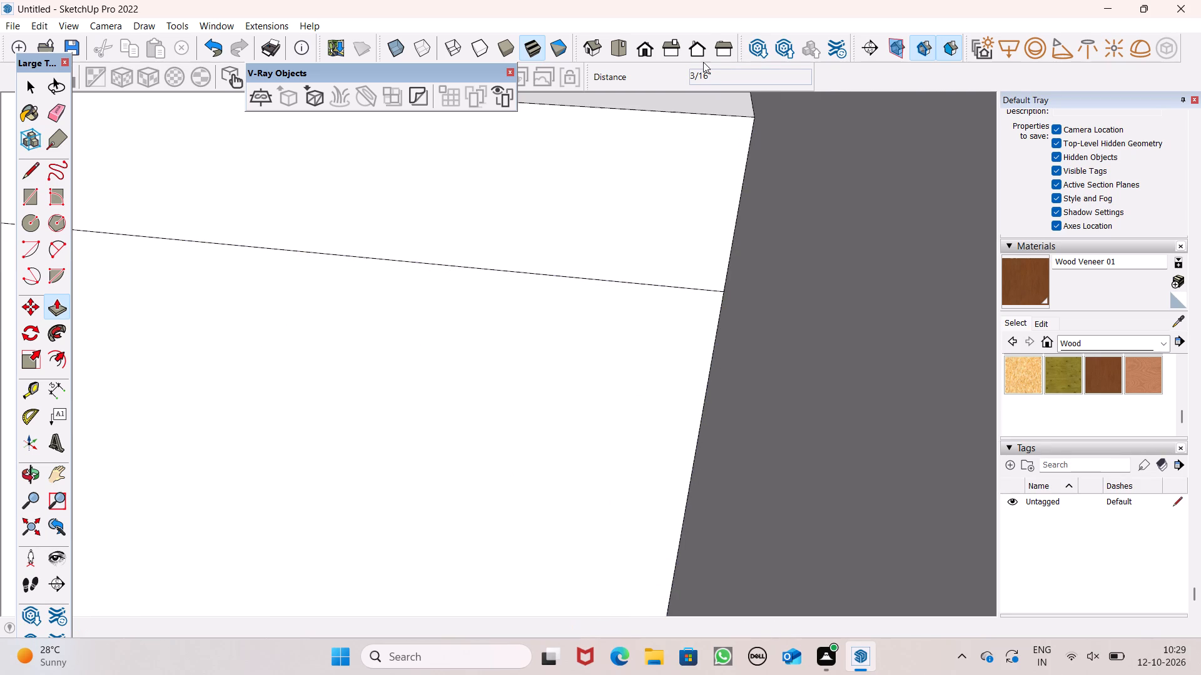
Examine the junction between the lowest balcony's parapet, its top rail and the frame's corner column from the front.
{"action": "left_click", "coordinate": [649, 52]}
{"action": "scroll", "coordinate": [858, 267], "scroll_direction": "down", "scroll_amount": 7}
{"action": "scroll", "coordinate": [796, 287], "scroll_direction": "down", "scroll_amount": 6}
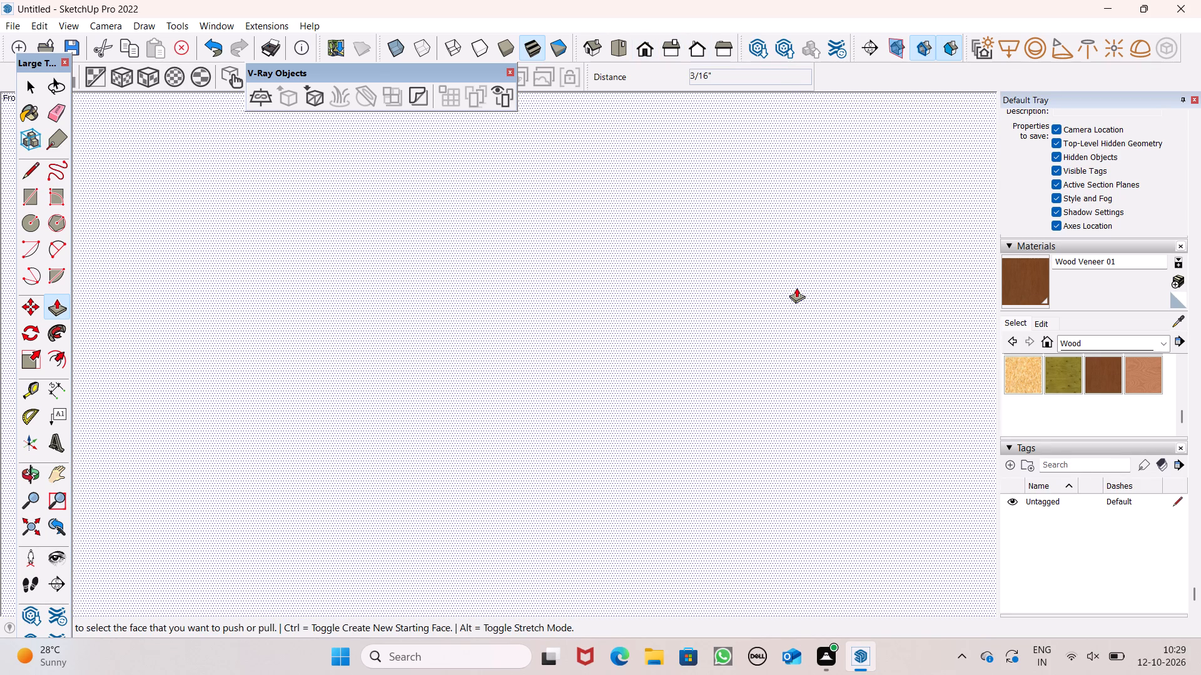
{"action": "scroll", "coordinate": [796, 287], "scroll_direction": "down", "scroll_amount": 1}
{"action": "scroll", "coordinate": [763, 209], "scroll_direction": "down", "scroll_amount": 13}
{"action": "key", "text": "space"}
{"action": "left_click", "coordinate": [644, 47]}
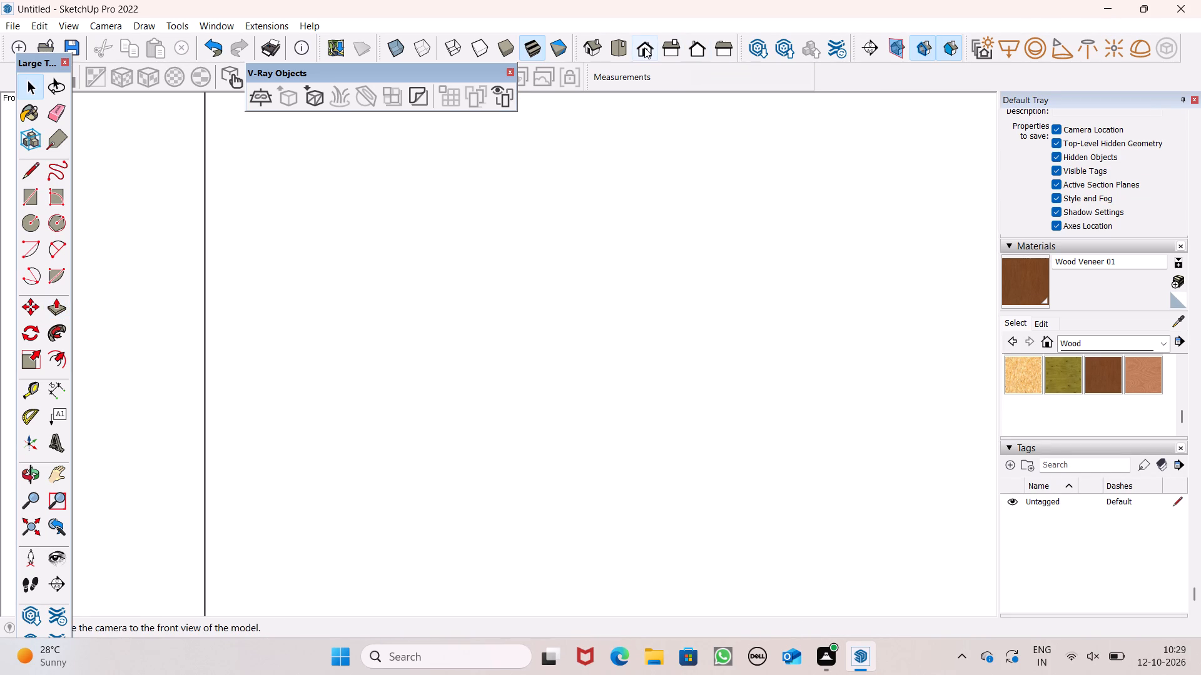
{"action": "scroll", "coordinate": [674, 149], "scroll_direction": "down", "scroll_amount": 17}
{"action": "scroll", "coordinate": [692, 192], "scroll_direction": "down", "scroll_amount": 20}
{"action": "scroll", "coordinate": [692, 192], "scroll_direction": "down", "scroll_amount": 4}
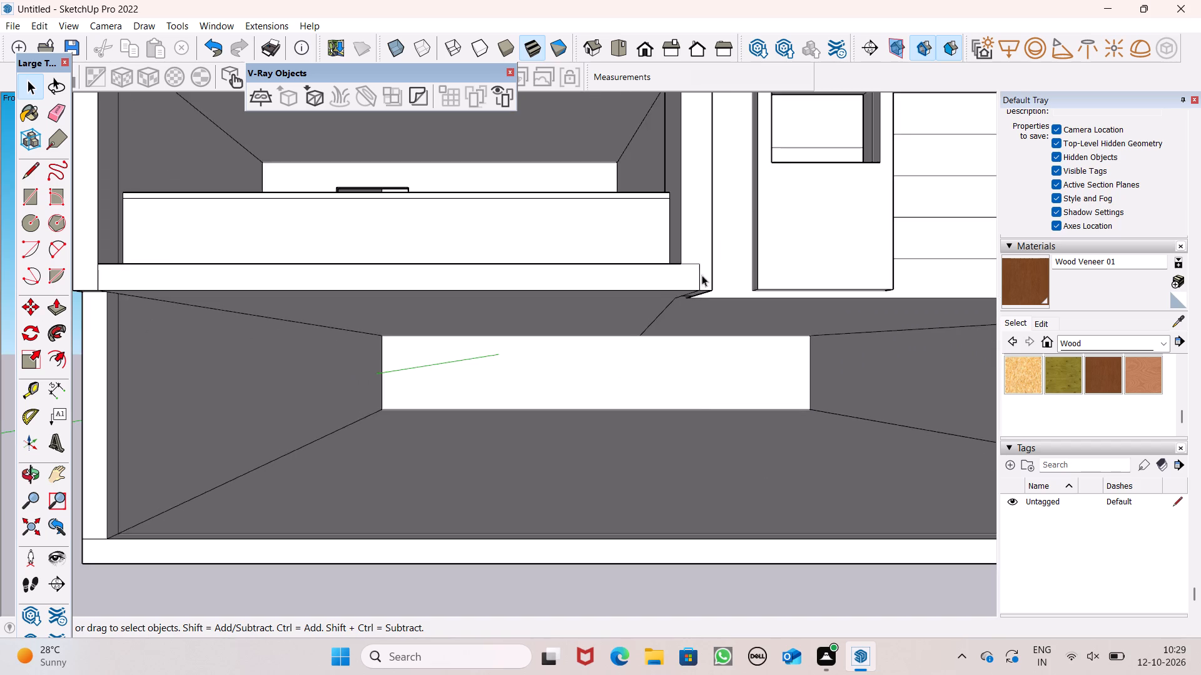
{"action": "scroll", "coordinate": [710, 252], "scroll_direction": "down", "scroll_amount": 7}
{"action": "middle_click_drag", "start_coordinate": [705, 255], "coordinate": [696, 386]}
{"action": "scroll", "coordinate": [721, 169], "scroll_direction": "up", "scroll_amount": 7}
{"action": "scroll", "coordinate": [709, 364], "scroll_direction": "up", "scroll_amount": 2}
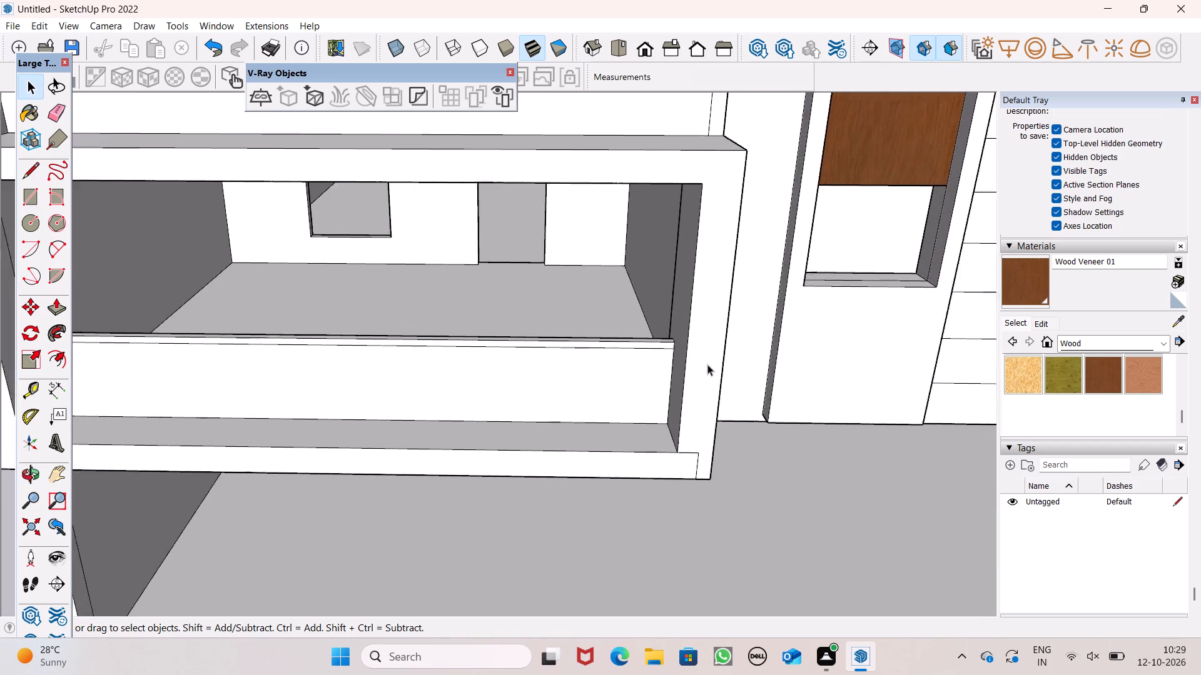
{"action": "scroll", "coordinate": [707, 364], "scroll_direction": "up", "scroll_amount": 5}
{"action": "scroll", "coordinate": [629, 325], "scroll_direction": "up", "scroll_amount": 8}
{"action": "scroll", "coordinate": [716, 359], "scroll_direction": "up", "scroll_amount": 4}
{"action": "scroll", "coordinate": [703, 316], "scroll_direction": "down", "scroll_amount": 5}
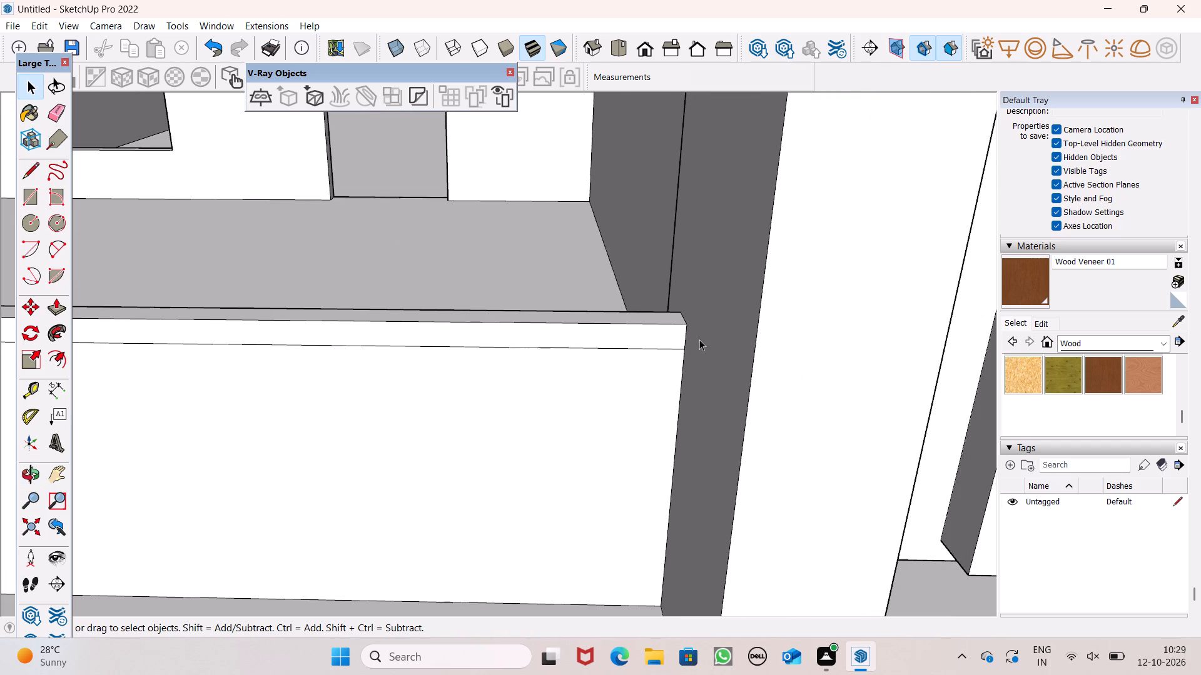
{"action": "middle_click_drag", "start_coordinate": [692, 361], "coordinate": [667, 285]}
{"action": "scroll", "coordinate": [667, 285], "scroll_direction": "up", "scroll_amount": 8}
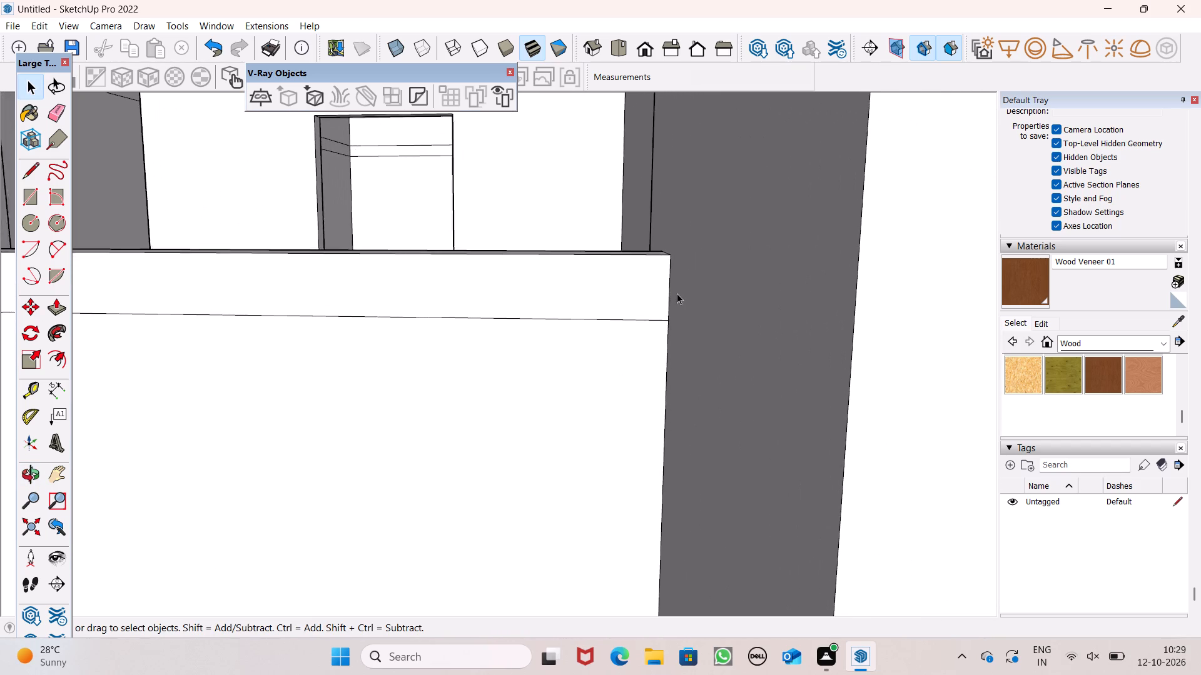
{"action": "scroll", "coordinate": [677, 293], "scroll_direction": "up", "scroll_amount": 3}
{"action": "middle_click_drag", "start_coordinate": [684, 312], "coordinate": [676, 313]}
{"action": "scroll", "coordinate": [670, 309], "scroll_direction": "up", "scroll_amount": 8}
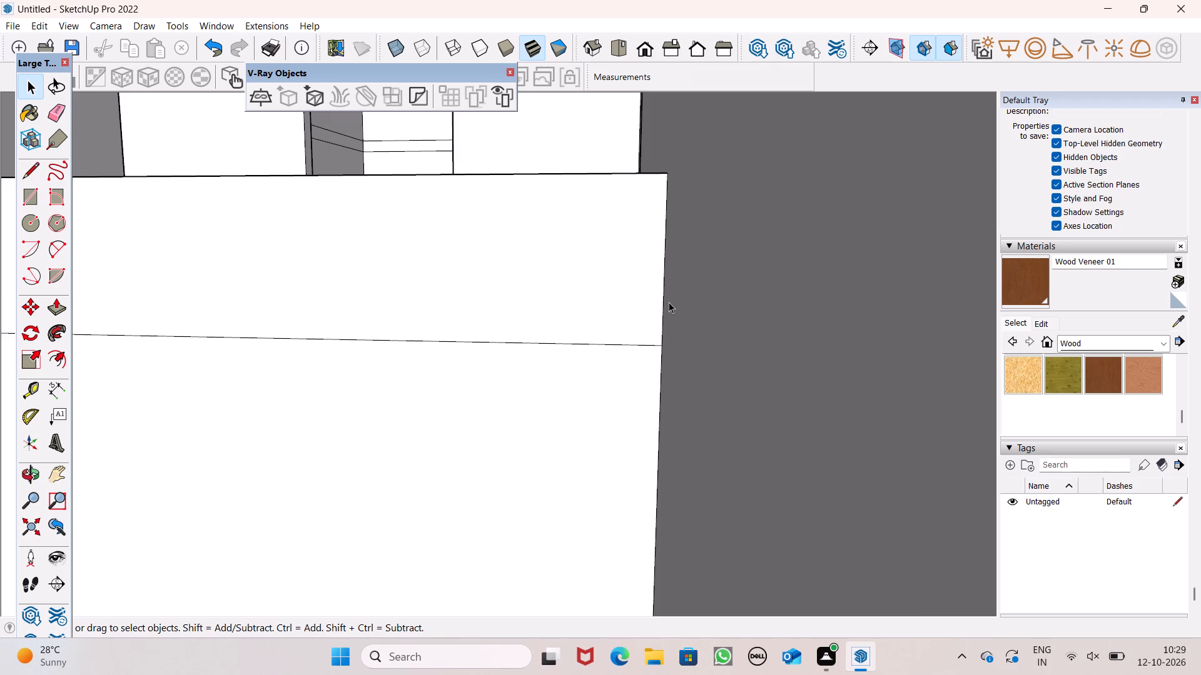
{"action": "scroll", "coordinate": [732, 282], "scroll_direction": "down", "scroll_amount": 8}
{"action": "scroll", "coordinate": [786, 239], "scroll_direction": "down", "scroll_amount": 14}
{"action": "scroll", "coordinate": [819, 279], "scroll_direction": "down", "scroll_amount": 11}
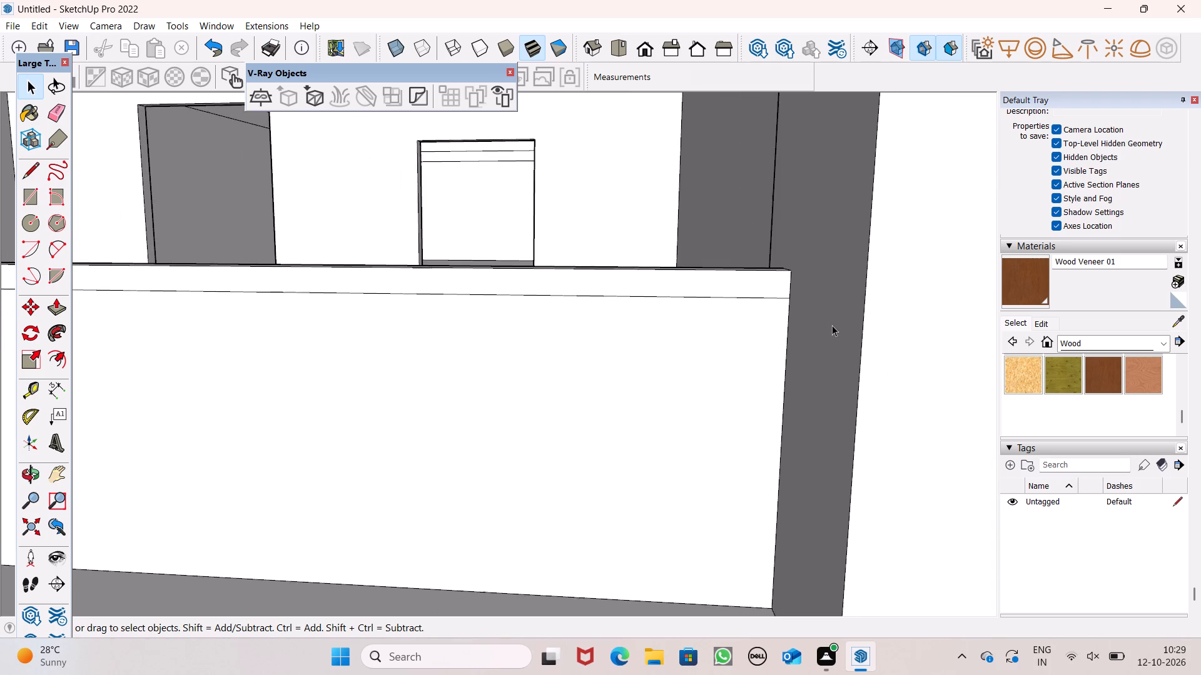
{"action": "scroll", "coordinate": [825, 292], "scroll_direction": "down", "scroll_amount": 6}
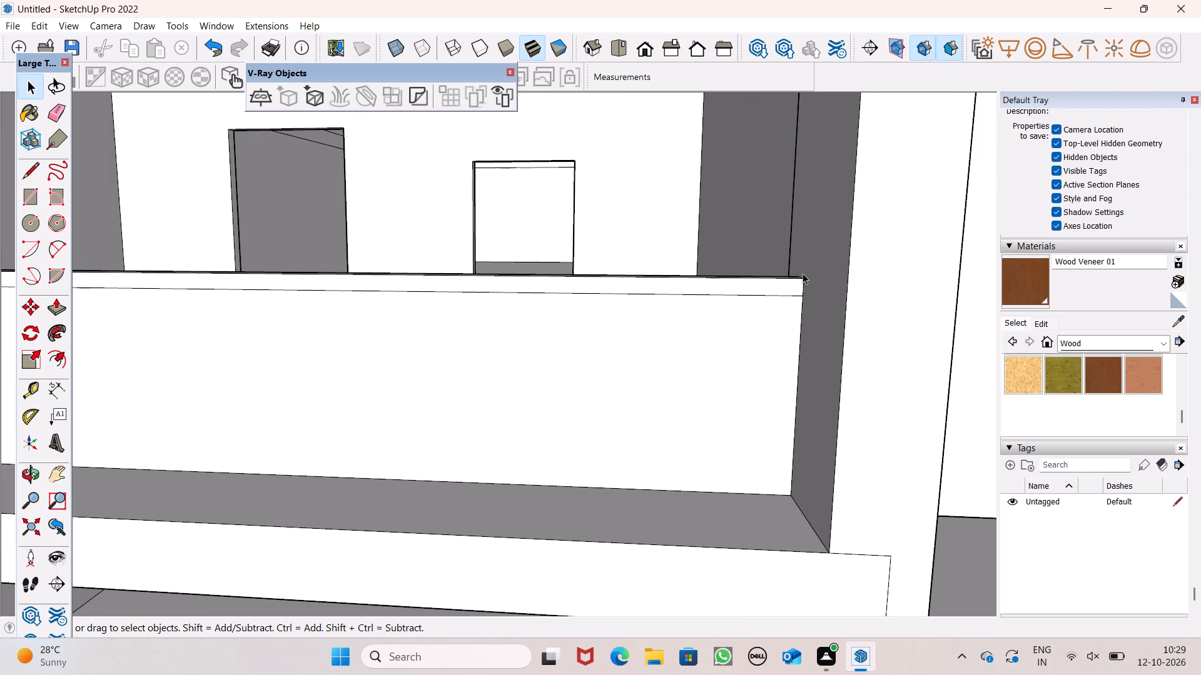
{"action": "scroll", "coordinate": [793, 298], "scroll_direction": "down", "scroll_amount": 9}
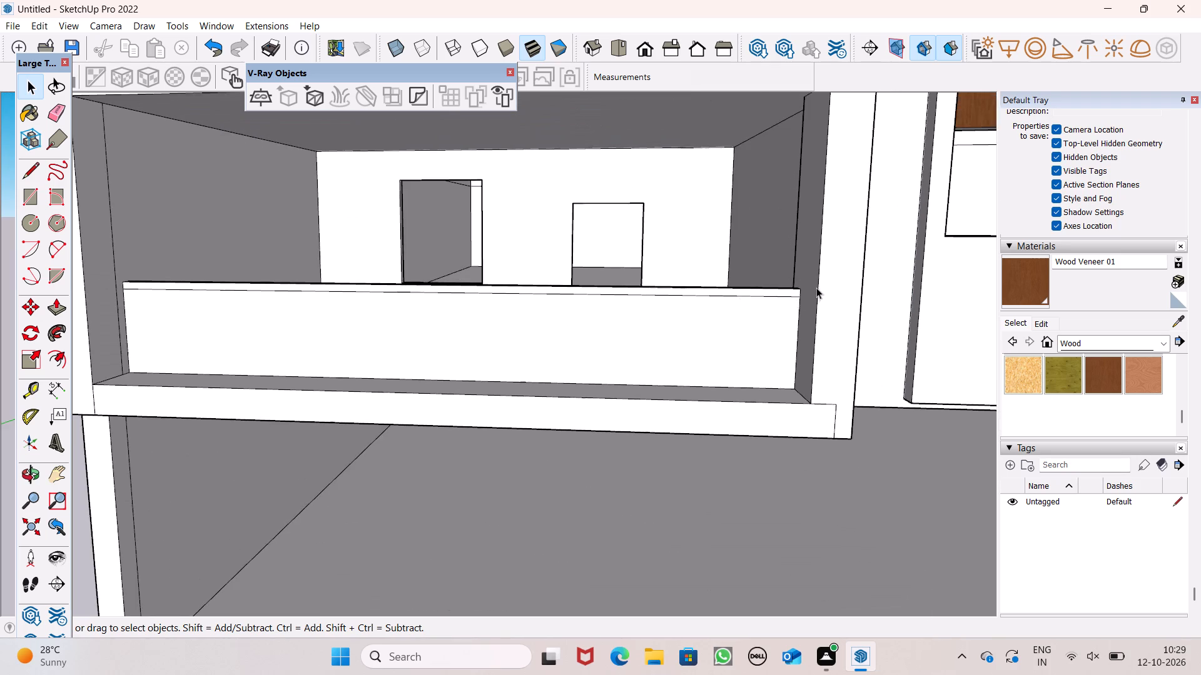
{"action": "scroll", "coordinate": [845, 356], "scroll_direction": "down", "scroll_amount": 4}
{"action": "scroll", "coordinate": [865, 369], "scroll_direction": "up", "scroll_amount": 3}
{"action": "scroll", "coordinate": [855, 386], "scroll_direction": "down", "scroll_amount": 4}
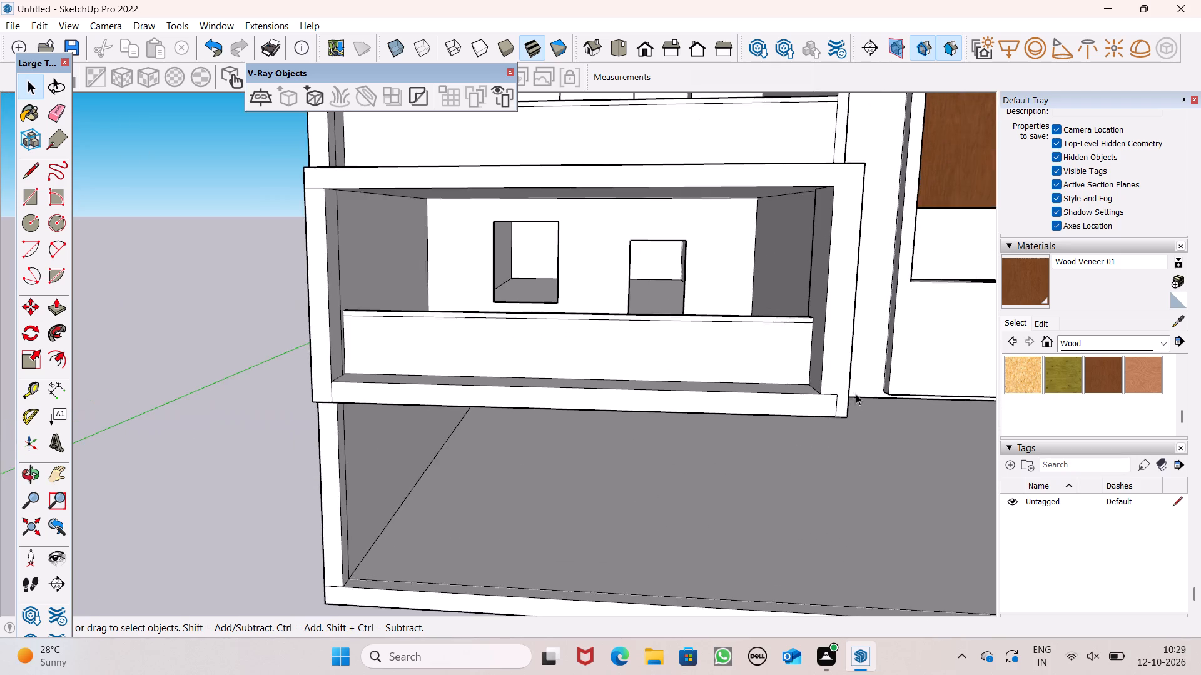
{"action": "middle_click_drag", "start_coordinate": [860, 401], "coordinate": [849, 391]}
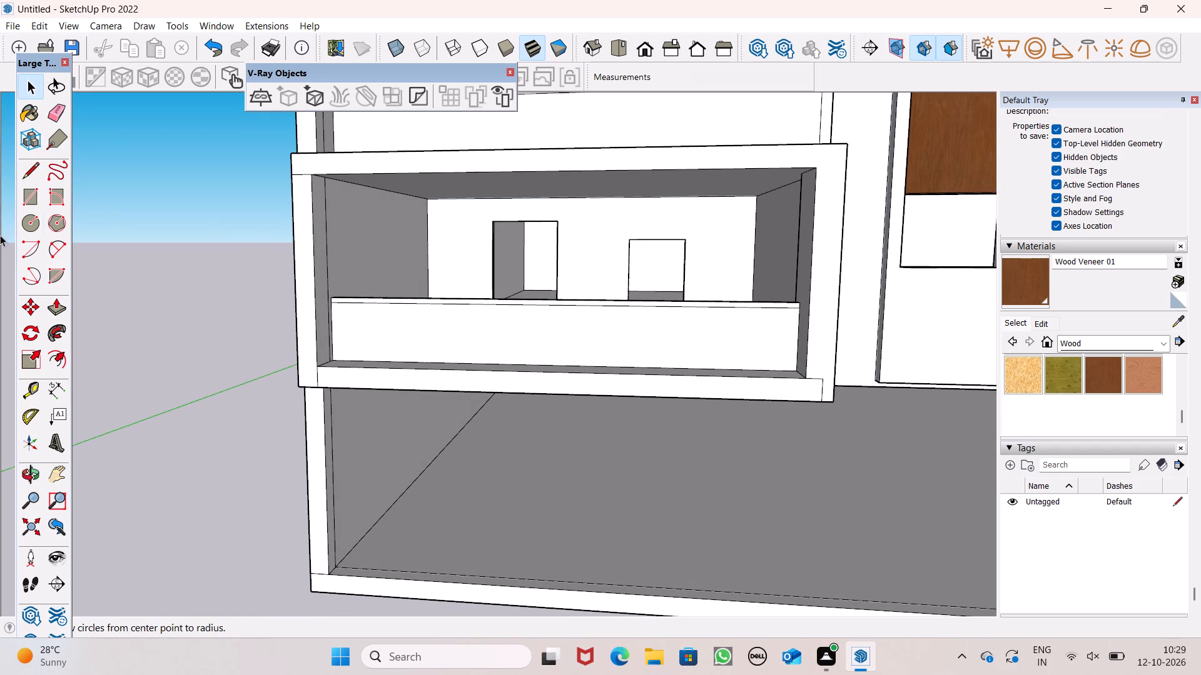
Erase the leftover seam edges on the frame's front face where the lowest balcony slab meets the thickened corner column.
{"action": "left_click", "coordinate": [53, 108]}
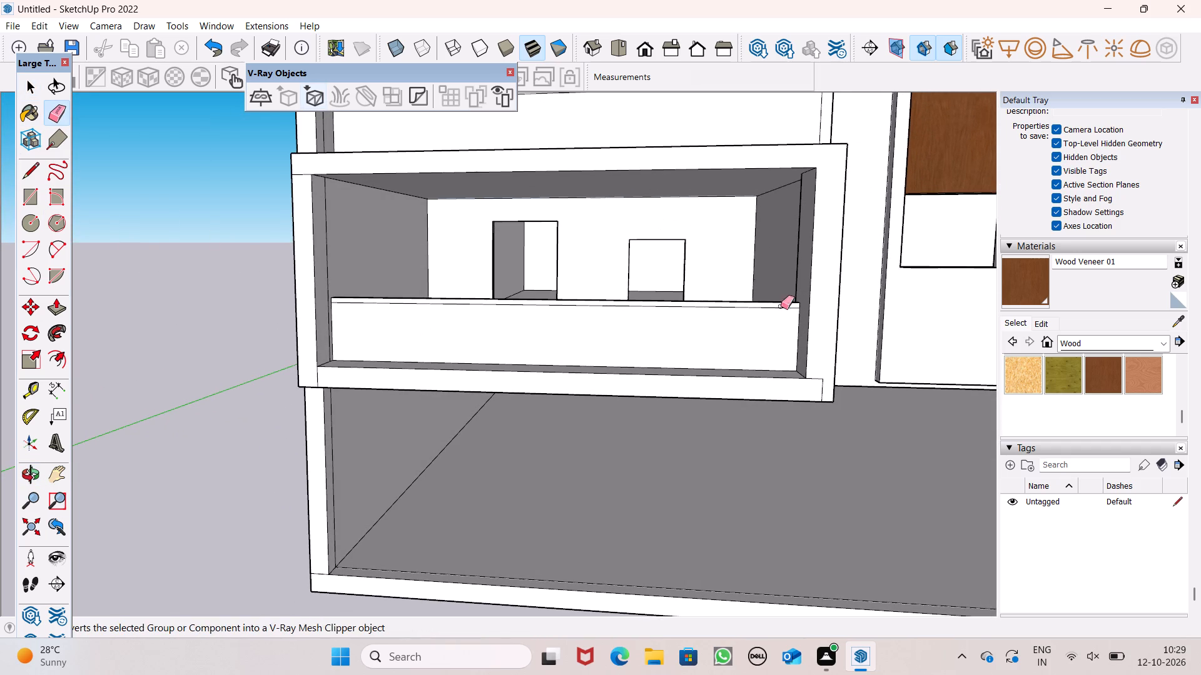
{"action": "scroll", "coordinate": [851, 360], "scroll_direction": "up", "scroll_amount": 7}
{"action": "left_click_drag", "start_coordinate": [796, 385], "coordinate": [808, 403]}
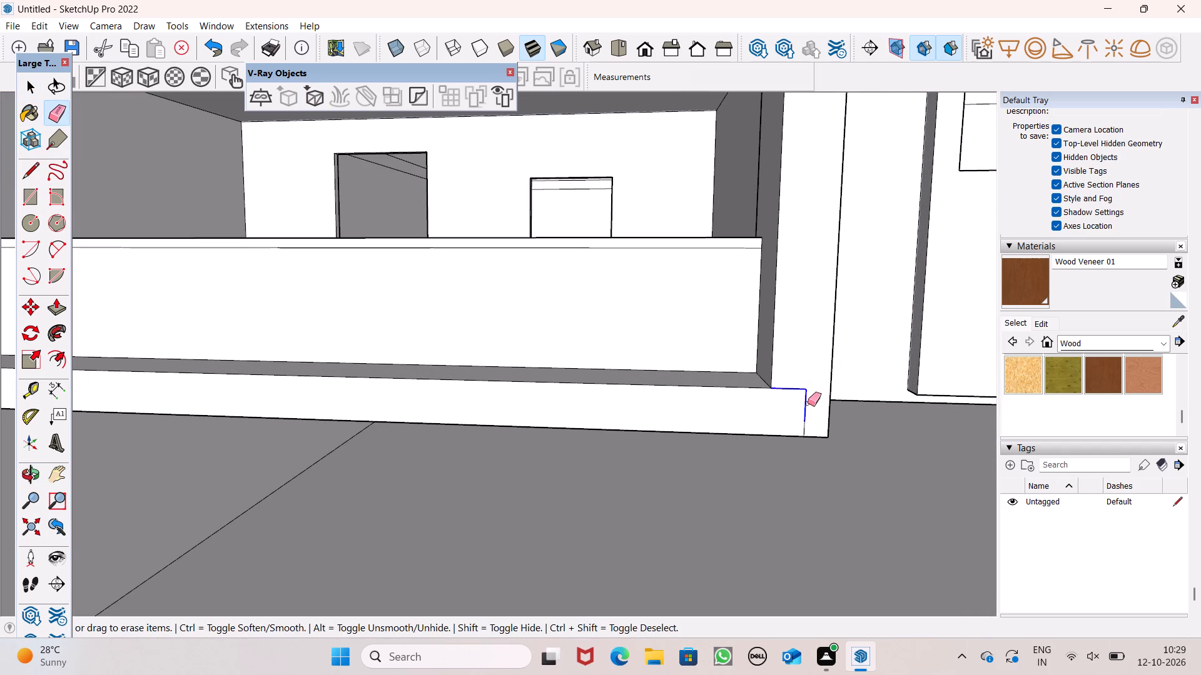
{"action": "left_click_drag", "start_coordinate": [808, 403], "coordinate": [801, 403]}
{"action": "scroll", "coordinate": [795, 321], "scroll_direction": "down", "scroll_amount": 1}
{"action": "scroll", "coordinate": [803, 432], "scroll_direction": "up", "scroll_amount": 7}
{"action": "scroll", "coordinate": [803, 414], "scroll_direction": "down", "scroll_amount": 5}
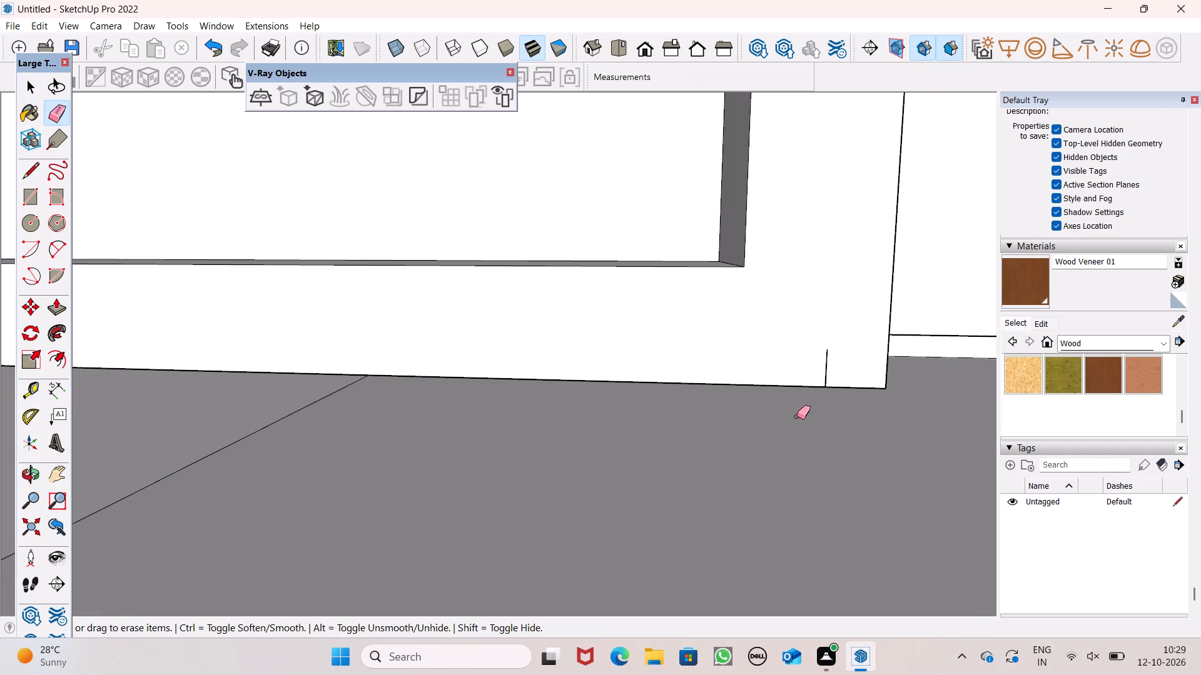
{"action": "left_click_drag", "start_coordinate": [823, 376], "coordinate": [839, 365]}
{"action": "scroll", "coordinate": [810, 348], "scroll_direction": "down", "scroll_amount": 6}
Erase the leftover vertical and short horizontal seam edges on the outer side face of the frame's corner column.
{"action": "middle_click_drag", "start_coordinate": [836, 352], "coordinate": [538, 371]}
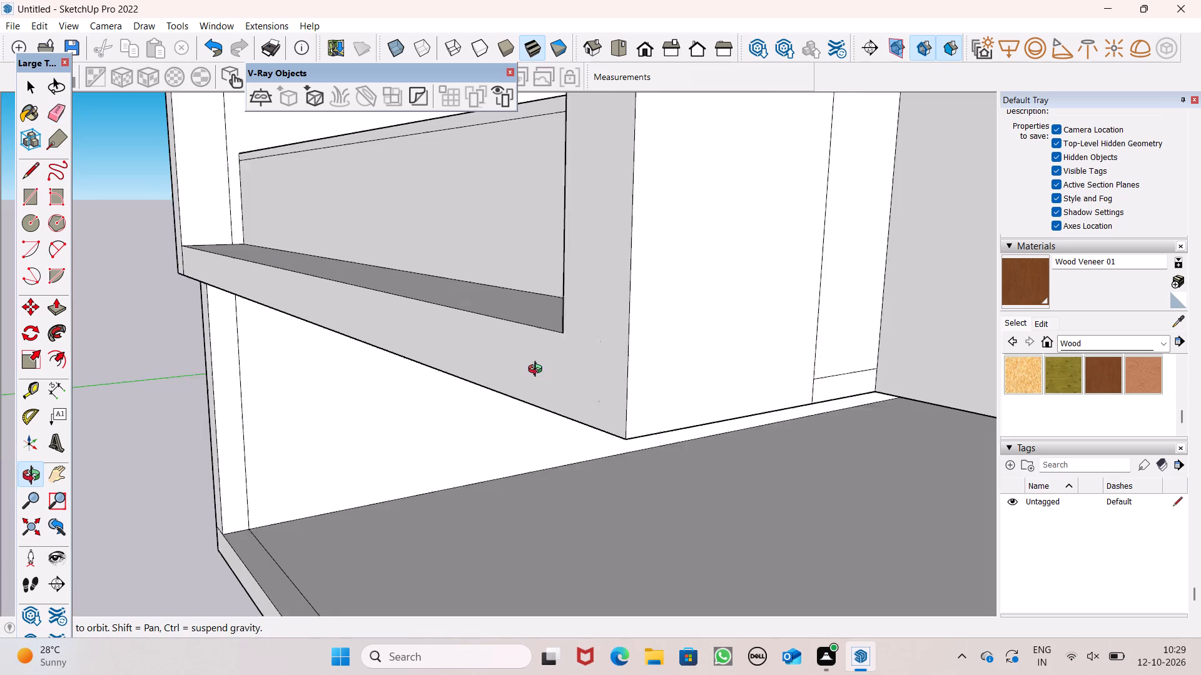
{"action": "middle_click_drag", "start_coordinate": [538, 371], "coordinate": [538, 369]}
{"action": "left_click_drag", "start_coordinate": [819, 357], "coordinate": [808, 391]}
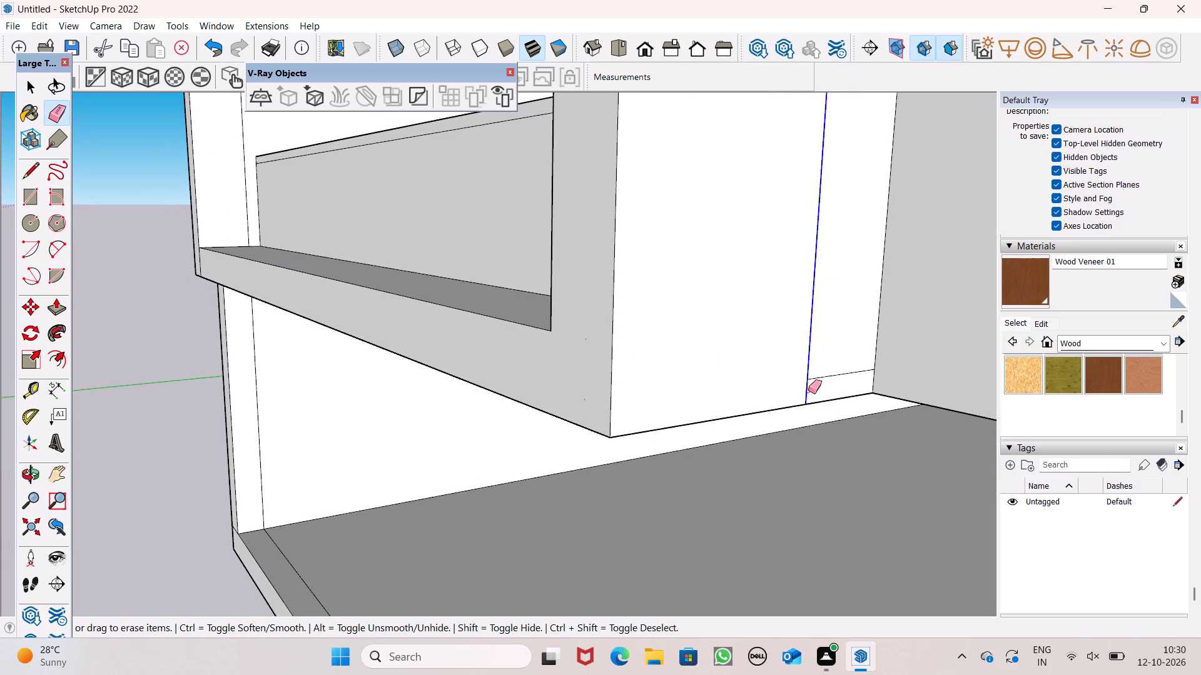
{"action": "left_click_drag", "start_coordinate": [808, 391], "coordinate": [821, 377]}
{"action": "scroll", "coordinate": [804, 374], "scroll_direction": "down", "scroll_amount": 8}
{"action": "scroll", "coordinate": [834, 424], "scroll_direction": "down", "scroll_amount": 7}
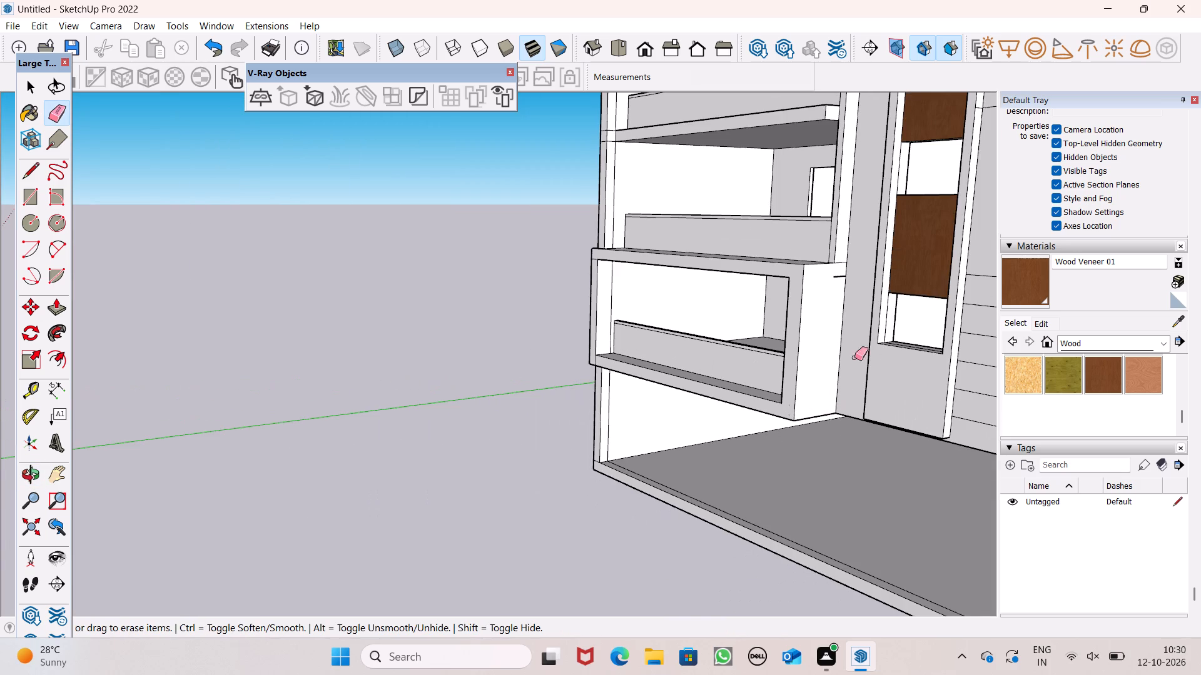
{"action": "scroll", "coordinate": [850, 309], "scroll_direction": "up", "scroll_amount": 7}
{"action": "left_click_drag", "start_coordinate": [836, 288], "coordinate": [836, 298]}
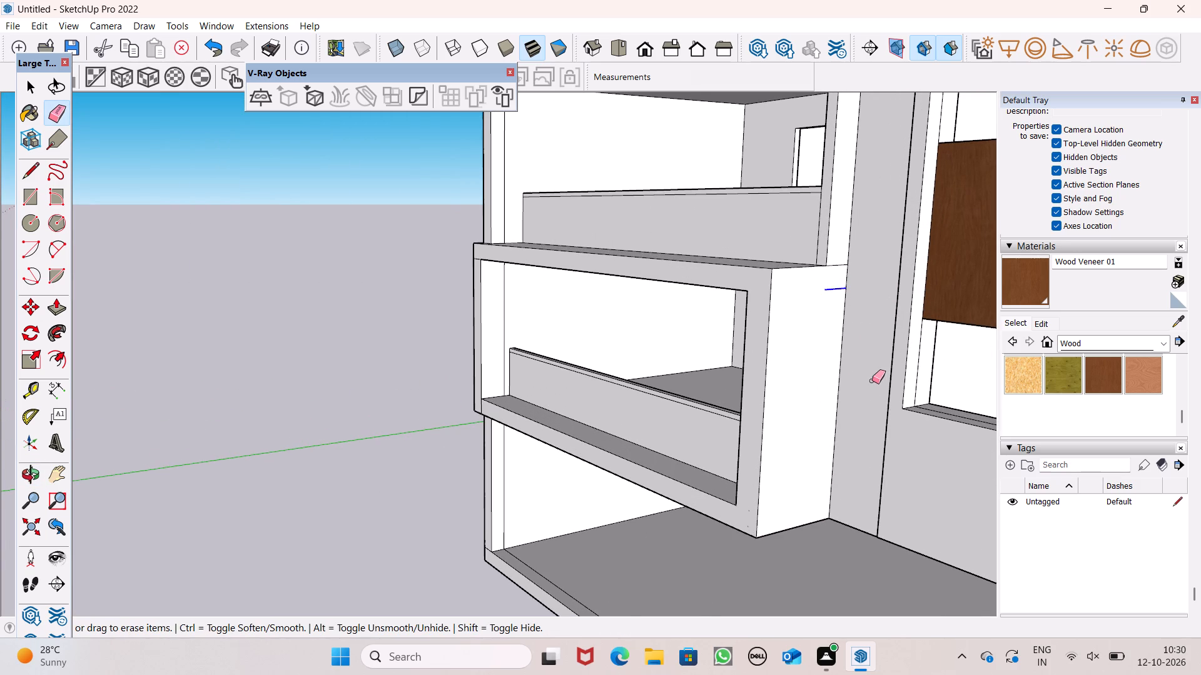
{"action": "scroll", "coordinate": [869, 379], "scroll_direction": "down", "scroll_amount": 3}
{"action": "middle_click_drag", "start_coordinate": [898, 412], "coordinate": [1015, 393]}
{"action": "key", "text": "space"}
Examine the projecting frame around the lowest balcony and the balconies above it from several angles.
{"action": "middle_click_drag", "start_coordinate": [863, 355], "coordinate": [961, 464]}
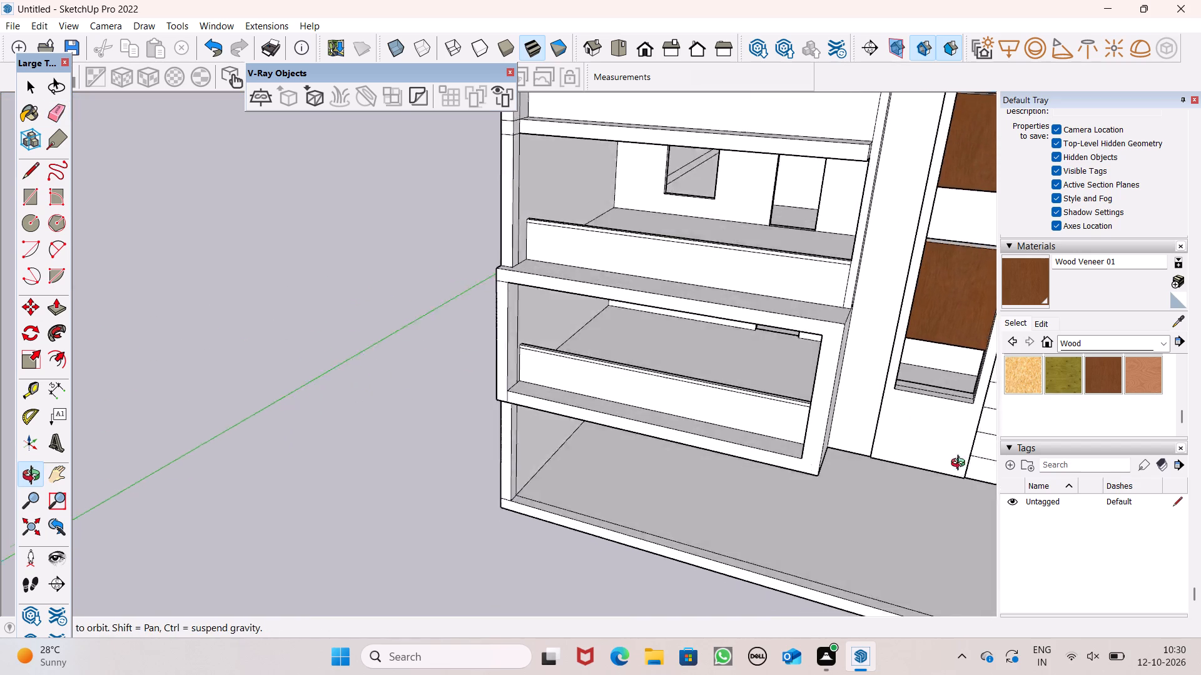
{"action": "middle_click_drag", "start_coordinate": [961, 464], "coordinate": [1080, 492]}
{"action": "scroll", "coordinate": [818, 254], "scroll_direction": "up", "scroll_amount": 3}
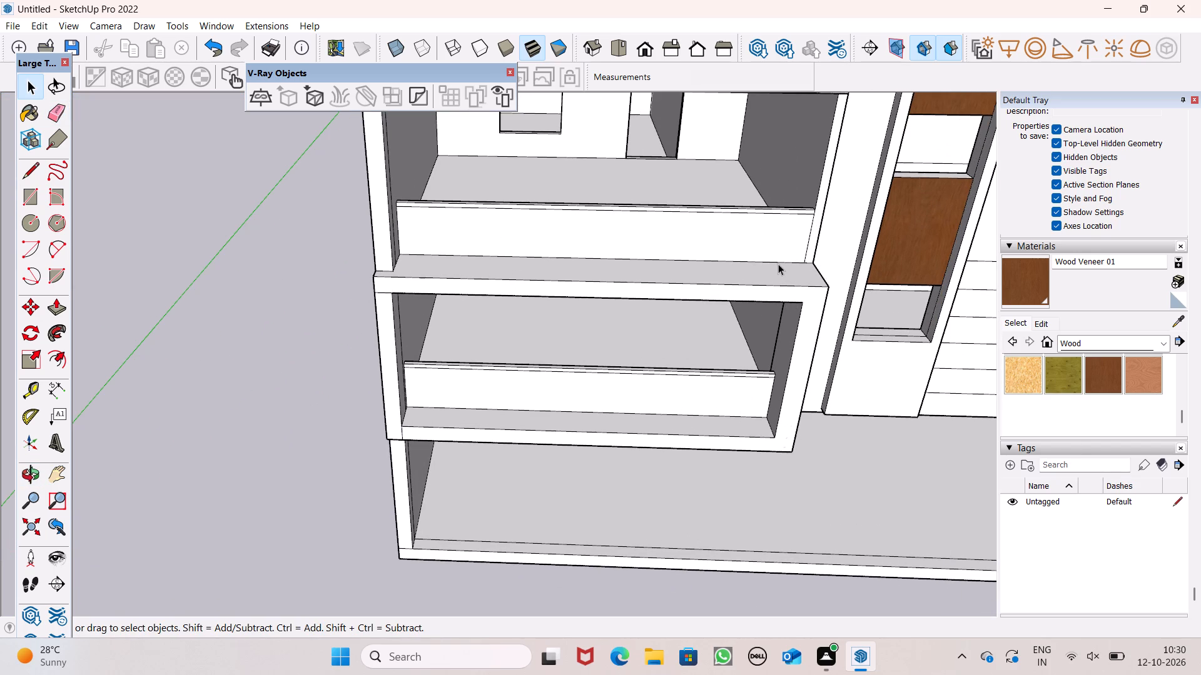
{"action": "scroll", "coordinate": [783, 263], "scroll_direction": "up", "scroll_amount": 2}
{"action": "scroll", "coordinate": [783, 262], "scroll_direction": "down", "scroll_amount": 1}
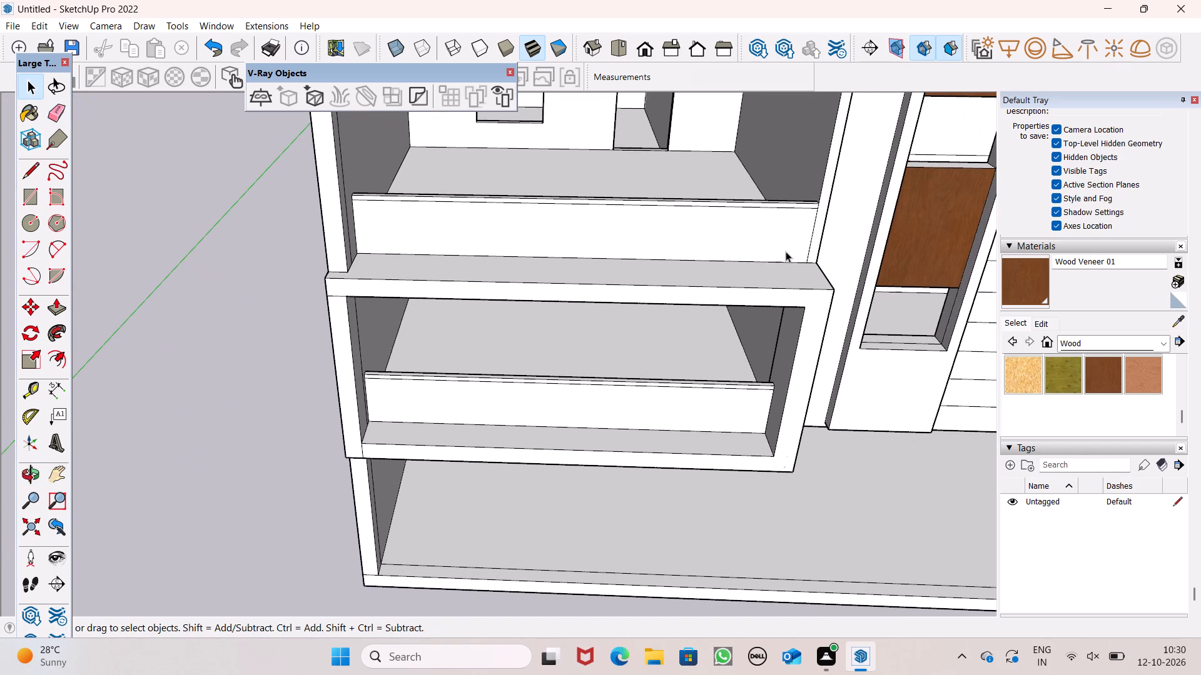
{"action": "scroll", "coordinate": [786, 251], "scroll_direction": "up", "scroll_amount": 3}
{"action": "scroll", "coordinate": [828, 221], "scroll_direction": "down", "scroll_amount": 2}
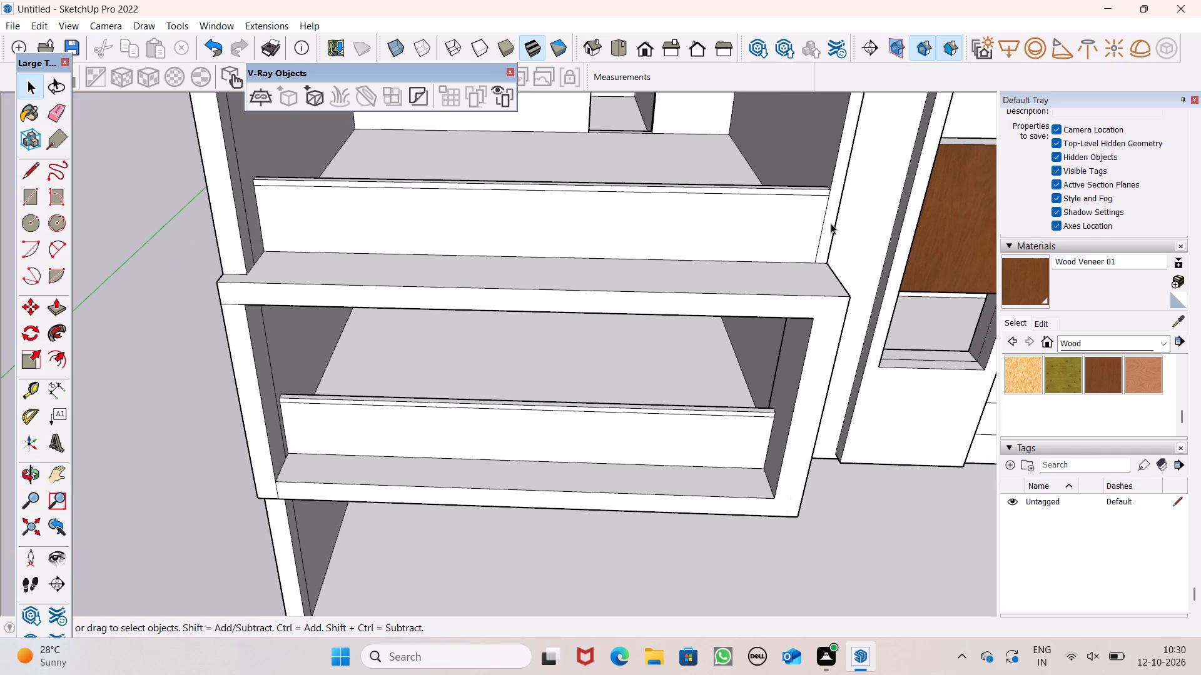
{"action": "scroll", "coordinate": [831, 223], "scroll_direction": "down", "scroll_amount": 12}
{"action": "middle_click_drag", "start_coordinate": [893, 284], "coordinate": [959, 256]}
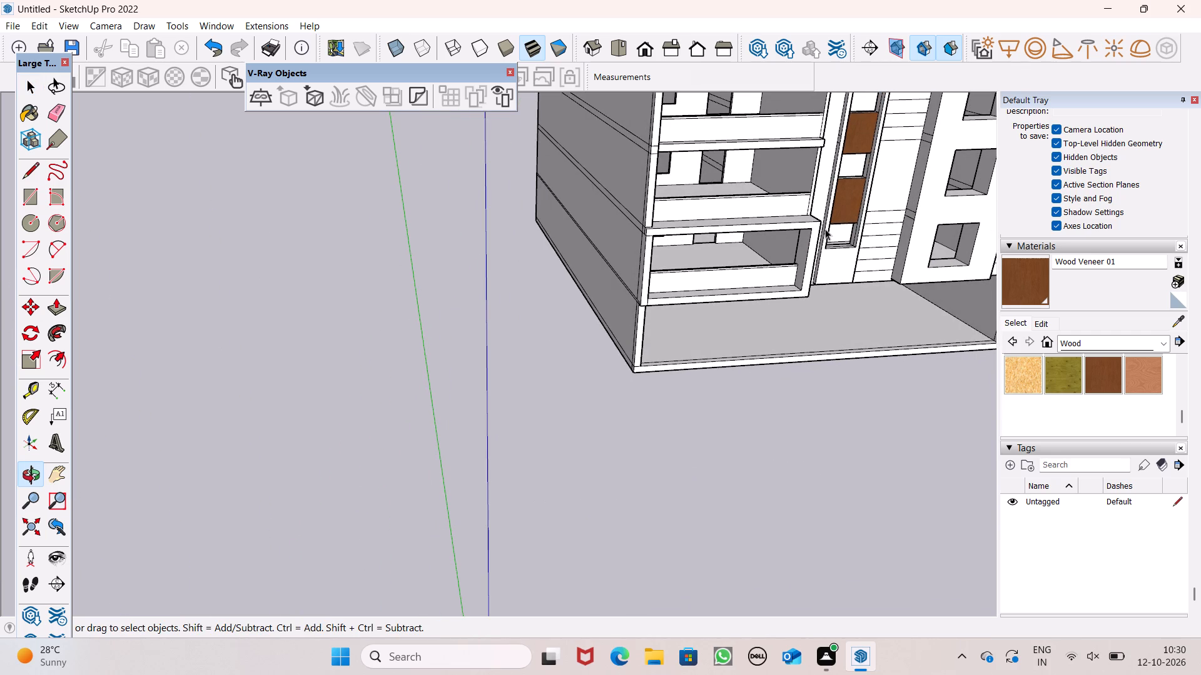
{"action": "scroll", "coordinate": [863, 225], "scroll_direction": "up", "scroll_amount": 3}
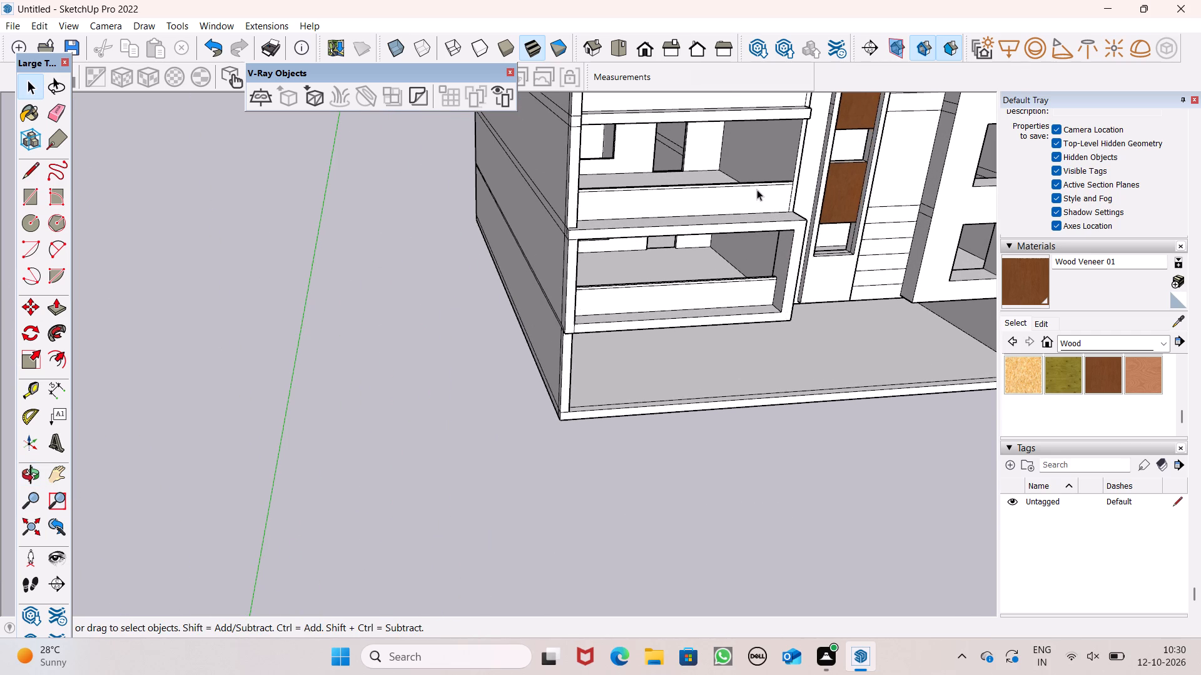
{"action": "scroll", "coordinate": [790, 219], "scroll_direction": "up", "scroll_amount": 5}
{"action": "scroll", "coordinate": [894, 217], "scroll_direction": "down", "scroll_amount": 2}
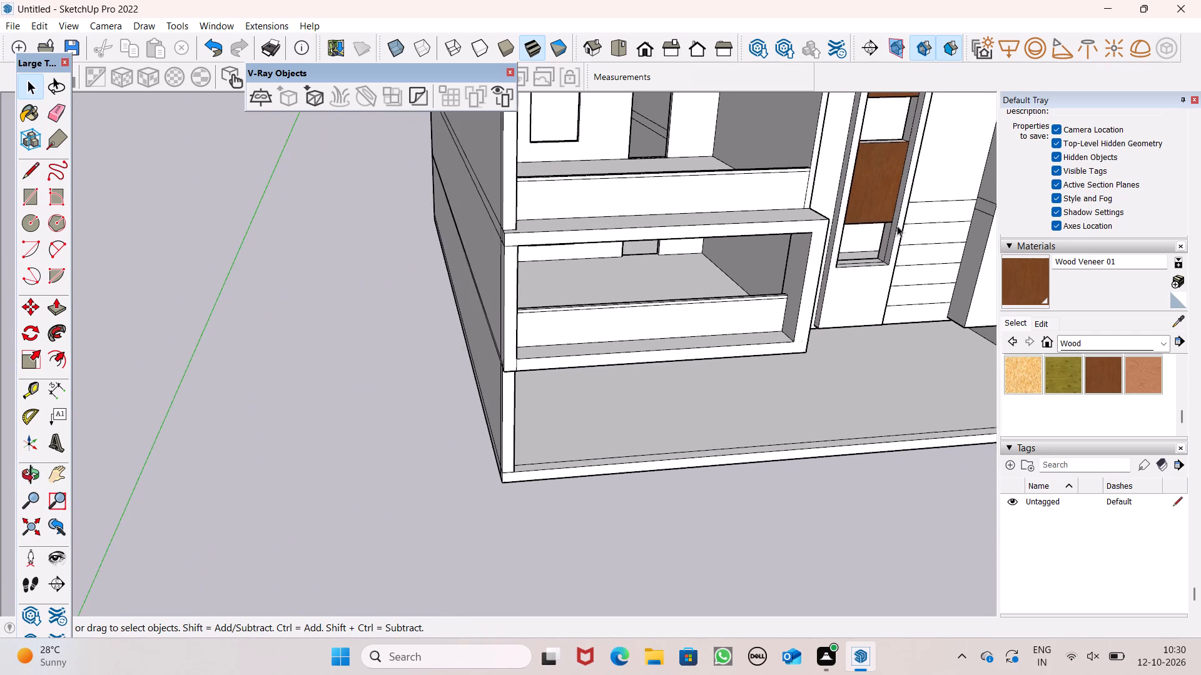
{"action": "middle_click_drag", "start_coordinate": [904, 241], "coordinate": [719, 311]}
{"action": "scroll", "coordinate": [721, 307], "scroll_direction": "up", "scroll_amount": 1}
{"action": "scroll", "coordinate": [765, 337], "scroll_direction": "up", "scroll_amount": 2}
{"action": "scroll", "coordinate": [809, 273], "scroll_direction": "down", "scroll_amount": 2}
{"action": "middle_click_drag", "start_coordinate": [779, 381], "coordinate": [753, 402]}
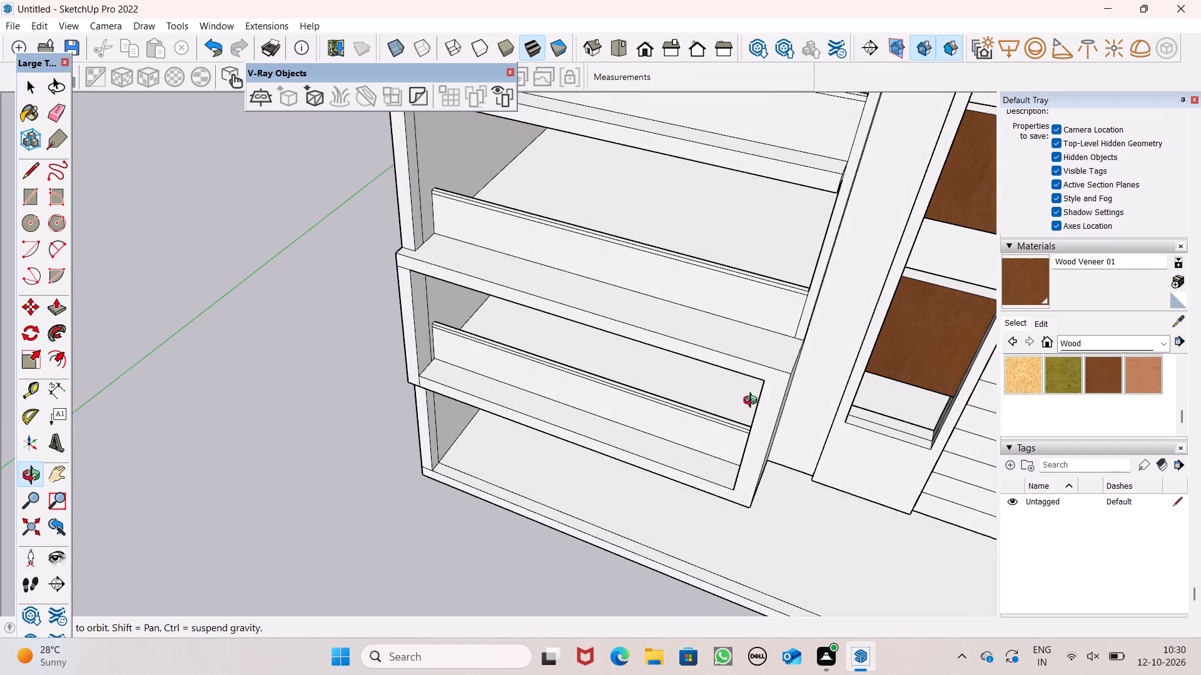
{"action": "middle_click_drag", "start_coordinate": [753, 402], "coordinate": [747, 404]}
{"action": "middle_click", "coordinate": [746, 404]}
{"action": "scroll", "coordinate": [784, 399], "scroll_direction": "up", "scroll_amount": 1}
{"action": "scroll", "coordinate": [818, 349], "scroll_direction": "down", "scroll_amount": 6}
{"action": "middle_click_drag", "start_coordinate": [812, 397], "coordinate": [803, 309]}
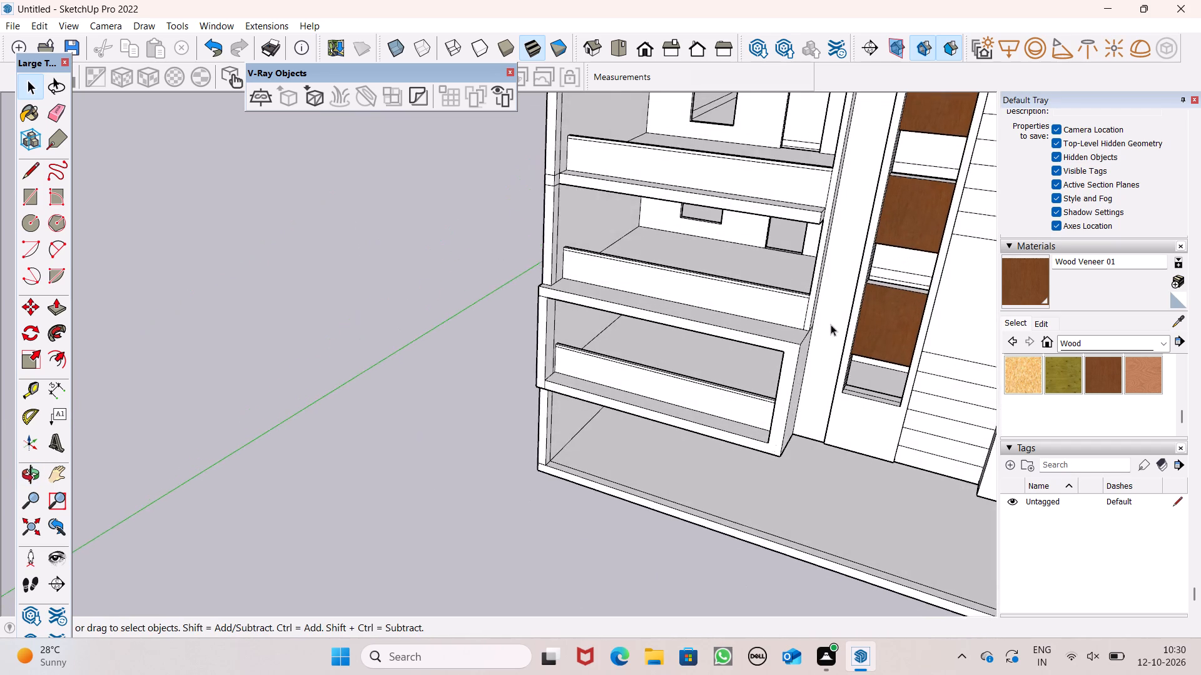
{"action": "scroll", "coordinate": [833, 328], "scroll_direction": "down", "scroll_amount": 3}
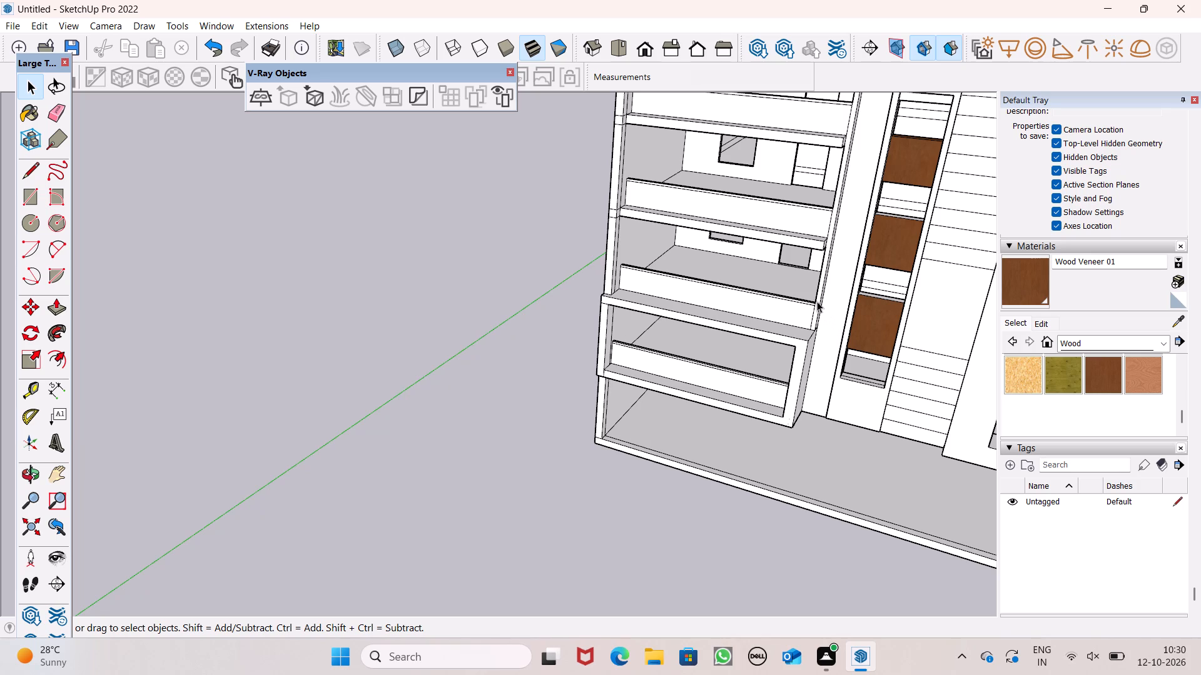
{"action": "middle_click_drag", "start_coordinate": [684, 361], "coordinate": [741, 239]}
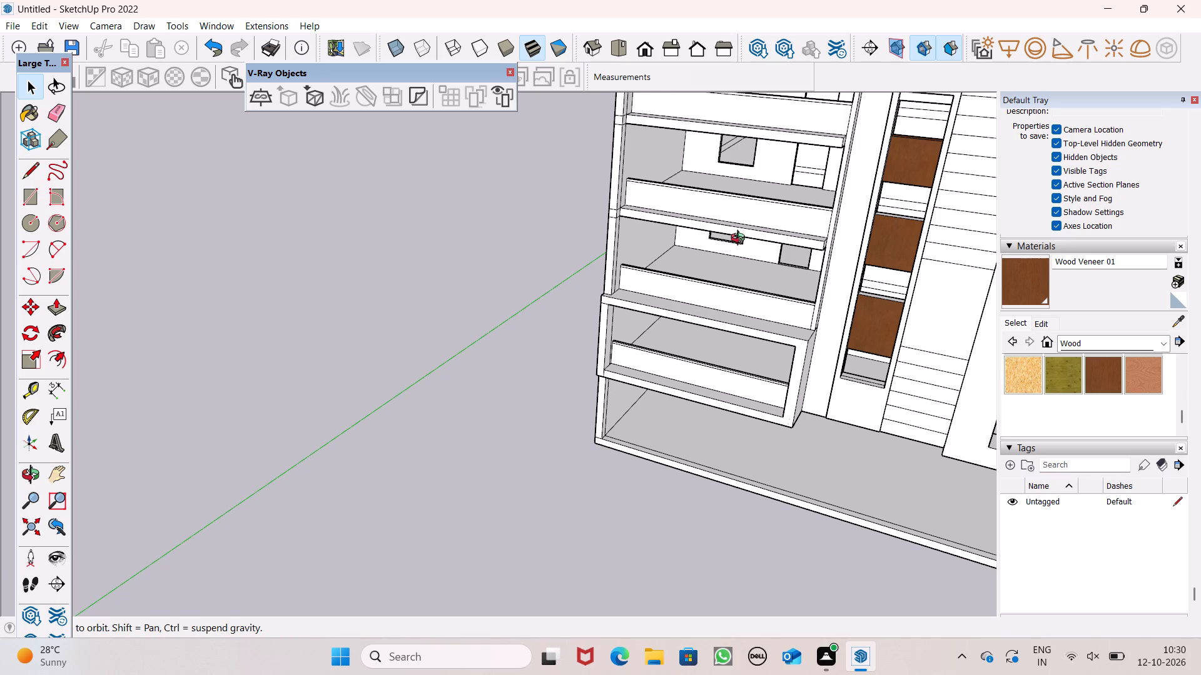
{"action": "middle_click_drag", "start_coordinate": [741, 239], "coordinate": [745, 236]}
{"action": "middle_click_drag", "start_coordinate": [769, 374], "coordinate": [779, 263]}
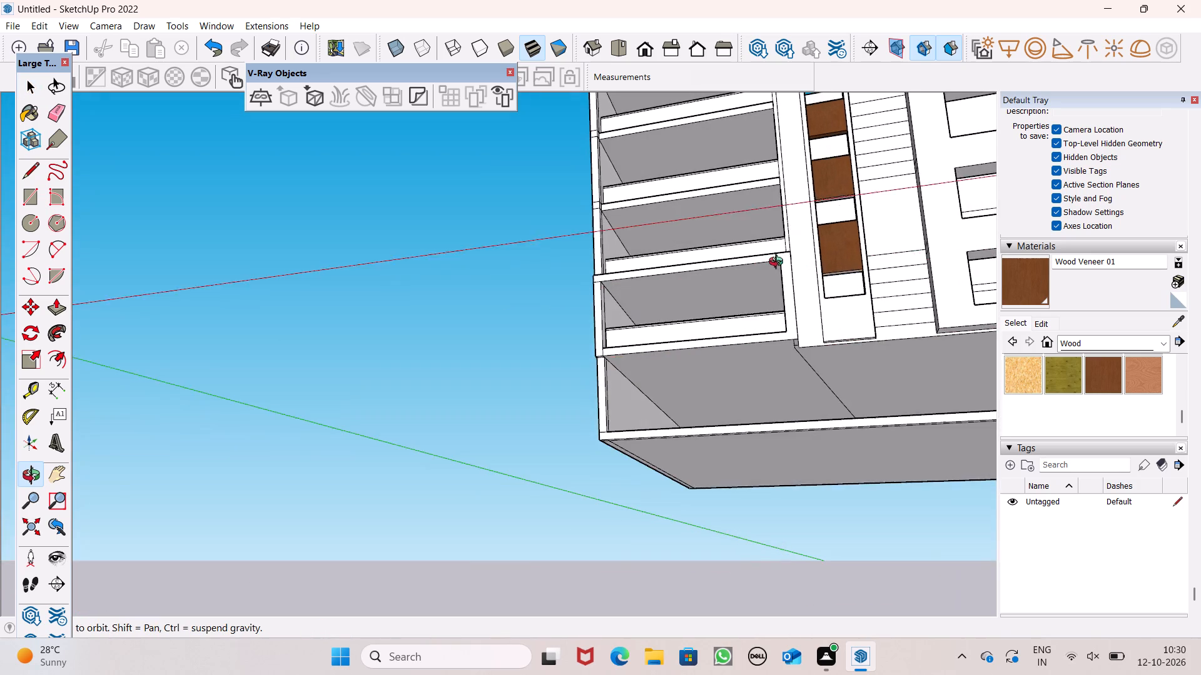
{"action": "middle_click_drag", "start_coordinate": [779, 263], "coordinate": [776, 262]}
{"action": "scroll", "coordinate": [682, 282], "scroll_direction": "up", "scroll_amount": 3}
{"action": "middle_click_drag", "start_coordinate": [690, 324], "coordinate": [768, 395]}
{"action": "scroll", "coordinate": [763, 325], "scroll_direction": "up", "scroll_amount": 1}
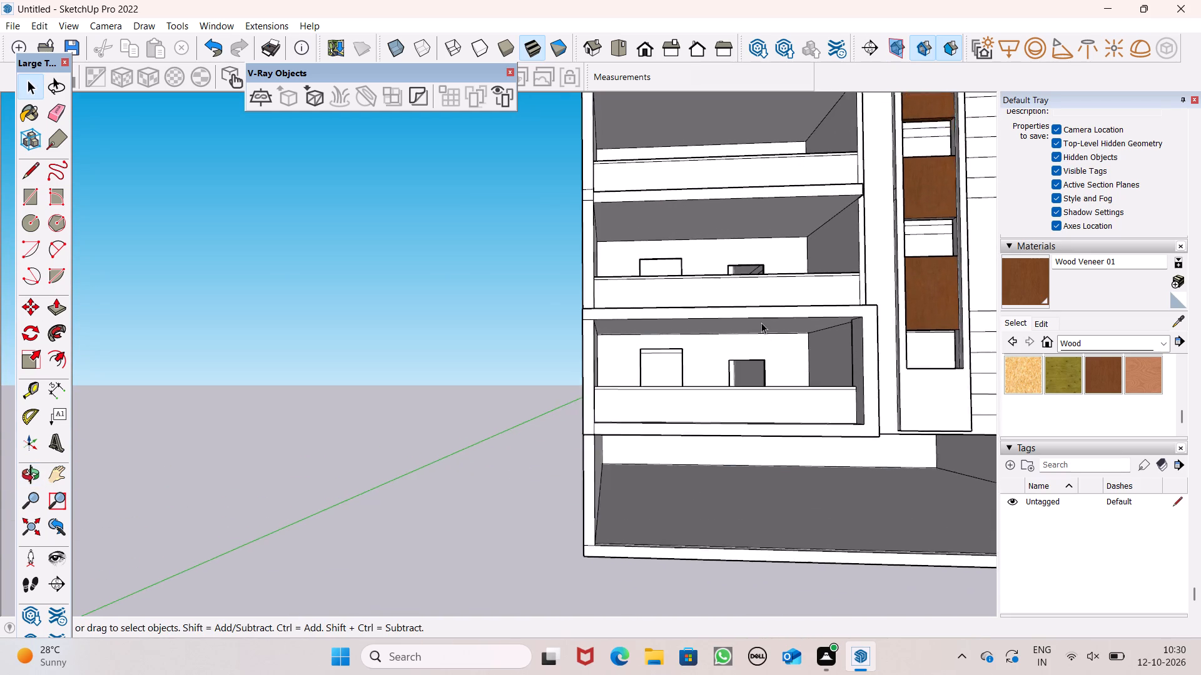
{"action": "scroll", "coordinate": [761, 322], "scroll_direction": "up", "scroll_amount": 1}
{"action": "middle_click_drag", "start_coordinate": [776, 379], "coordinate": [856, 367]}
{"action": "scroll", "coordinate": [864, 341], "scroll_direction": "up", "scroll_amount": 1}
{"action": "scroll", "coordinate": [936, 364], "scroll_direction": "up", "scroll_amount": 1}
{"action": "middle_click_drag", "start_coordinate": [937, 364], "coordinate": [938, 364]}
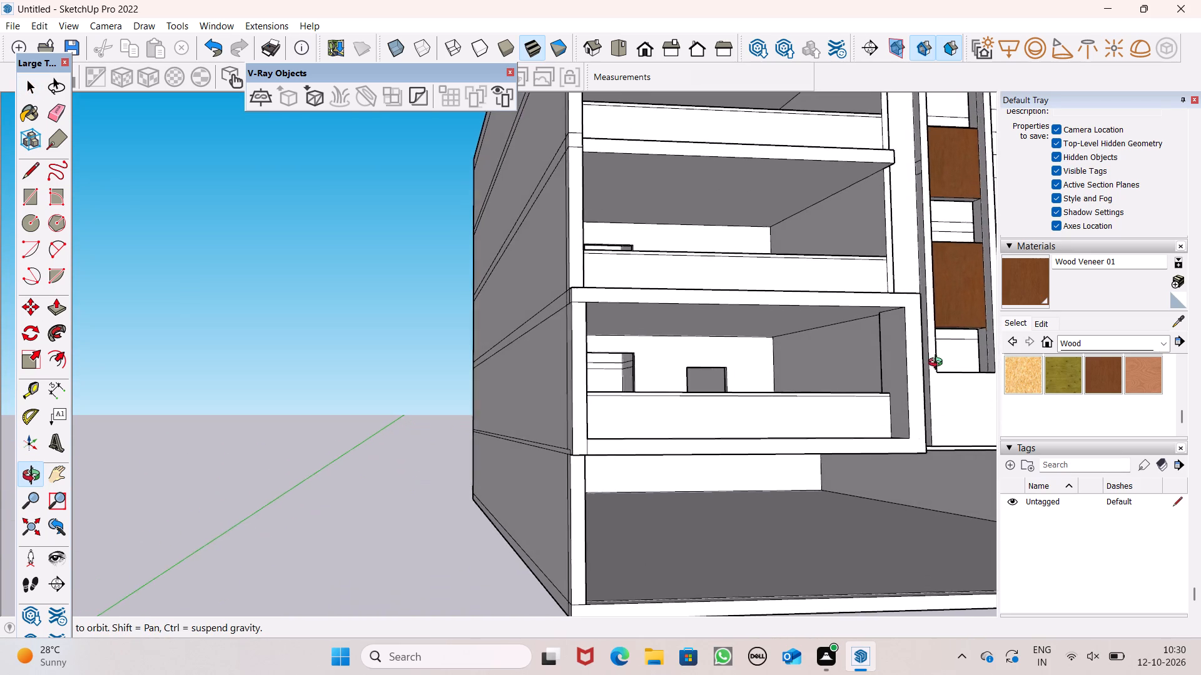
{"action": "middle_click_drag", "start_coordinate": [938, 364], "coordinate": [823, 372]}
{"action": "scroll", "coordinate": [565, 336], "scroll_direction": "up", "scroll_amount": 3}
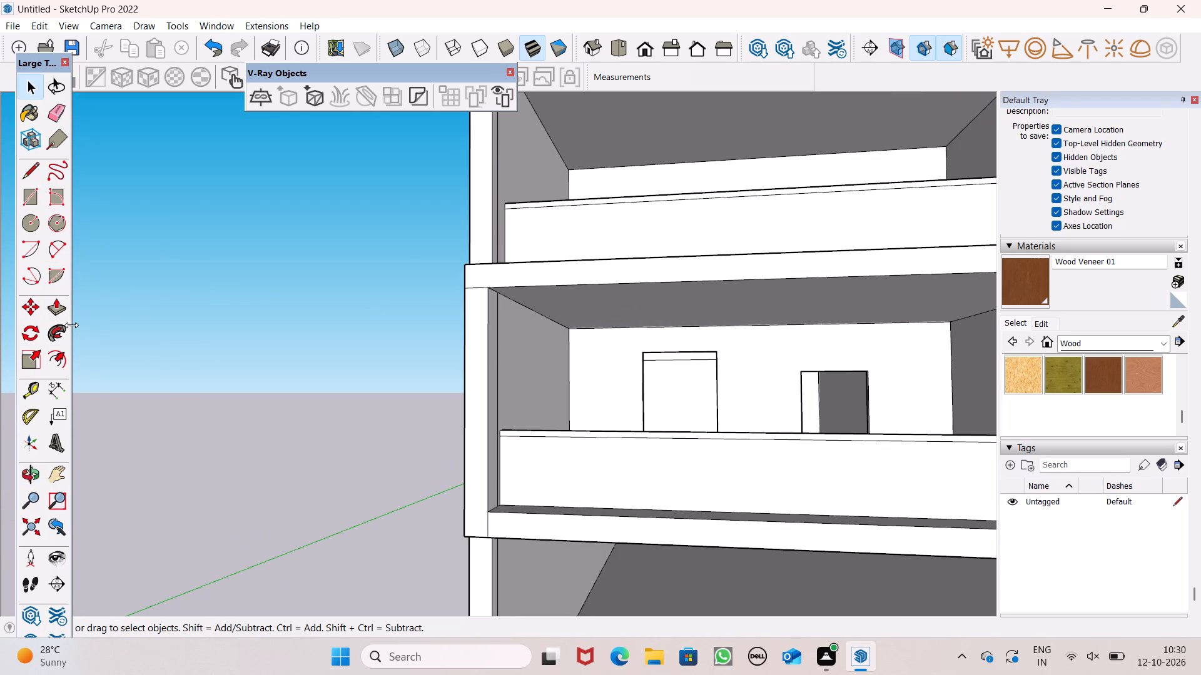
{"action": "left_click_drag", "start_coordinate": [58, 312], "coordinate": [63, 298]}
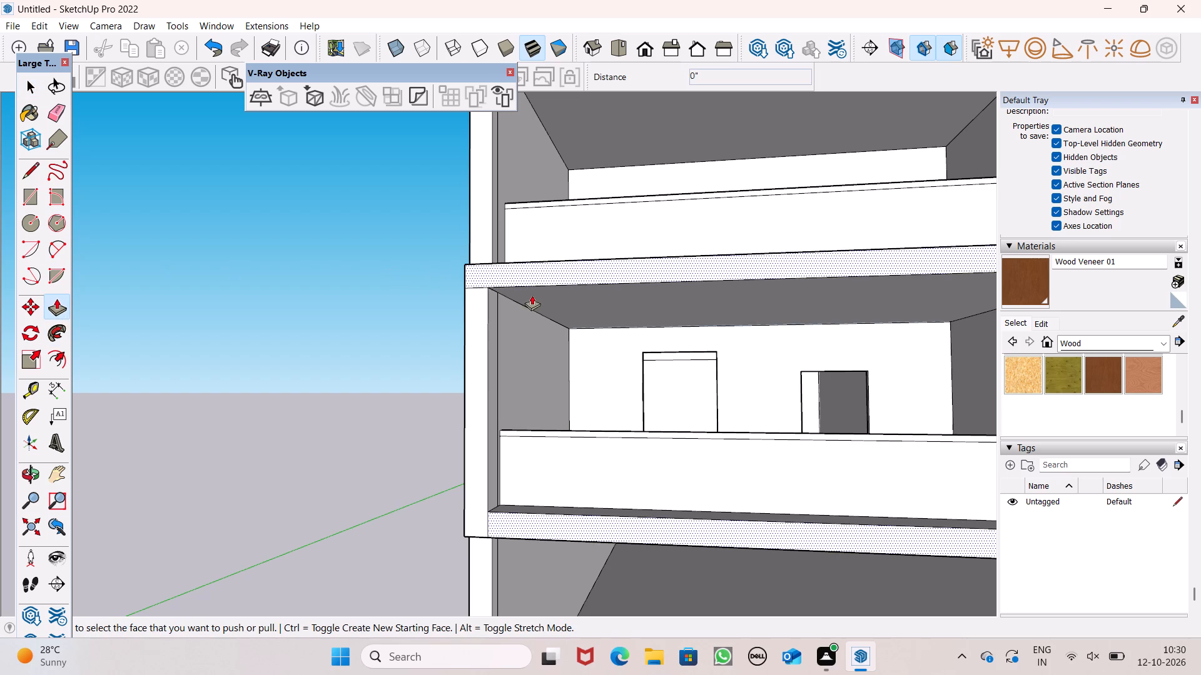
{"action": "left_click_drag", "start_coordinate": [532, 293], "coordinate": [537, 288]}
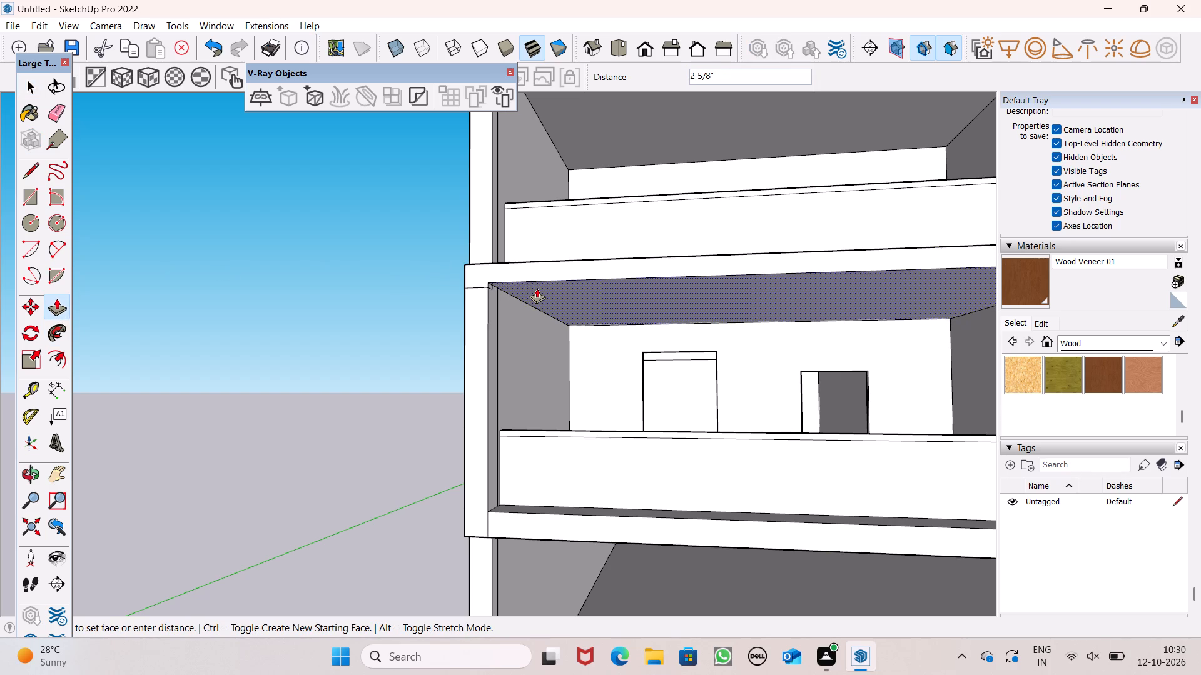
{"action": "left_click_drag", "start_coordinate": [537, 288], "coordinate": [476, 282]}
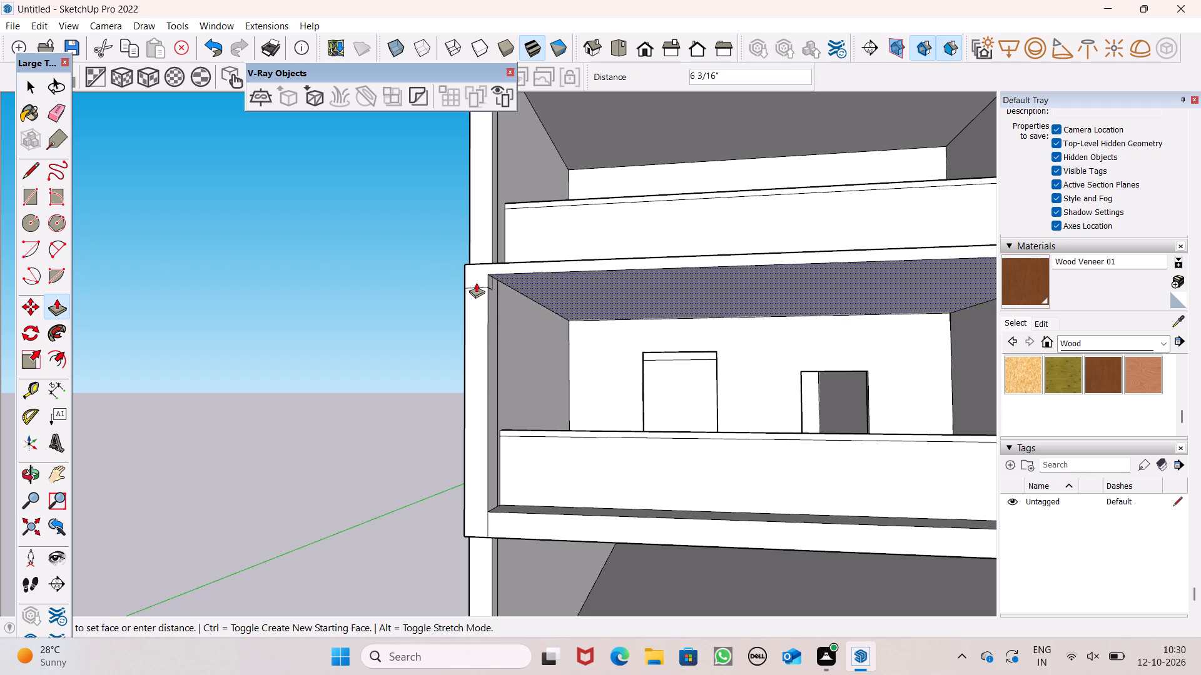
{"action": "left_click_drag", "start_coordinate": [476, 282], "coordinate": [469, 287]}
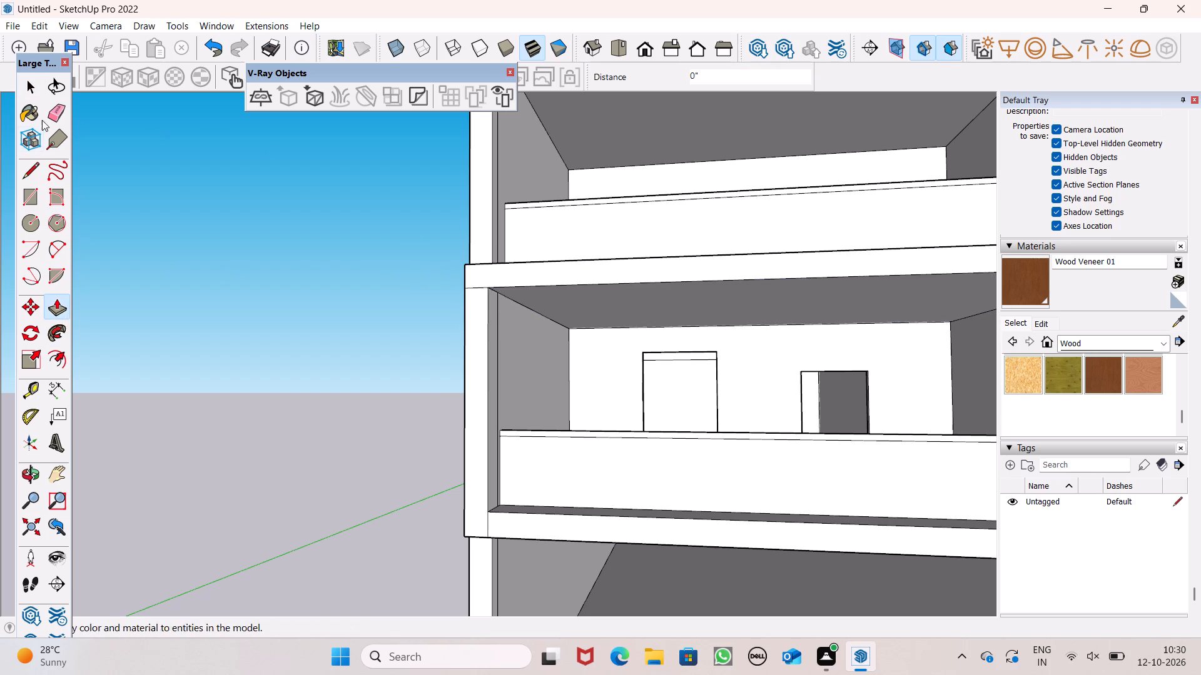
Erase the leftover vertical seam edge on the inner face of the frame's column at the building's outer corner.
{"action": "left_click", "coordinate": [51, 116]}
{"action": "scroll", "coordinate": [514, 316], "scroll_direction": "up", "scroll_amount": 4}
{"action": "left_click", "coordinate": [489, 325]}
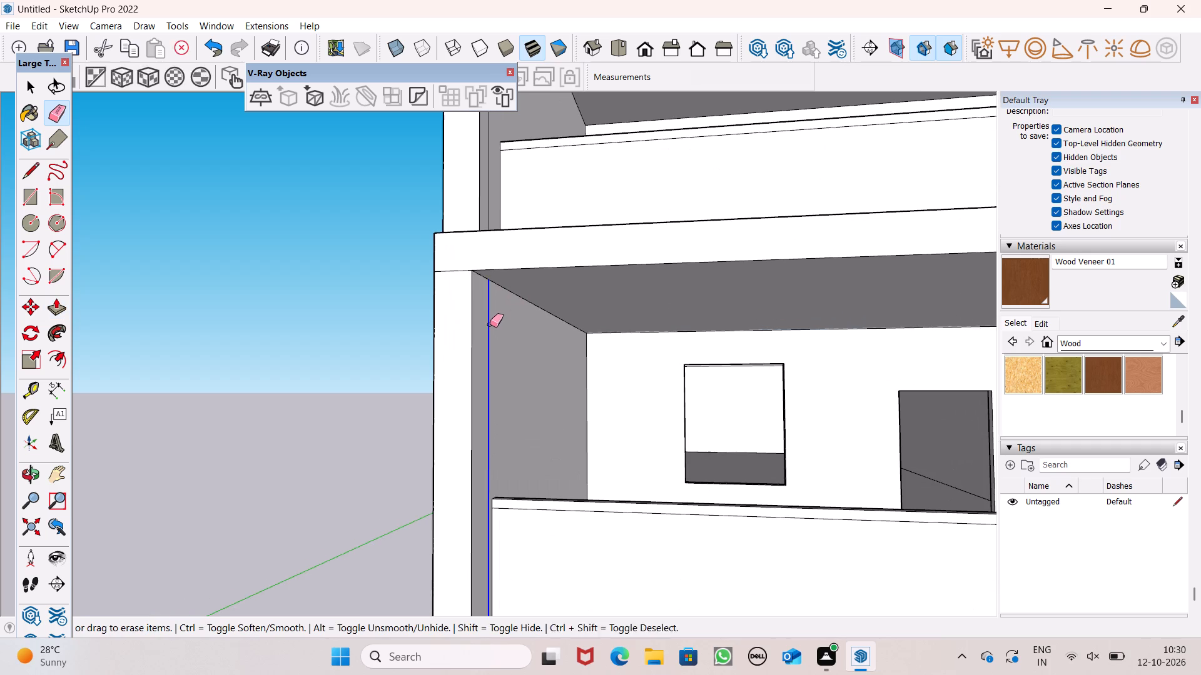
Examine the projecting frame around the lowest balcony from the side and from below.
{"action": "scroll", "coordinate": [631, 187], "scroll_direction": "down", "scroll_amount": 5}
{"action": "middle_click_drag", "start_coordinate": [796, 286], "coordinate": [807, 292]}
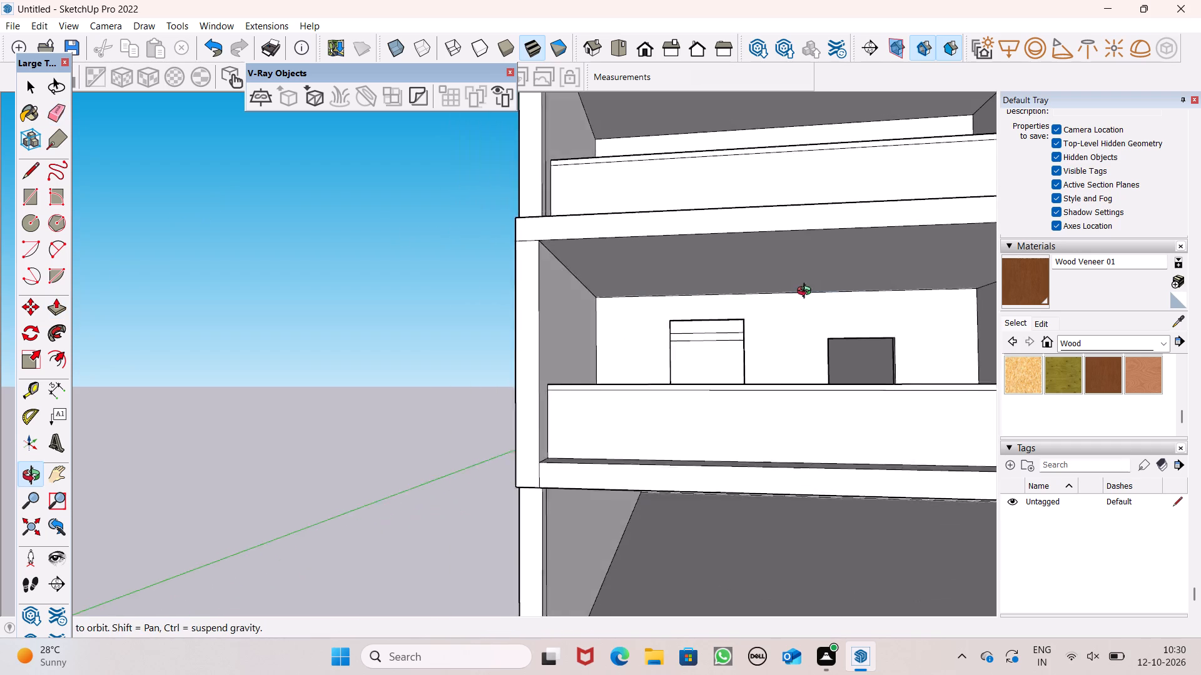
{"action": "middle_click_drag", "start_coordinate": [807, 292], "coordinate": [899, 303]}
{"action": "scroll", "coordinate": [823, 257], "scroll_direction": "down", "scroll_amount": 4}
{"action": "scroll", "coordinate": [966, 294], "scroll_direction": "down", "scroll_amount": 7}
{"action": "scroll", "coordinate": [958, 298], "scroll_direction": "up", "scroll_amount": 6}
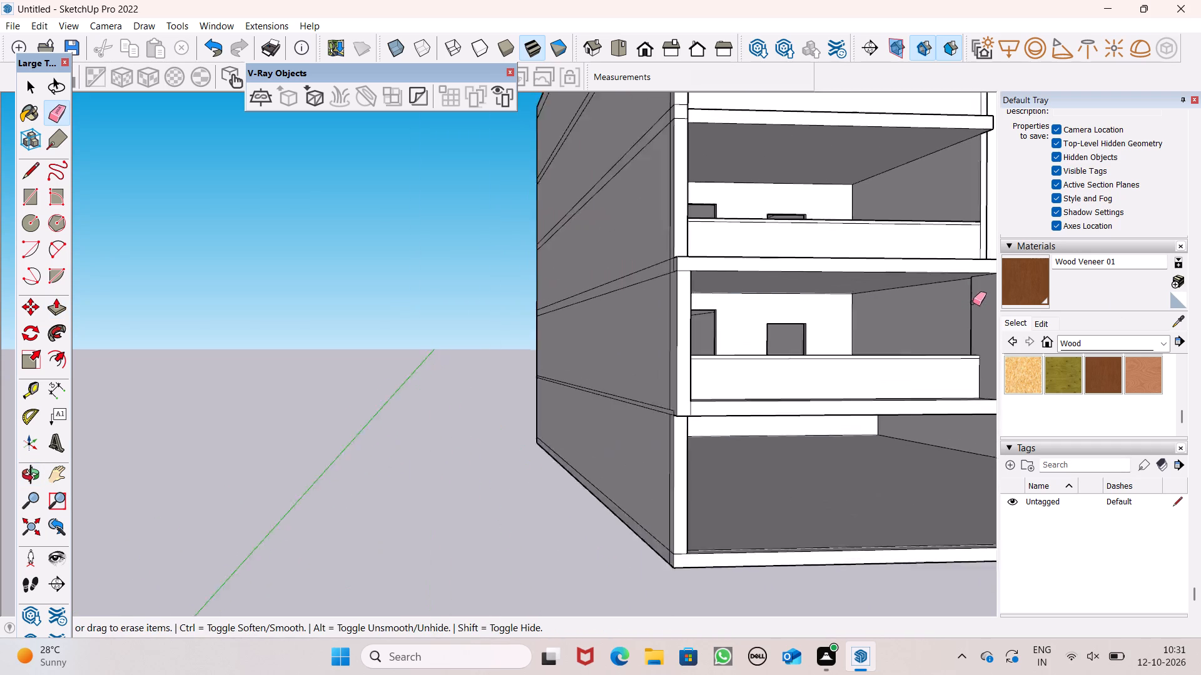
{"action": "scroll", "coordinate": [973, 302], "scroll_direction": "up", "scroll_amount": 5}
{"action": "scroll", "coordinate": [801, 298], "scroll_direction": "down", "scroll_amount": 4}
{"action": "middle_click_drag", "start_coordinate": [747, 319], "coordinate": [599, 299]}
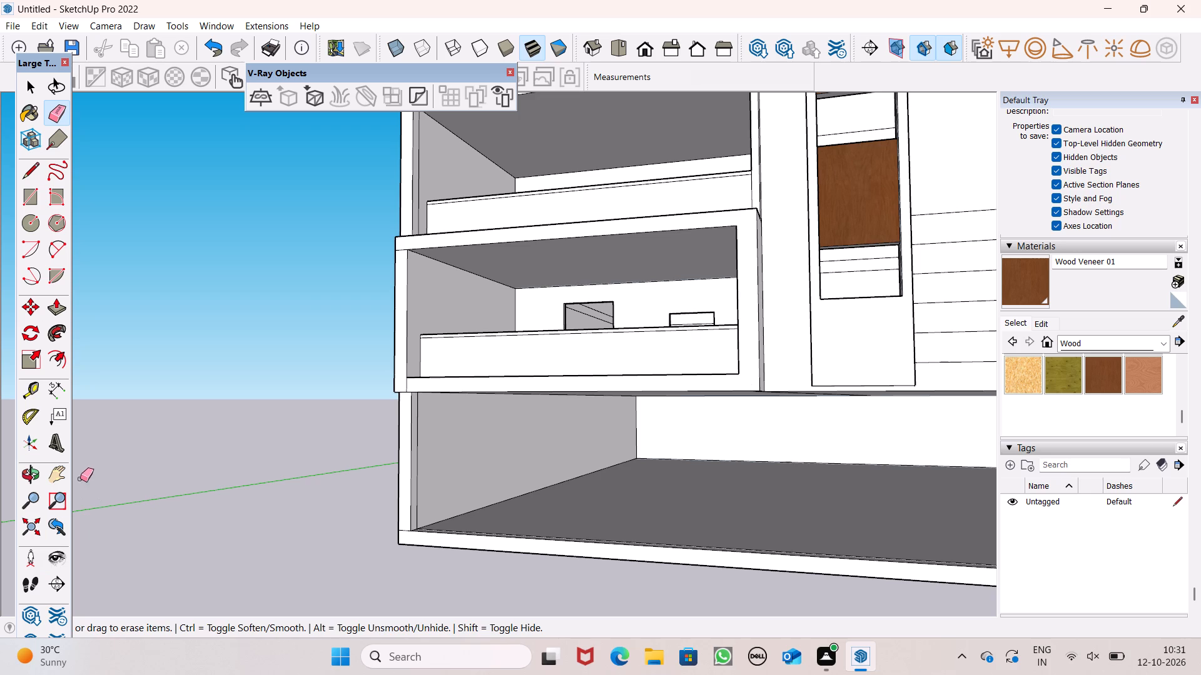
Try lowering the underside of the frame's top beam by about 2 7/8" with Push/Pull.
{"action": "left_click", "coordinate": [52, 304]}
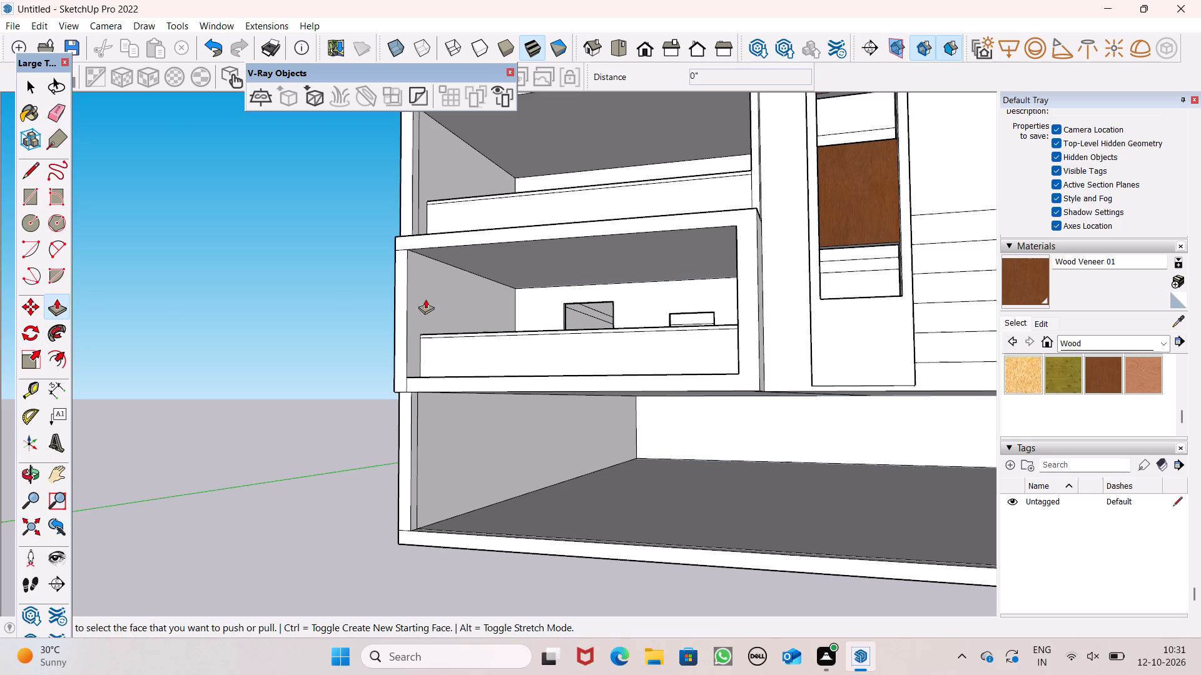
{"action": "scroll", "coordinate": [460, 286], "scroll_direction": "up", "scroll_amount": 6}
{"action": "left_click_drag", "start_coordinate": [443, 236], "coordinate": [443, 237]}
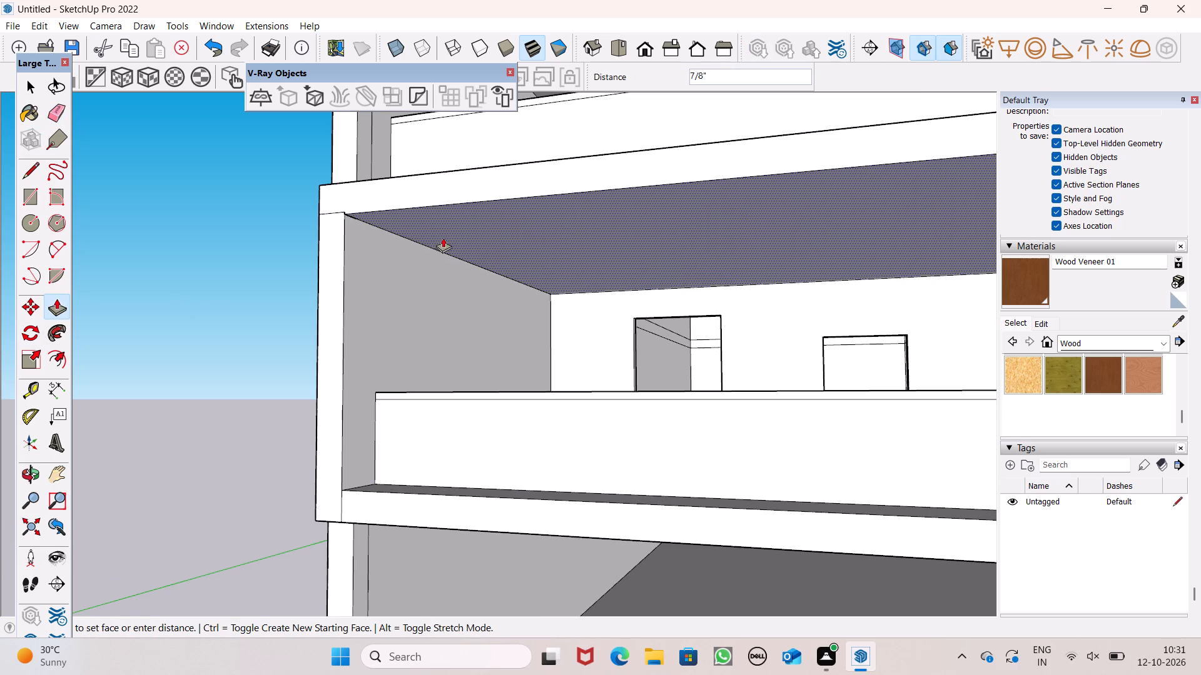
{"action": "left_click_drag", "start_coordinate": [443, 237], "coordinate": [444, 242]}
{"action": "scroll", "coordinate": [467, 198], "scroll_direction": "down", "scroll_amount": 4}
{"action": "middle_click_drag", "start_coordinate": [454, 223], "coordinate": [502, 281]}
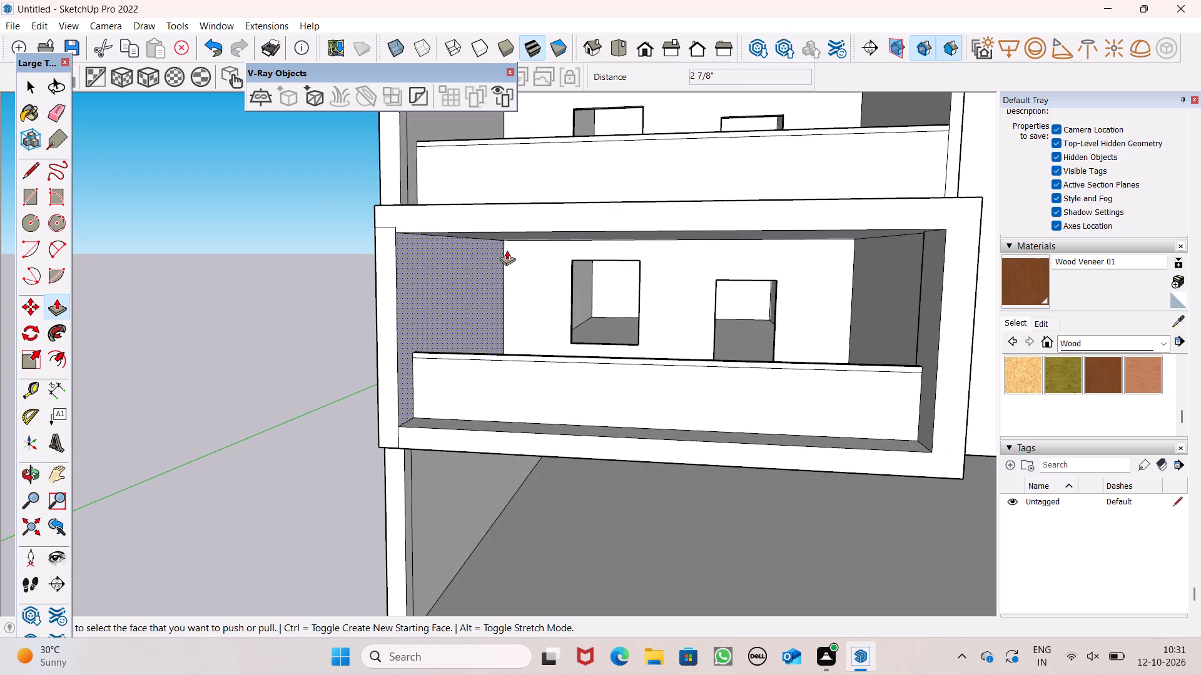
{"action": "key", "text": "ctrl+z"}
Erase the short horizontal seam edge on the frame's front face where the outer corner column meets the top beam.
{"action": "key", "text": "space"}
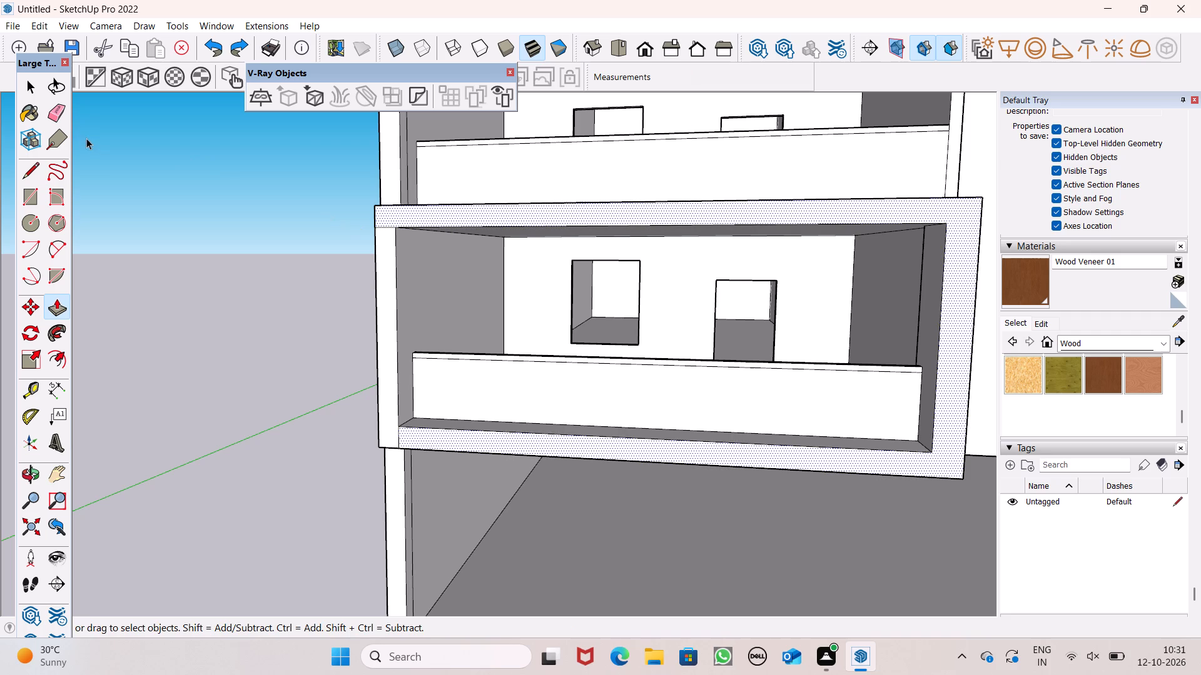
{"action": "left_click", "coordinate": [53, 123]}
{"action": "scroll", "coordinate": [402, 227], "scroll_direction": "up", "scroll_amount": 5}
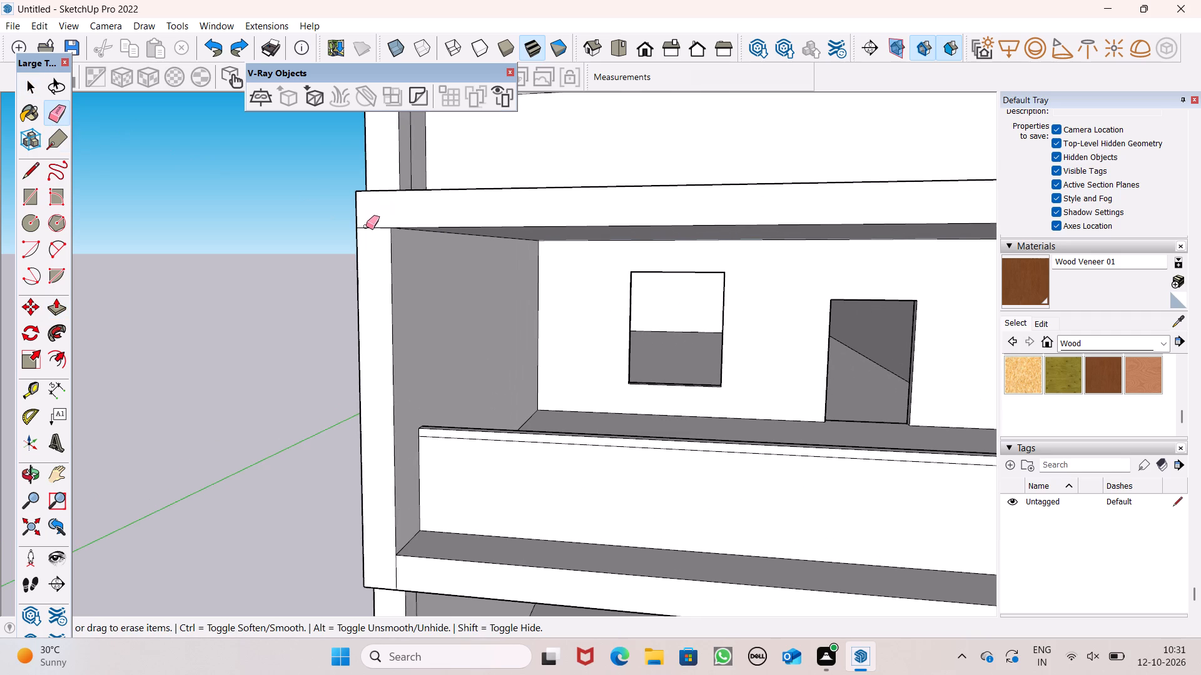
{"action": "left_click", "coordinate": [367, 226]}
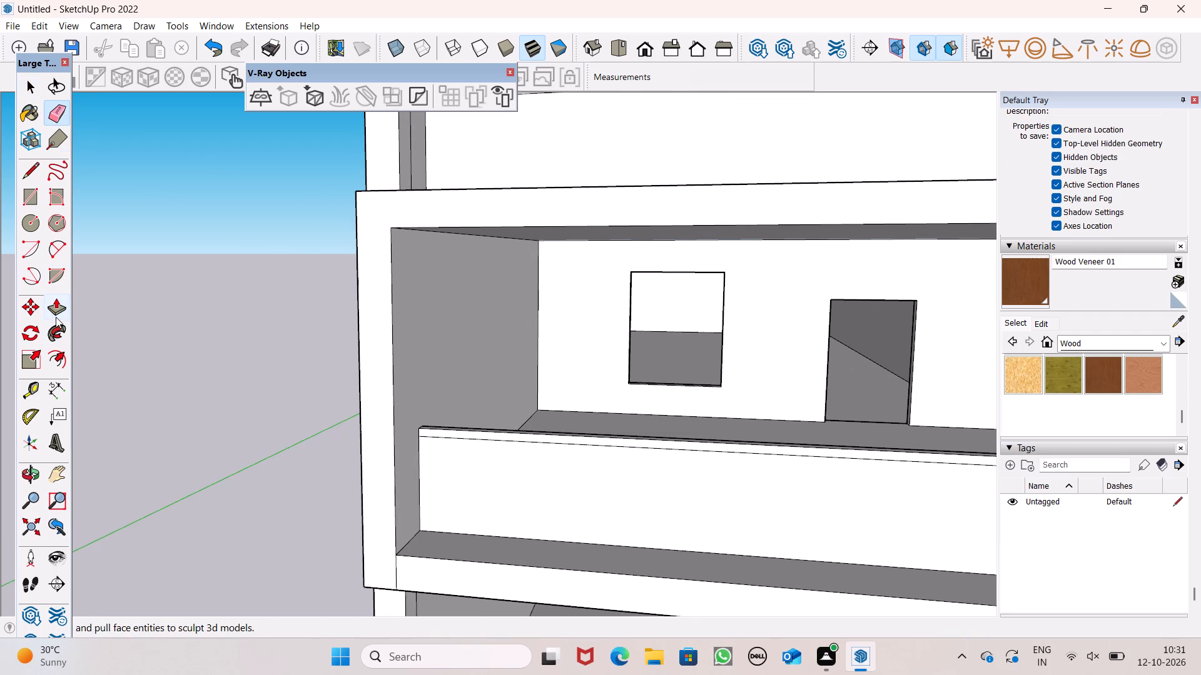
Push/Pull the underside of the frame's top beam downward by about 3 3/8" to thicken the beam.
{"action": "left_click", "coordinate": [56, 317]}
{"action": "middle_click_drag", "start_coordinate": [313, 361], "coordinate": [269, 244]}
{"action": "left_click_drag", "start_coordinate": [427, 144], "coordinate": [422, 156]}
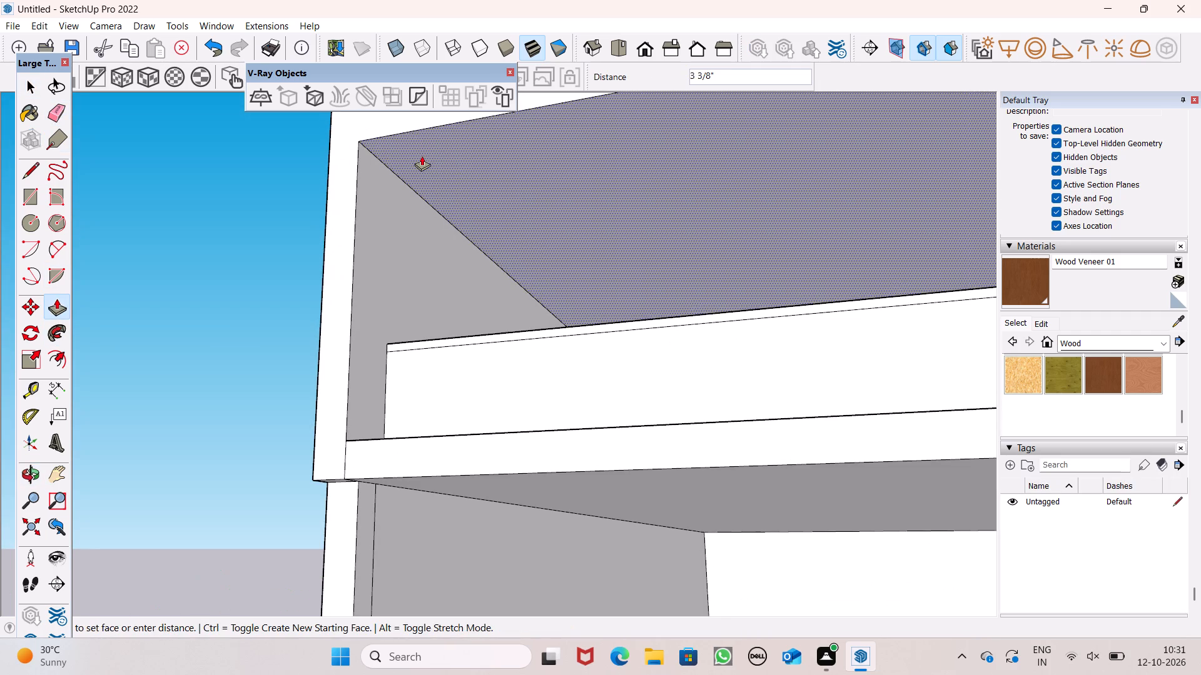
{"action": "left_click_drag", "start_coordinate": [422, 156], "coordinate": [422, 156]}
Examine the thickened frame around the lowest balcony together with the balconies above from the front.
{"action": "scroll", "coordinate": [416, 169], "scroll_direction": "down", "scroll_amount": 6}
{"action": "scroll", "coordinate": [489, 264], "scroll_direction": "down", "scroll_amount": 6}
{"action": "middle_click_drag", "start_coordinate": [528, 290], "coordinate": [598, 440]}
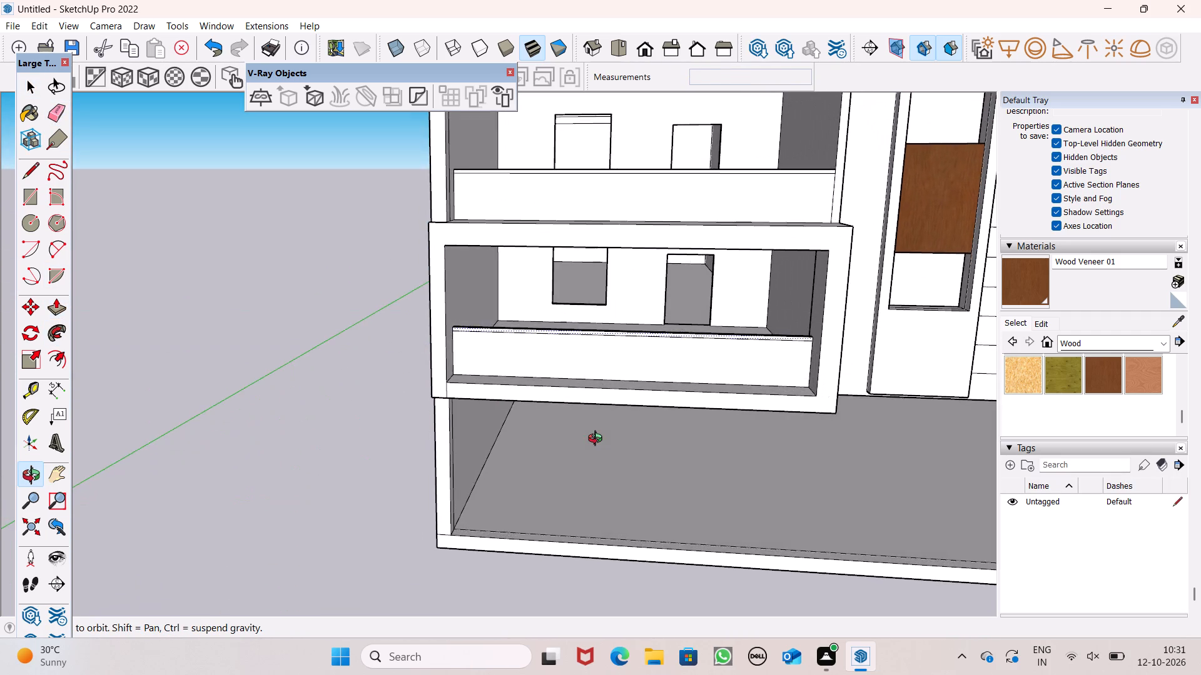
{"action": "middle_click_drag", "start_coordinate": [598, 440], "coordinate": [629, 396]}
{"action": "scroll", "coordinate": [743, 262], "scroll_direction": "down", "scroll_amount": 4}
{"action": "middle_click_drag", "start_coordinate": [761, 256], "coordinate": [761, 279]}
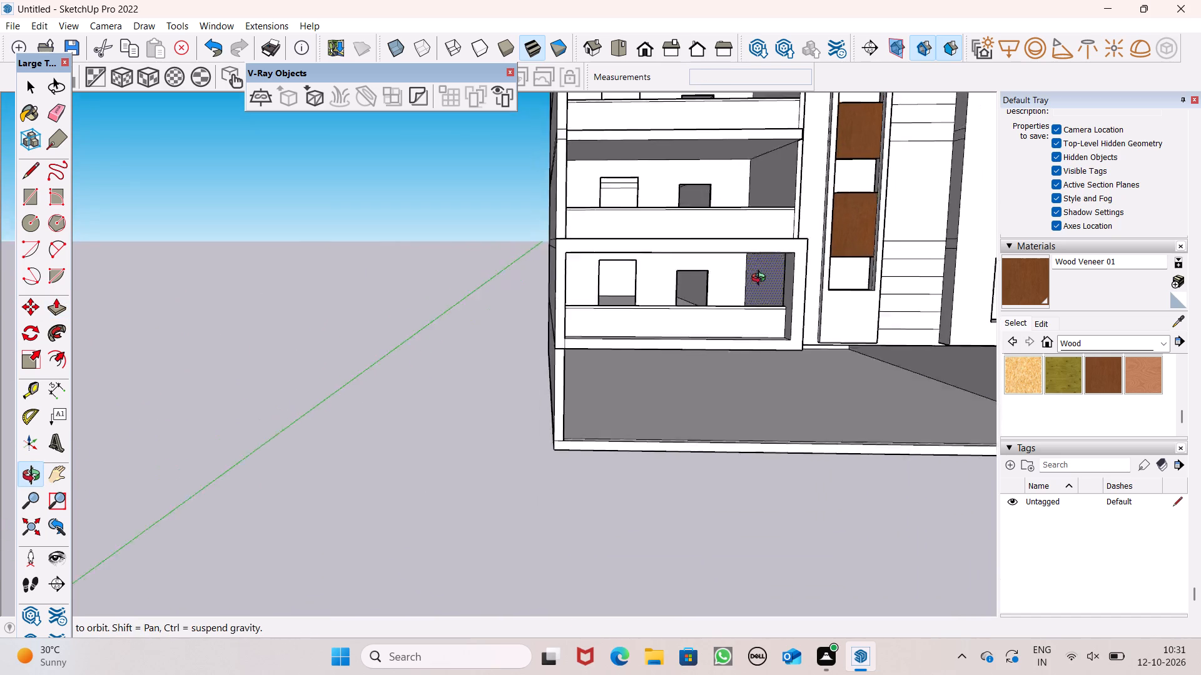
{"action": "middle_click_drag", "start_coordinate": [761, 279], "coordinate": [742, 297]}
{"action": "scroll", "coordinate": [717, 269], "scroll_direction": "down", "scroll_amount": 1}
{"action": "key", "text": "space"}
{"action": "scroll", "coordinate": [585, 244], "scroll_direction": "down", "scroll_amount": 2}
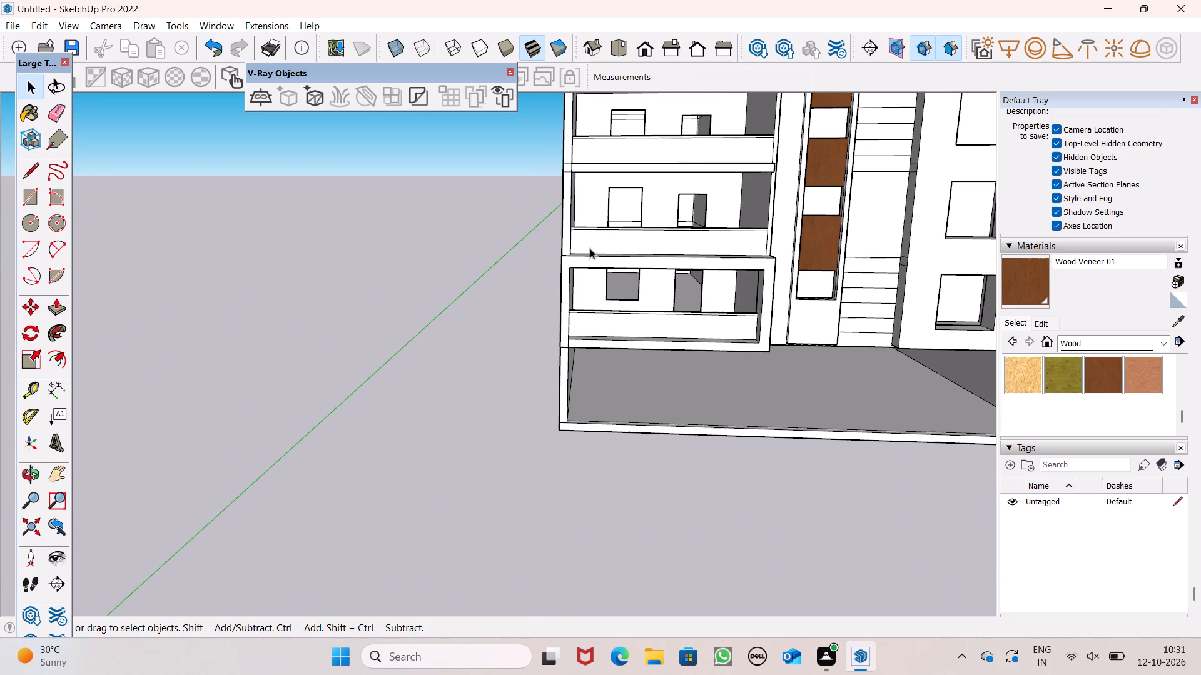
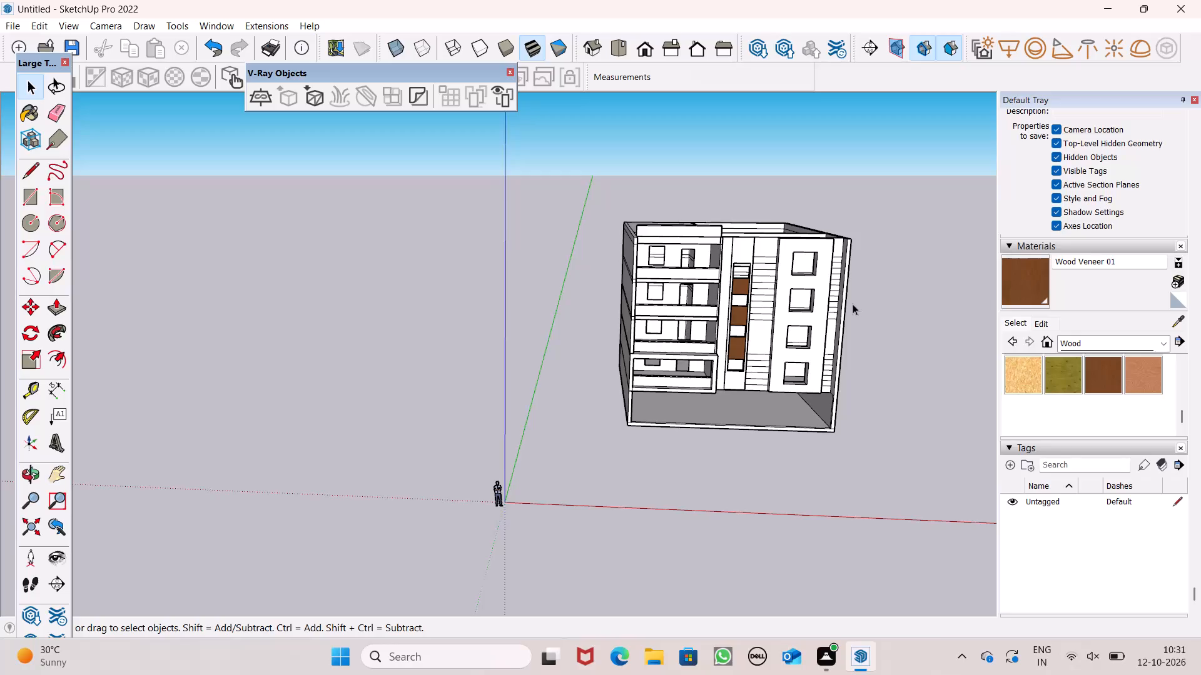
Examine the whole building from the front and from above, including the roof slab and the open interior behind it.
{"action": "scroll", "coordinate": [784, 287], "scroll_direction": "up", "scroll_amount": 5}
{"action": "scroll", "coordinate": [753, 419], "scroll_direction": "up", "scroll_amount": 6}
{"action": "middle_click_drag", "start_coordinate": [797, 453], "coordinate": [764, 411]}
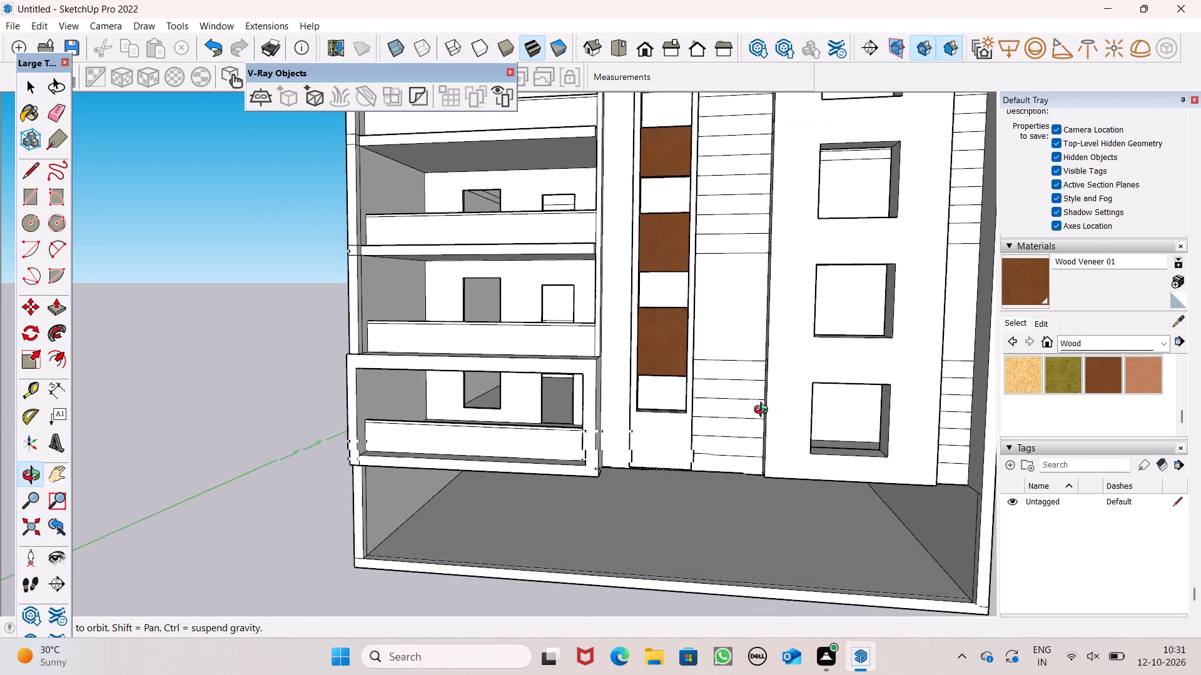
{"action": "middle_click_drag", "start_coordinate": [764, 411], "coordinate": [804, 352]}
{"action": "scroll", "coordinate": [719, 340], "scroll_direction": "down", "scroll_amount": 4}
{"action": "middle_click_drag", "start_coordinate": [681, 392], "coordinate": [714, 477]}
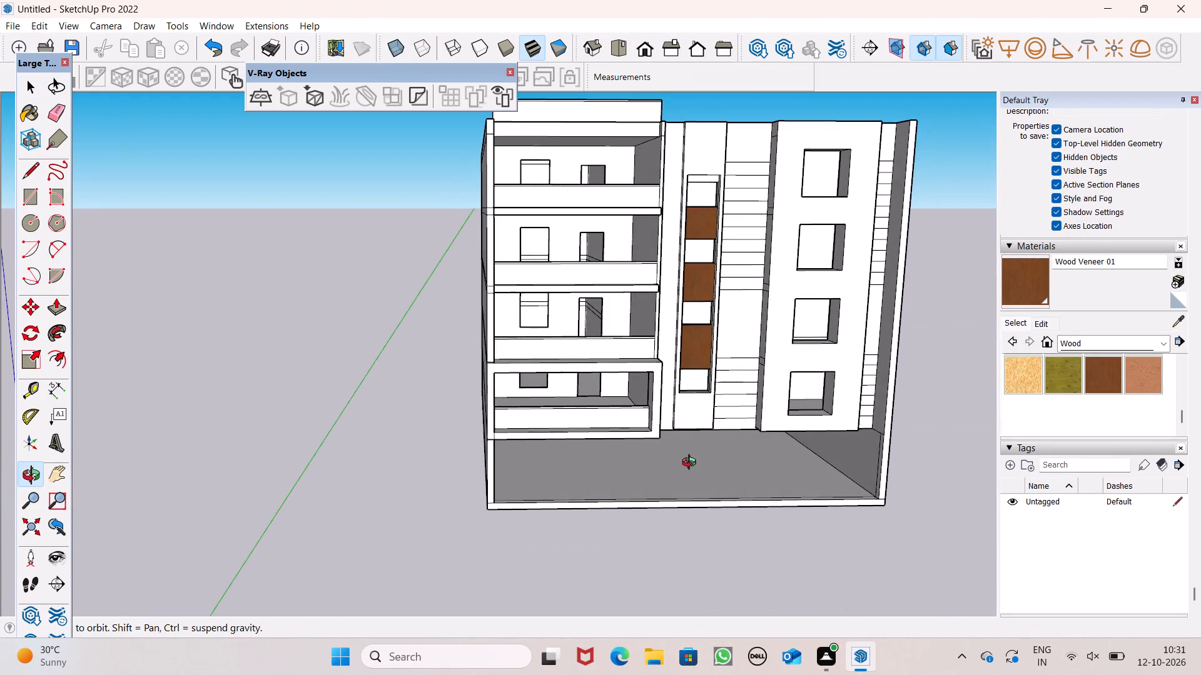
{"action": "scroll", "coordinate": [537, 296], "scroll_direction": "down", "scroll_amount": 4}
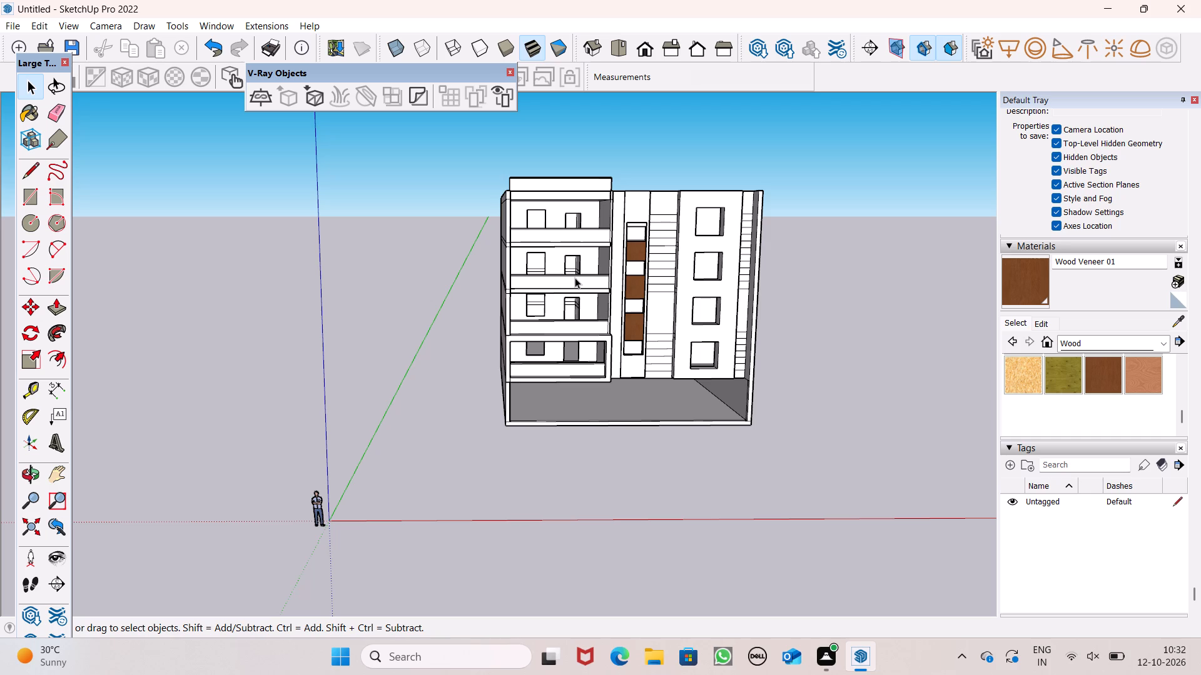
{"action": "scroll", "coordinate": [589, 269], "scroll_direction": "up", "scroll_amount": 4}
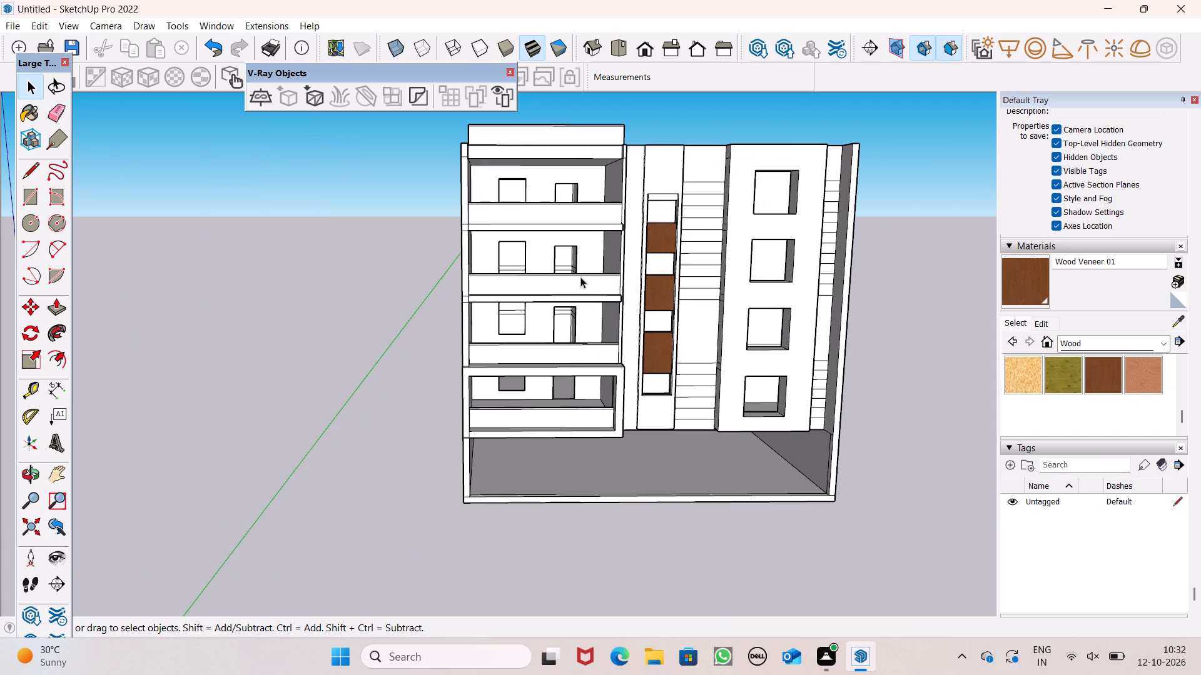
{"action": "scroll", "coordinate": [569, 167], "scroll_direction": "down", "scroll_amount": 3}
{"action": "middle_click_drag", "start_coordinate": [569, 203], "coordinate": [565, 386]}
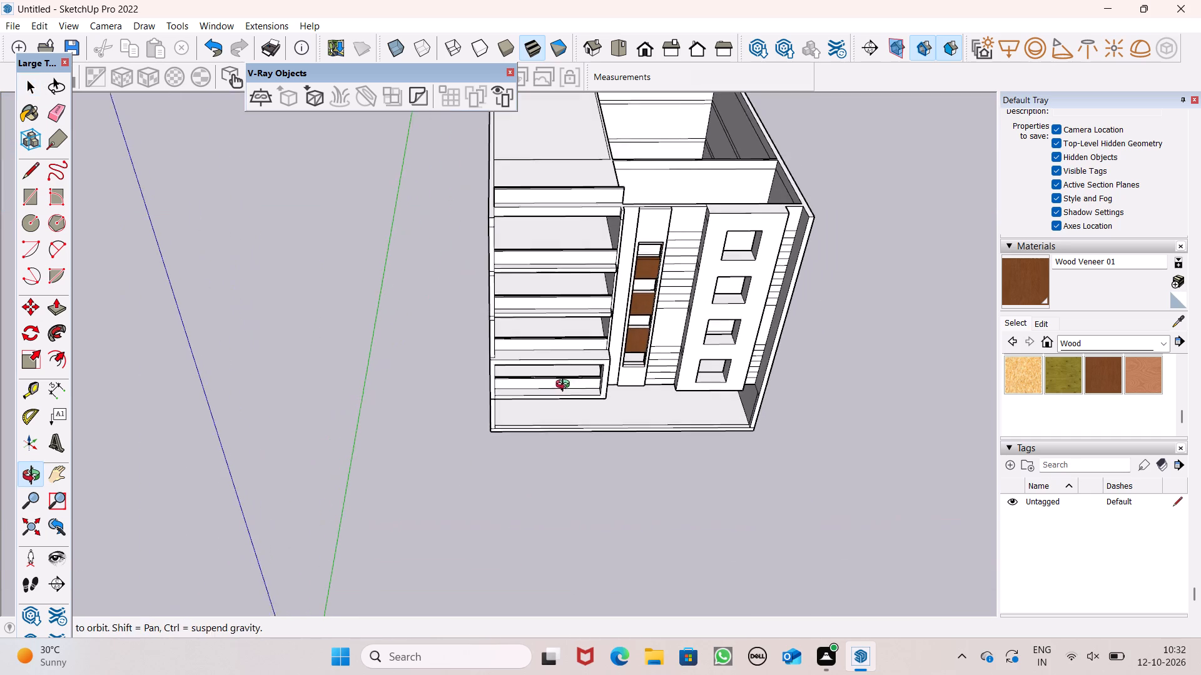
{"action": "middle_click_drag", "start_coordinate": [565, 386], "coordinate": [562, 387]}
{"action": "scroll", "coordinate": [554, 209], "scroll_direction": "down", "scroll_amount": 5}
{"action": "scroll", "coordinate": [591, 137], "scroll_direction": "up", "scroll_amount": 9}
{"action": "scroll", "coordinate": [627, 224], "scroll_direction": "down", "scroll_amount": 1}
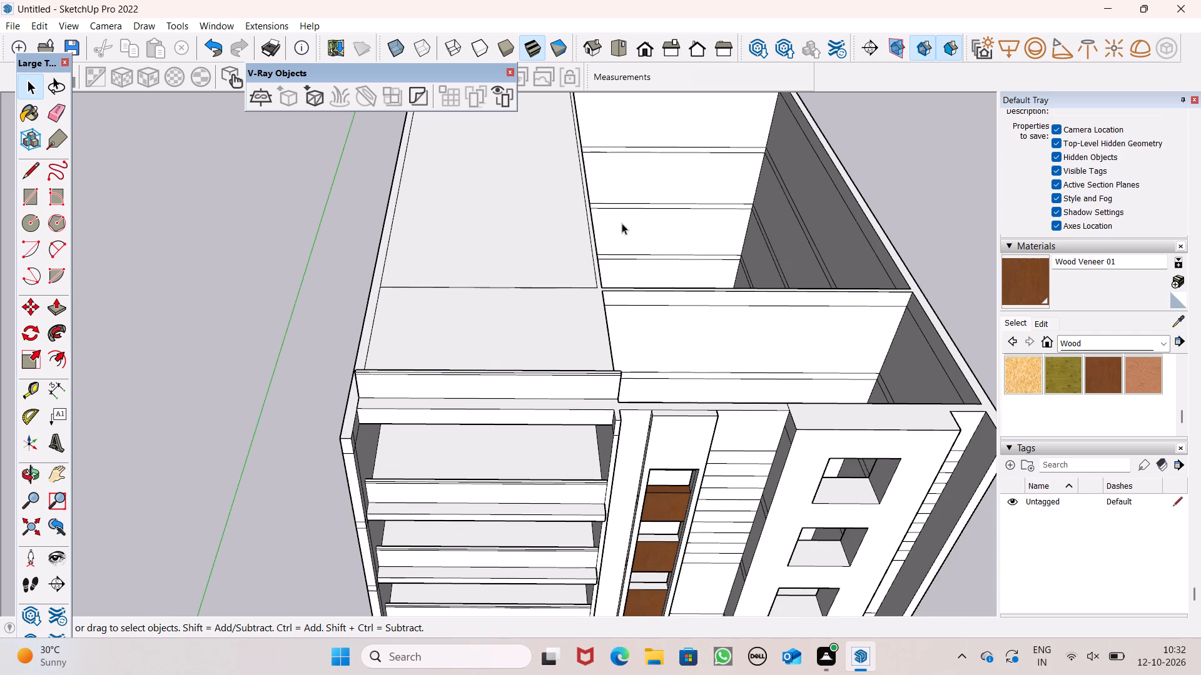
{"action": "scroll", "coordinate": [634, 247], "scroll_direction": "down", "scroll_amount": 2}
{"action": "middle_click_drag", "start_coordinate": [636, 272], "coordinate": [525, 346]}
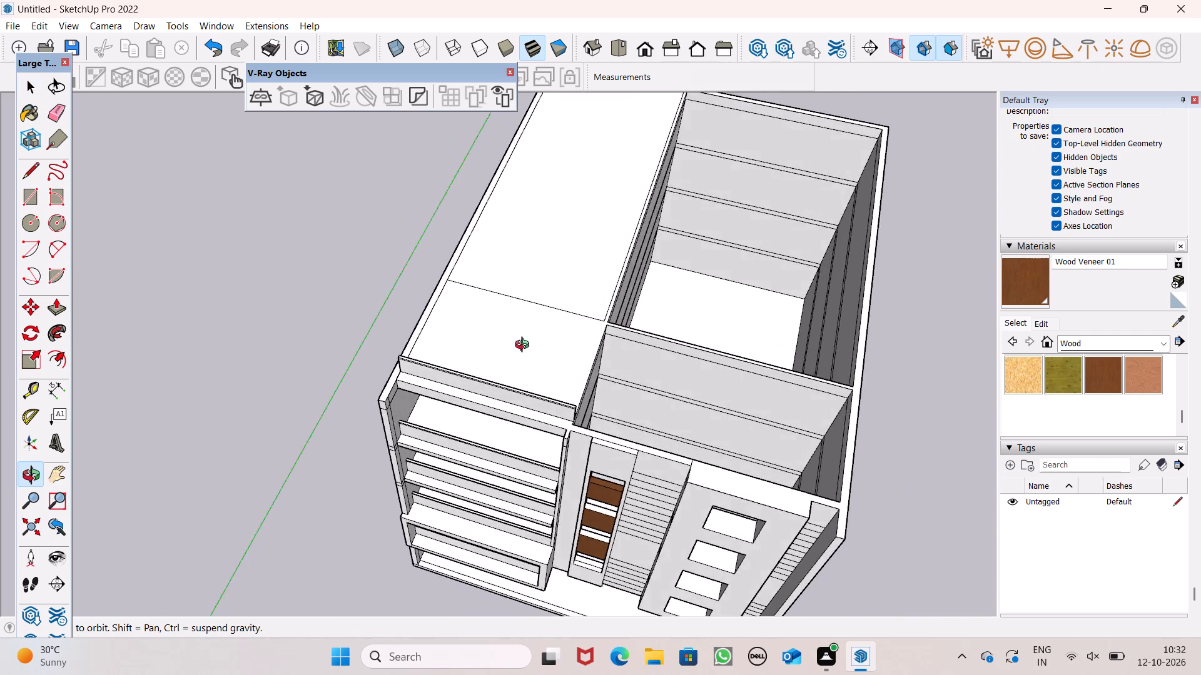
{"action": "middle_click_drag", "start_coordinate": [525, 346], "coordinate": [622, 331]}
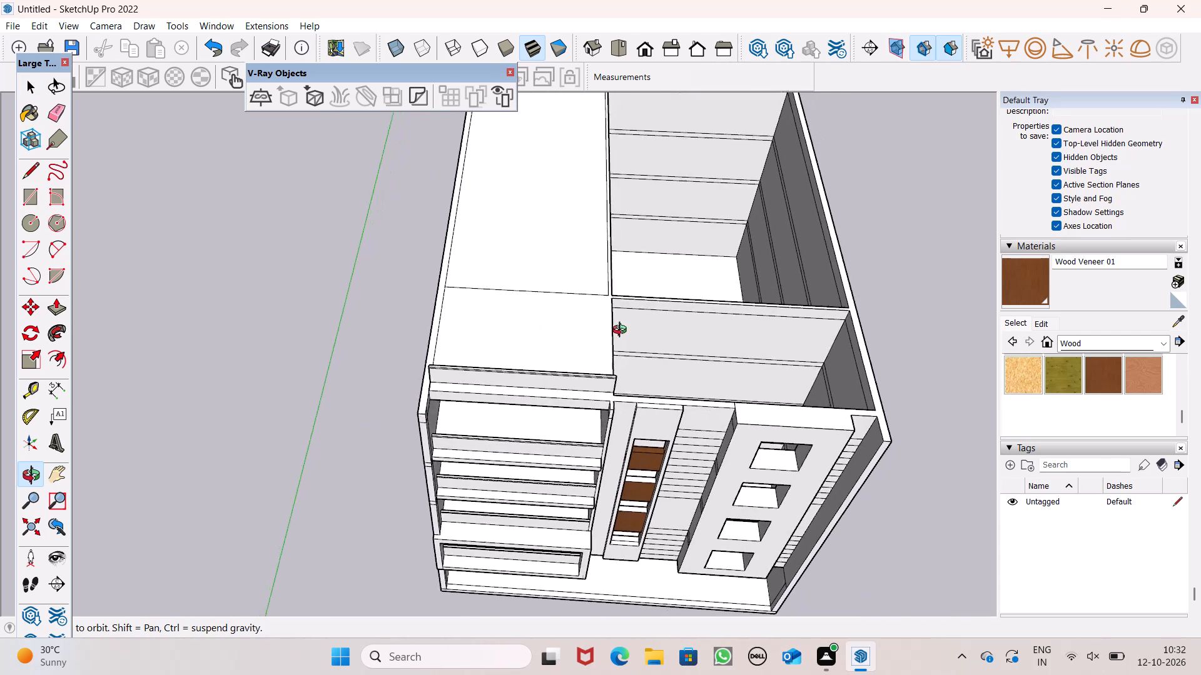
{"action": "middle_click_drag", "start_coordinate": [622, 331], "coordinate": [628, 331]}
{"action": "scroll", "coordinate": [498, 299], "scroll_direction": "up", "scroll_amount": 4}
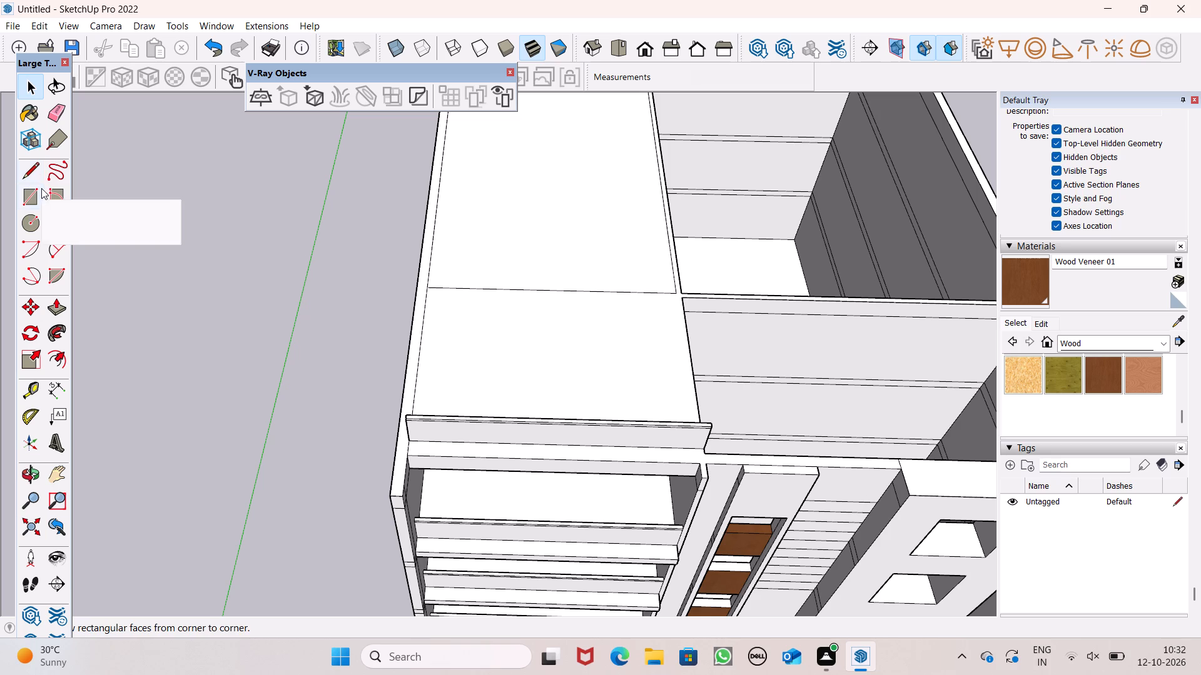
Draw a 6" line across the partition wall's top where it meets the roof slab's long edge wall.
{"action": "left_click", "coordinate": [24, 176]}
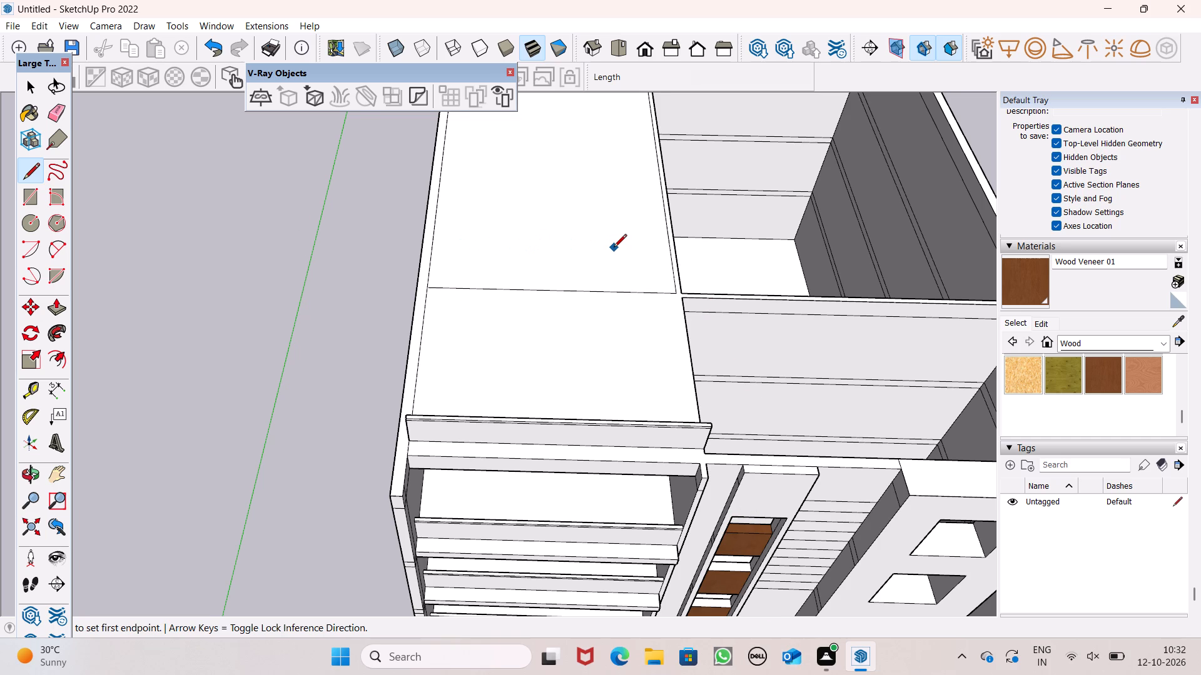
{"action": "scroll", "coordinate": [614, 248], "scroll_direction": "down", "scroll_amount": 2}
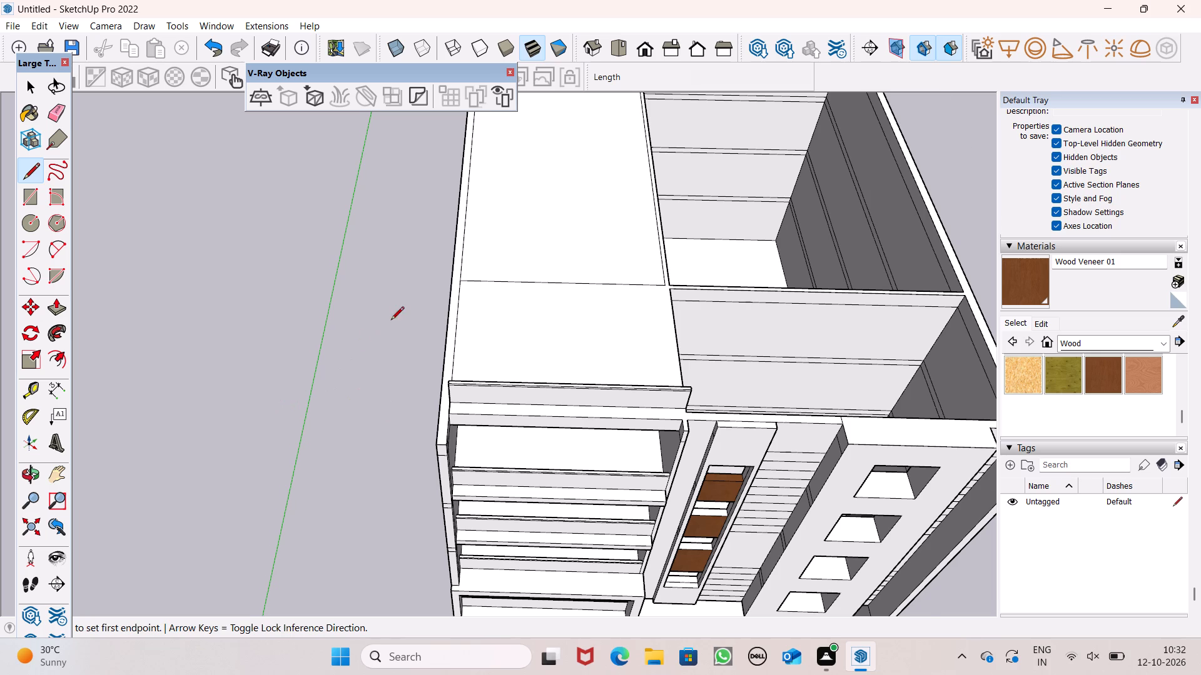
{"action": "scroll", "coordinate": [391, 320], "scroll_direction": "up", "scroll_amount": 4}
{"action": "scroll", "coordinate": [428, 296], "scroll_direction": "down", "scroll_amount": 4}
{"action": "scroll", "coordinate": [647, 277], "scroll_direction": "down", "scroll_amount": 4}
{"action": "middle_click_drag", "start_coordinate": [651, 314], "coordinate": [451, 405]}
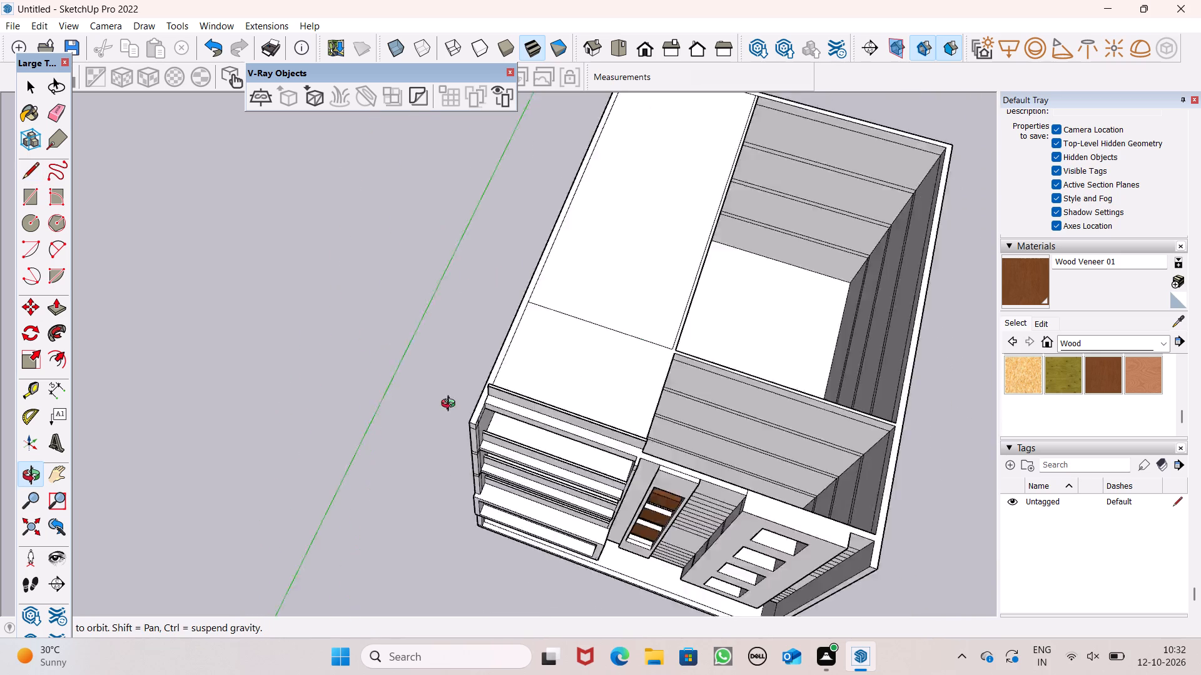
{"action": "middle_click_drag", "start_coordinate": [451, 405], "coordinate": [407, 414]}
{"action": "scroll", "coordinate": [666, 414], "scroll_direction": "up", "scroll_amount": 3}
{"action": "scroll", "coordinate": [577, 276], "scroll_direction": "down", "scroll_amount": 6}
{"action": "middle_click_drag", "start_coordinate": [679, 470], "coordinate": [564, 479]}
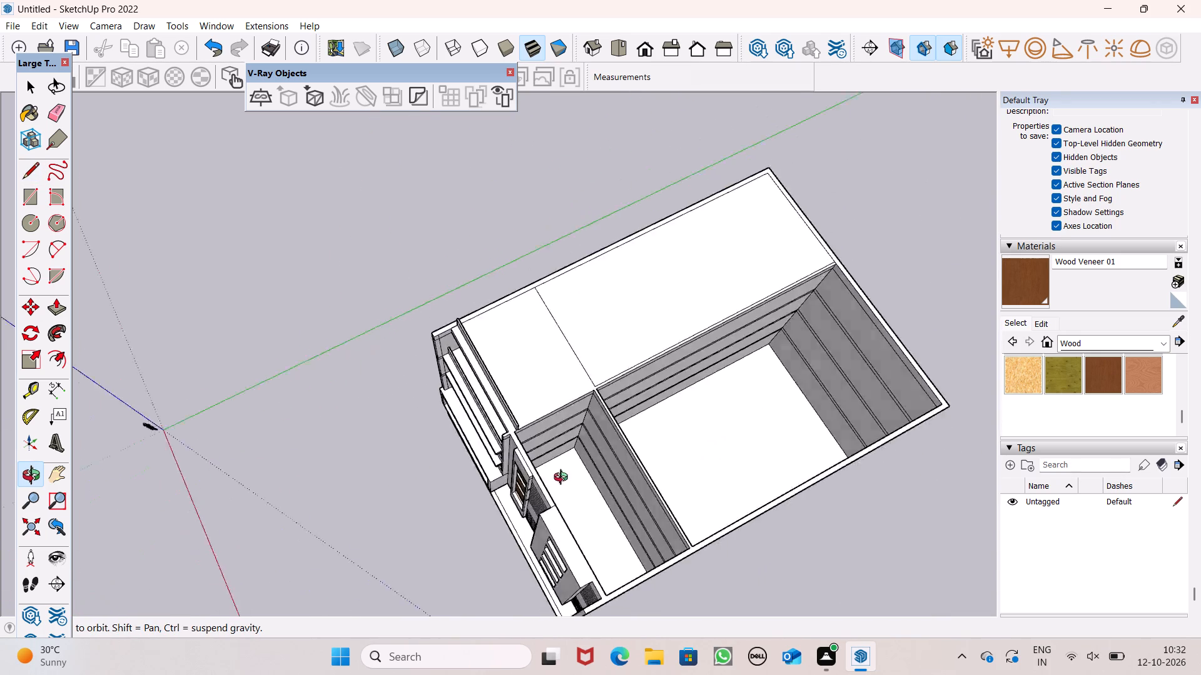
{"action": "middle_click_drag", "start_coordinate": [564, 479], "coordinate": [352, 452]}
{"action": "scroll", "coordinate": [632, 429], "scroll_direction": "down", "scroll_amount": 1}
{"action": "scroll", "coordinate": [633, 427], "scroll_direction": "up", "scroll_amount": 2}
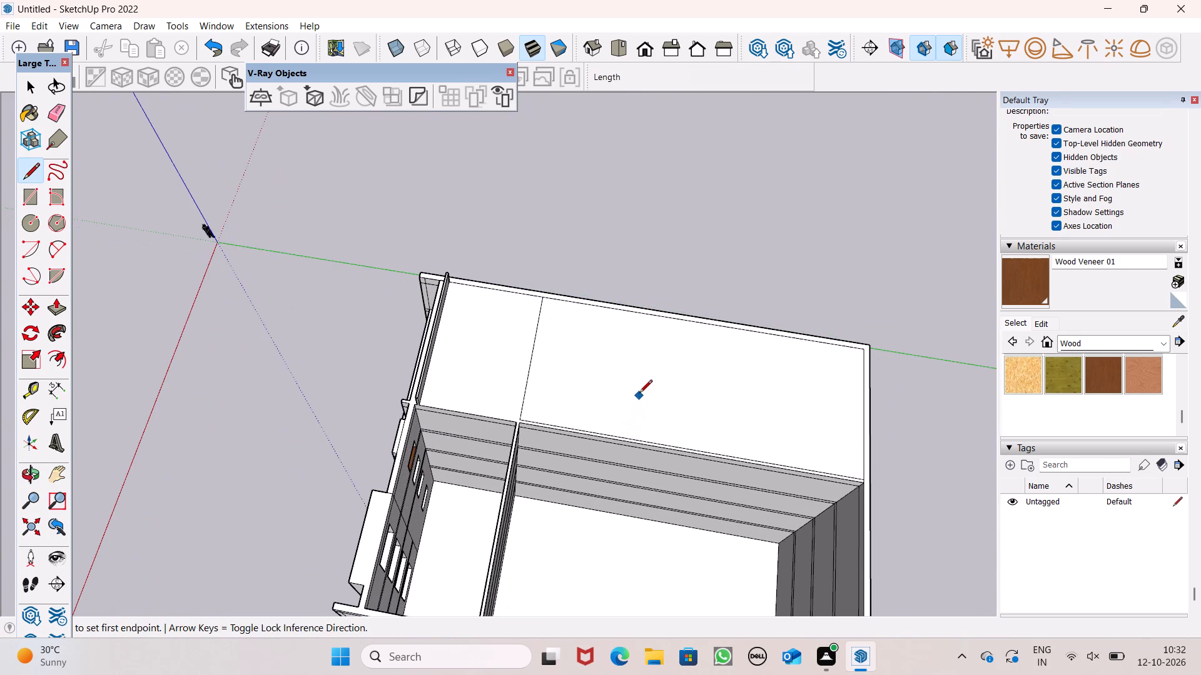
{"action": "scroll", "coordinate": [536, 433], "scroll_direction": "up", "scroll_amount": 5}
{"action": "scroll", "coordinate": [483, 404], "scroll_direction": "up", "scroll_amount": 6}
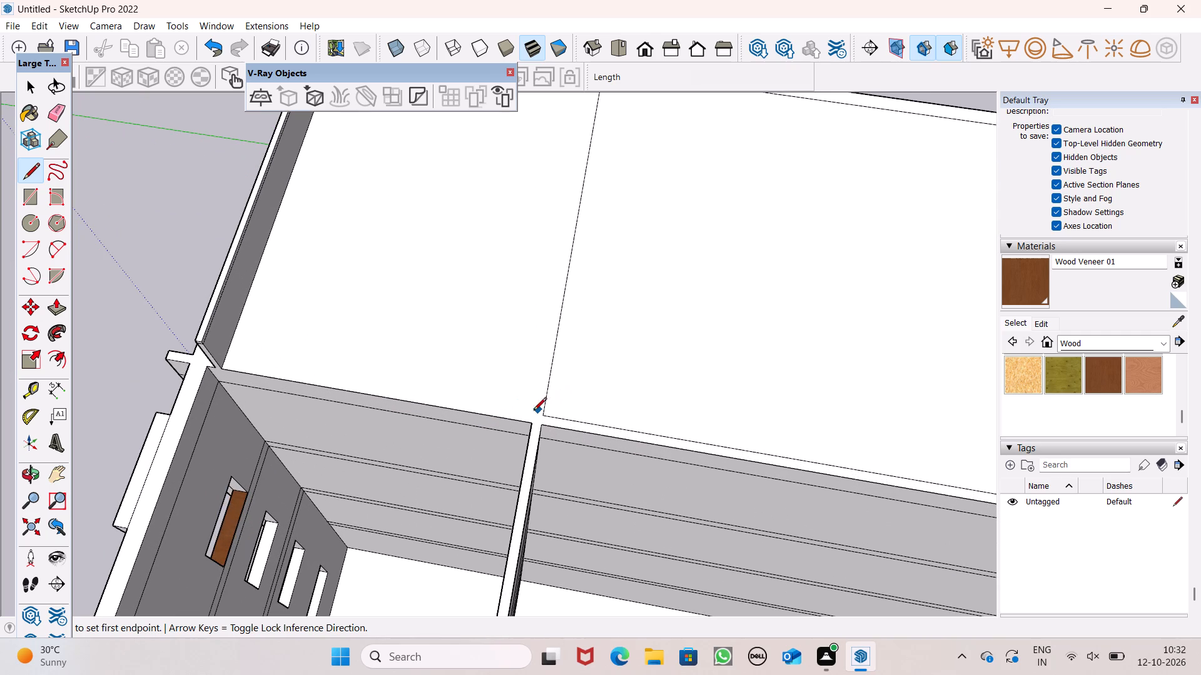
{"action": "left_click", "coordinate": [530, 424]}
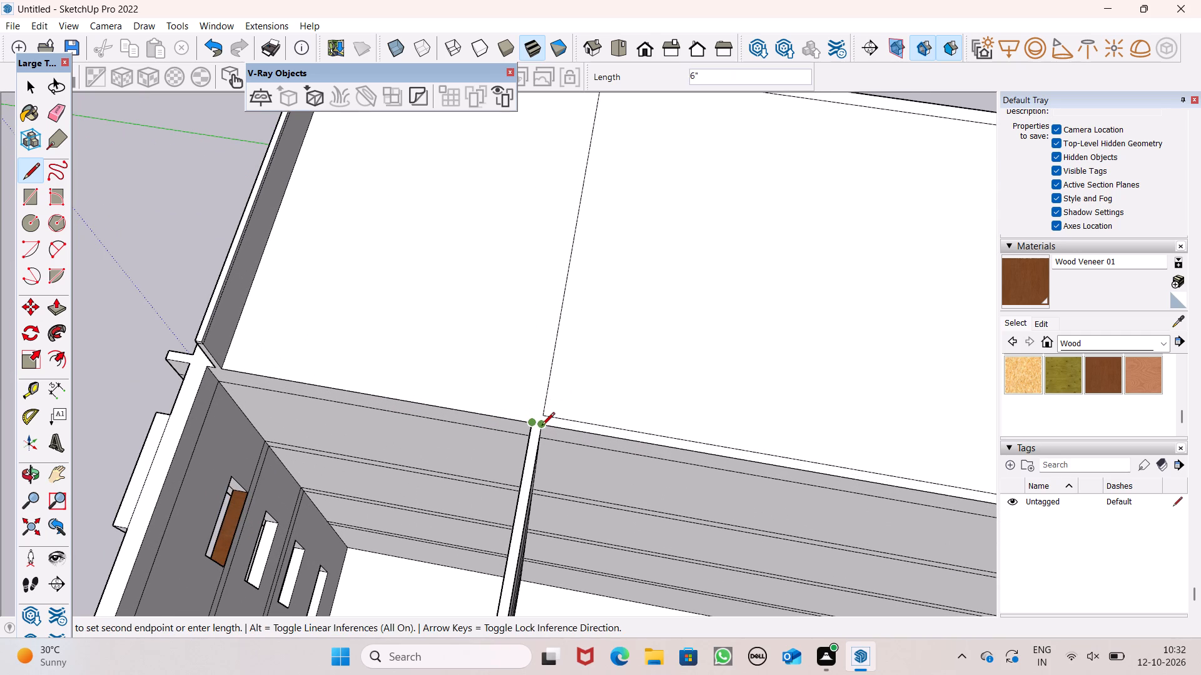
{"action": "left_click", "coordinate": [545, 424]}
{"action": "scroll", "coordinate": [536, 431], "scroll_direction": "up", "scroll_amount": 7}
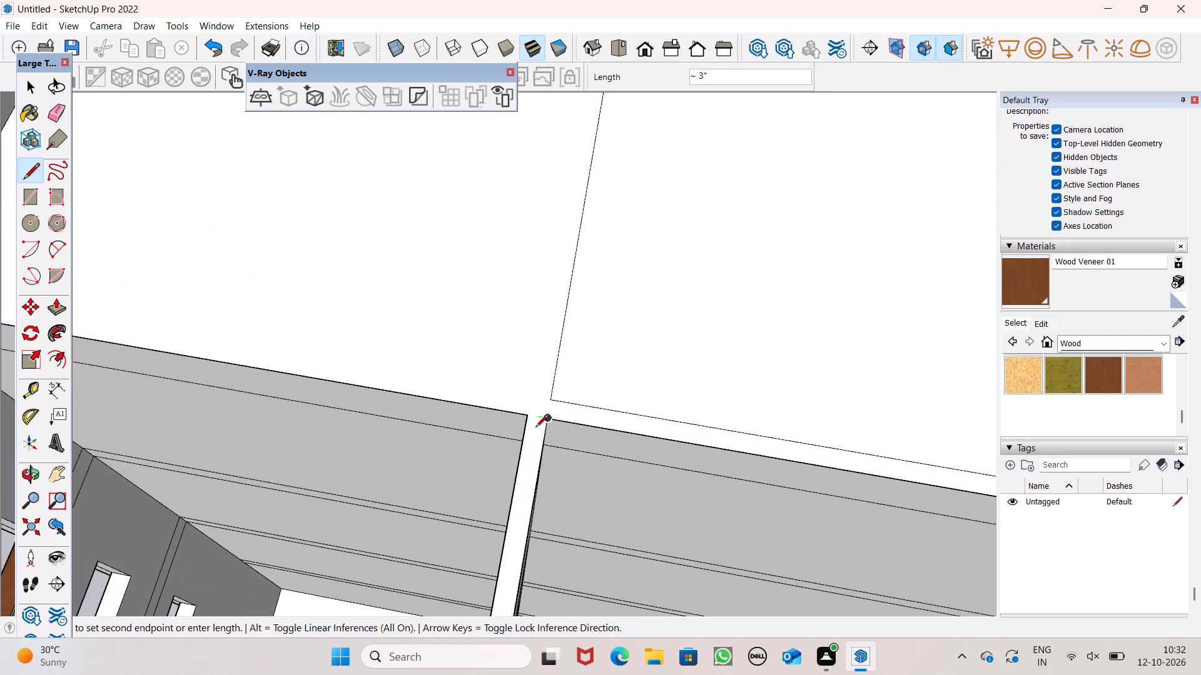
{"action": "scroll", "coordinate": [535, 424], "scroll_direction": "up", "scroll_amount": 8}
{"action": "left_click", "coordinate": [512, 407]}
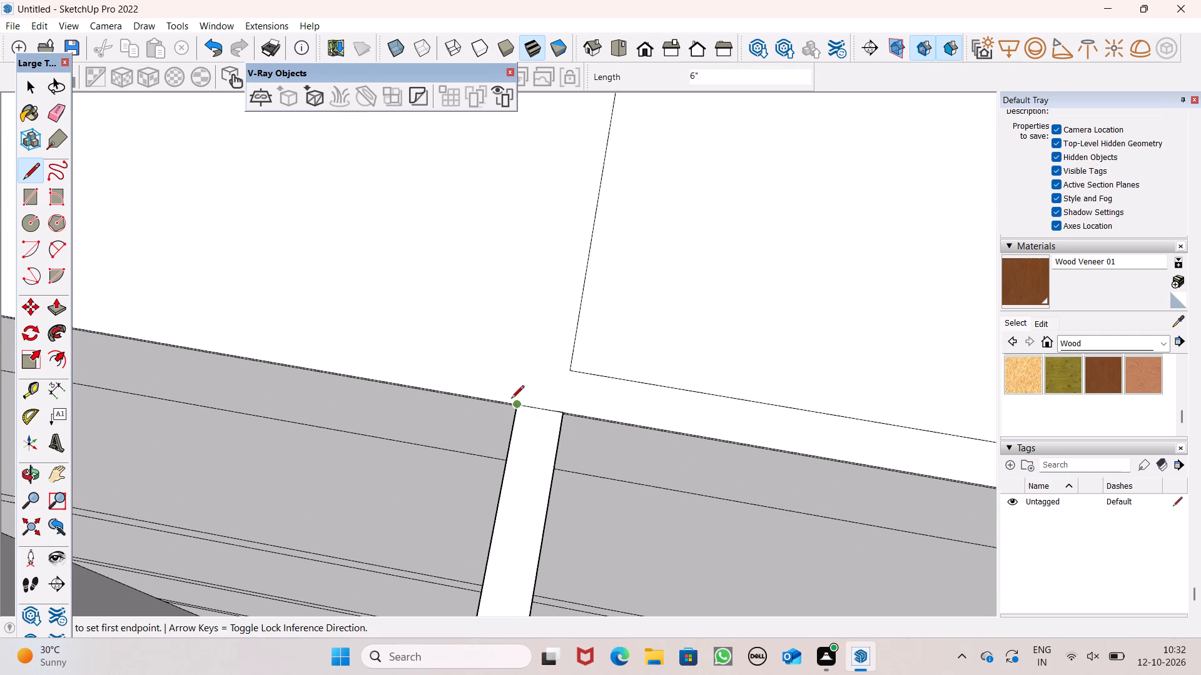
{"action": "scroll", "coordinate": [537, 346], "scroll_direction": "down", "scroll_amount": 6}
{"action": "key", "text": "space"}
Draw a line about 17' 1" long from the inner corner of the roof's cross line to the front parapet, parallel to the slab edge.
{"action": "scroll", "coordinate": [542, 378], "scroll_direction": "down", "scroll_amount": 10}
{"action": "scroll", "coordinate": [555, 350], "scroll_direction": "up", "scroll_amount": 1}
{"action": "scroll", "coordinate": [555, 351], "scroll_direction": "down", "scroll_amount": 7}
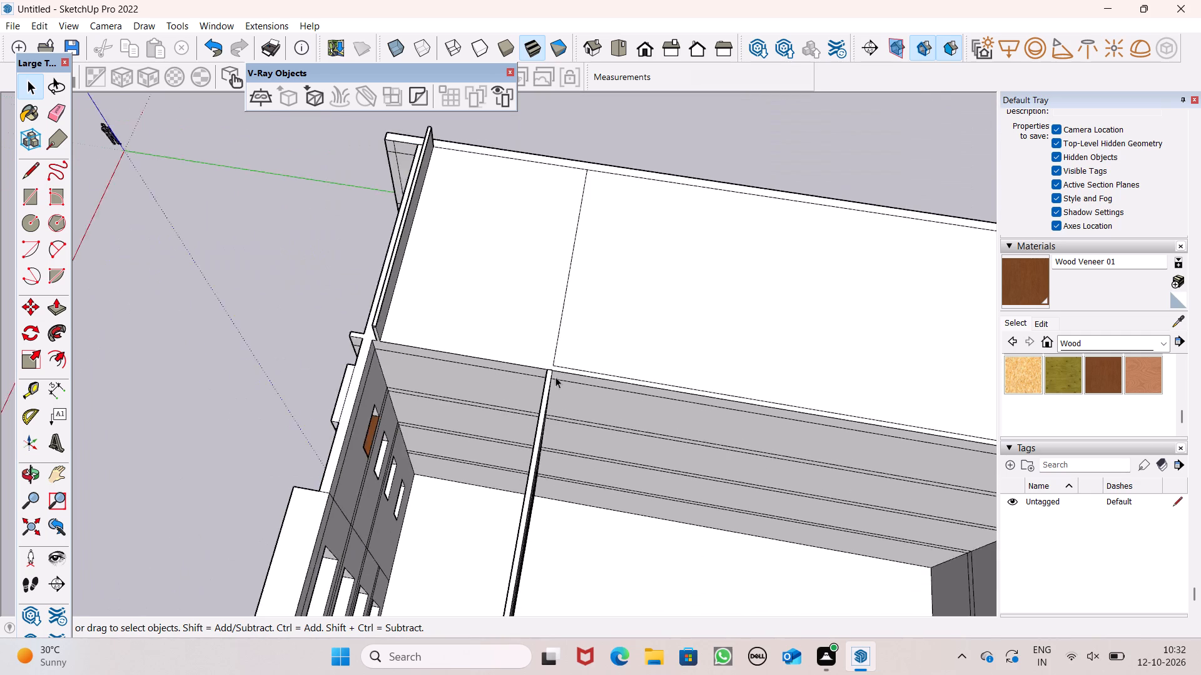
{"action": "scroll", "coordinate": [555, 377], "scroll_direction": "down", "scroll_amount": 7}
{"action": "middle_click_drag", "start_coordinate": [590, 398], "coordinate": [621, 487]}
{"action": "scroll", "coordinate": [417, 340], "scroll_direction": "up", "scroll_amount": 5}
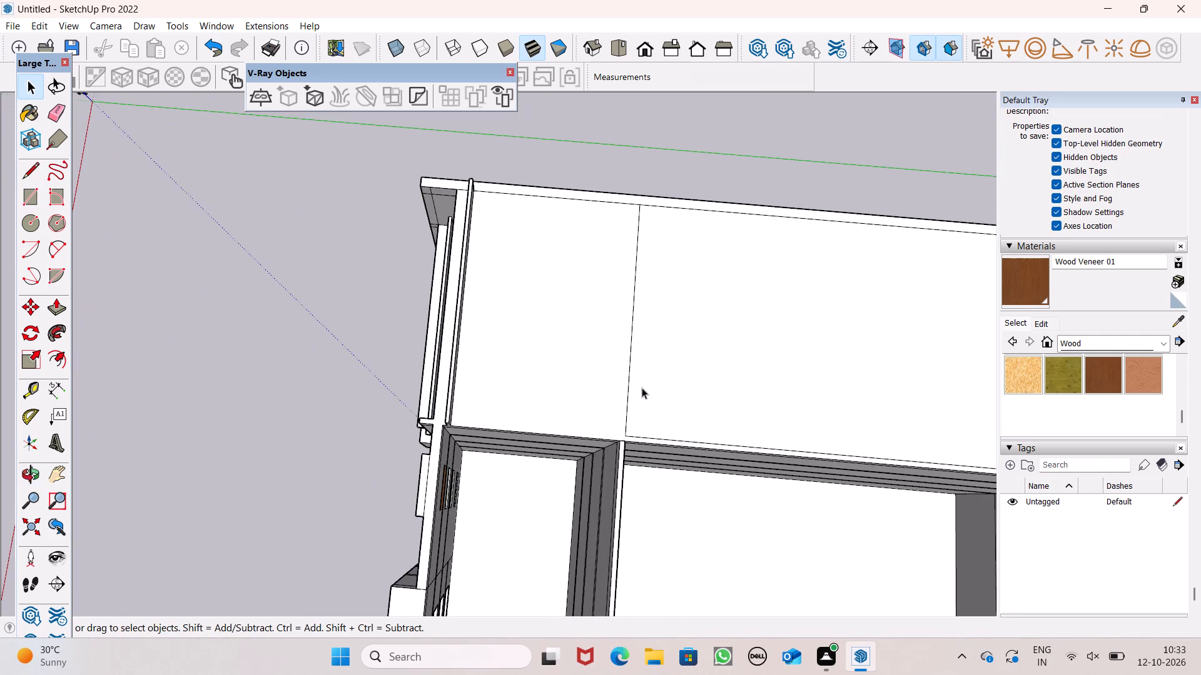
{"action": "scroll", "coordinate": [640, 432], "scroll_direction": "up", "scroll_amount": 8}
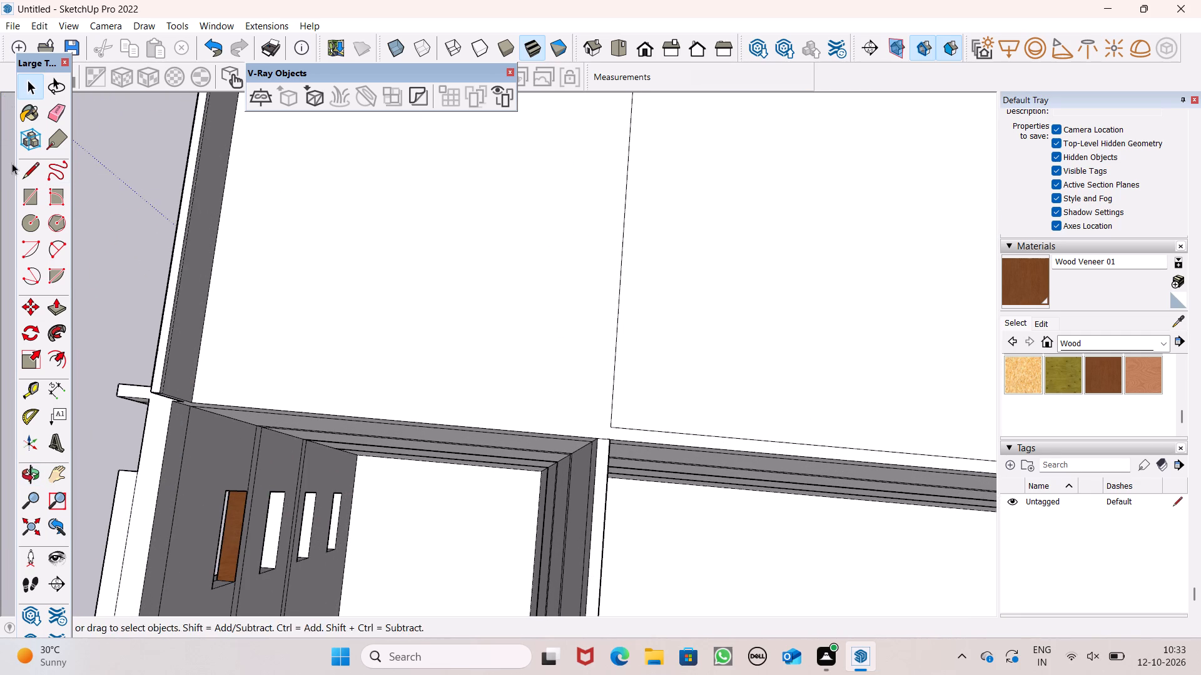
{"action": "left_click", "coordinate": [29, 167]}
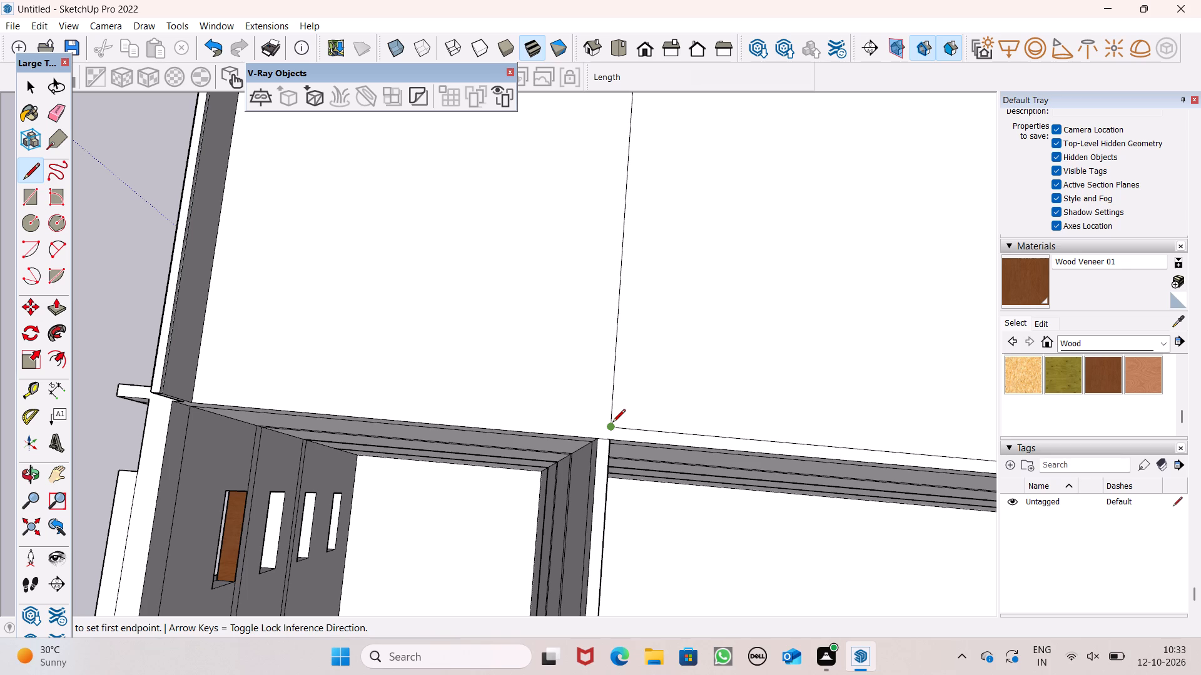
{"action": "left_click", "coordinate": [613, 424]}
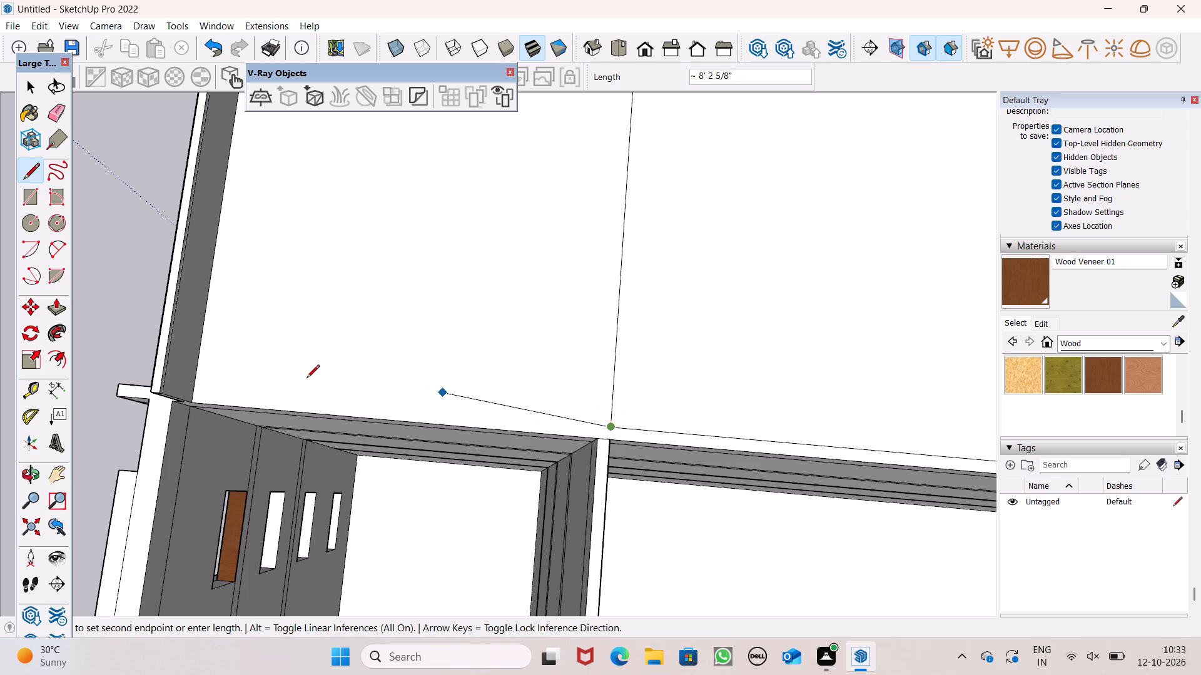
{"action": "left_click", "coordinate": [186, 385]}
{"action": "key", "text": "space"}
Extend the roof's cross line with a short line across the outer side wall's top to its outer edge.
{"action": "scroll", "coordinate": [479, 388], "scroll_direction": "down", "scroll_amount": 6}
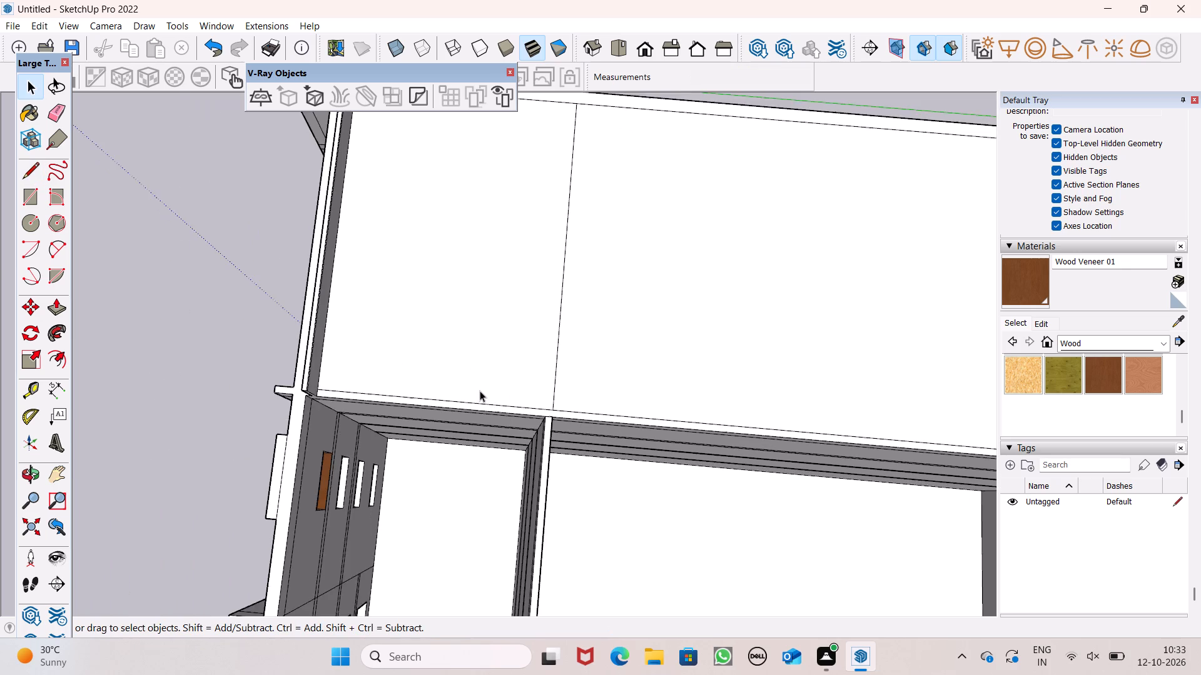
{"action": "scroll", "coordinate": [480, 391], "scroll_direction": "down", "scroll_amount": 3}
{"action": "scroll", "coordinate": [549, 257], "scroll_direction": "down", "scroll_amount": 3}
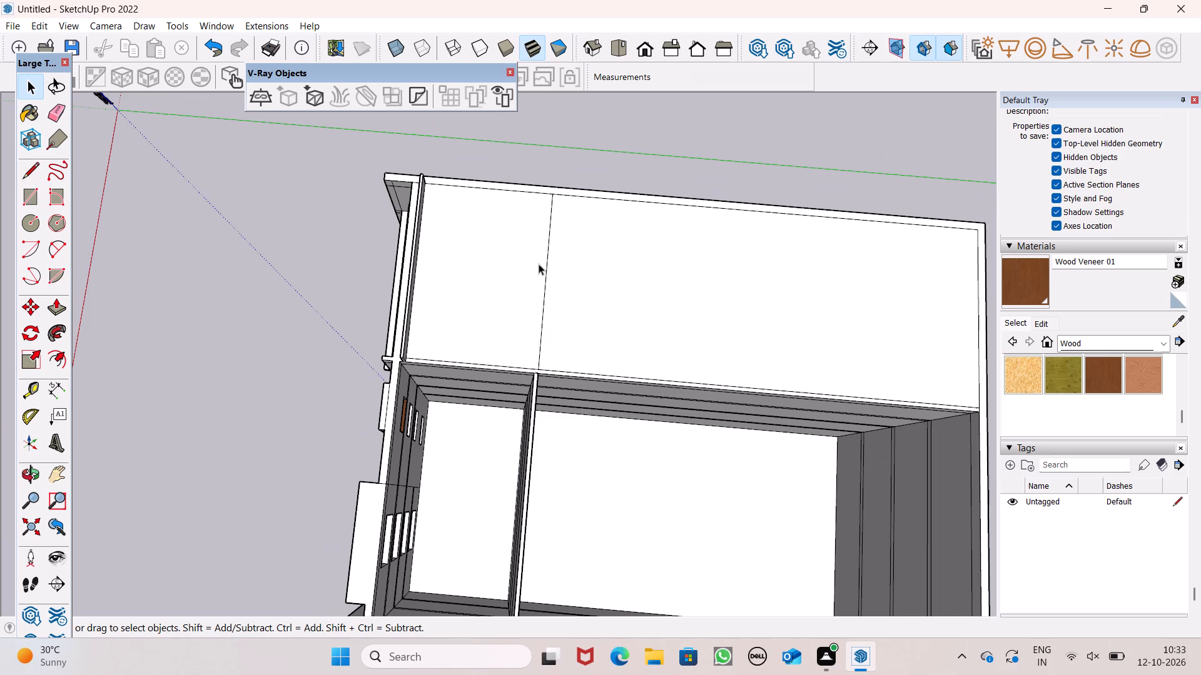
{"action": "scroll", "coordinate": [577, 182], "scroll_direction": "up", "scroll_amount": 2}
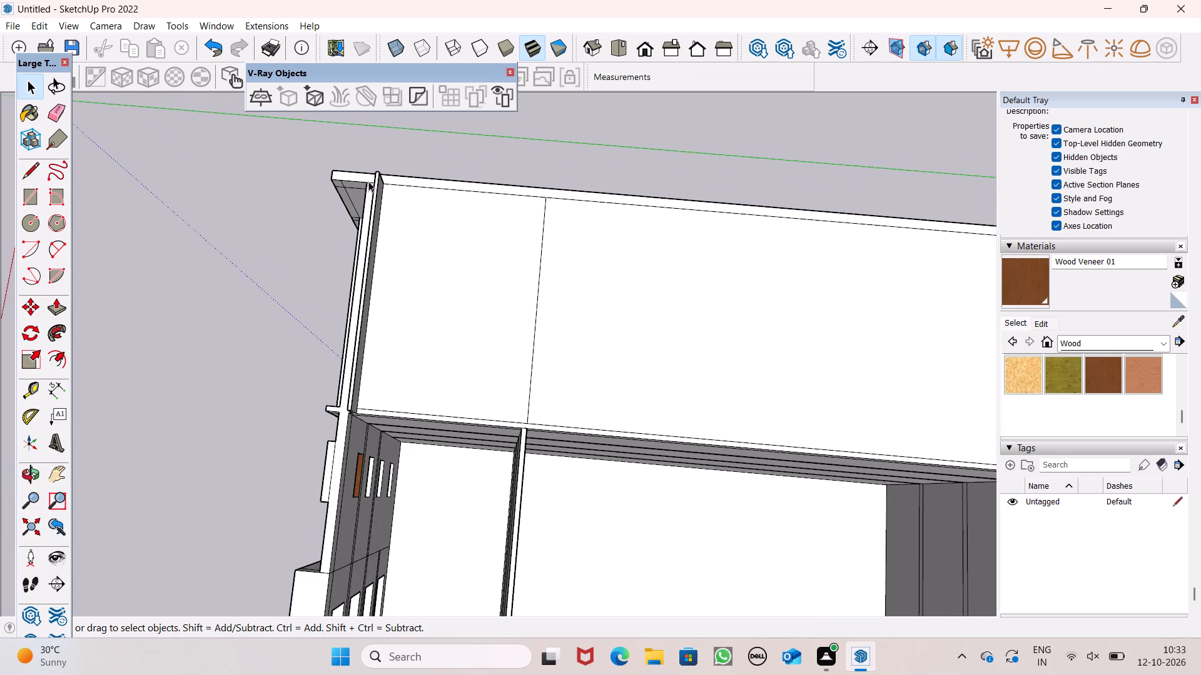
{"action": "scroll", "coordinate": [368, 181], "scroll_direction": "up", "scroll_amount": 1}
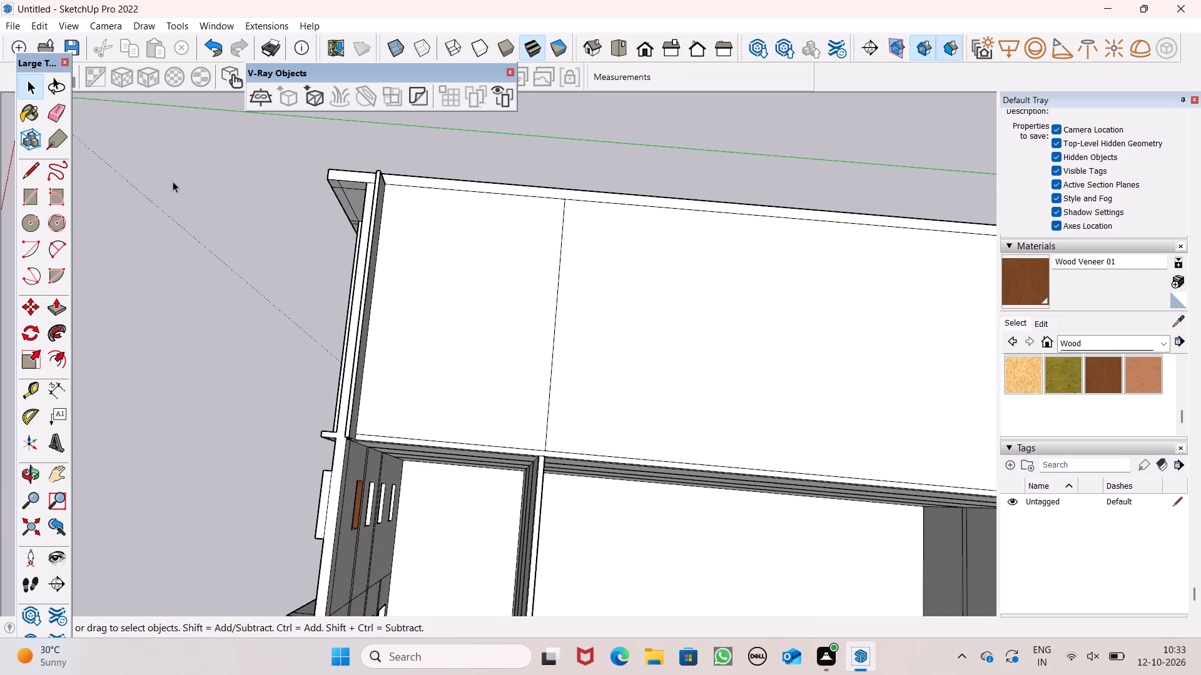
{"action": "left_click", "coordinate": [26, 169]}
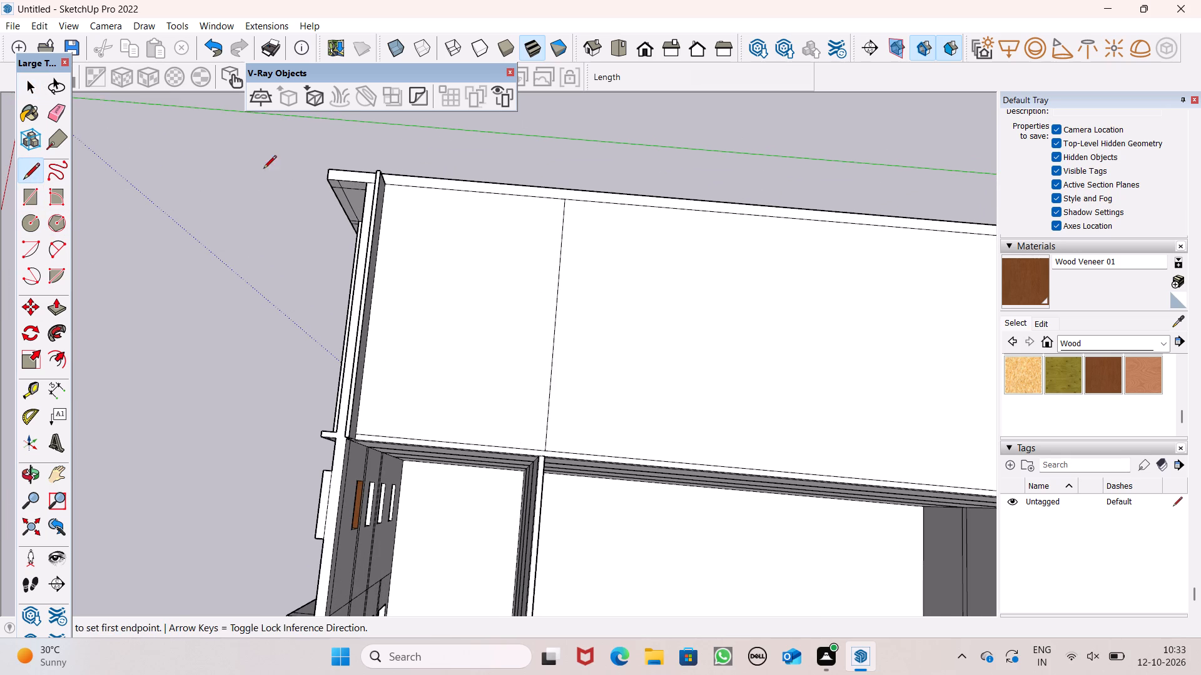
{"action": "scroll", "coordinate": [570, 149], "scroll_direction": "up", "scroll_amount": 6}
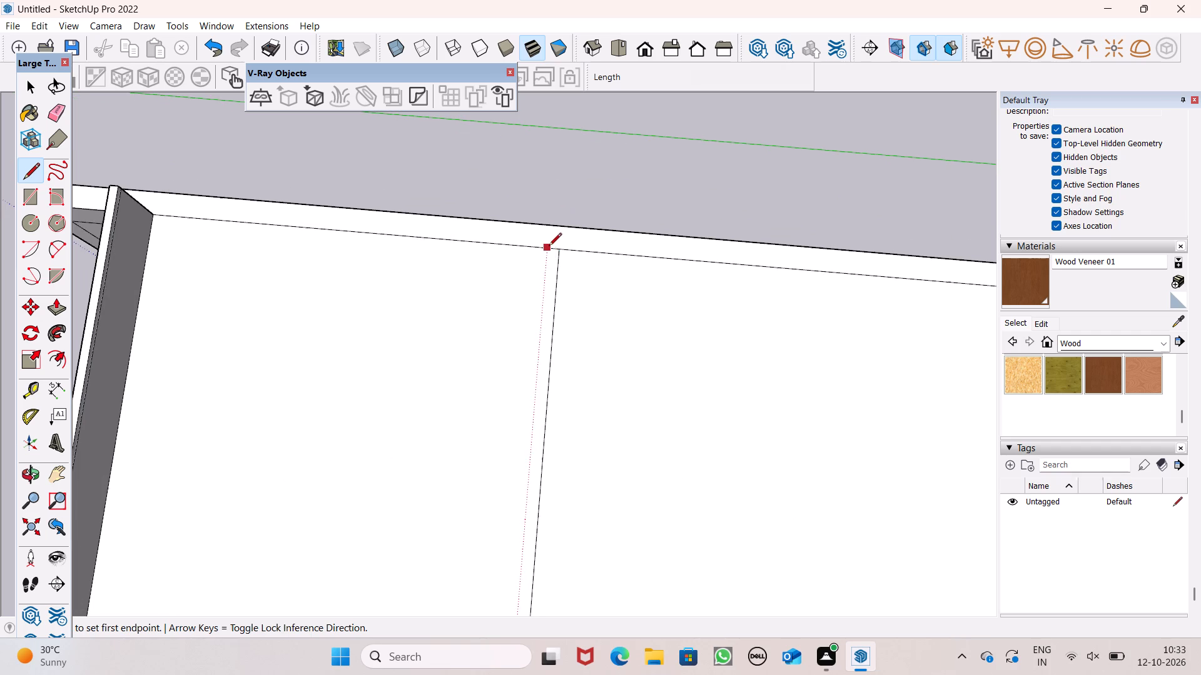
{"action": "left_click", "coordinate": [562, 246]}
{"action": "left_click", "coordinate": [559, 226]}
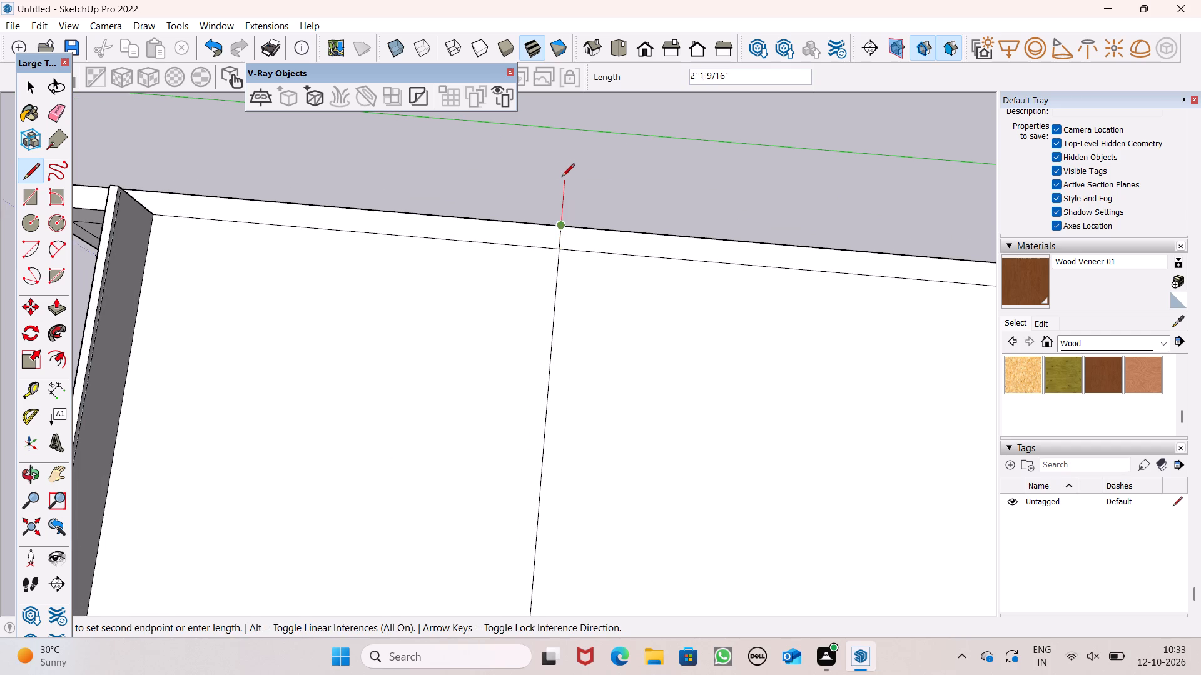
{"action": "scroll", "coordinate": [562, 176], "scroll_direction": "down", "scroll_amount": 6}
{"action": "key", "text": "space"}
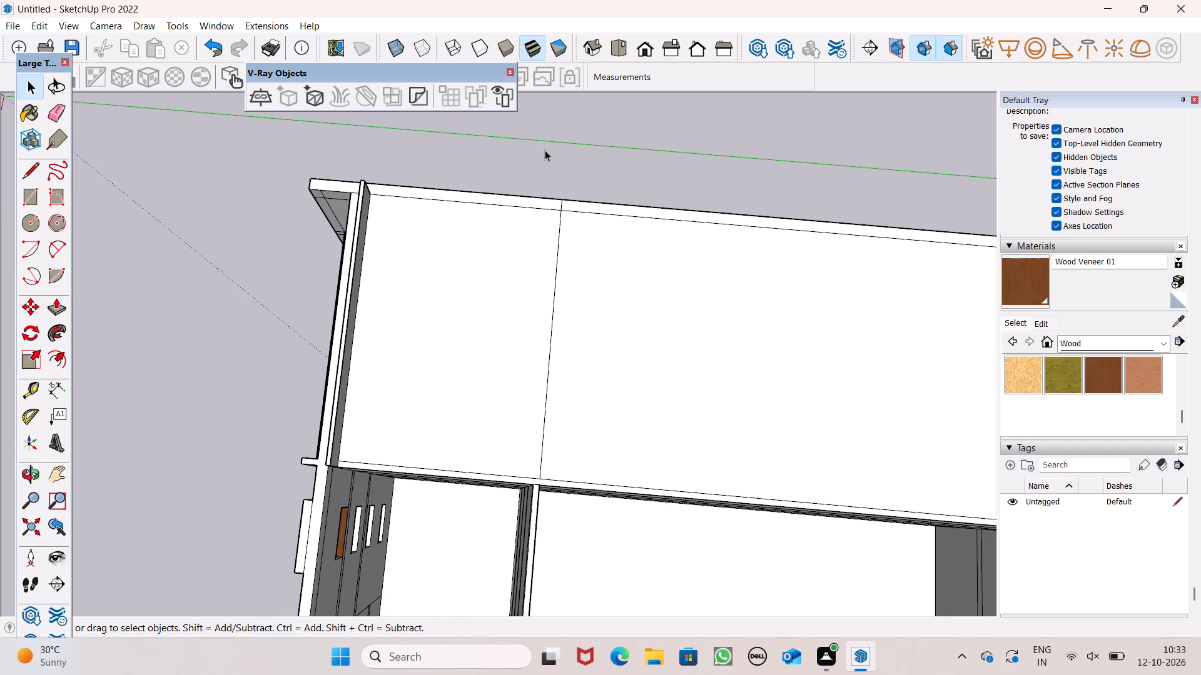
Draw a 6" line across the slab's inner edge wall top, from the partition wall's corner to the end of the roof's cross line.
{"action": "scroll", "coordinate": [546, 162], "scroll_direction": "down", "scroll_amount": 1}
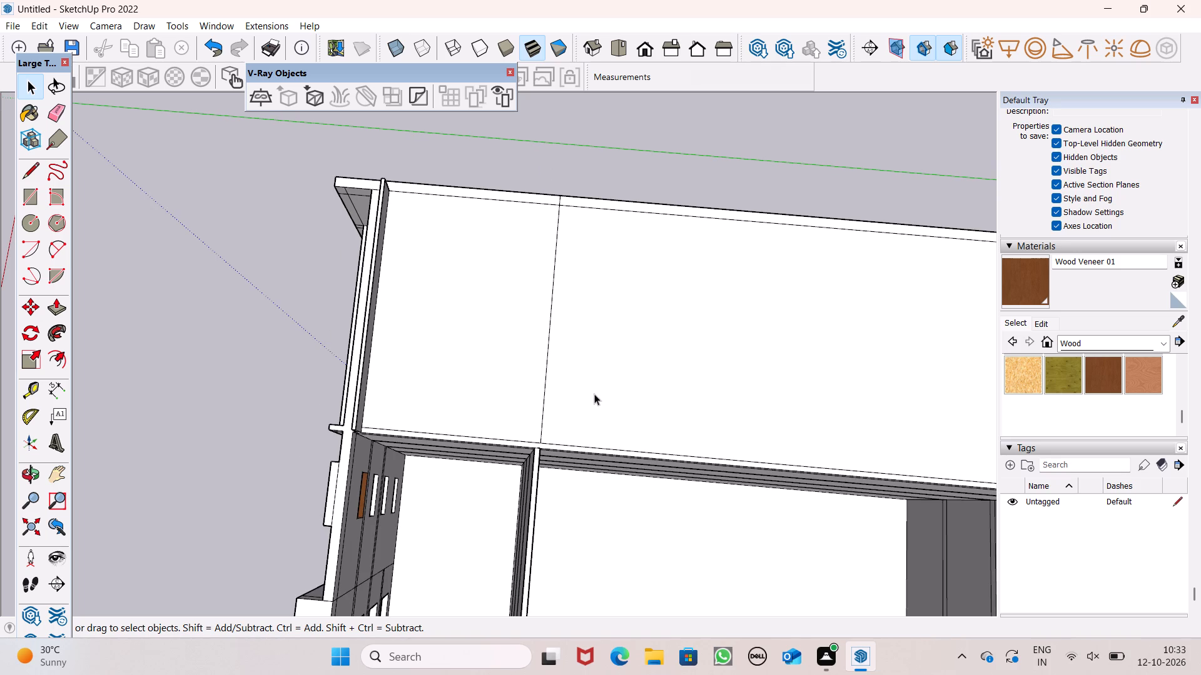
{"action": "scroll", "coordinate": [557, 474], "scroll_direction": "up", "scroll_amount": 7}
{"action": "scroll", "coordinate": [545, 321], "scroll_direction": "down", "scroll_amount": 2}
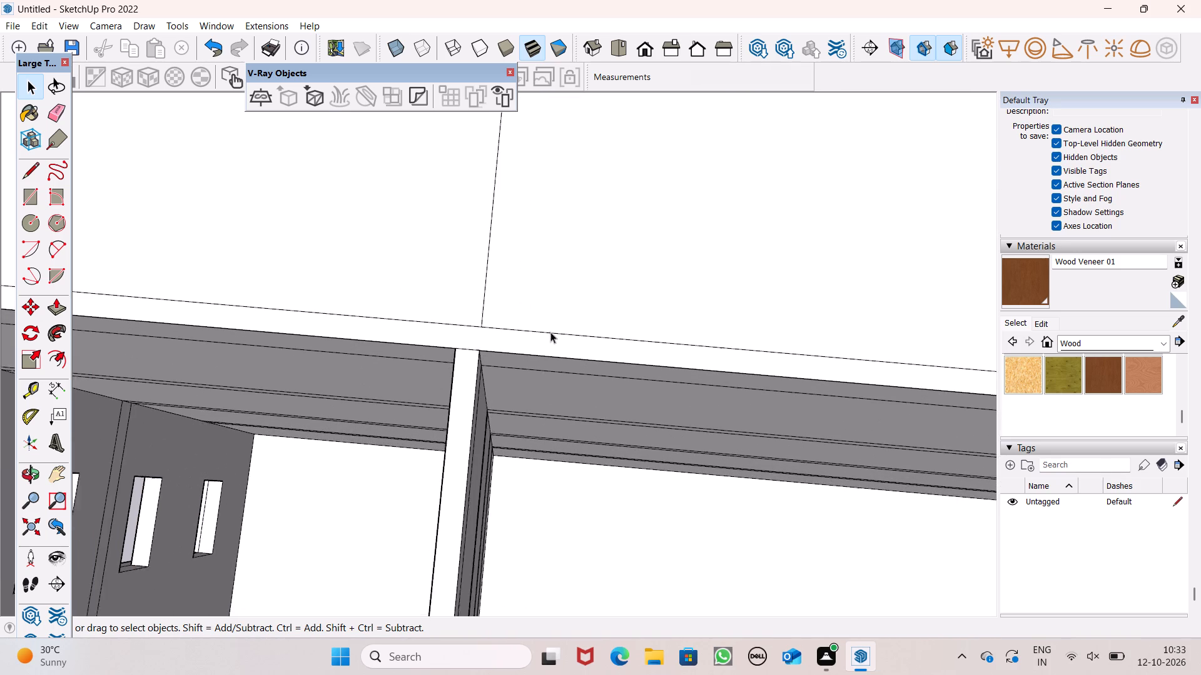
{"action": "scroll", "coordinate": [550, 332], "scroll_direction": "down", "scroll_amount": 14}
{"action": "scroll", "coordinate": [535, 397], "scroll_direction": "down", "scroll_amount": 4}
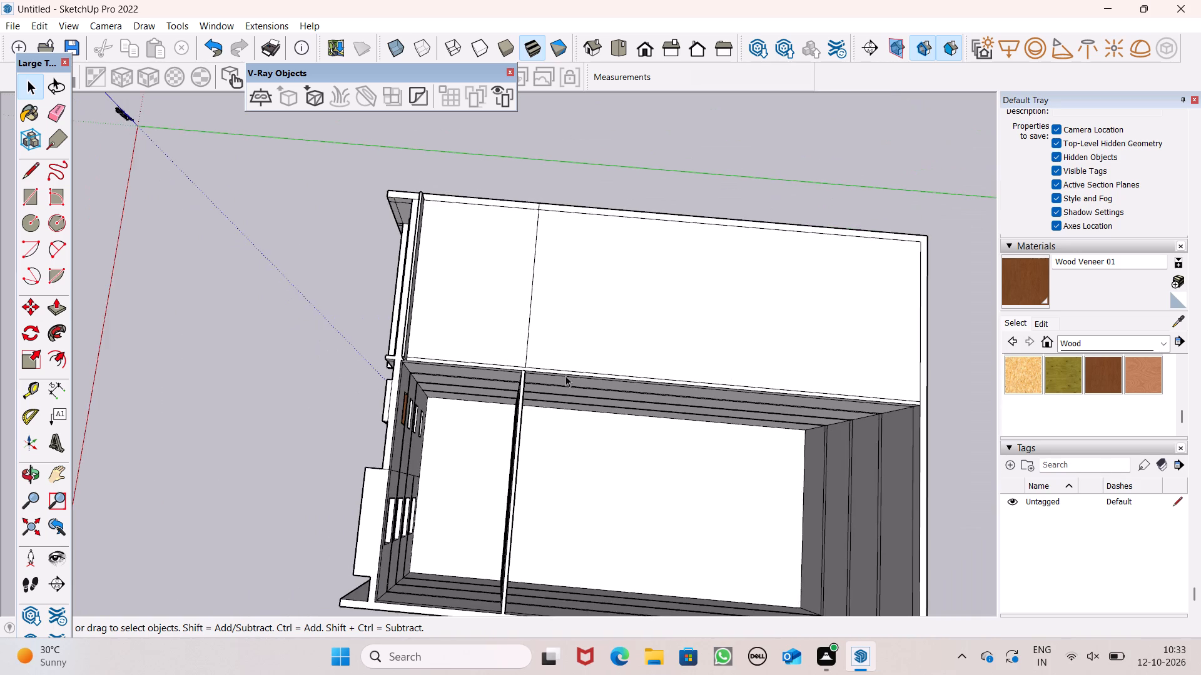
{"action": "scroll", "coordinate": [565, 375], "scroll_direction": "up", "scroll_amount": 7}
{"action": "left_click", "coordinate": [26, 171]}
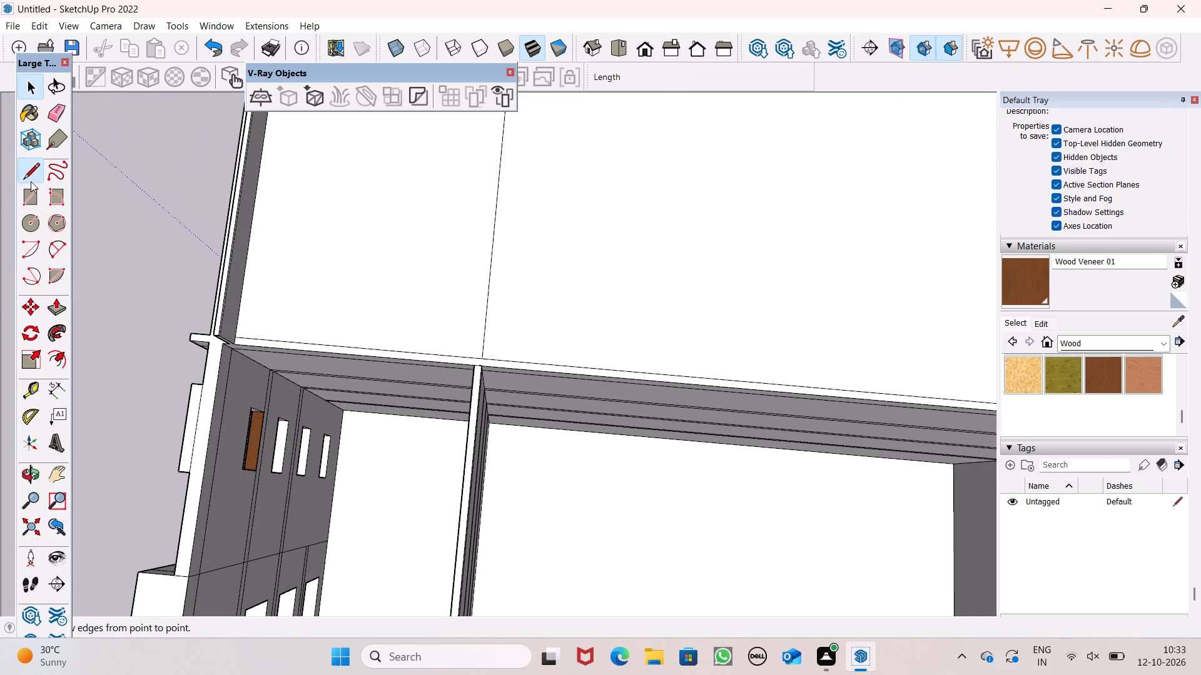
{"action": "scroll", "coordinate": [462, 482], "scroll_direction": "up", "scroll_amount": 1}
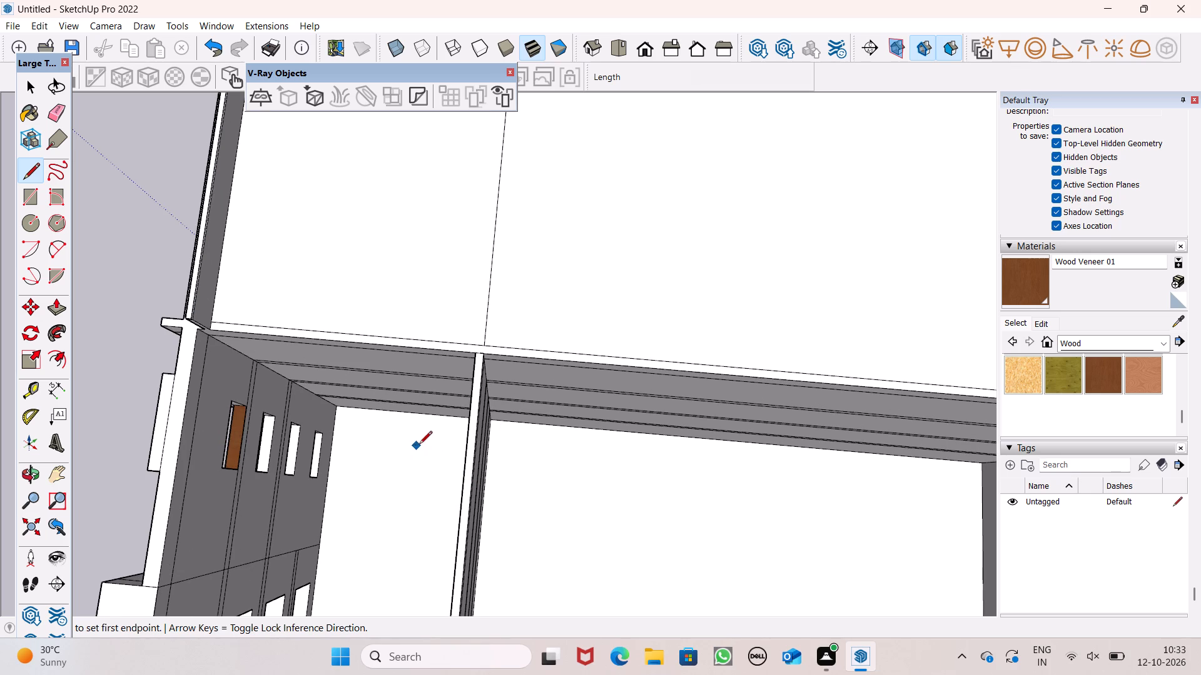
{"action": "scroll", "coordinate": [482, 377], "scroll_direction": "up", "scroll_amount": 7}
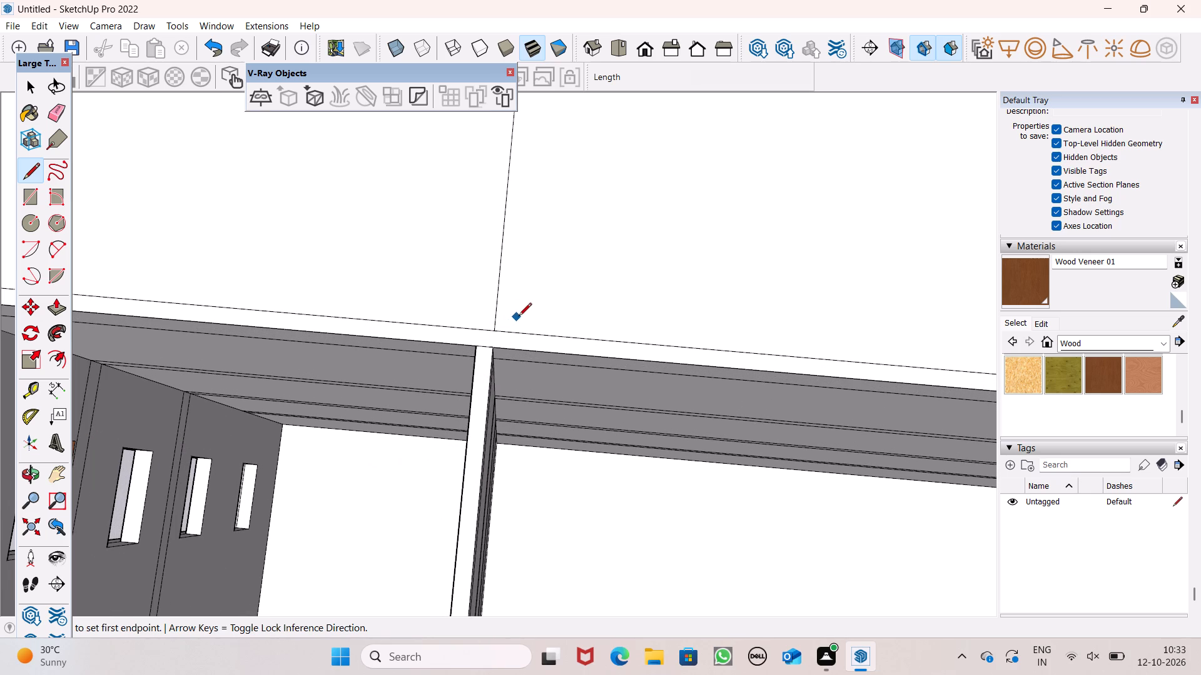
{"action": "scroll", "coordinate": [520, 316], "scroll_direction": "up", "scroll_amount": 1}
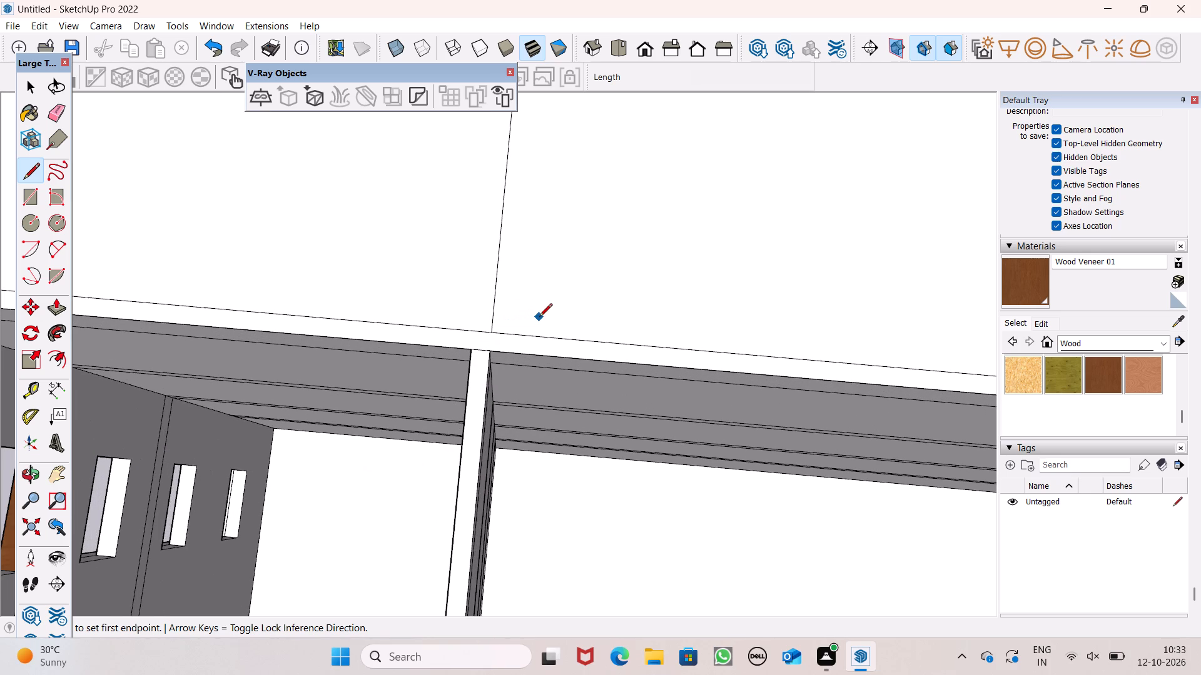
{"action": "scroll", "coordinate": [539, 317], "scroll_direction": "up", "scroll_amount": 6}
{"action": "scroll", "coordinate": [446, 377], "scroll_direction": "up", "scroll_amount": 4}
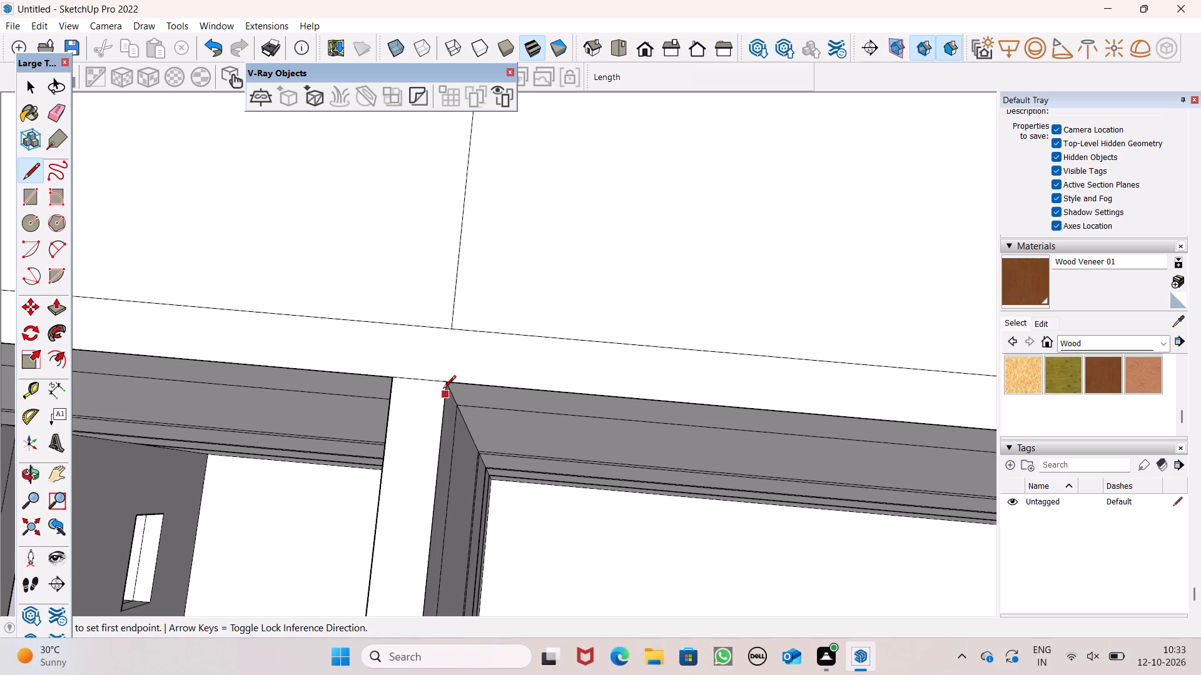
{"action": "left_click", "coordinate": [444, 385]}
{"action": "left_click", "coordinate": [456, 334]}
{"action": "scroll", "coordinate": [520, 326], "scroll_direction": "down", "scroll_amount": 6}
{"action": "scroll", "coordinate": [619, 372], "scroll_direction": "down", "scroll_amount": 4}
{"action": "key", "text": "space"}
Draw a 1' line across the outer side wall's top, in line with the front edge of the ledge ahead of the roof parapet.
{"action": "scroll", "coordinate": [600, 369], "scroll_direction": "down", "scroll_amount": 8}
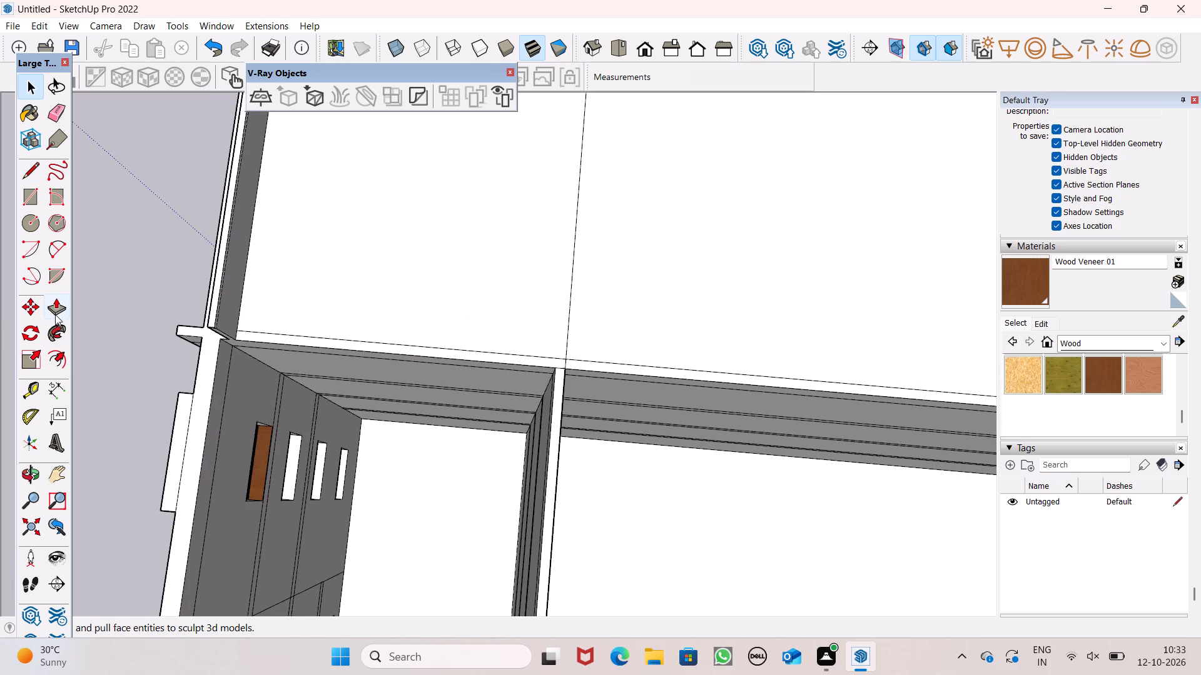
{"action": "left_click_drag", "start_coordinate": [57, 314], "coordinate": [68, 314]}
{"action": "scroll", "coordinate": [515, 312], "scroll_direction": "down", "scroll_amount": 11}
{"action": "middle_click_drag", "start_coordinate": [510, 381], "coordinate": [515, 384]}
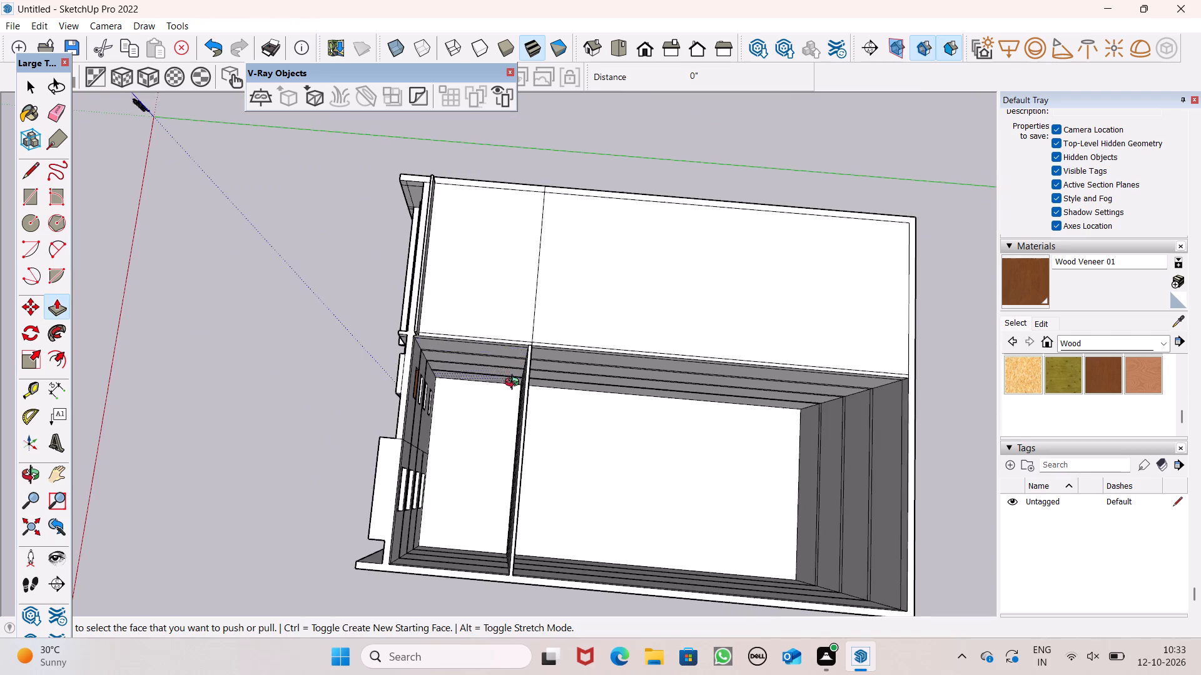
{"action": "middle_click_drag", "start_coordinate": [515, 384], "coordinate": [859, 332]}
{"action": "scroll", "coordinate": [569, 329], "scroll_direction": "down", "scroll_amount": 2}
{"action": "middle_click_drag", "start_coordinate": [520, 391], "coordinate": [881, 382]}
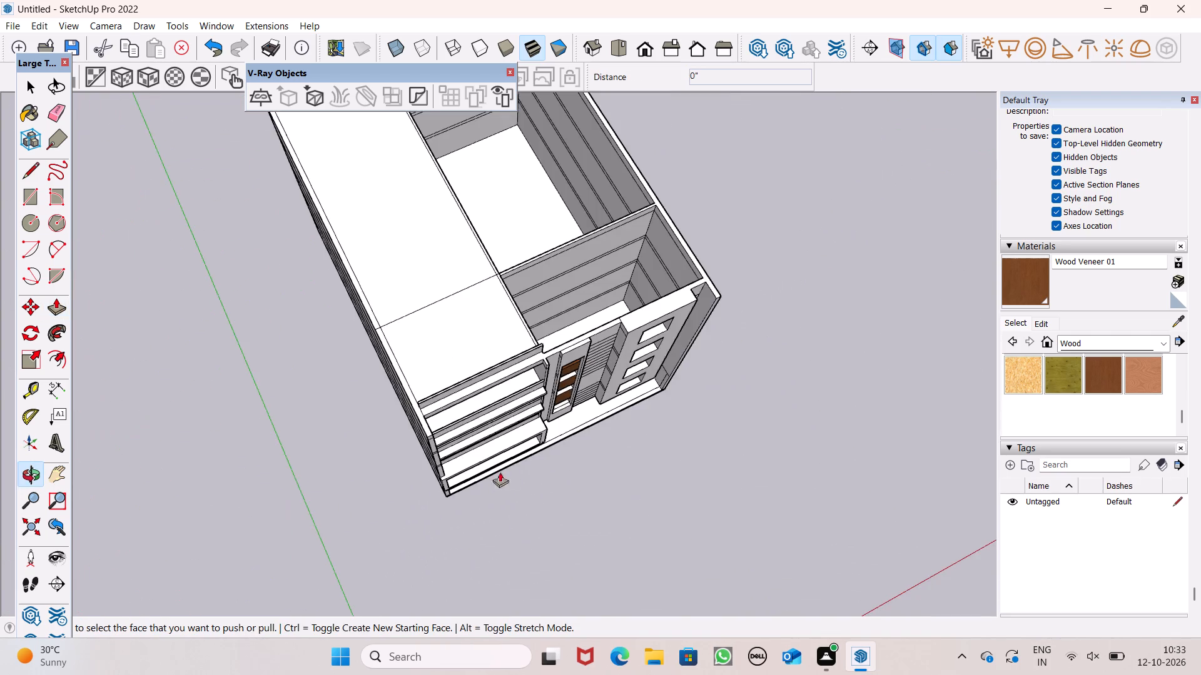
{"action": "scroll", "coordinate": [486, 465], "scroll_direction": "up", "scroll_amount": 7}
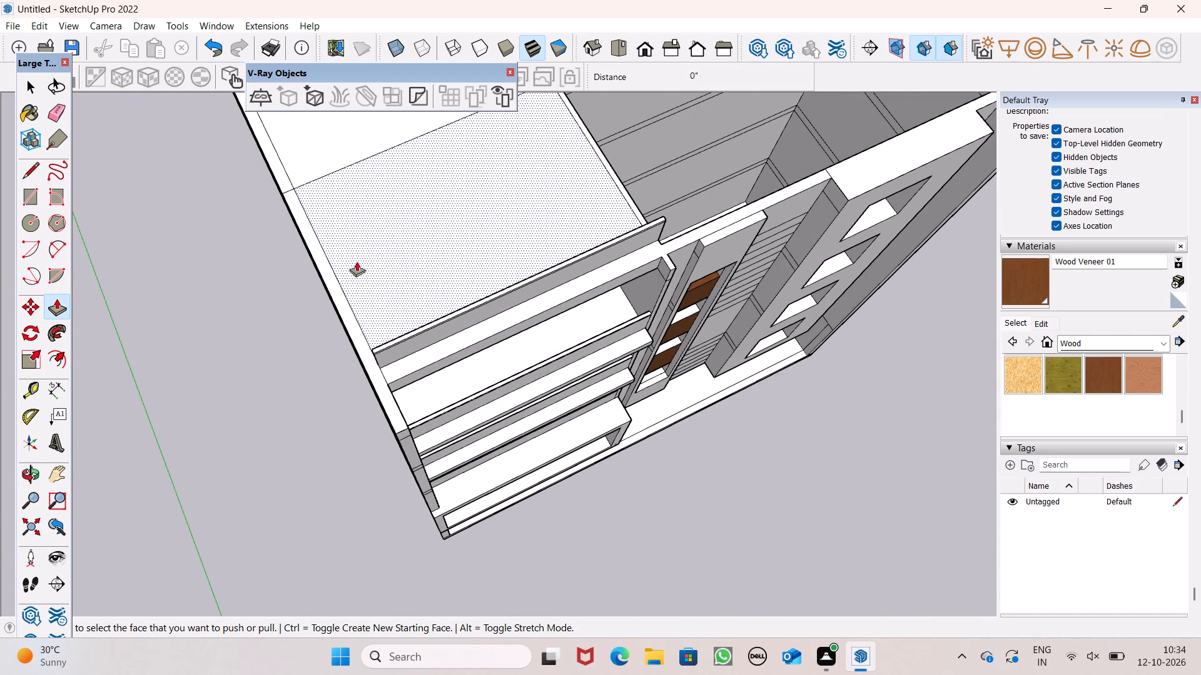
{"action": "left_click", "coordinate": [28, 179]}
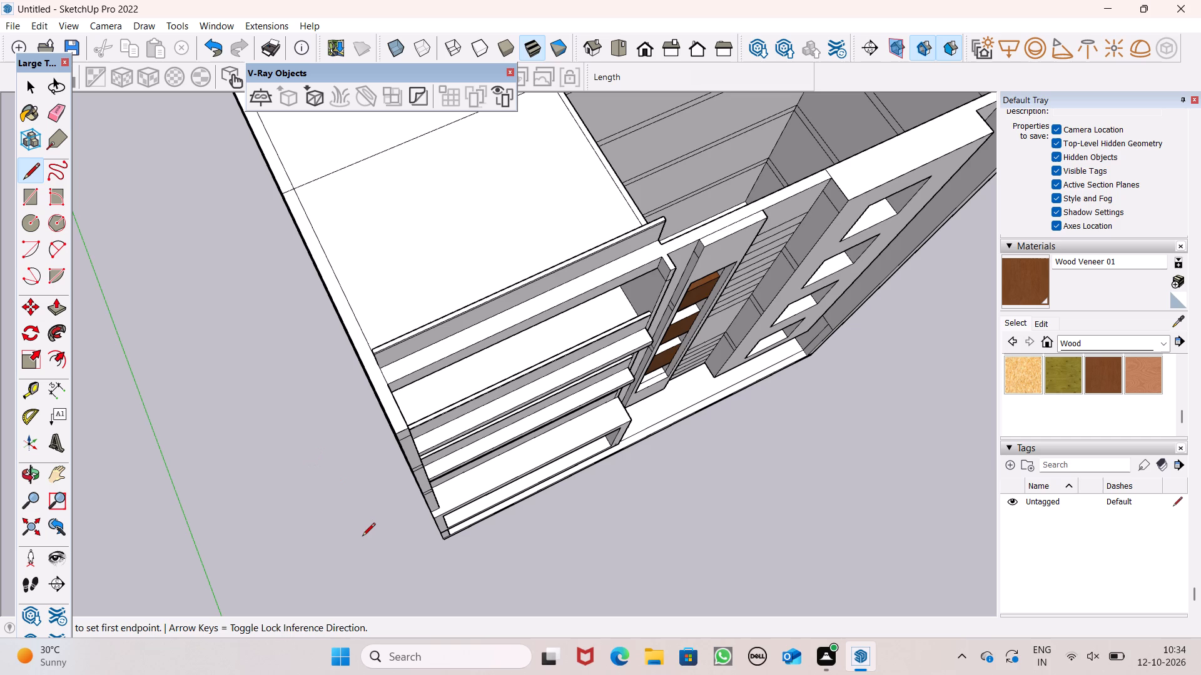
{"action": "scroll", "coordinate": [377, 418], "scroll_direction": "up", "scroll_amount": 1}
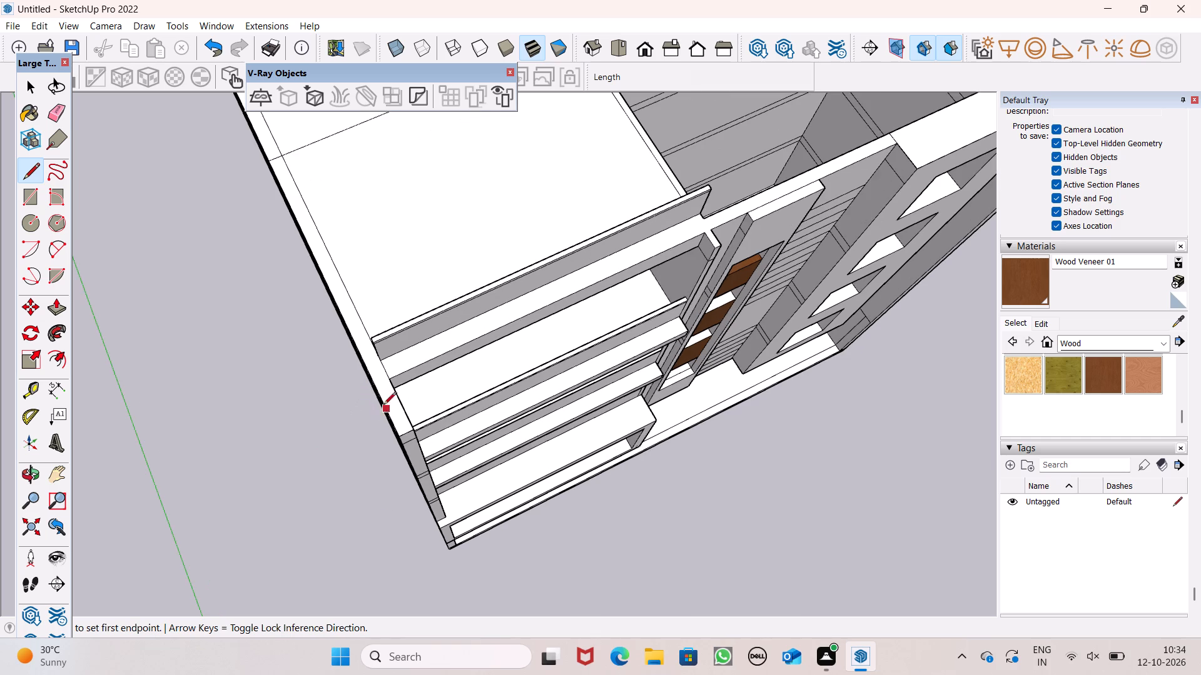
{"action": "scroll", "coordinate": [383, 382], "scroll_direction": "up", "scroll_amount": 5}
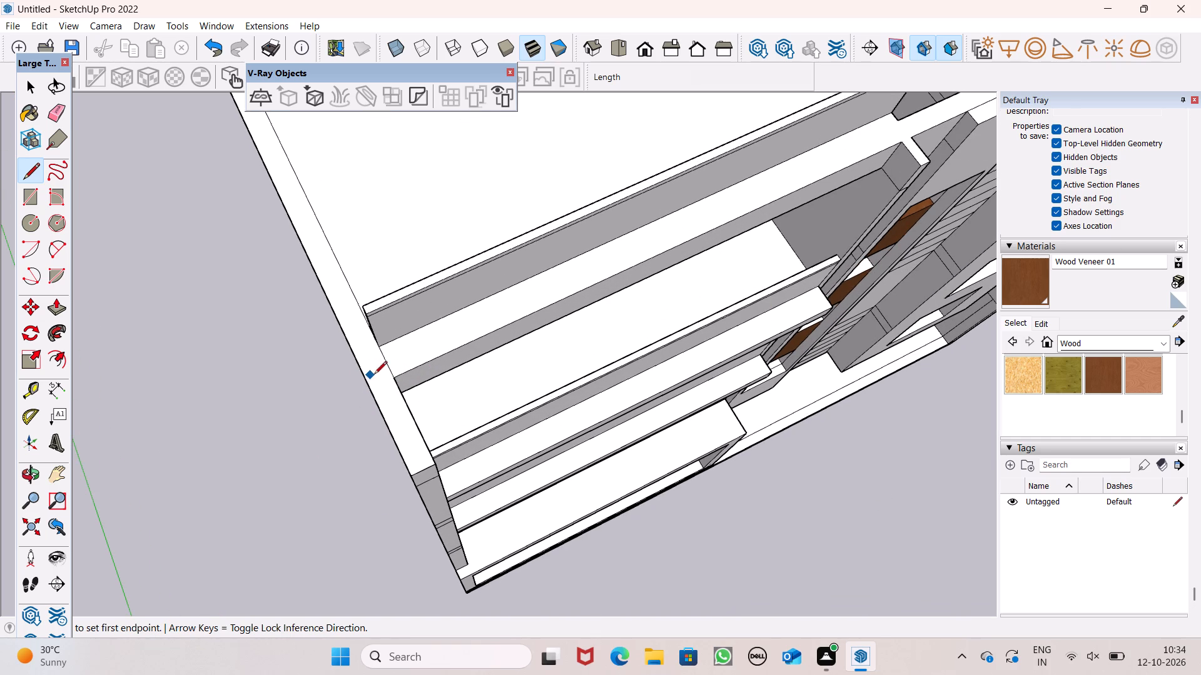
{"action": "left_click", "coordinate": [394, 375]}
{"action": "left_click", "coordinate": [363, 386]}
{"action": "key", "text": "space"}
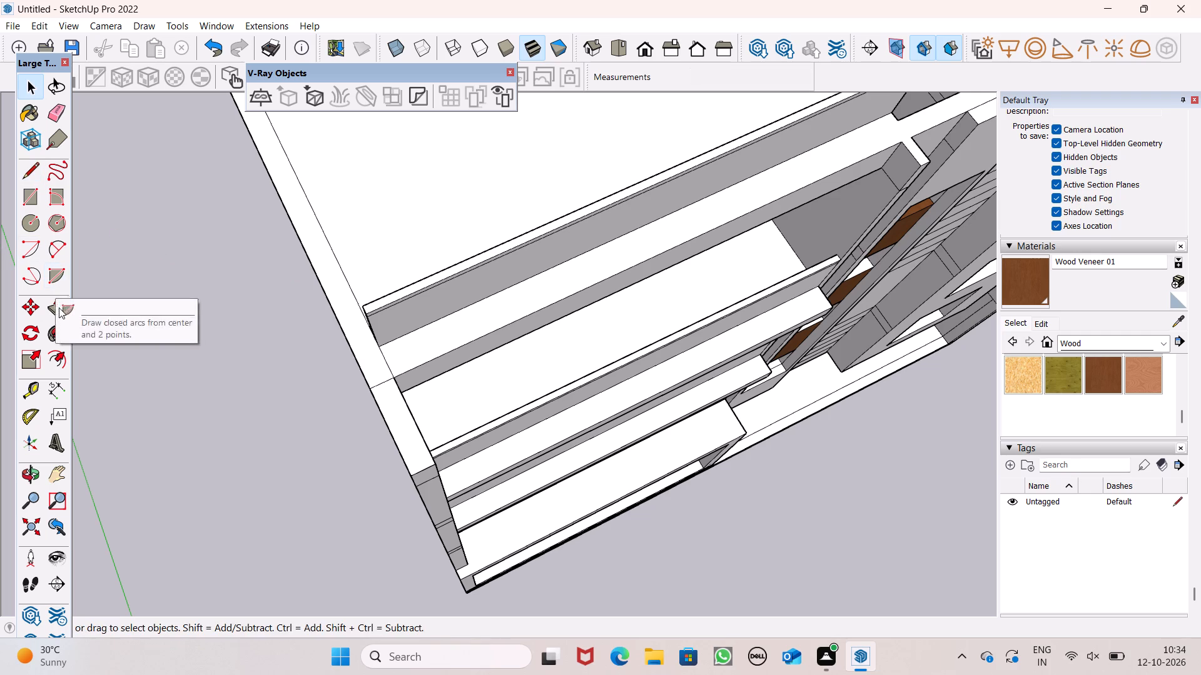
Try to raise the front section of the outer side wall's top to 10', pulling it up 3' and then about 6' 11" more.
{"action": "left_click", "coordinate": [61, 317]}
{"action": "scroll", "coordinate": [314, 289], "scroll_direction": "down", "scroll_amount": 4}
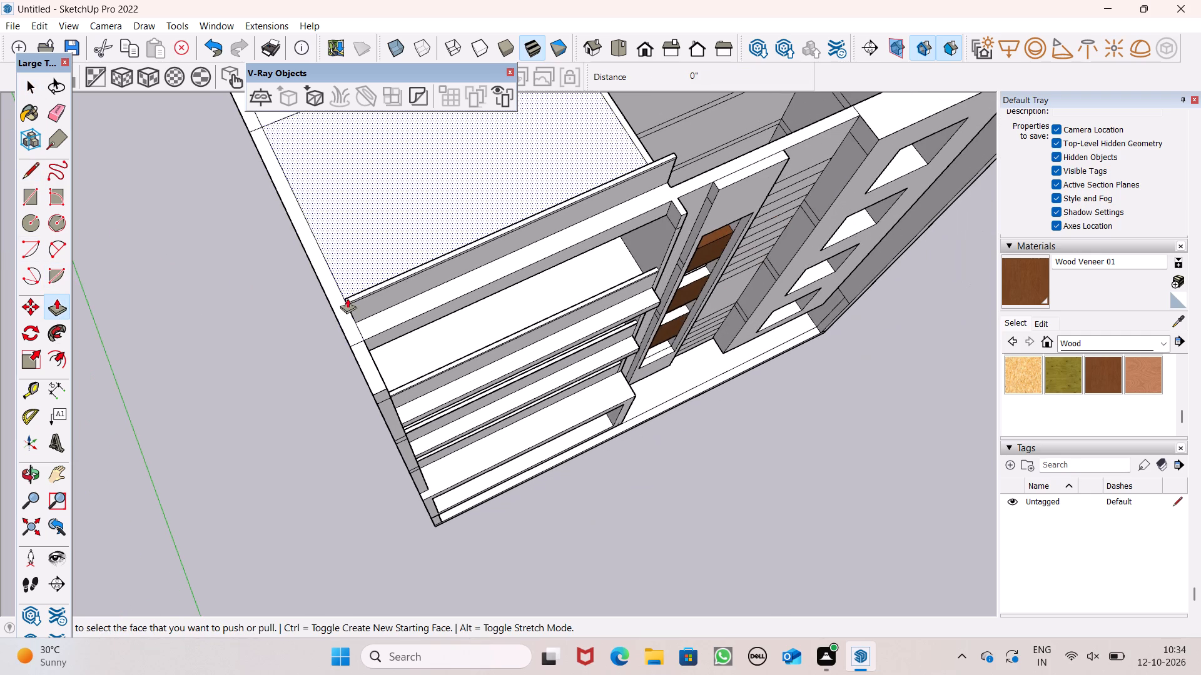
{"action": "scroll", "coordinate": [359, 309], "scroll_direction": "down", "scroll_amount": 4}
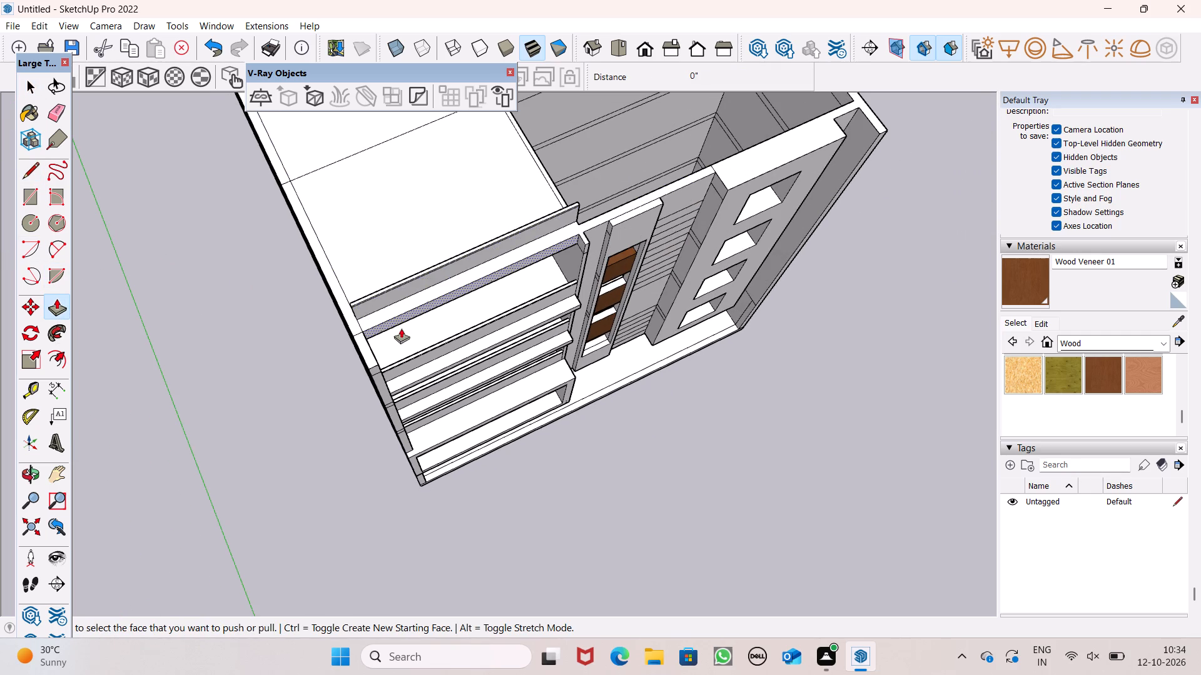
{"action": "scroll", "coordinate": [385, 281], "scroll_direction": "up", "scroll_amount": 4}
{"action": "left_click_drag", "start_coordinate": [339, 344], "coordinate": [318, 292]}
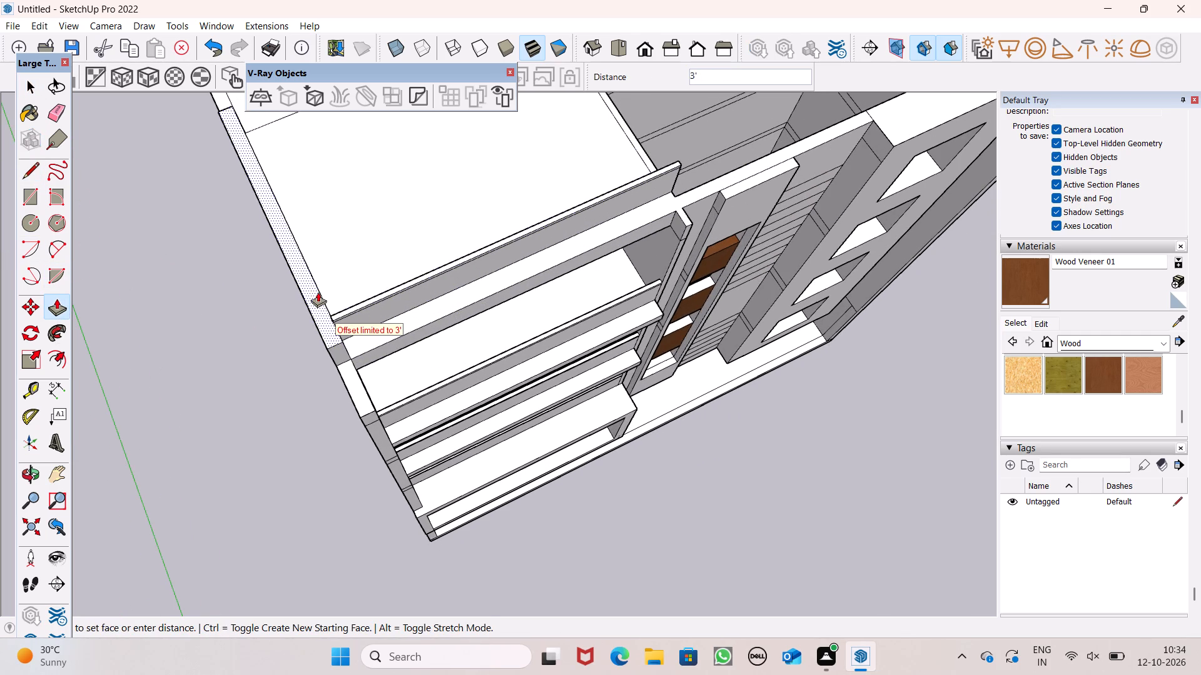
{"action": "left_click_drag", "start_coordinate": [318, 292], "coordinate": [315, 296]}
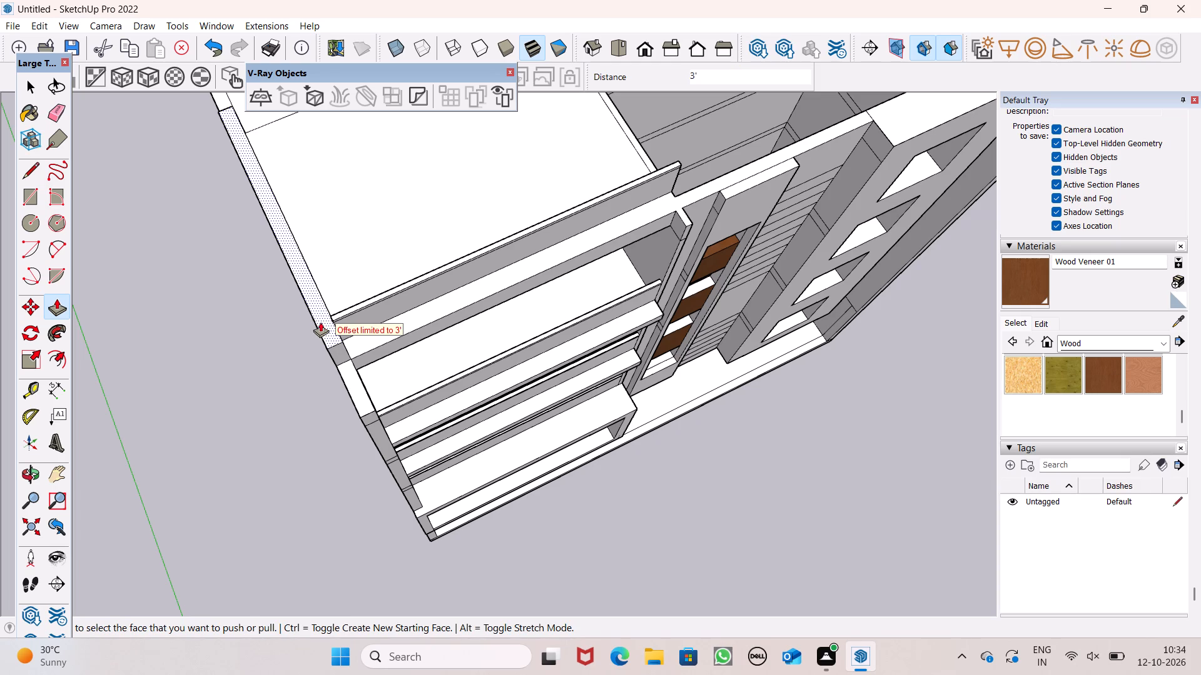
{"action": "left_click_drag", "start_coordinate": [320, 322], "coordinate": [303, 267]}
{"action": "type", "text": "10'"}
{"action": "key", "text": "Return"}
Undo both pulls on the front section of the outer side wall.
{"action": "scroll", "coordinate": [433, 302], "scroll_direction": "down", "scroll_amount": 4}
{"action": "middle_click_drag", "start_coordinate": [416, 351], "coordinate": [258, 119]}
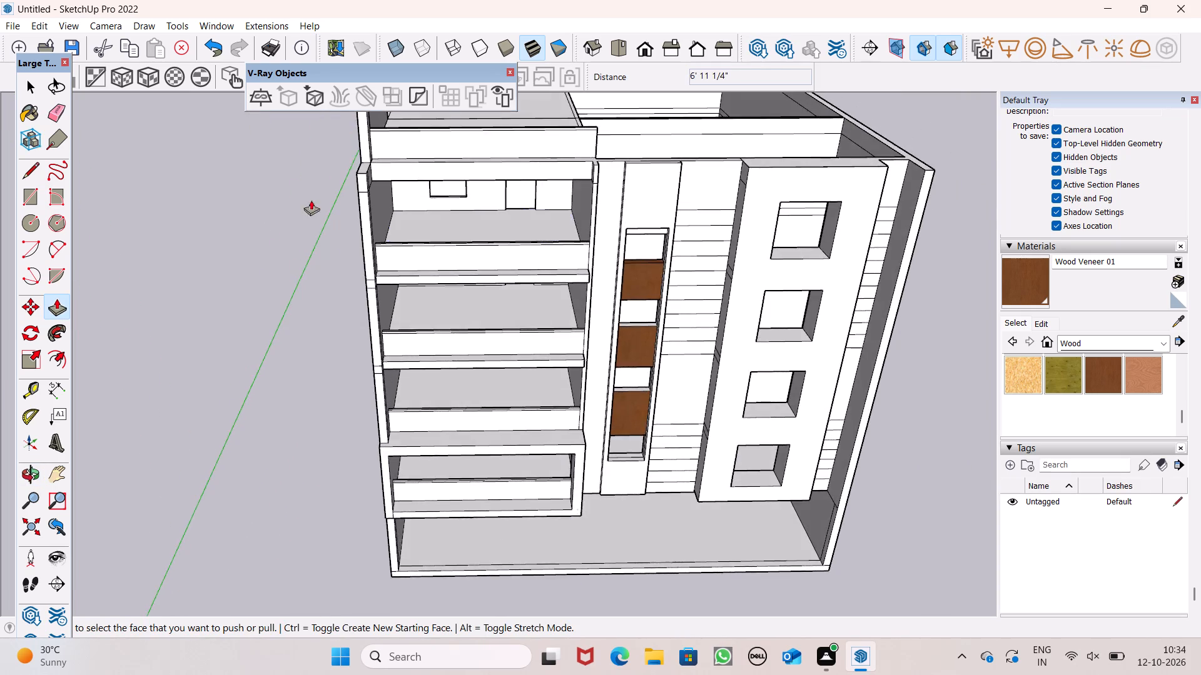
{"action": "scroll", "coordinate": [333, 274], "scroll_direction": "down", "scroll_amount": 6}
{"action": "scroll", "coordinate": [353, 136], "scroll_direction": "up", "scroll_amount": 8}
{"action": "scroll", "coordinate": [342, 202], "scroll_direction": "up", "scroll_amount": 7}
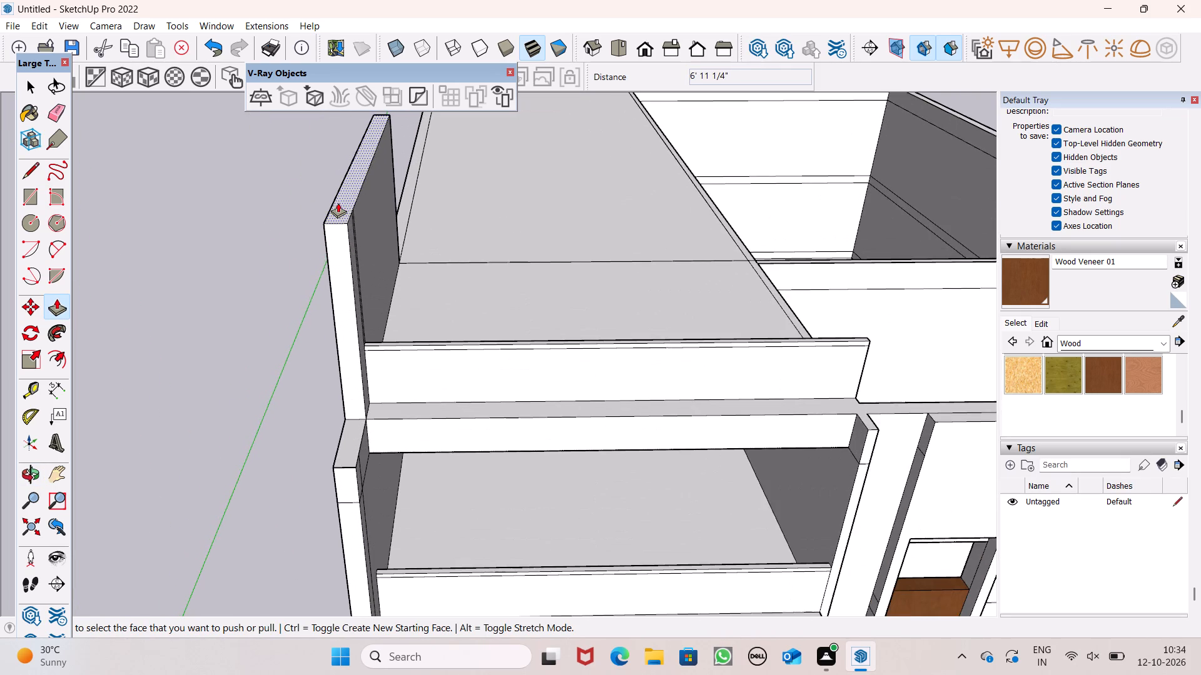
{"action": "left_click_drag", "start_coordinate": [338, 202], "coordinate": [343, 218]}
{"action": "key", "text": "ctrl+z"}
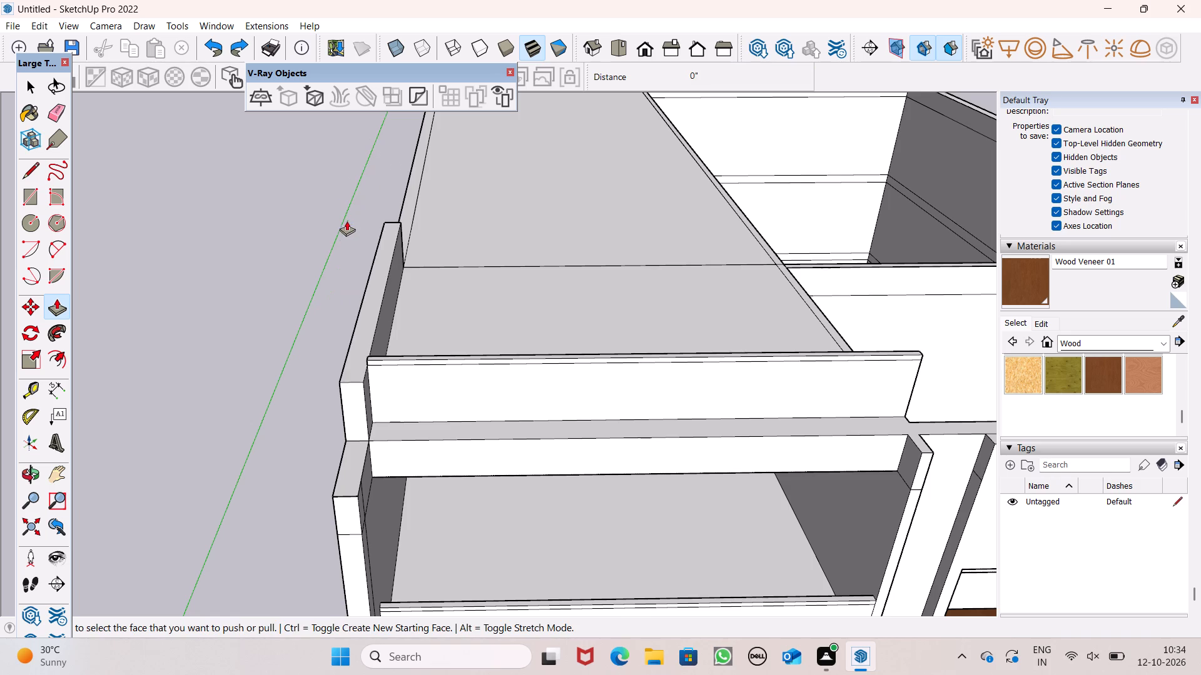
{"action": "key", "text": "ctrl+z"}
Raise the outer side wall's top 3' between the roof's cross line and the line ahead of the parapet.
{"action": "left_click_drag", "start_coordinate": [360, 394], "coordinate": [357, 390]}
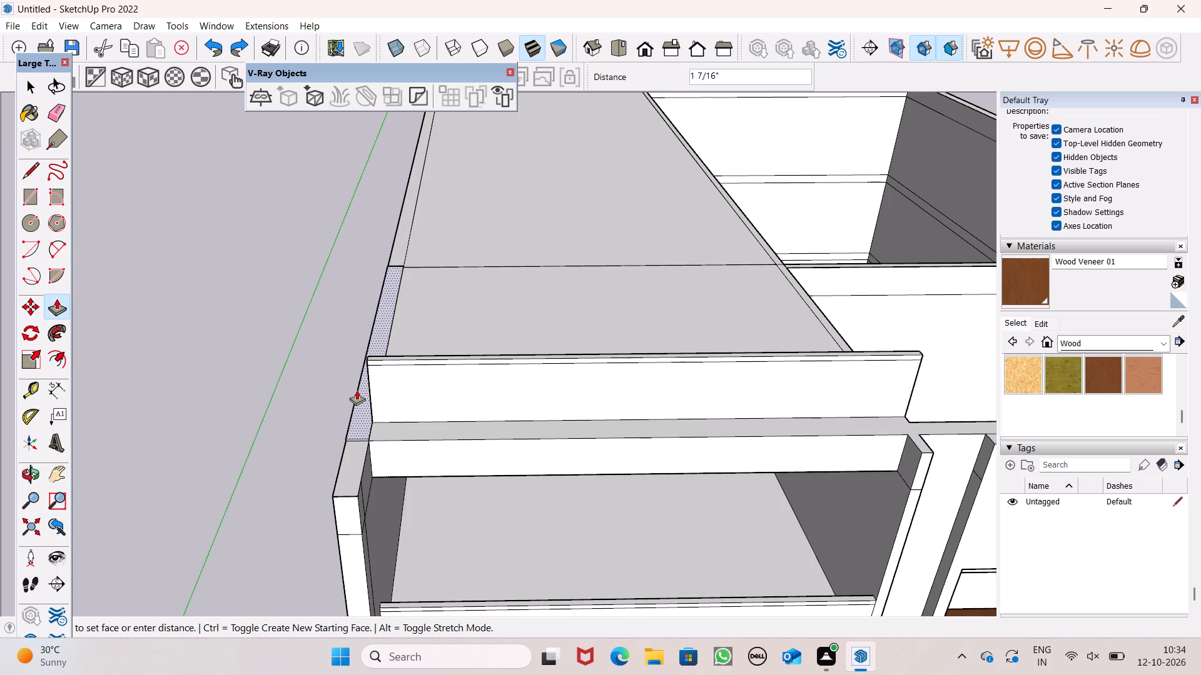
{"action": "left_click_drag", "start_coordinate": [357, 390], "coordinate": [350, 353]}
{"action": "key", "text": "1"}
{"action": "type", "text": "0'"}
{"action": "key", "text": "Return"}
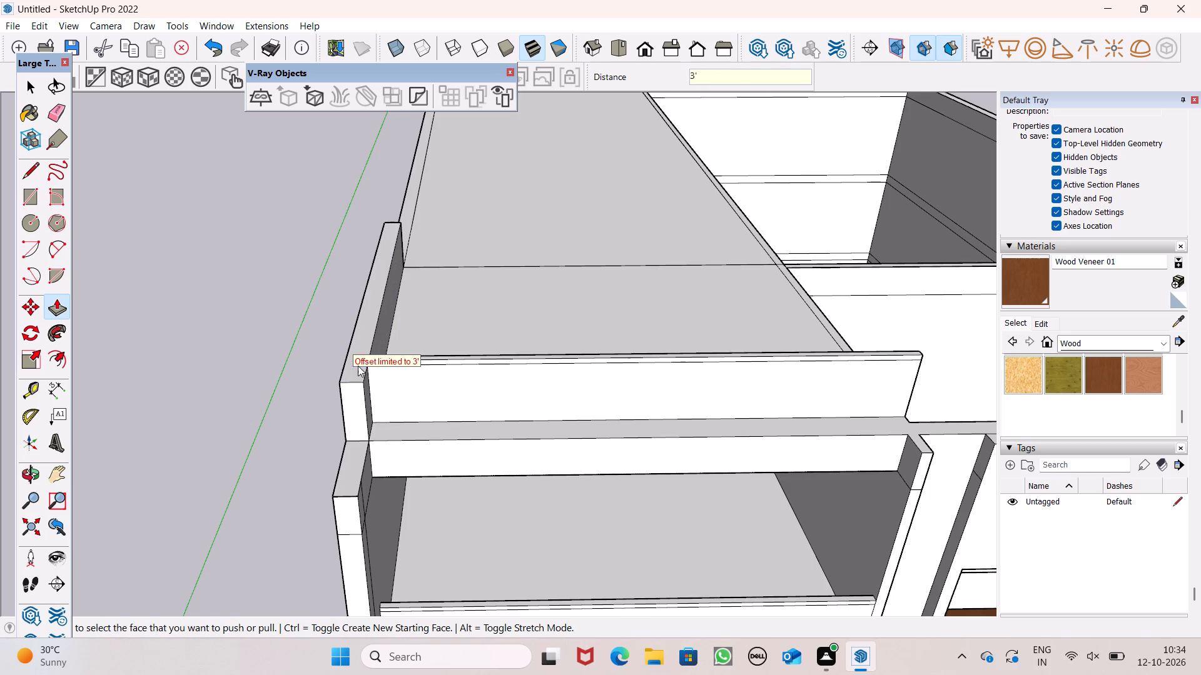
Raise the top of the same outer side wall section by another 7'.
{"action": "left_click_drag", "start_coordinate": [353, 360], "coordinate": [356, 327]}
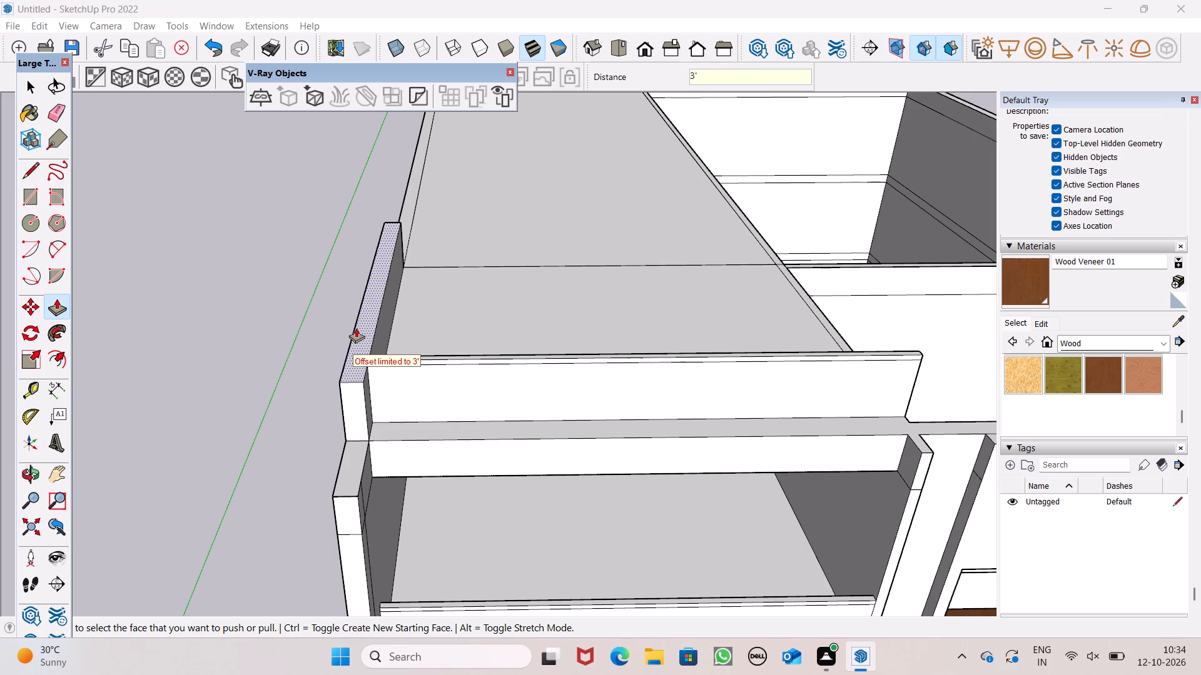
{"action": "left_click_drag", "start_coordinate": [356, 327], "coordinate": [360, 357]}
{"action": "left_click_drag", "start_coordinate": [350, 366], "coordinate": [340, 331]}
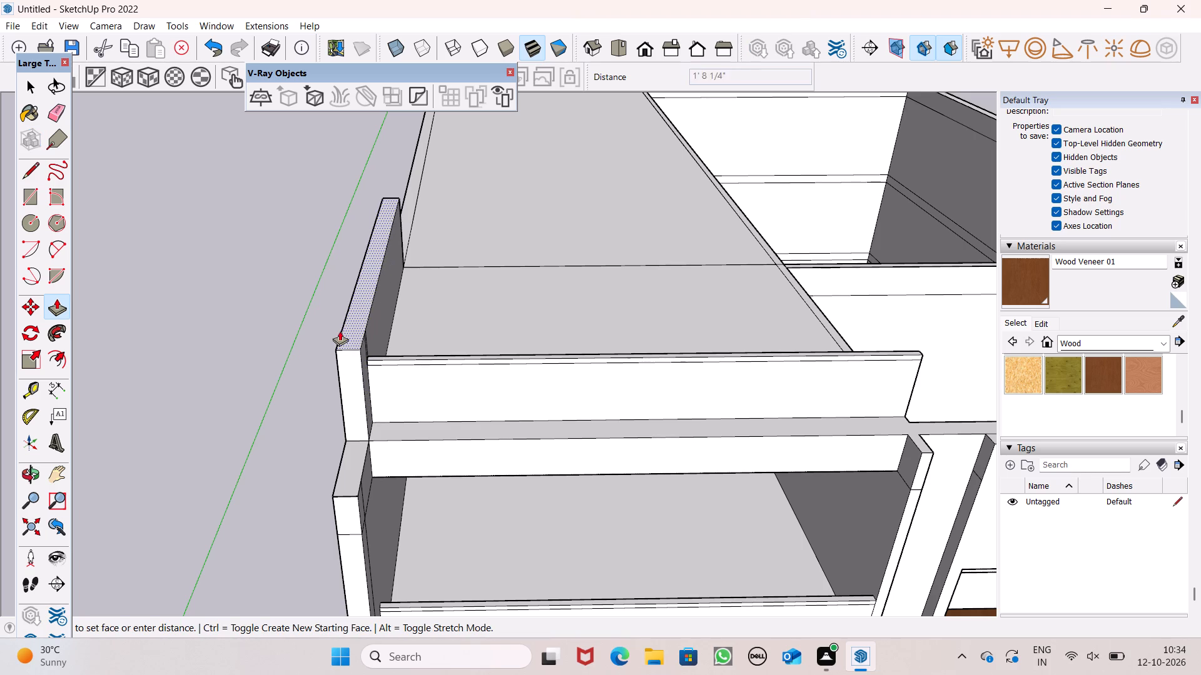
{"action": "left_click_drag", "start_coordinate": [340, 331], "coordinate": [338, 321]}
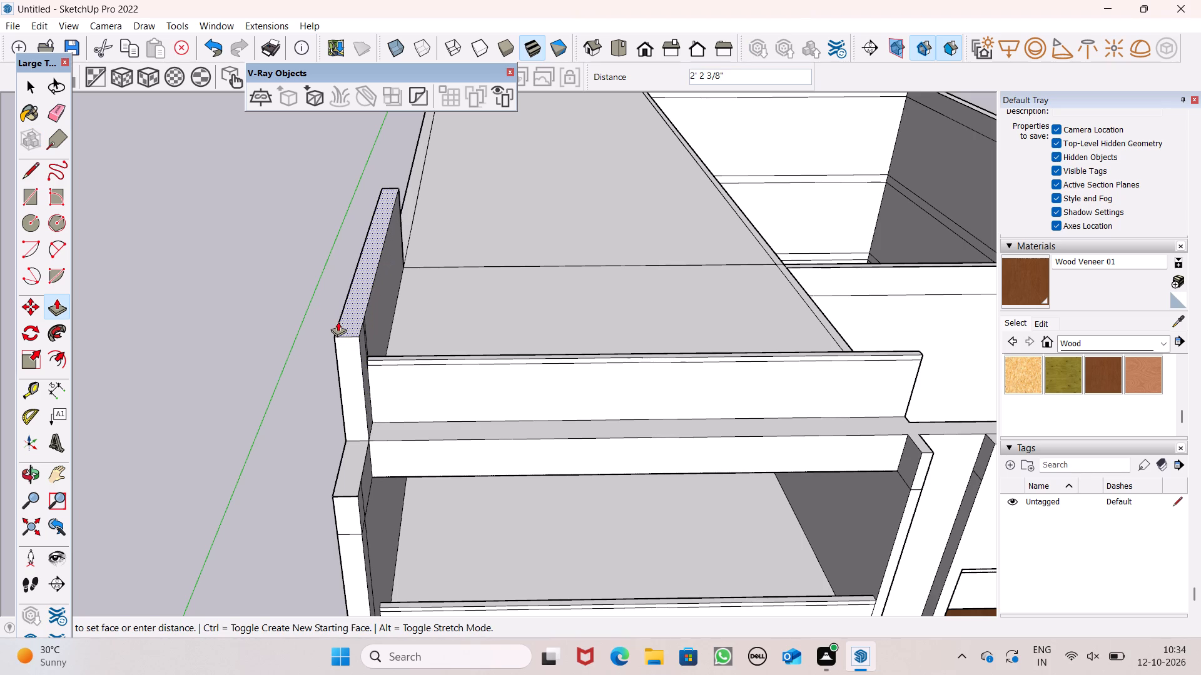
{"action": "left_click_drag", "start_coordinate": [338, 321], "coordinate": [338, 321]}
{"action": "type", "text": "7'"}
{"action": "key", "text": "Return"}
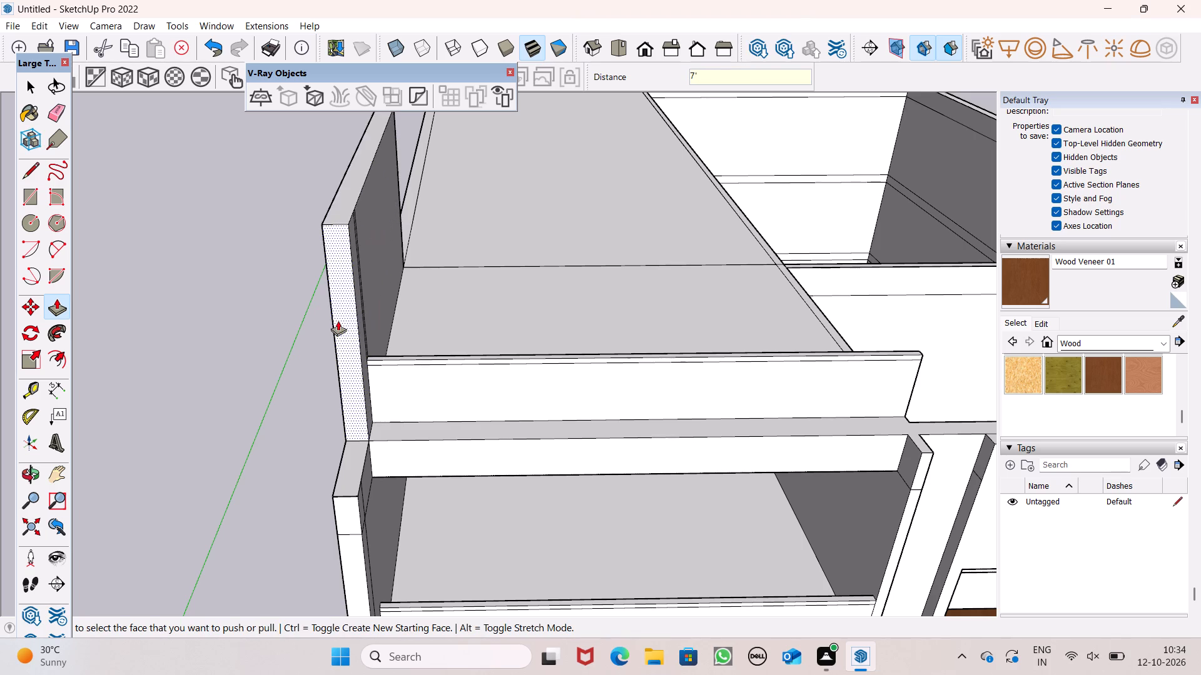
Raise the slab's inner edge wall between the parapet and cross line by 3', then 7' more to match the outer side wall's height.
{"action": "scroll", "coordinate": [387, 317], "scroll_direction": "down", "scroll_amount": 7}
{"action": "middle_click_drag", "start_coordinate": [666, 357], "coordinate": [530, 464]}
{"action": "scroll", "coordinate": [542, 399], "scroll_direction": "up", "scroll_amount": 6}
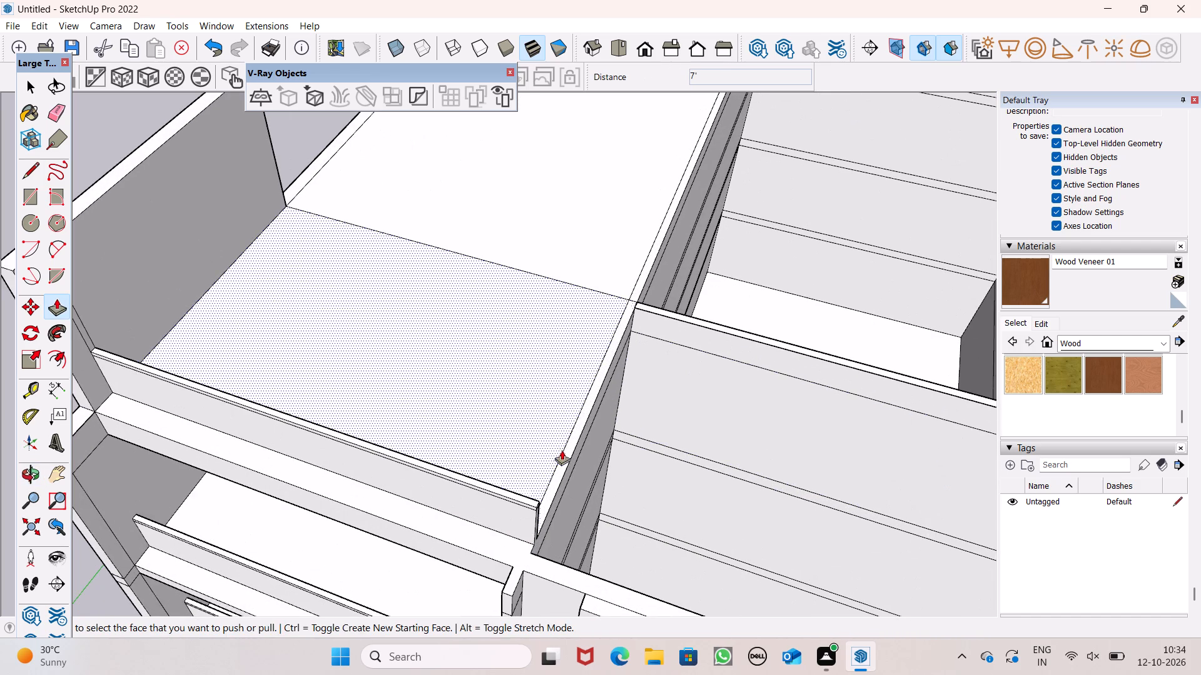
{"action": "left_click_drag", "start_coordinate": [562, 456], "coordinate": [560, 374]}
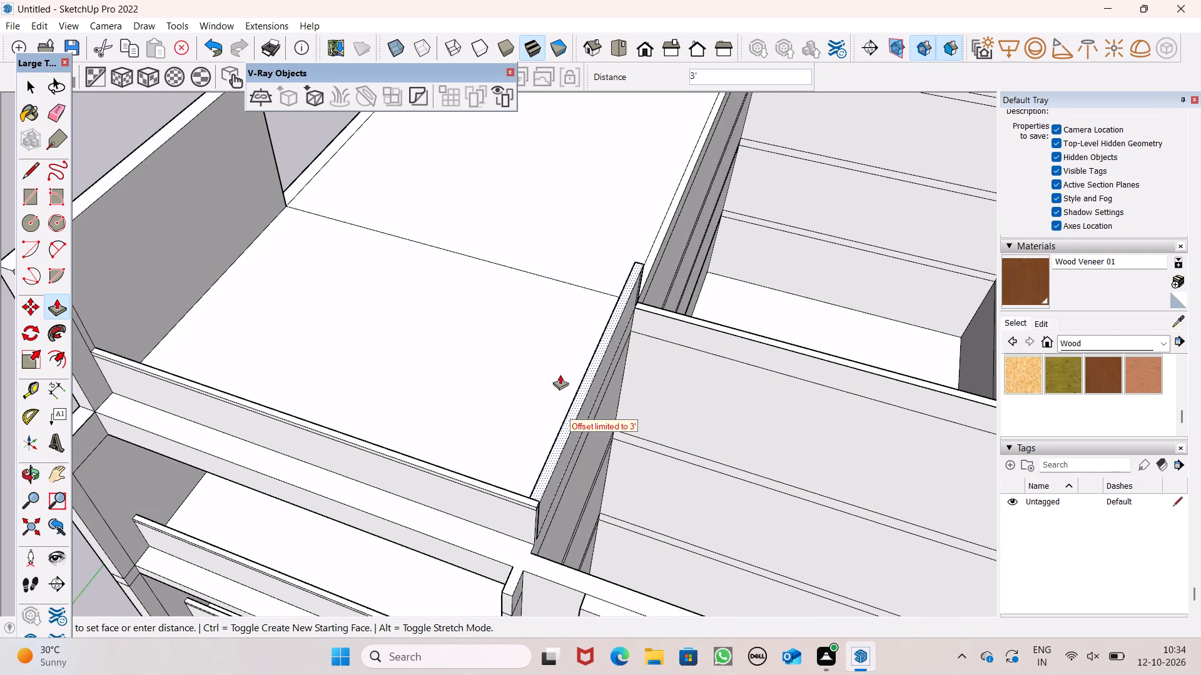
{"action": "left_click_drag", "start_coordinate": [560, 374], "coordinate": [559, 374]}
{"action": "left_click_drag", "start_coordinate": [563, 436], "coordinate": [290, 223]}
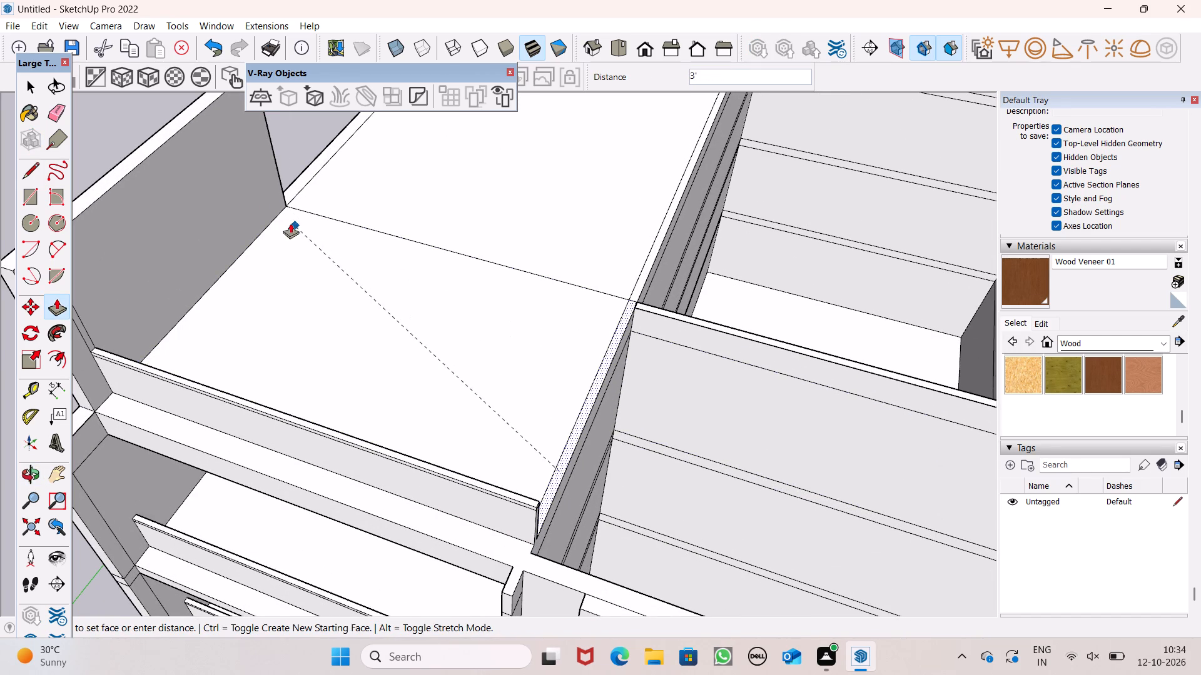
{"action": "left_click_drag", "start_coordinate": [290, 223], "coordinate": [123, 170]}
{"action": "scroll", "coordinate": [443, 304], "scroll_direction": "down", "scroll_amount": 4}
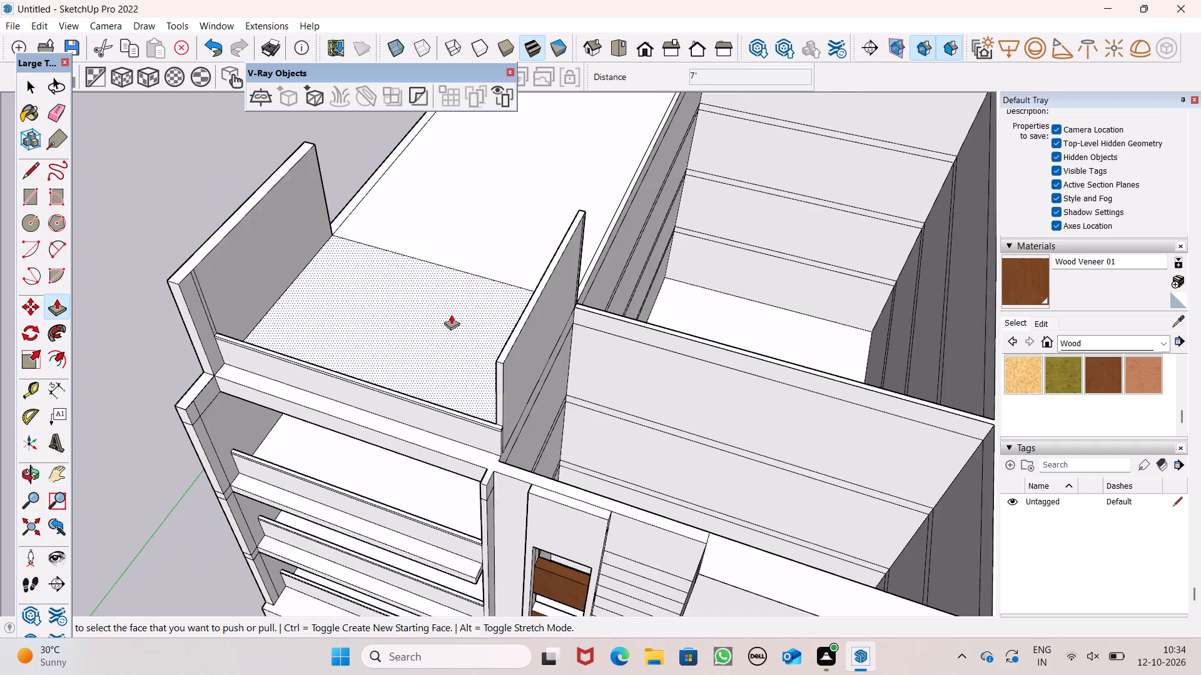
Draw a 10' vertical line on the inner side wall's roof-facing face, close to its rear end.
{"action": "scroll", "coordinate": [451, 314], "scroll_direction": "down", "scroll_amount": 2}
{"action": "scroll", "coordinate": [560, 329], "scroll_direction": "down", "scroll_amount": 4}
{"action": "middle_click_drag", "start_coordinate": [572, 321], "coordinate": [294, 434]}
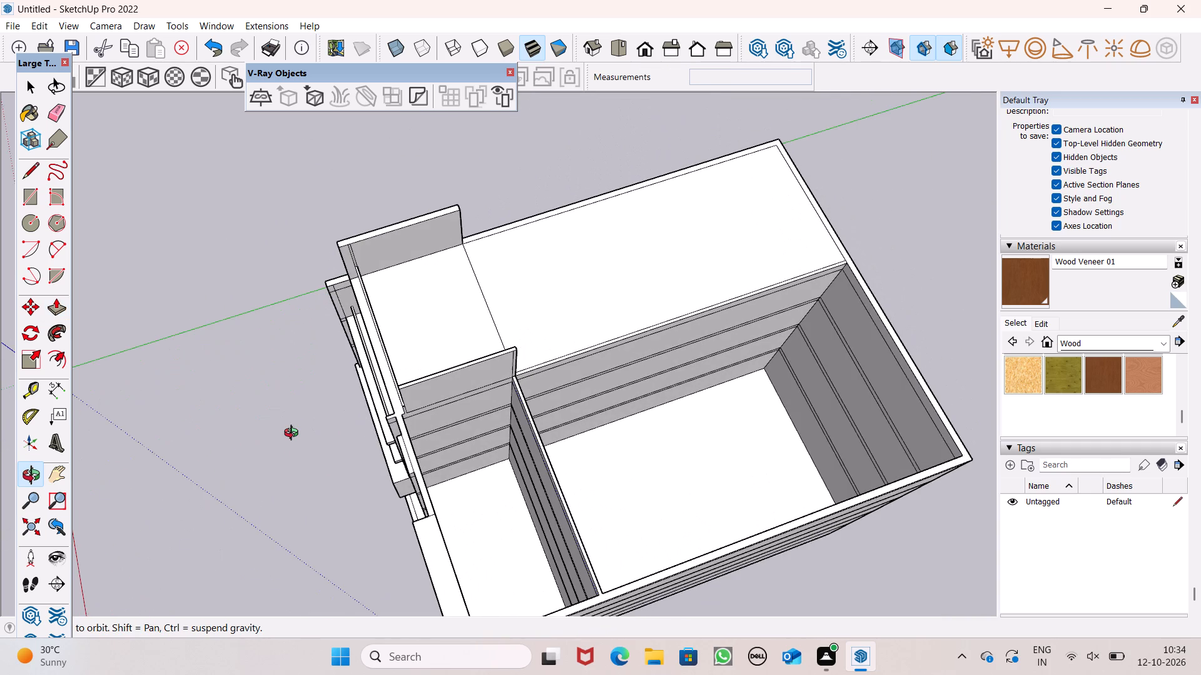
{"action": "middle_click_drag", "start_coordinate": [294, 434], "coordinate": [21, 487]}
{"action": "scroll", "coordinate": [402, 346], "scroll_direction": "up", "scroll_amount": 4}
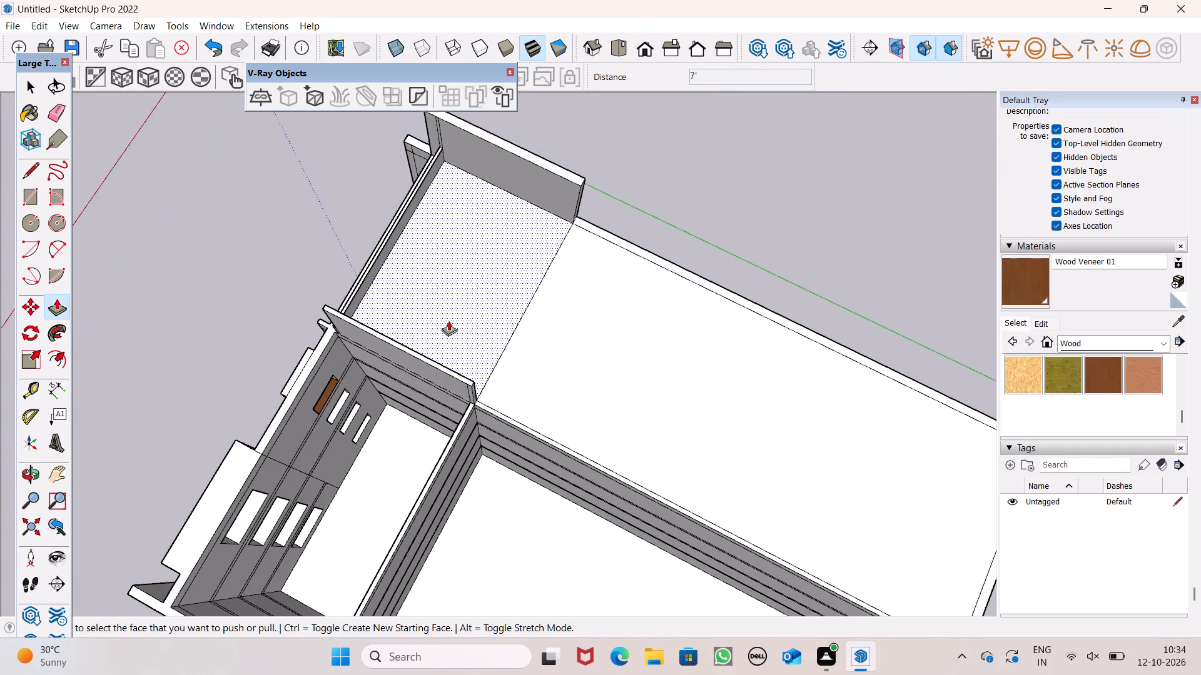
{"action": "scroll", "coordinate": [567, 377], "scroll_direction": "up", "scroll_amount": 1}
{"action": "middle_click_drag", "start_coordinate": [567, 378], "coordinate": [280, 307]}
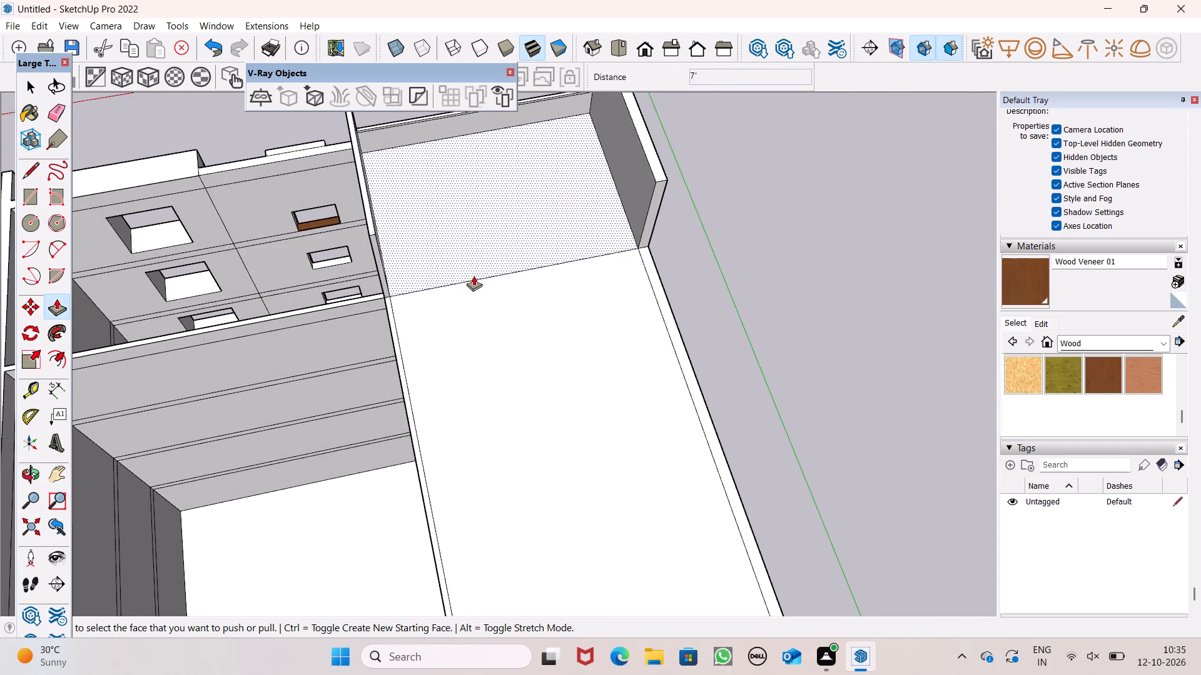
{"action": "scroll", "coordinate": [479, 269], "scroll_direction": "up", "scroll_amount": 1}
{"action": "middle_click_drag", "start_coordinate": [637, 331], "coordinate": [482, 370]}
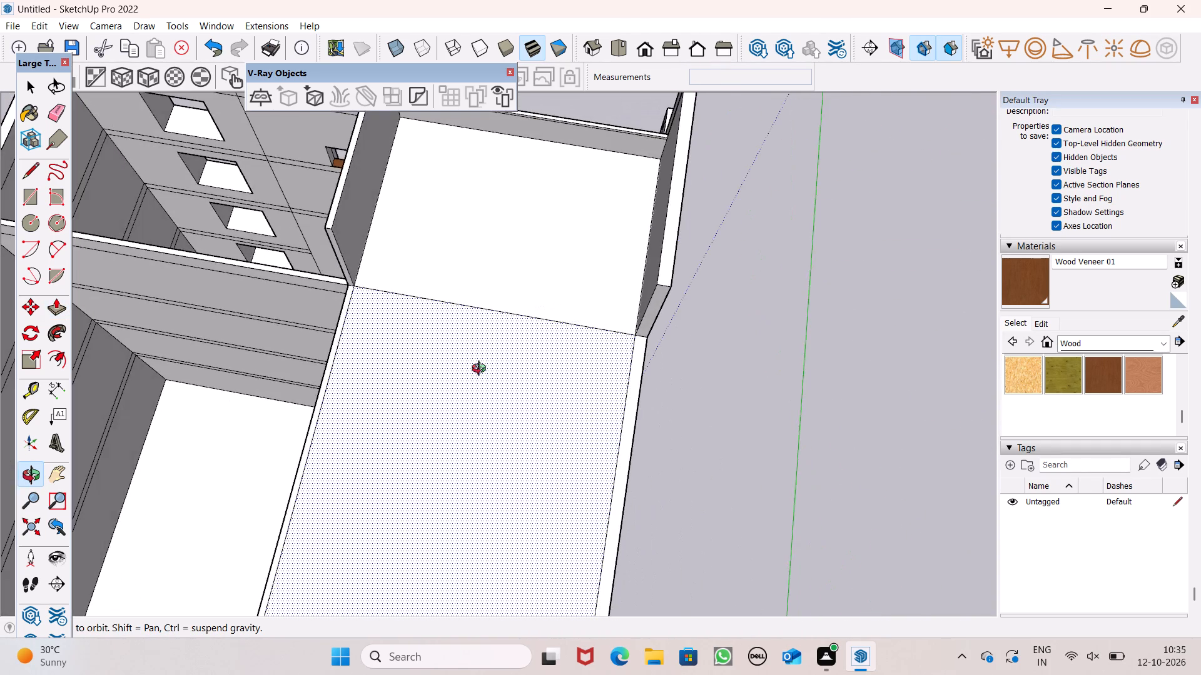
{"action": "middle_click_drag", "start_coordinate": [482, 370], "coordinate": [381, 351]}
{"action": "left_click", "coordinate": [23, 177]}
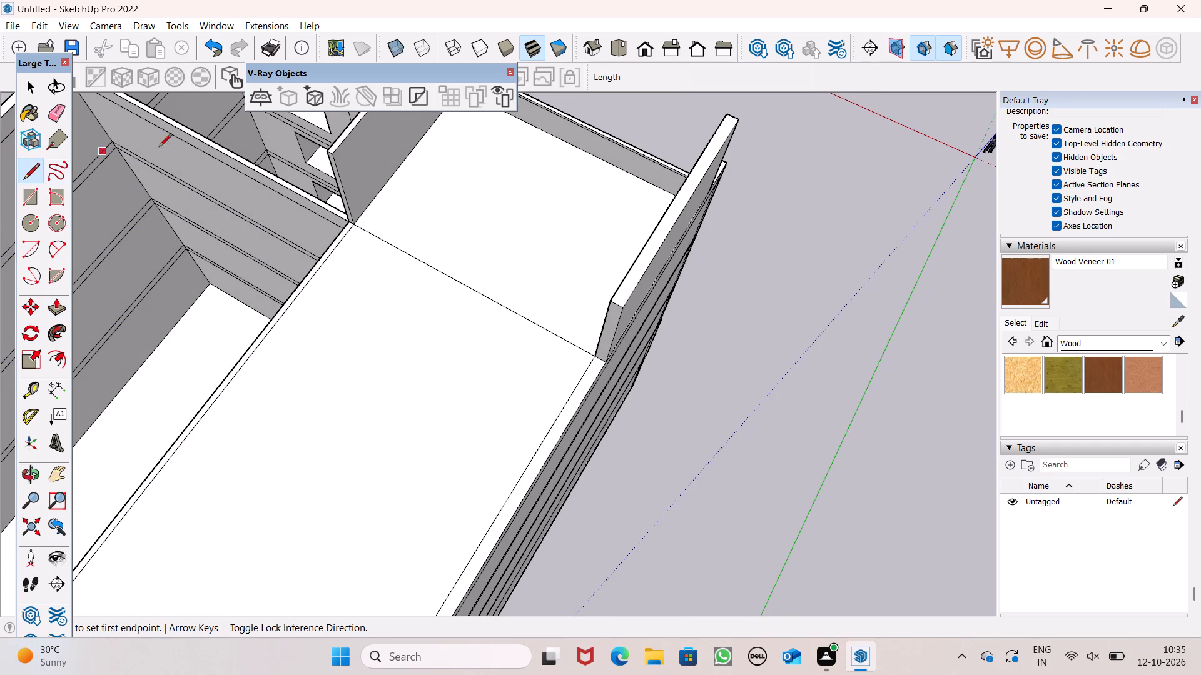
{"action": "scroll", "coordinate": [406, 213], "scroll_direction": "down", "scroll_amount": 2}
{"action": "scroll", "coordinate": [353, 133], "scroll_direction": "up", "scroll_amount": 6}
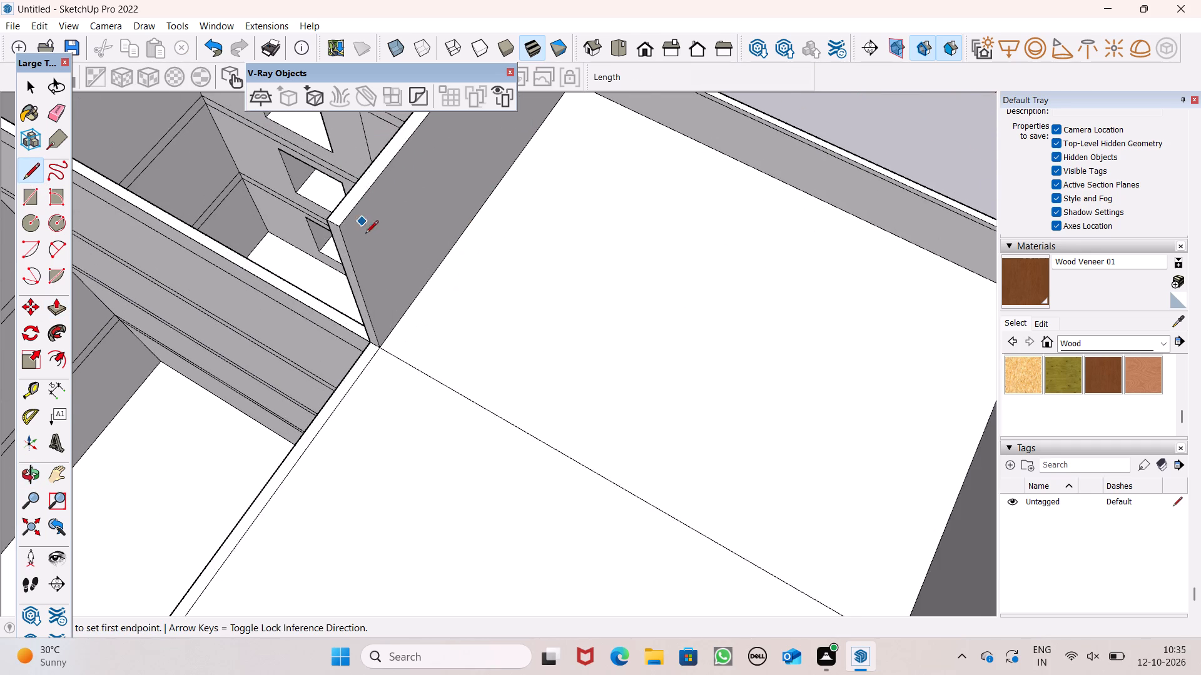
{"action": "scroll", "coordinate": [368, 243], "scroll_direction": "up", "scroll_amount": 1}
{"action": "middle_click_drag", "start_coordinate": [368, 243], "coordinate": [280, 220]}
{"action": "scroll", "coordinate": [331, 150], "scroll_direction": "up", "scroll_amount": 3}
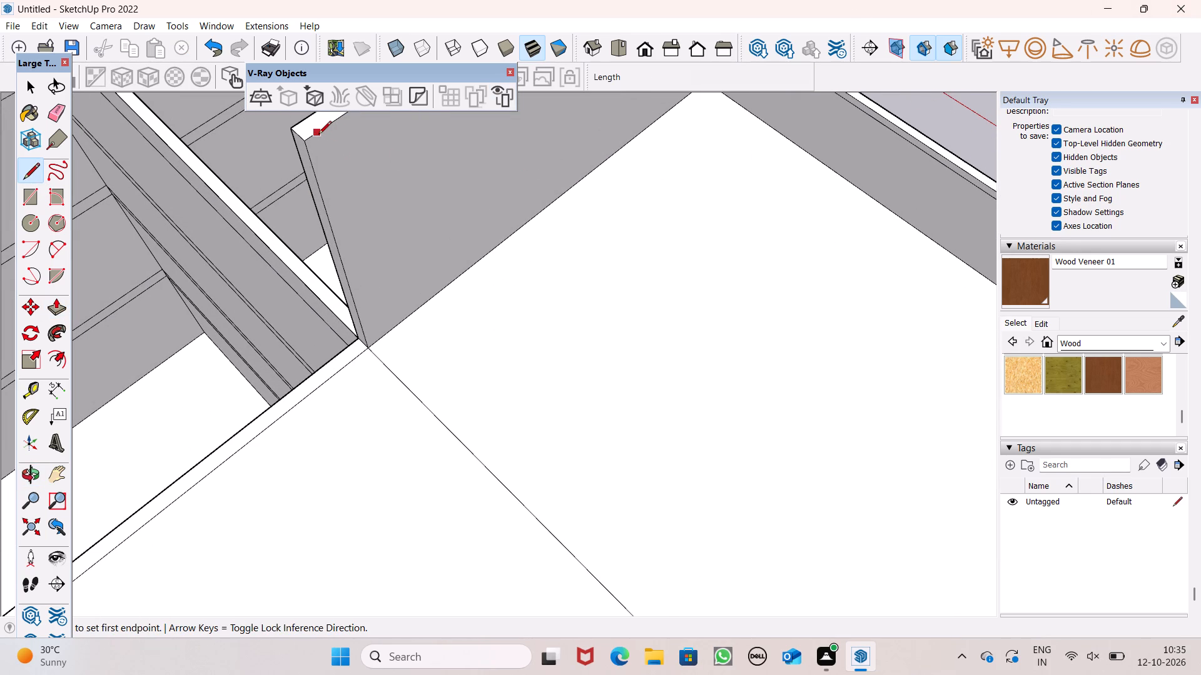
{"action": "left_click", "coordinate": [323, 136]}
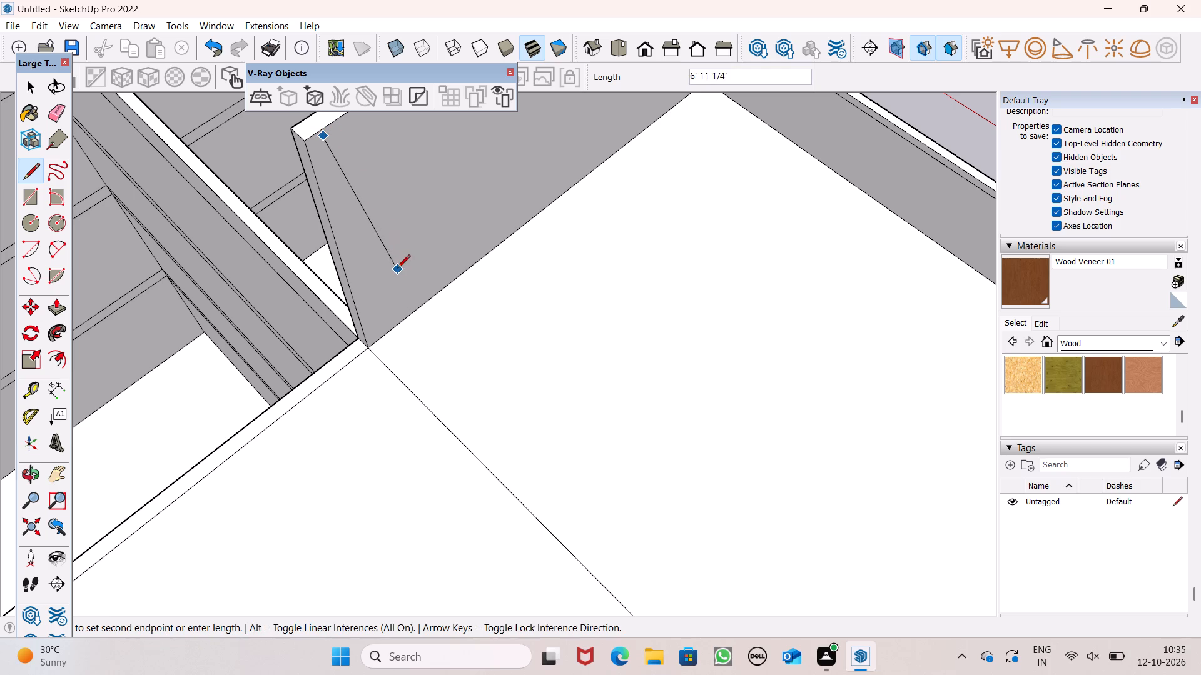
{"action": "key", "text": "space"}
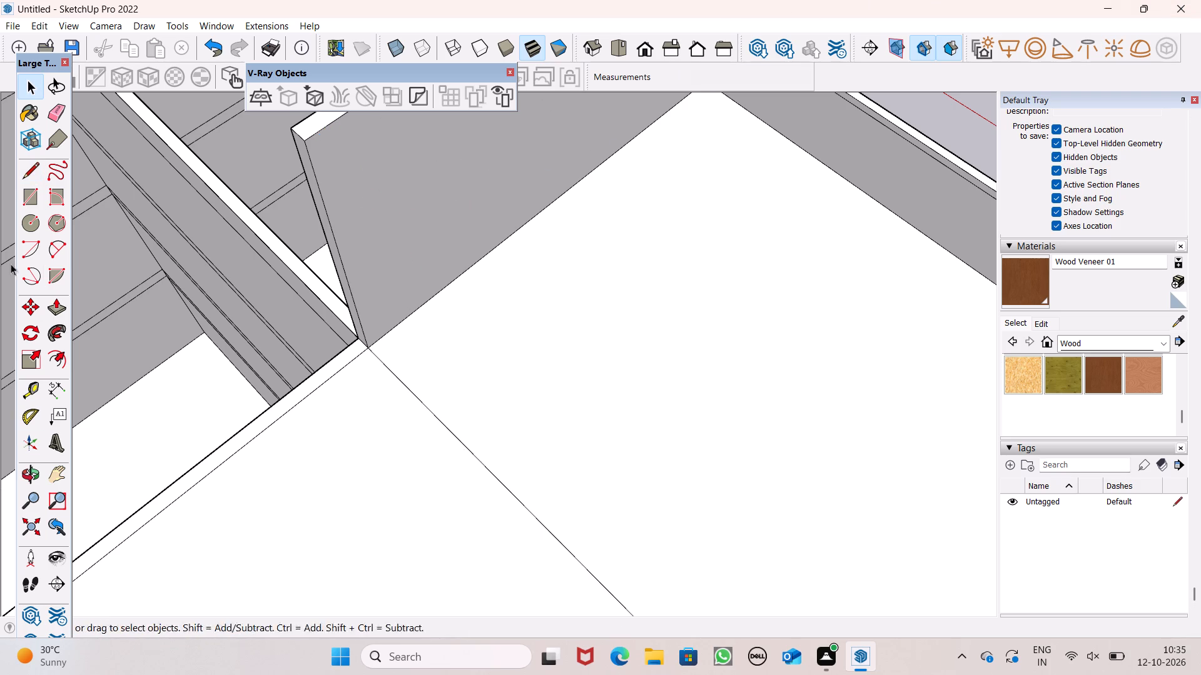
{"action": "left_click", "coordinate": [22, 174]}
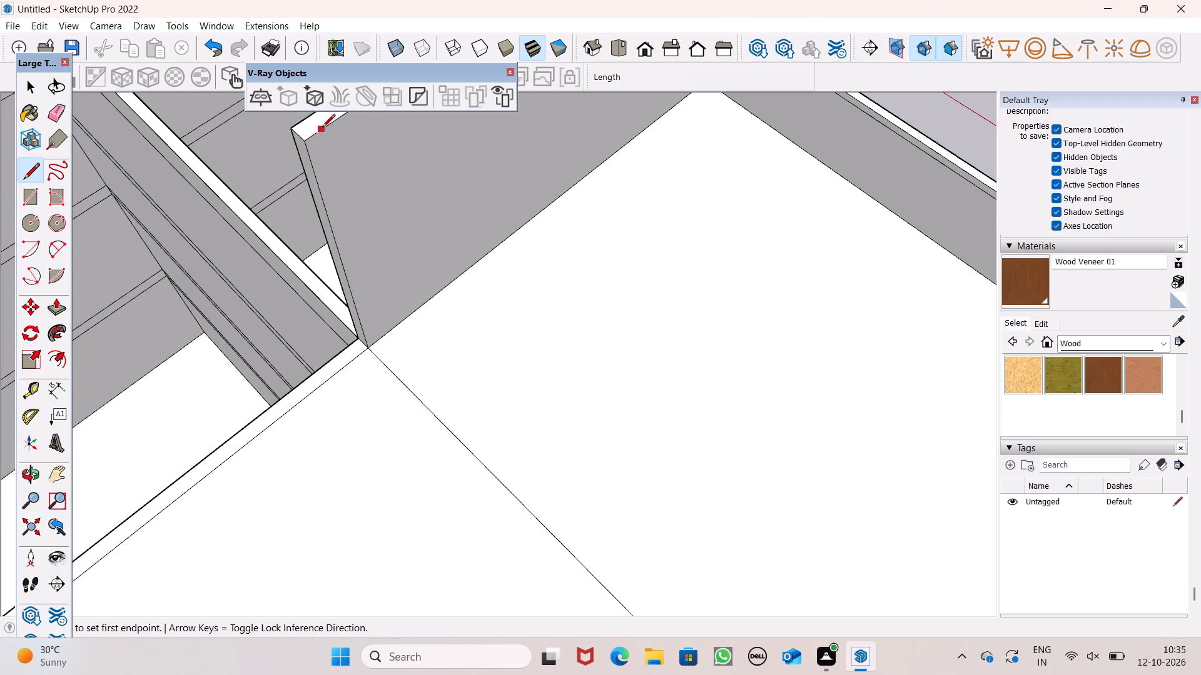
{"action": "left_click", "coordinate": [322, 128]}
{"action": "left_click", "coordinate": [379, 334]}
{"action": "scroll", "coordinate": [290, 302], "scroll_direction": "down", "scroll_amount": 5}
{"action": "scroll", "coordinate": [277, 316], "scroll_direction": "up", "scroll_amount": 1}
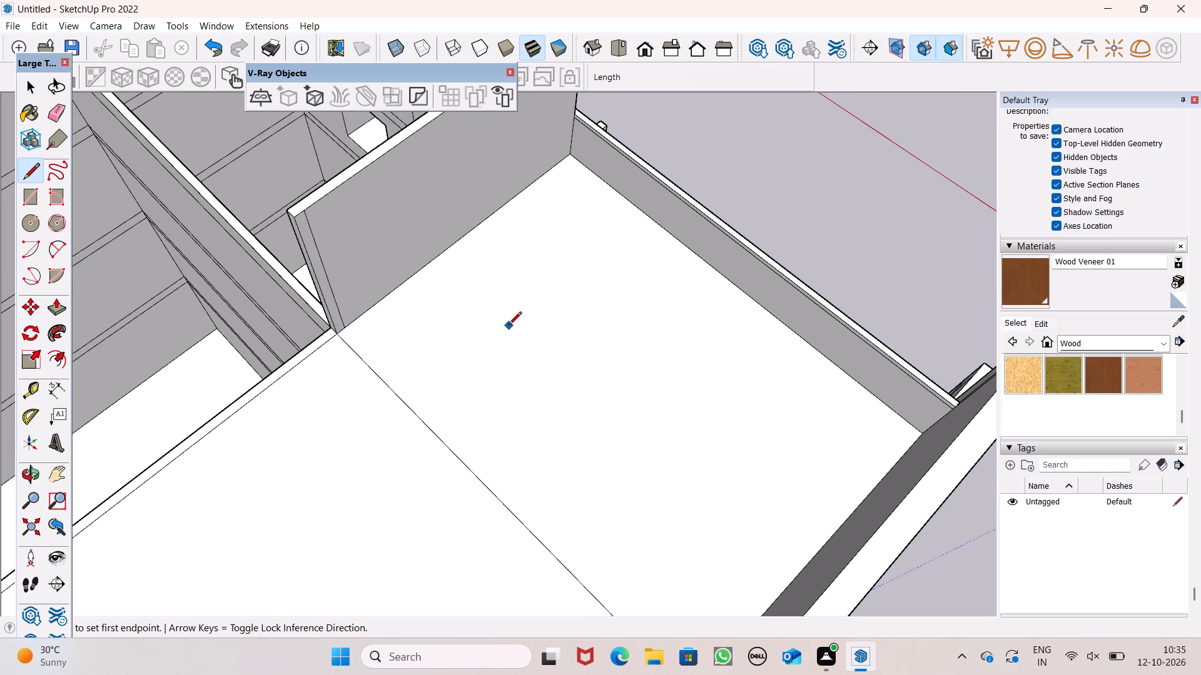
{"action": "key", "text": "space"}
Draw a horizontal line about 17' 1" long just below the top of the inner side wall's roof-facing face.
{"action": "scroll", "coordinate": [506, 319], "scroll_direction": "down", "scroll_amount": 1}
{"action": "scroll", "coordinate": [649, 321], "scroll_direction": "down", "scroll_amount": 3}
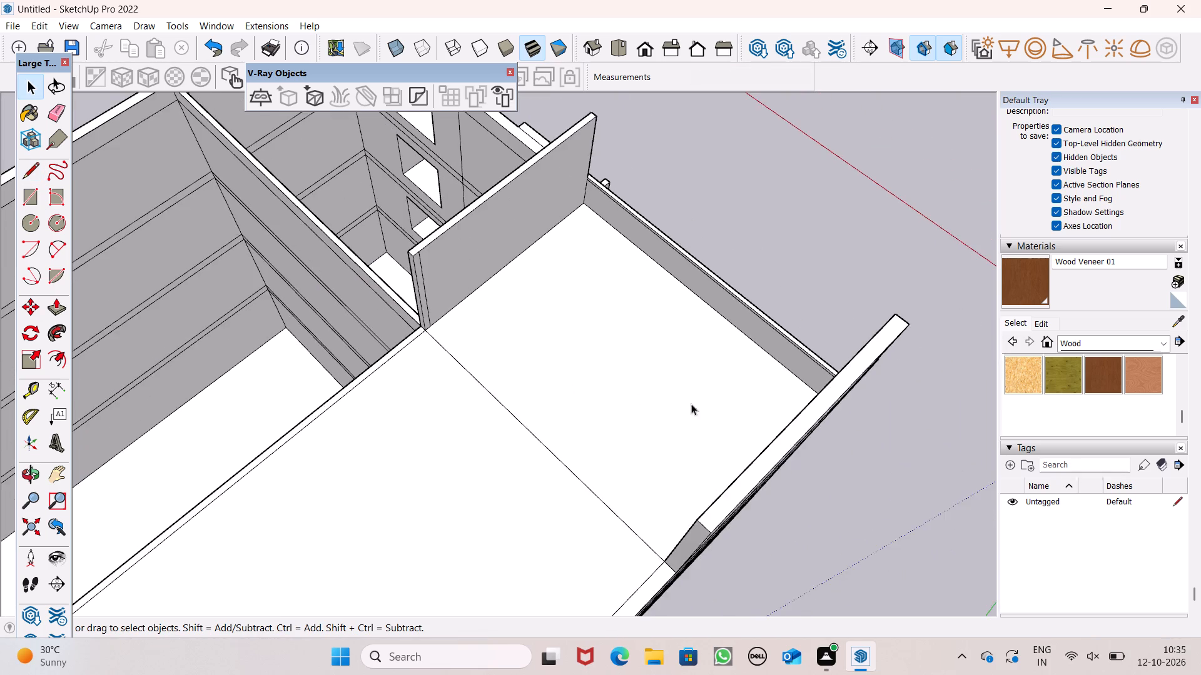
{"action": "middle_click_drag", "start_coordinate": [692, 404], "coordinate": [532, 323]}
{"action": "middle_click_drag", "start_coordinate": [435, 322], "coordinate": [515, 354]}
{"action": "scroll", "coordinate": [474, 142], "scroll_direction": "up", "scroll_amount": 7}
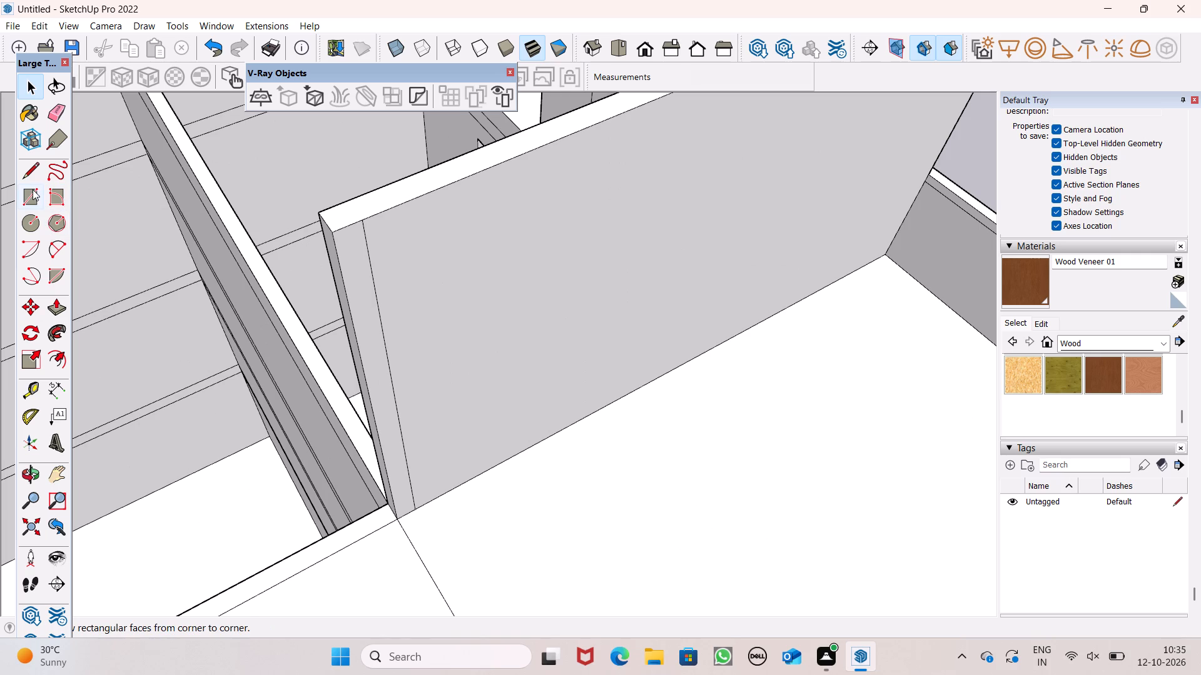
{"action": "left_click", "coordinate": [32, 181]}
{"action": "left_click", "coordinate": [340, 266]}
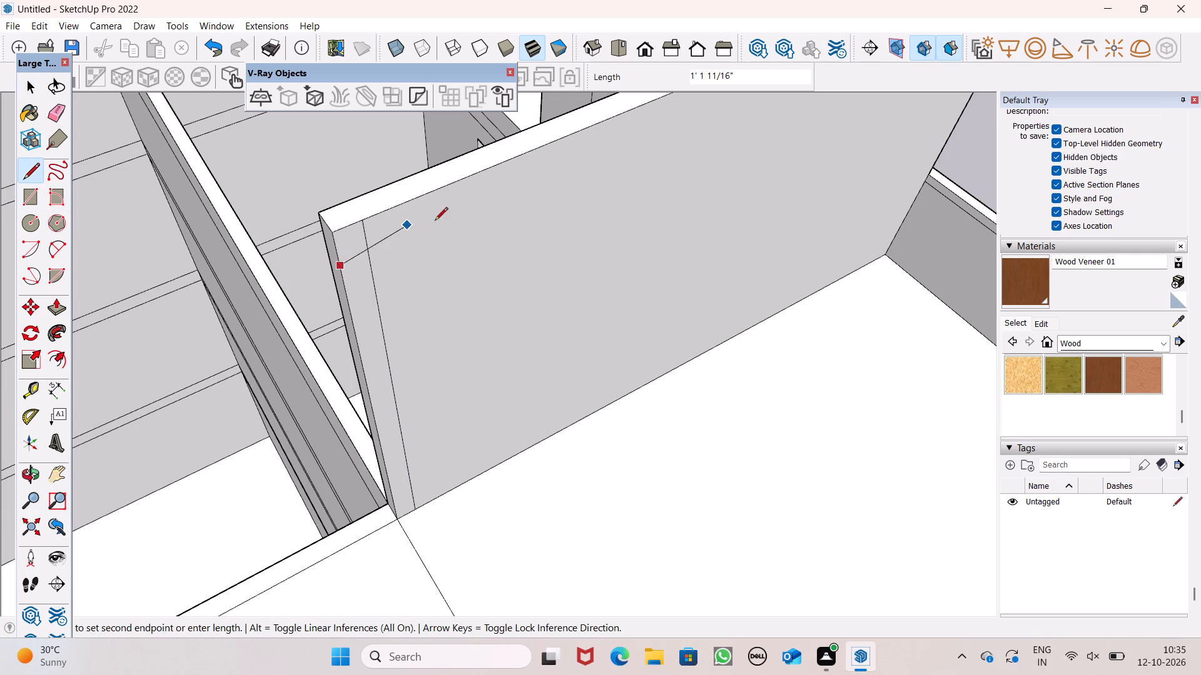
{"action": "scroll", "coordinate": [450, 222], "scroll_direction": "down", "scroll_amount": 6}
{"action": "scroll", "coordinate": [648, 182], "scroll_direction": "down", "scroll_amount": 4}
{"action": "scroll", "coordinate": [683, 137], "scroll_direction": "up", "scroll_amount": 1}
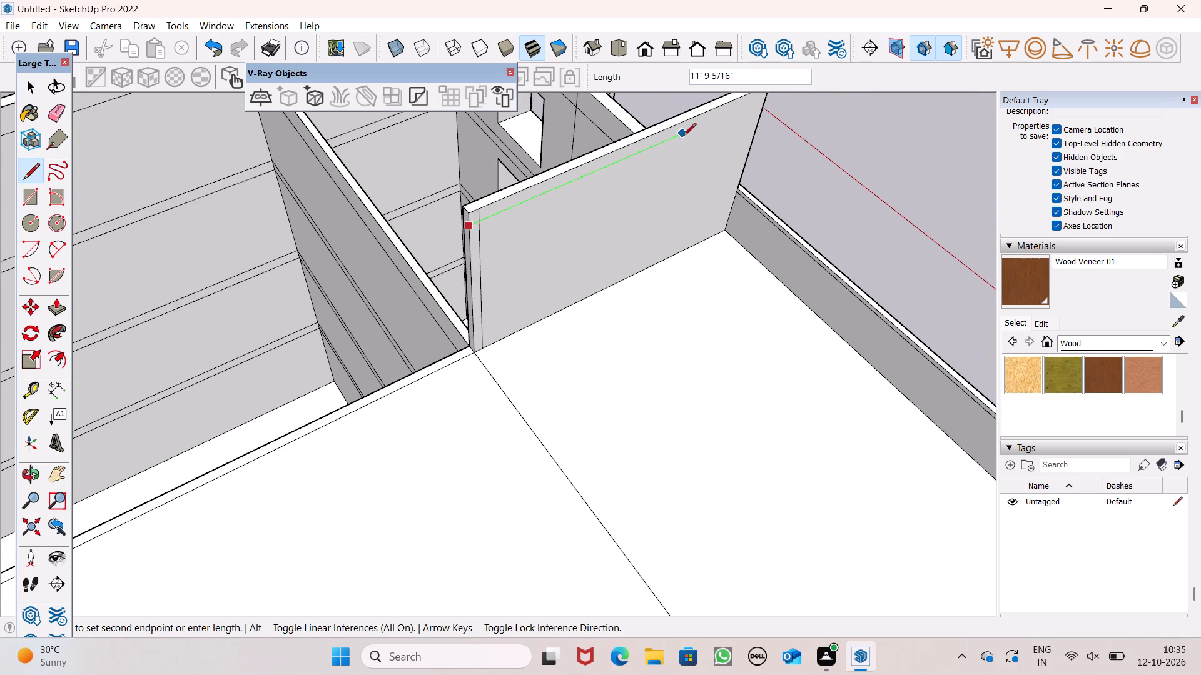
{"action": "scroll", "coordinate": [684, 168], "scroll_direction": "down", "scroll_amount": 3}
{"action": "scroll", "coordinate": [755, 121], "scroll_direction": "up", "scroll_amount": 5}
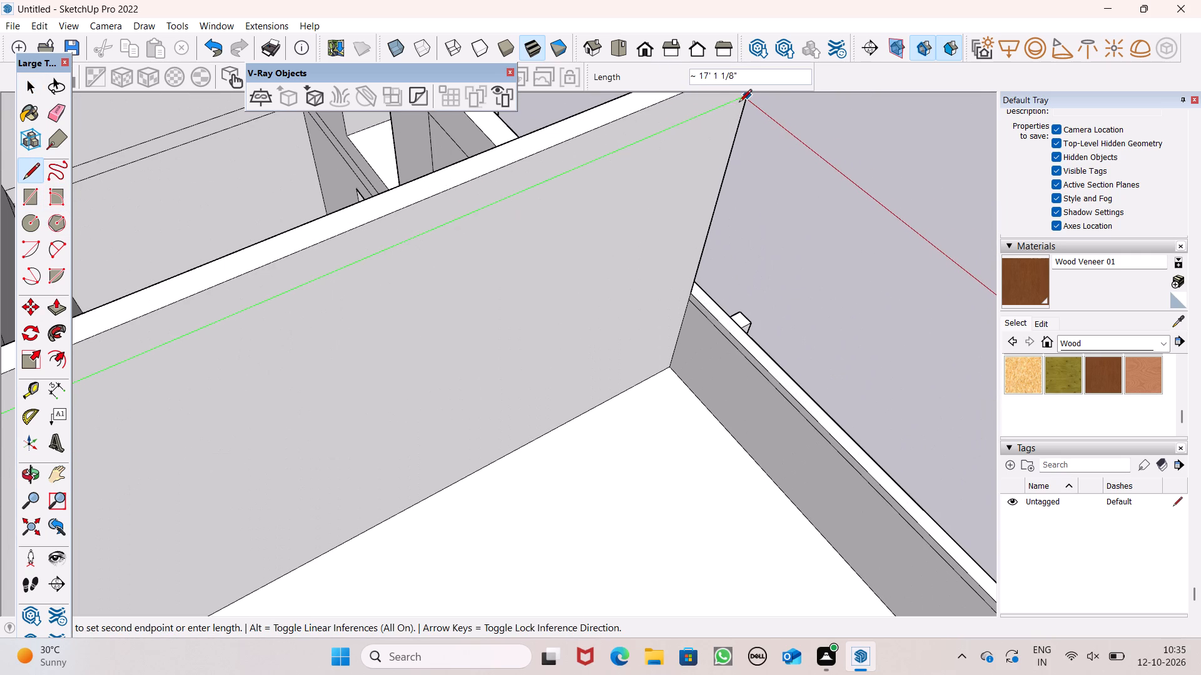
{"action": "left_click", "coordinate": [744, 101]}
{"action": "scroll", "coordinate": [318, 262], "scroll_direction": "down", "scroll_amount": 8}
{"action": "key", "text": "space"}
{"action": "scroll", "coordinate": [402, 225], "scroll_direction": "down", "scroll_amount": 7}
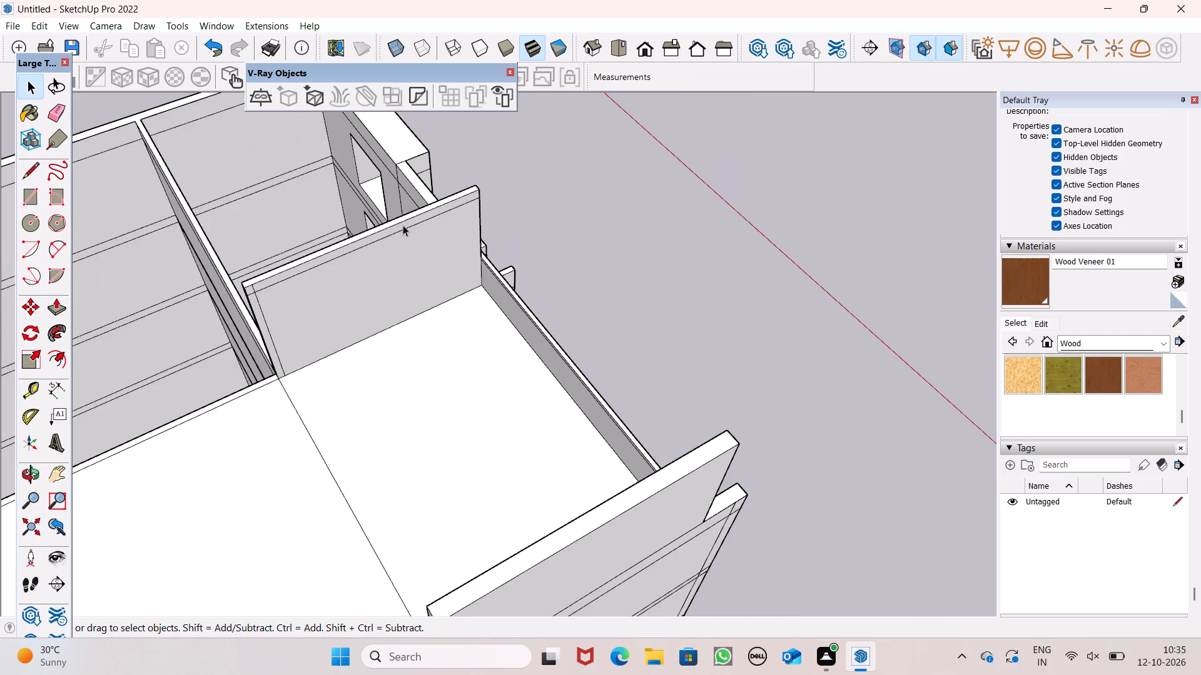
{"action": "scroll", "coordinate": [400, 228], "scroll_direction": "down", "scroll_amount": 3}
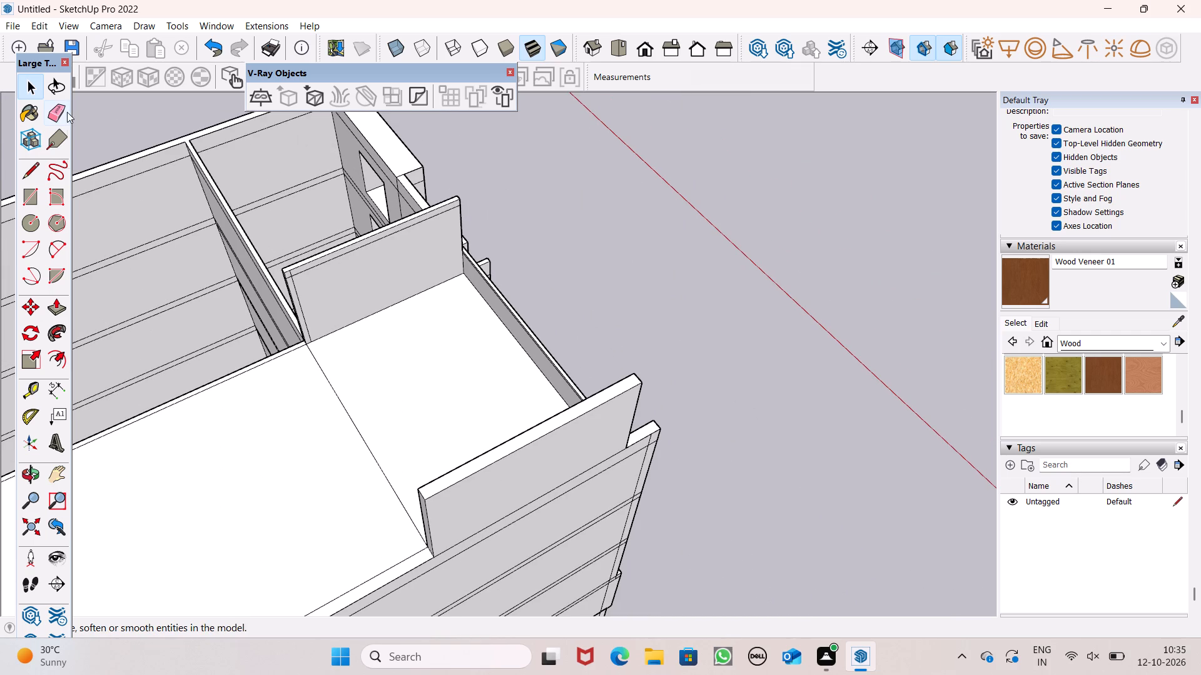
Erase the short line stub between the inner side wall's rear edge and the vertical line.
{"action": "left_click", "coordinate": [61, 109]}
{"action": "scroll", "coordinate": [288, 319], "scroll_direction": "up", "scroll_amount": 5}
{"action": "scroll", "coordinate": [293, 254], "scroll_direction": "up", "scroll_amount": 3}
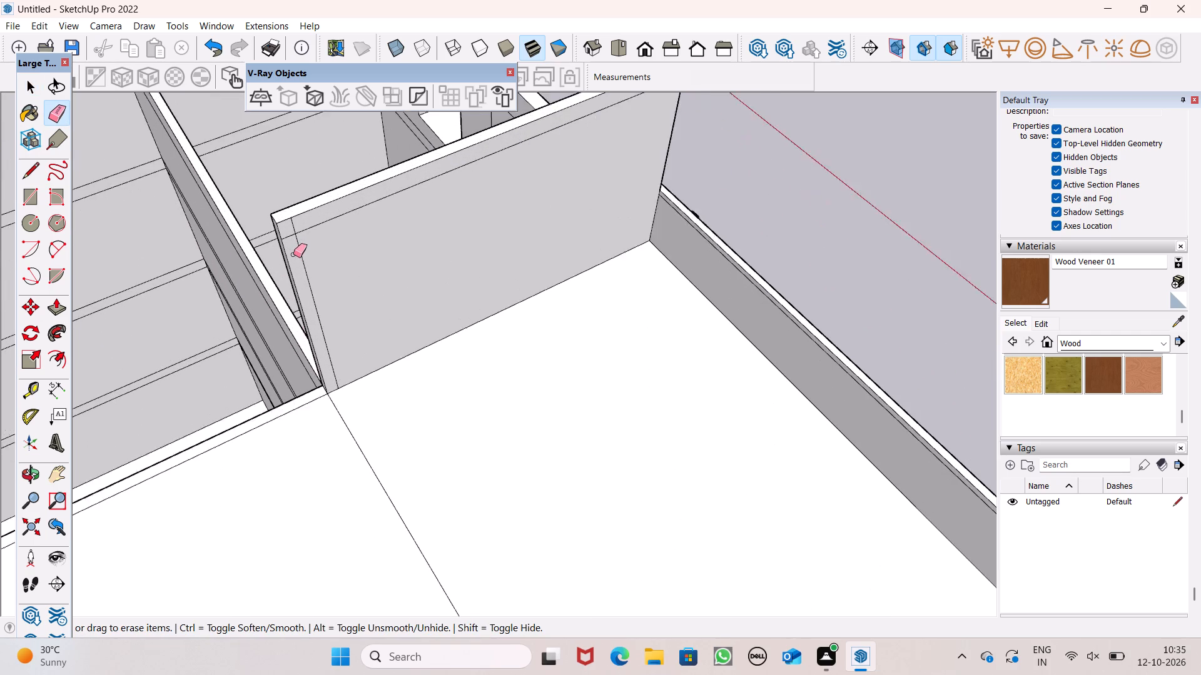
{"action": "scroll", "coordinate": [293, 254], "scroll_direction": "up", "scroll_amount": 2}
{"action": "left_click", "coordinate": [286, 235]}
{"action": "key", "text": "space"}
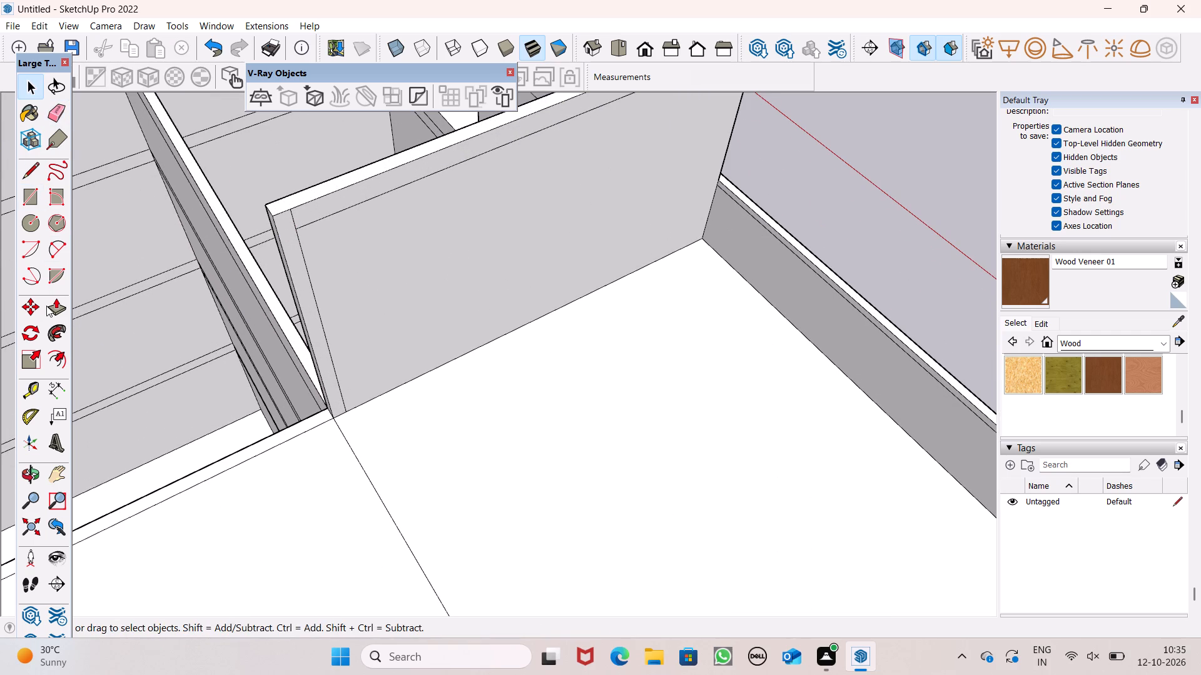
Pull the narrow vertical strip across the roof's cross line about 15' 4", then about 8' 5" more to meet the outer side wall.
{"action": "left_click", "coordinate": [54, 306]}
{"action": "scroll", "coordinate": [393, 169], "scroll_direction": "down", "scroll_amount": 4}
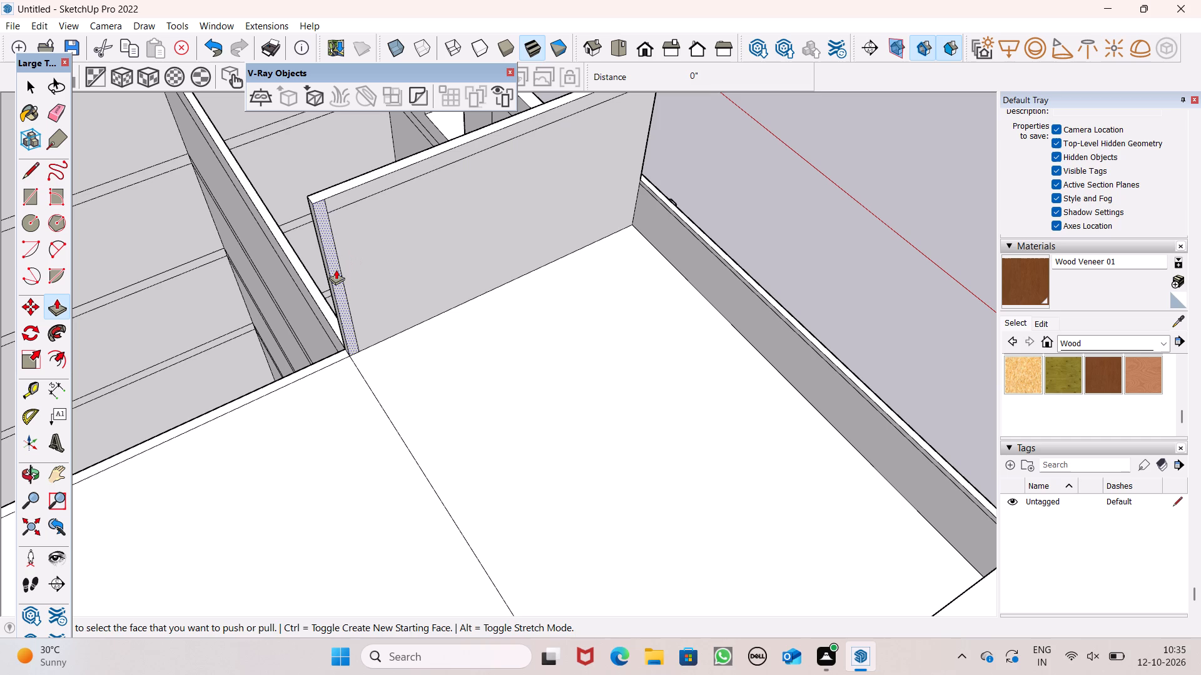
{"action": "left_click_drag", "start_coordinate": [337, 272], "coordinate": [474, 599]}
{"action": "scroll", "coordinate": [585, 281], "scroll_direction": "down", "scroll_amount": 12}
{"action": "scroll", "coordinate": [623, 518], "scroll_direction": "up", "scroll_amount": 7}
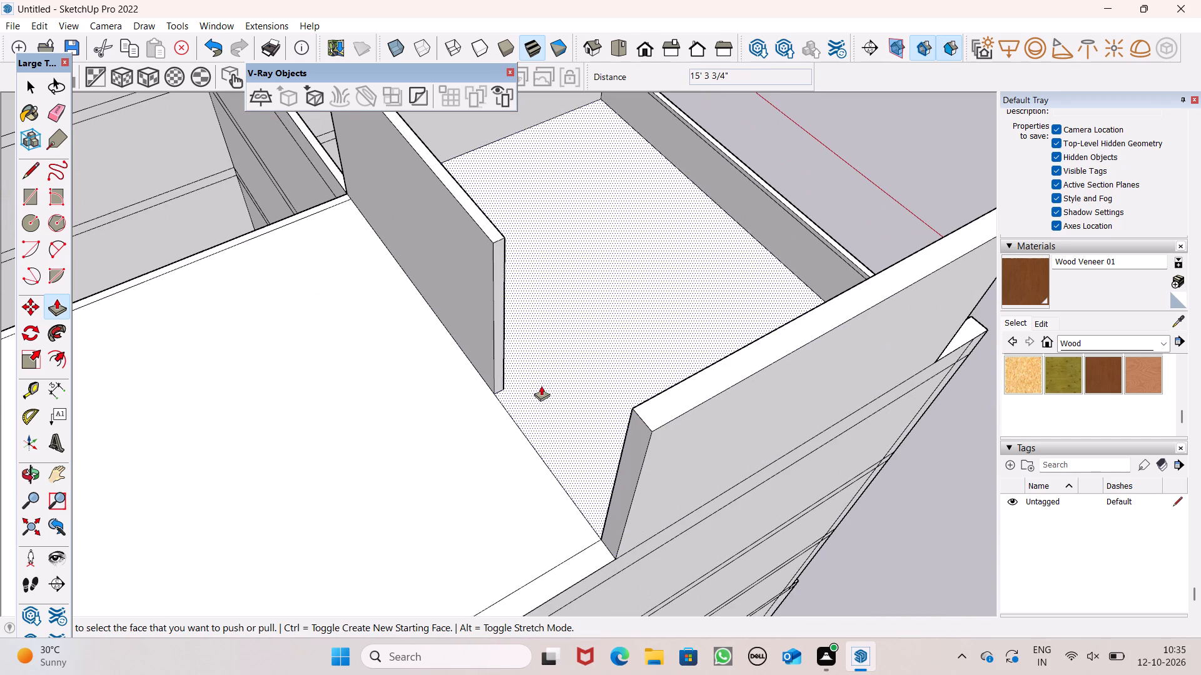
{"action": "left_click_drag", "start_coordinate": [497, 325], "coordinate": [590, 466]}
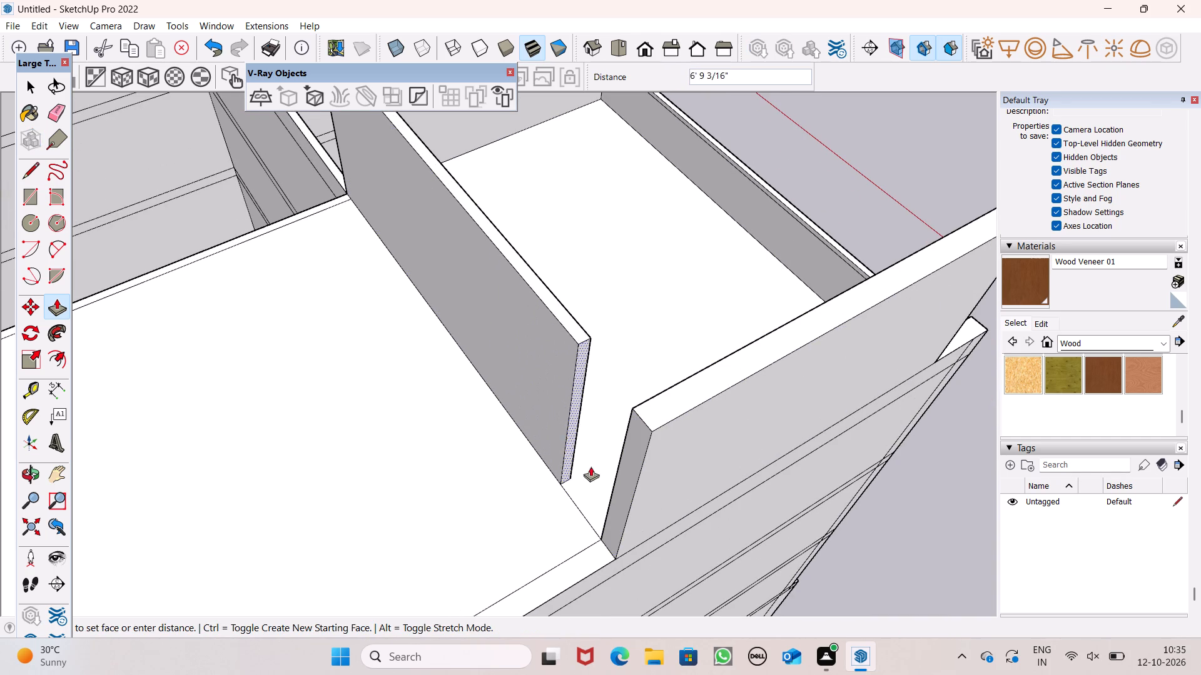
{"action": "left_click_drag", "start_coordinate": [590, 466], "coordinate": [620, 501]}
Examine the walls around the roof's front section from above and from the building's front.
{"action": "scroll", "coordinate": [609, 384], "scroll_direction": "down", "scroll_amount": 6}
{"action": "middle_click_drag", "start_coordinate": [740, 412], "coordinate": [425, 519]}
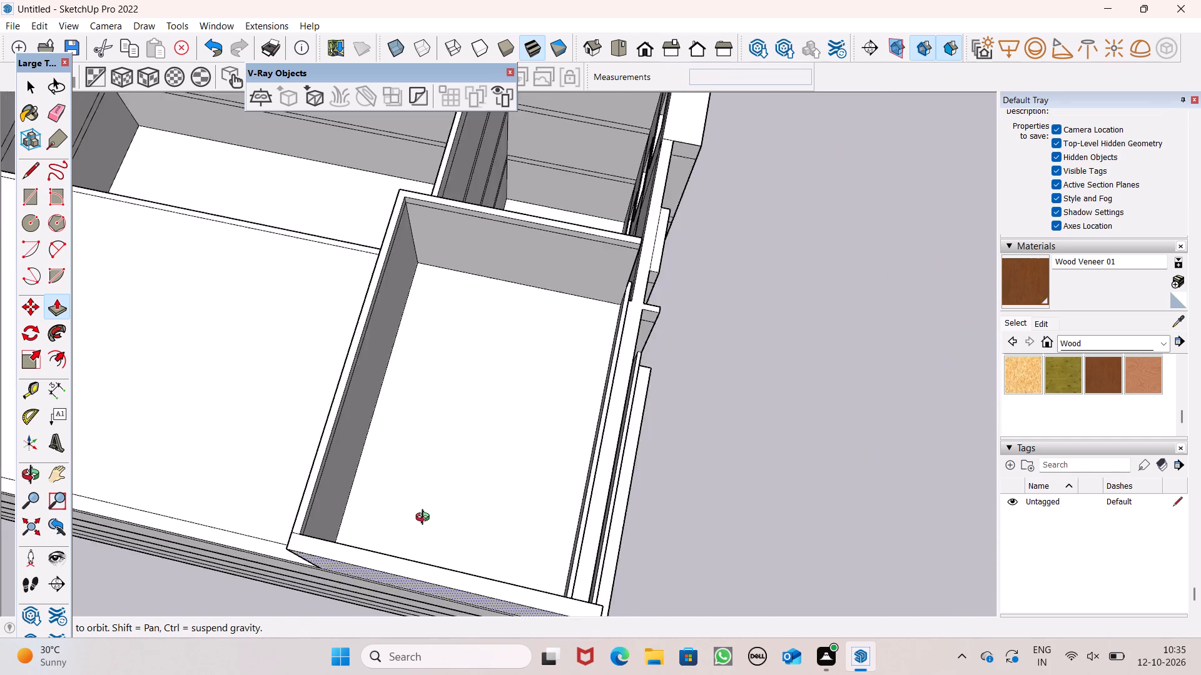
{"action": "middle_click_drag", "start_coordinate": [425, 519], "coordinate": [176, 461]}
{"action": "middle_click_drag", "start_coordinate": [541, 267], "coordinate": [546, 254]}
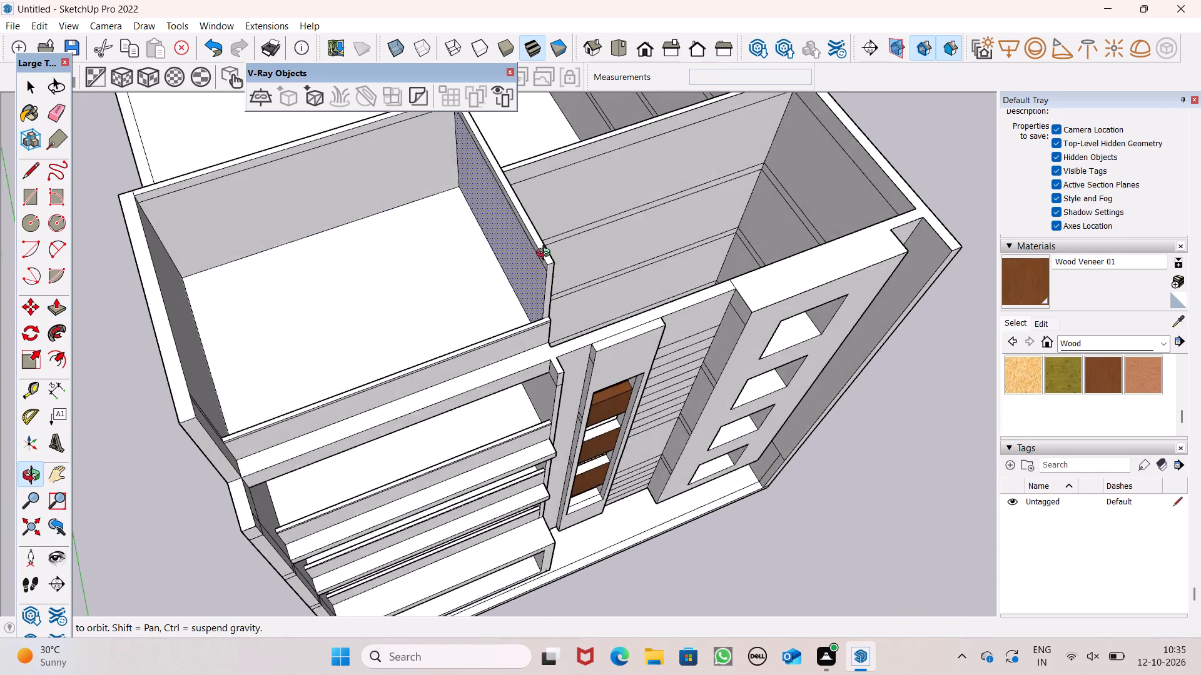
{"action": "middle_click_drag", "start_coordinate": [546, 254], "coordinate": [569, 214]}
{"action": "scroll", "coordinate": [543, 262], "scroll_direction": "down", "scroll_amount": 5}
{"action": "scroll", "coordinate": [329, 146], "scroll_direction": "up", "scroll_amount": 5}
{"action": "middle_click_drag", "start_coordinate": [467, 270], "coordinate": [459, 147]}
{"action": "scroll", "coordinate": [485, 231], "scroll_direction": "down", "scroll_amount": 2}
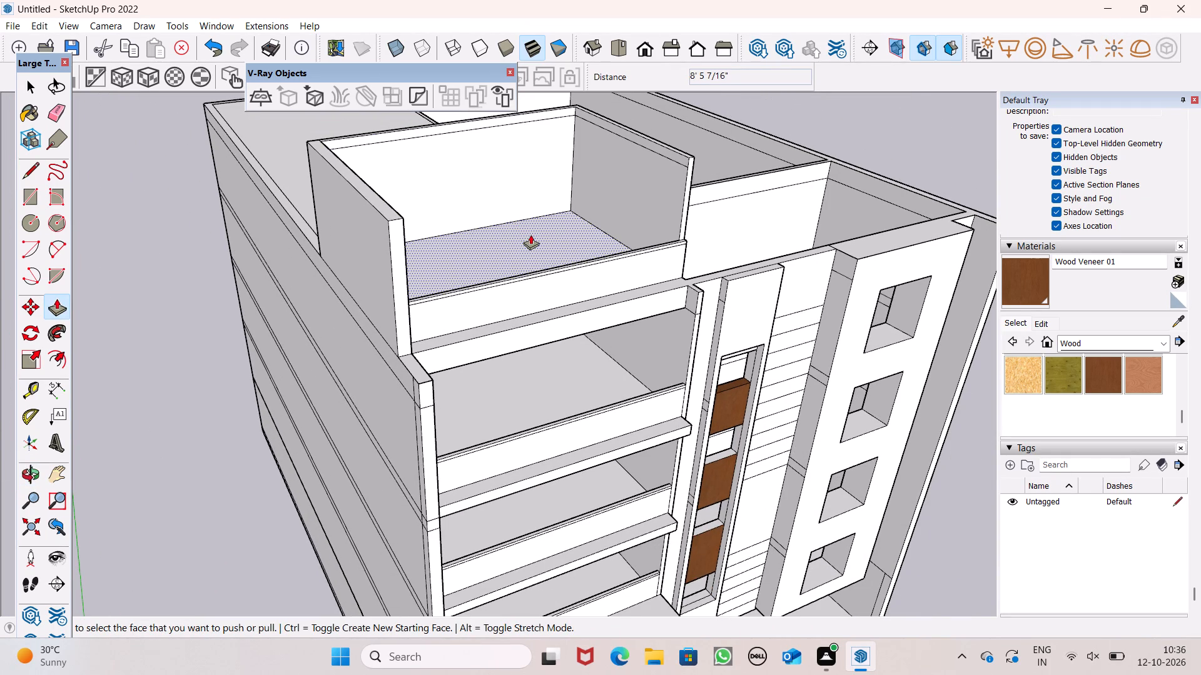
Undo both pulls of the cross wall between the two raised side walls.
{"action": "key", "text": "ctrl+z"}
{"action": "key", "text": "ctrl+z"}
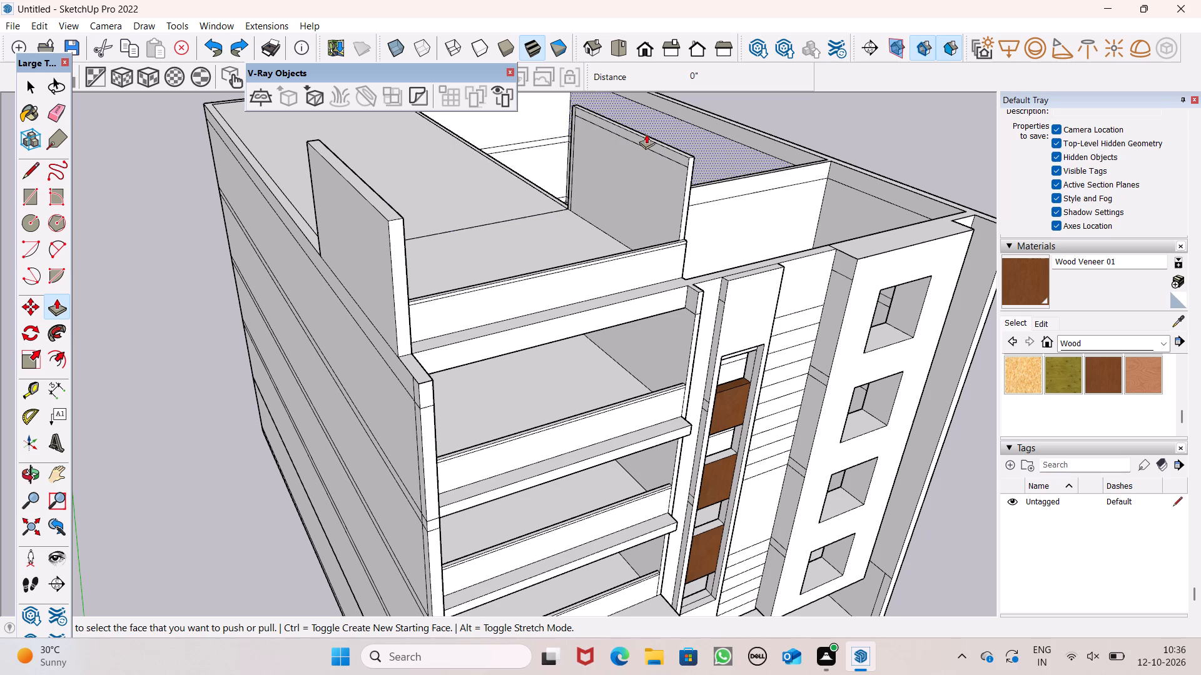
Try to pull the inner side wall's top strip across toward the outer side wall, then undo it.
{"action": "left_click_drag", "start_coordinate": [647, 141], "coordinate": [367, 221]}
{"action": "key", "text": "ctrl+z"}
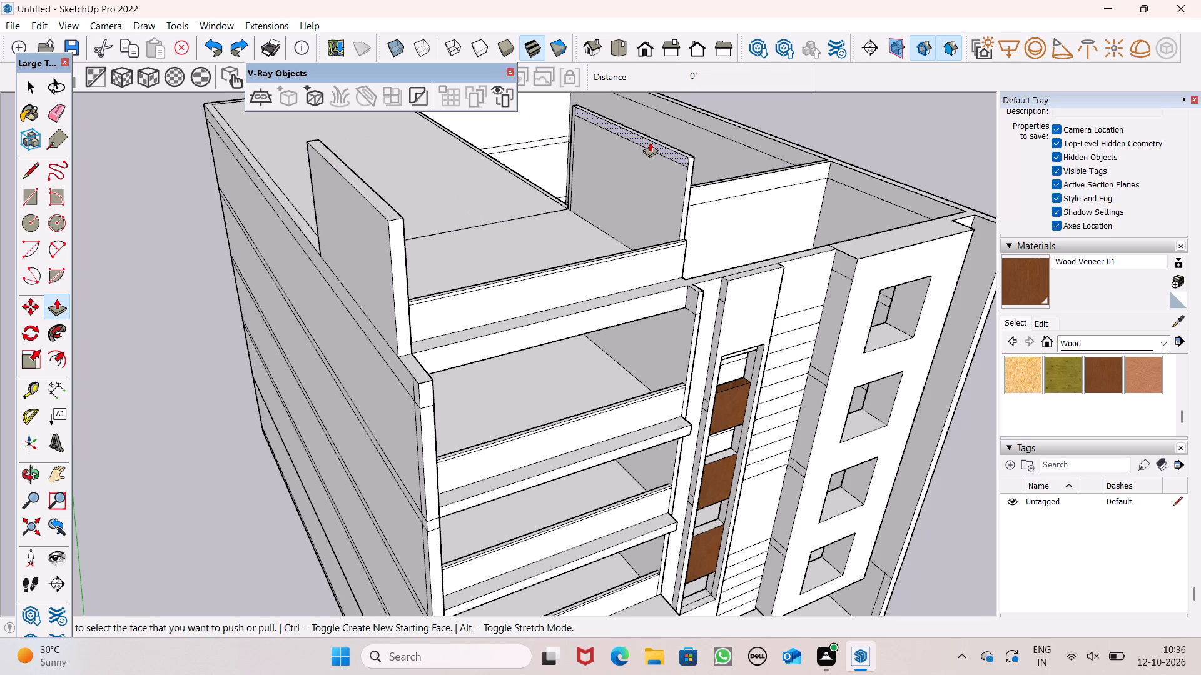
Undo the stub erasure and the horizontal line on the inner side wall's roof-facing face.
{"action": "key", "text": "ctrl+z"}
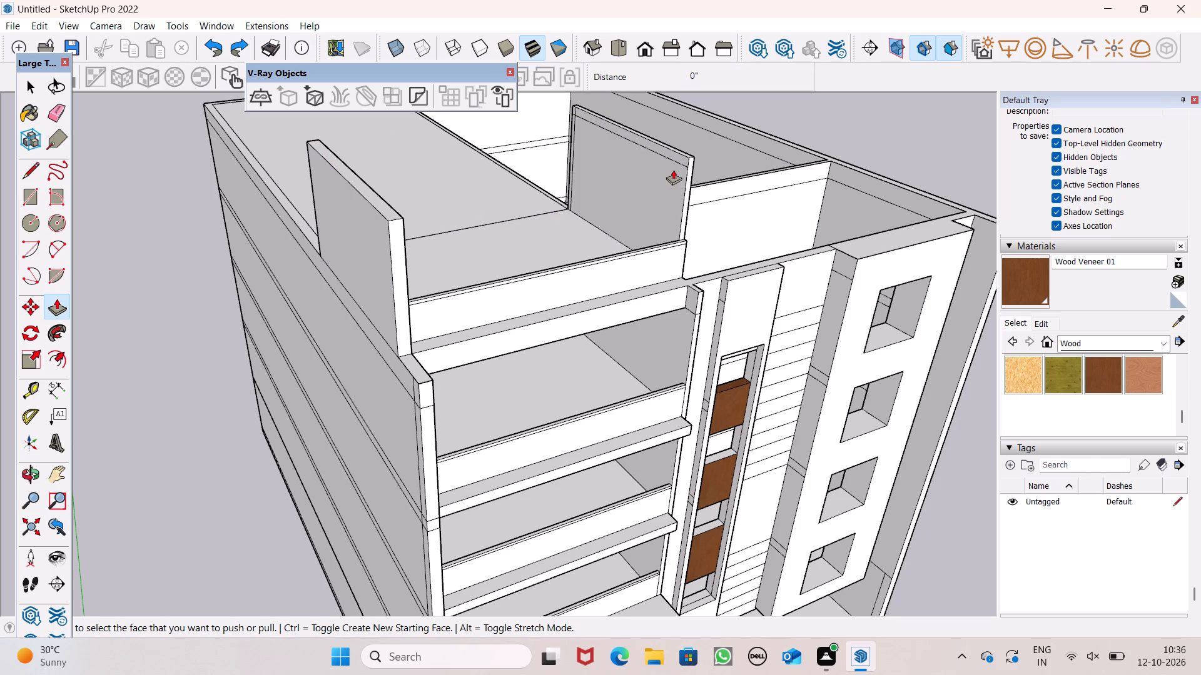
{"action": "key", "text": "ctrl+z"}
Draw a horizontal line about 17' 1" long near the top of the inner side wall's roof-facing face, extended to its front edge.
{"action": "middle_click_drag", "start_coordinate": [691, 197], "coordinate": [545, 354], "text": "ctrl"}
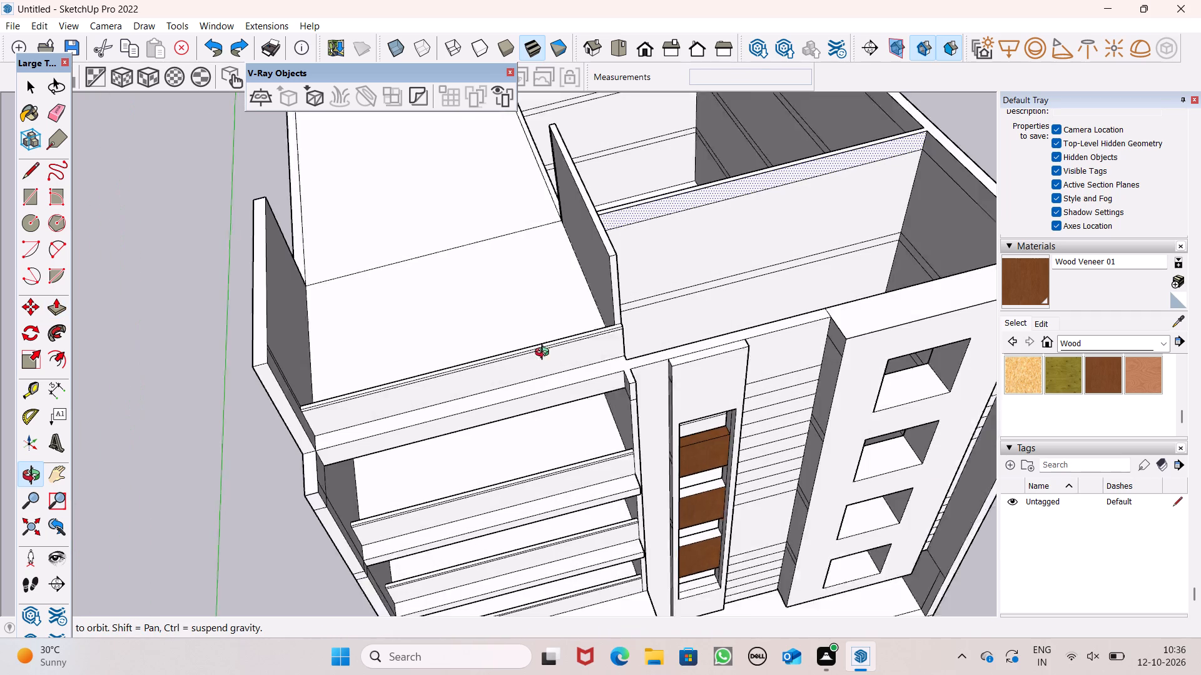
{"action": "middle_click_drag", "start_coordinate": [545, 354], "coordinate": [415, 369], "text": "ctrl"}
{"action": "key", "text": "ctrl+space"}
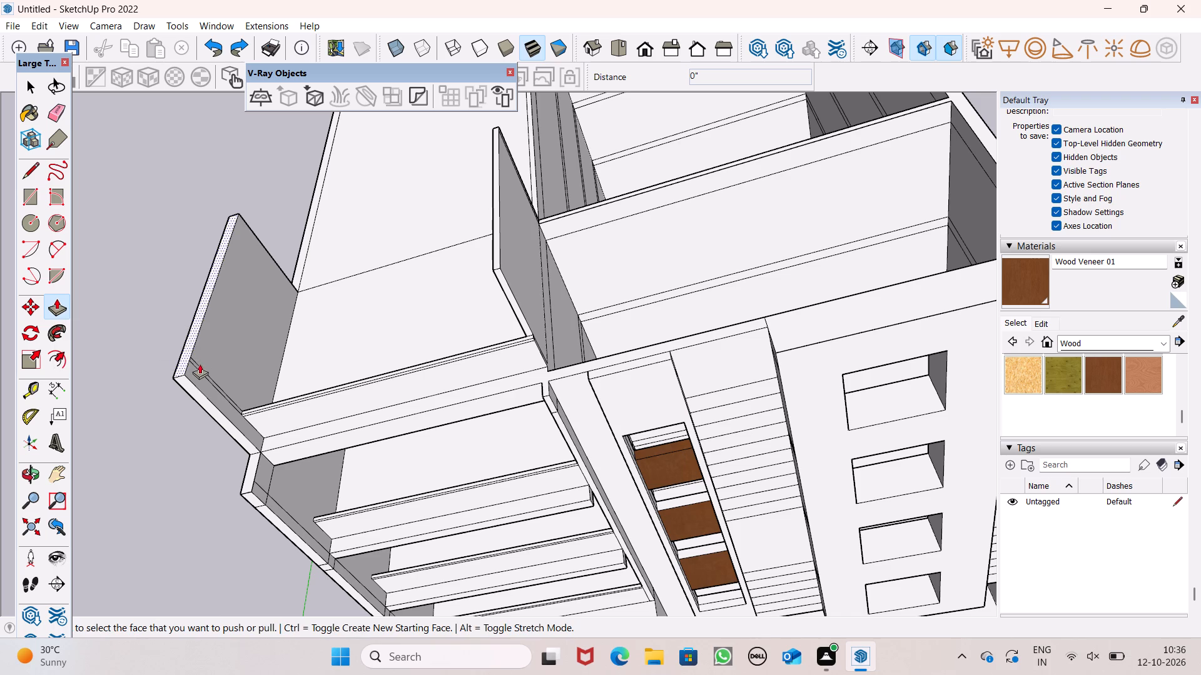
{"action": "scroll", "coordinate": [198, 365], "scroll_direction": "up", "scroll_amount": 6}
{"action": "left_click", "coordinate": [36, 169]}
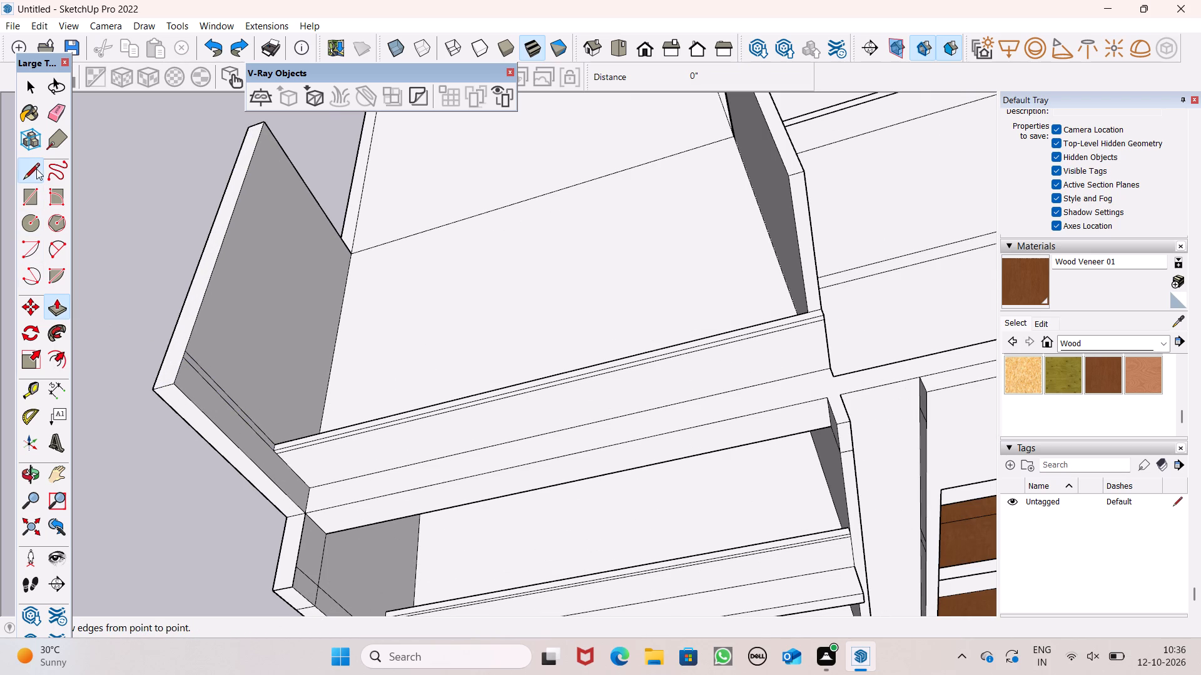
{"action": "scroll", "coordinate": [374, 412], "scroll_direction": "down", "scroll_amount": 6}
{"action": "middle_click_drag", "start_coordinate": [479, 436], "coordinate": [806, 362]}
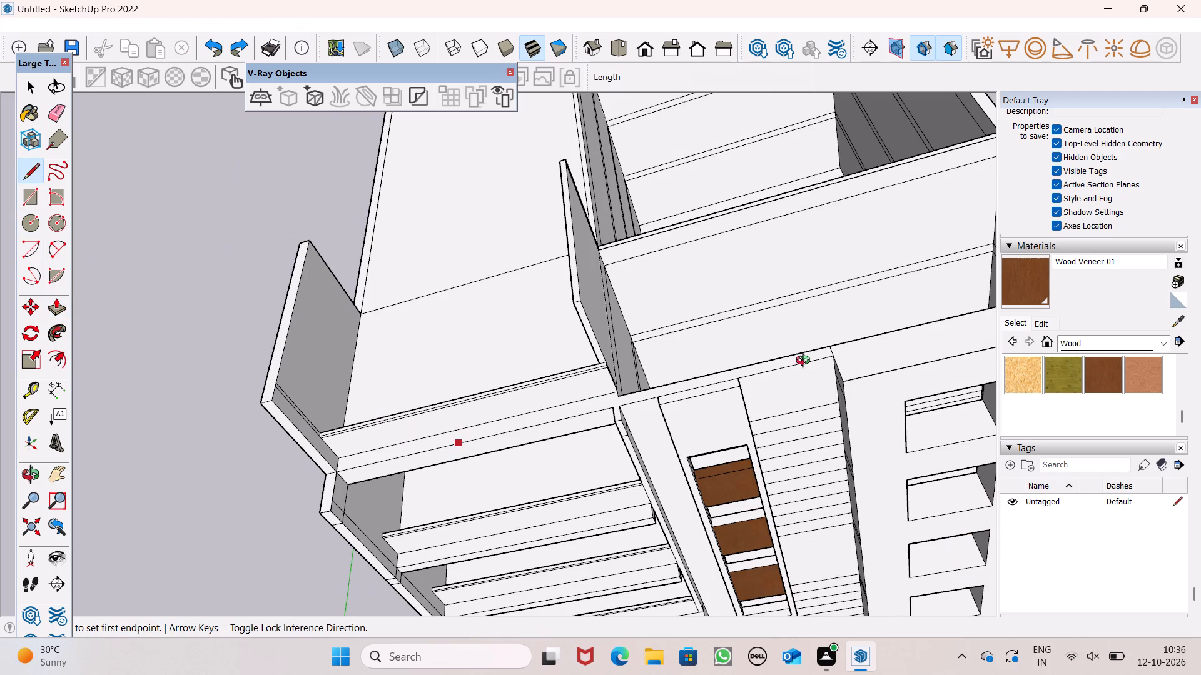
{"action": "scroll", "coordinate": [579, 212], "scroll_direction": "up", "scroll_amount": 8}
{"action": "scroll", "coordinate": [574, 244], "scroll_direction": "down", "scroll_amount": 6}
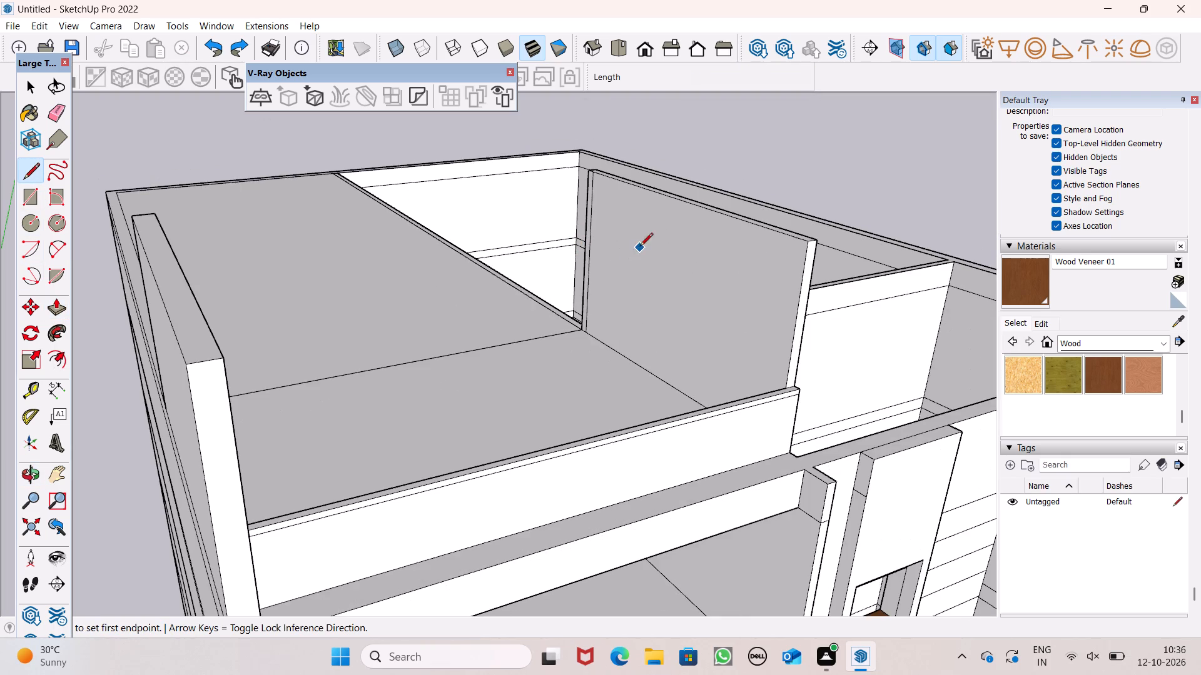
{"action": "middle_click_drag", "start_coordinate": [646, 248], "coordinate": [704, 218]}
{"action": "scroll", "coordinate": [569, 129], "scroll_direction": "up", "scroll_amount": 6}
{"action": "scroll", "coordinate": [579, 181], "scroll_direction": "down", "scroll_amount": 2}
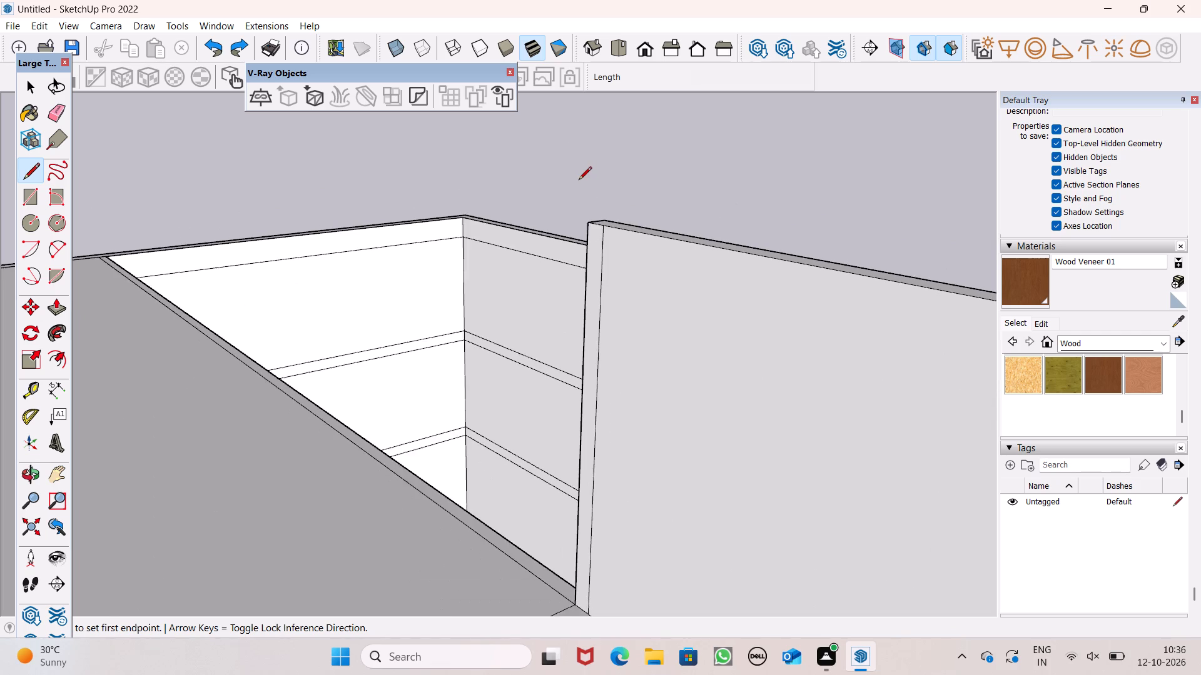
{"action": "scroll", "coordinate": [579, 181], "scroll_direction": "down", "scroll_amount": 1}
{"action": "middle_click_drag", "start_coordinate": [627, 260], "coordinate": [686, 232]}
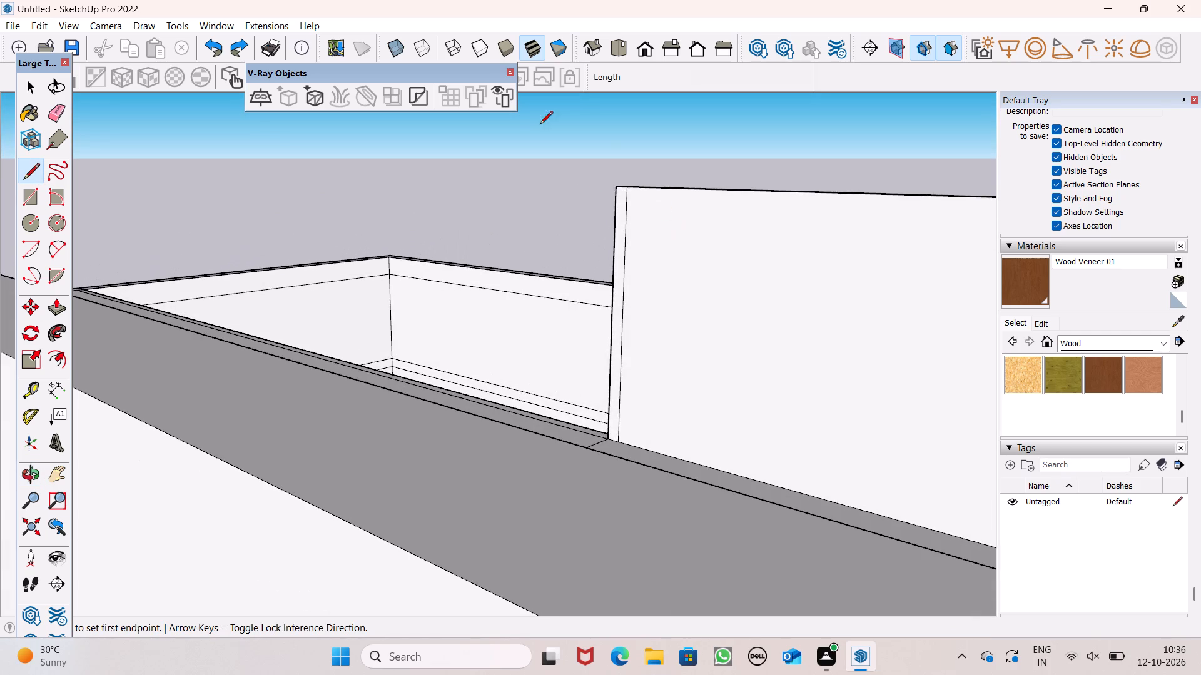
{"action": "scroll", "coordinate": [524, 136], "scroll_direction": "down", "scroll_amount": 3}
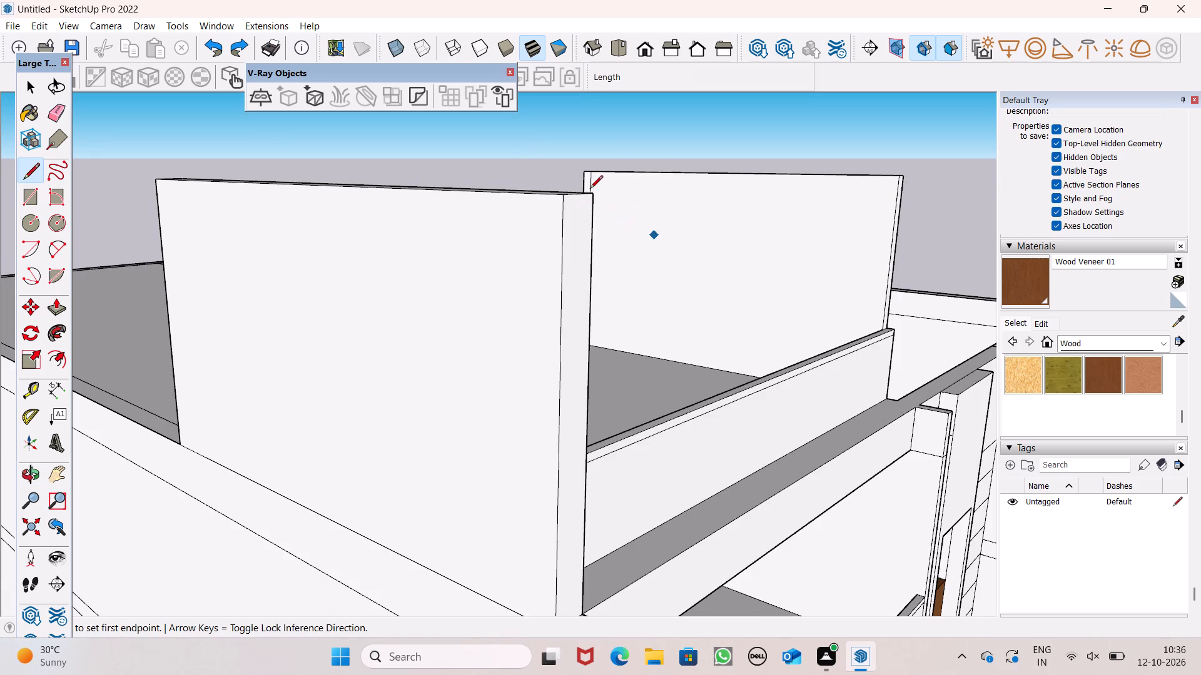
{"action": "scroll", "coordinate": [586, 184], "scroll_direction": "up", "scroll_amount": 4}
{"action": "left_click", "coordinate": [585, 184]}
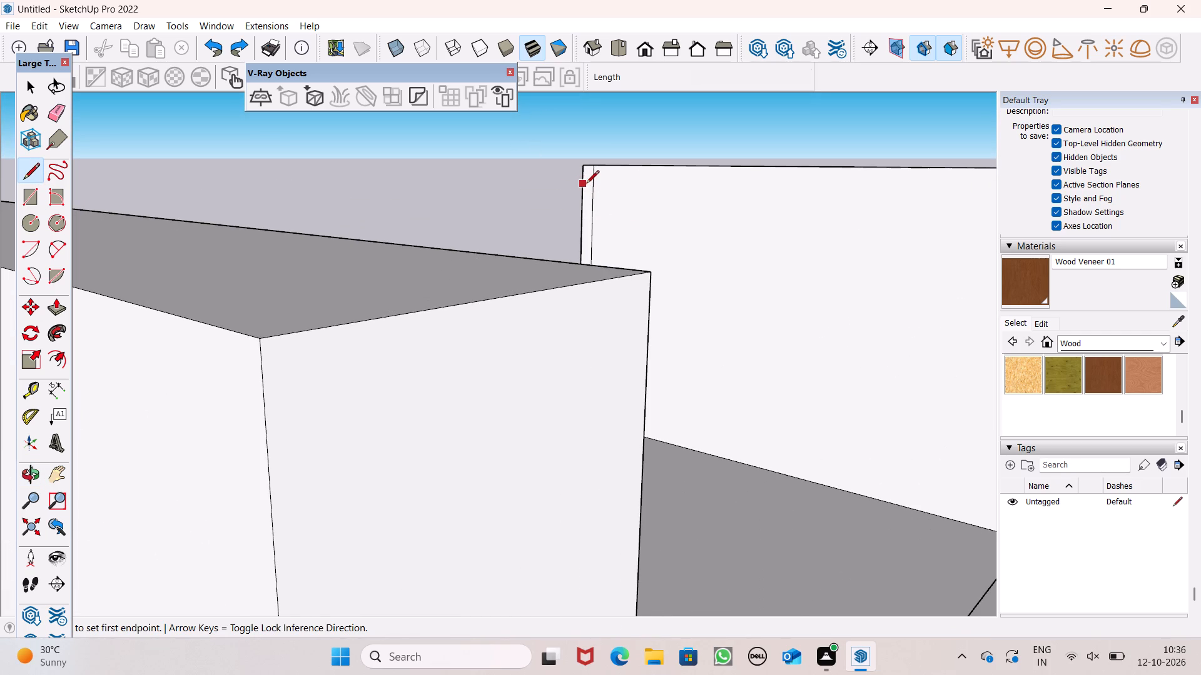
{"action": "scroll", "coordinate": [629, 194], "scroll_direction": "down", "scroll_amount": 6}
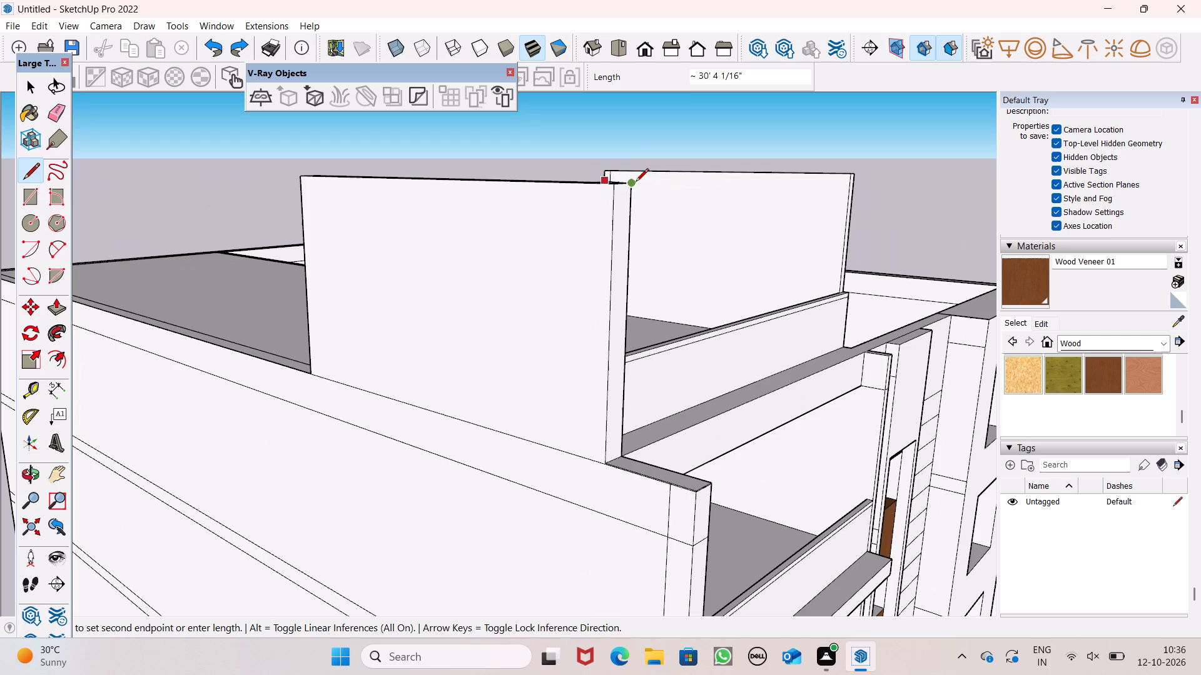
{"action": "scroll", "coordinate": [853, 181], "scroll_direction": "up", "scroll_amount": 5}
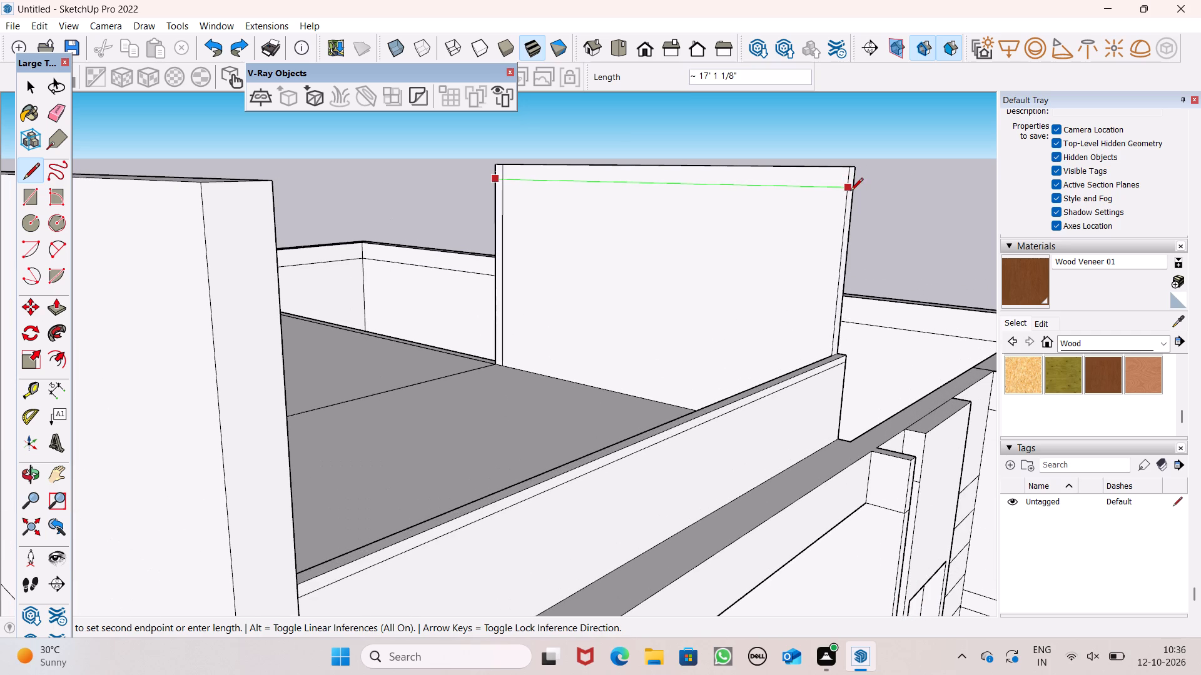
{"action": "scroll", "coordinate": [851, 184], "scroll_direction": "up", "scroll_amount": 8}
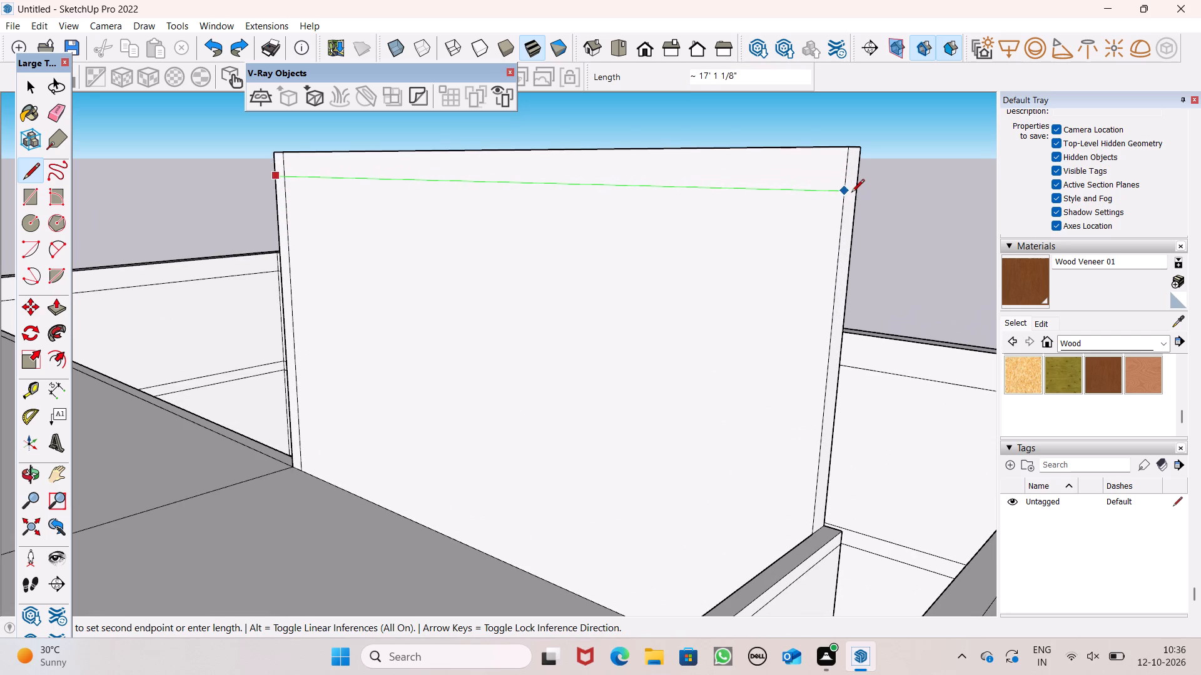
{"action": "left_click", "coordinate": [846, 194]}
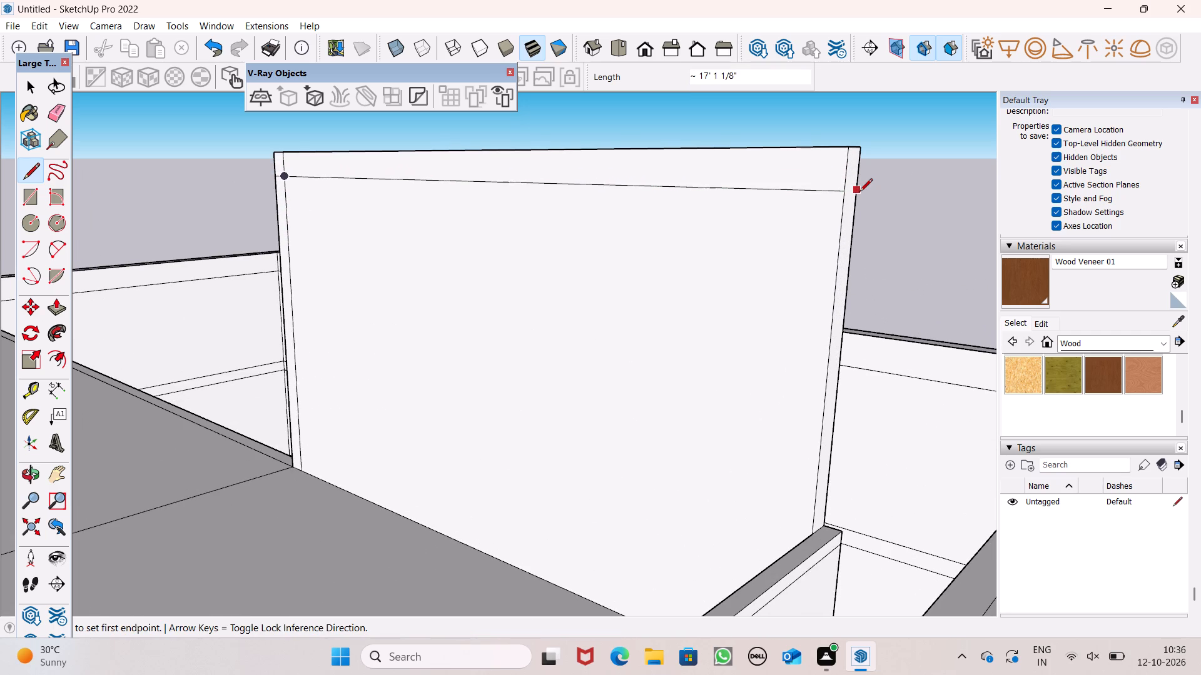
{"action": "left_click", "coordinate": [842, 193]}
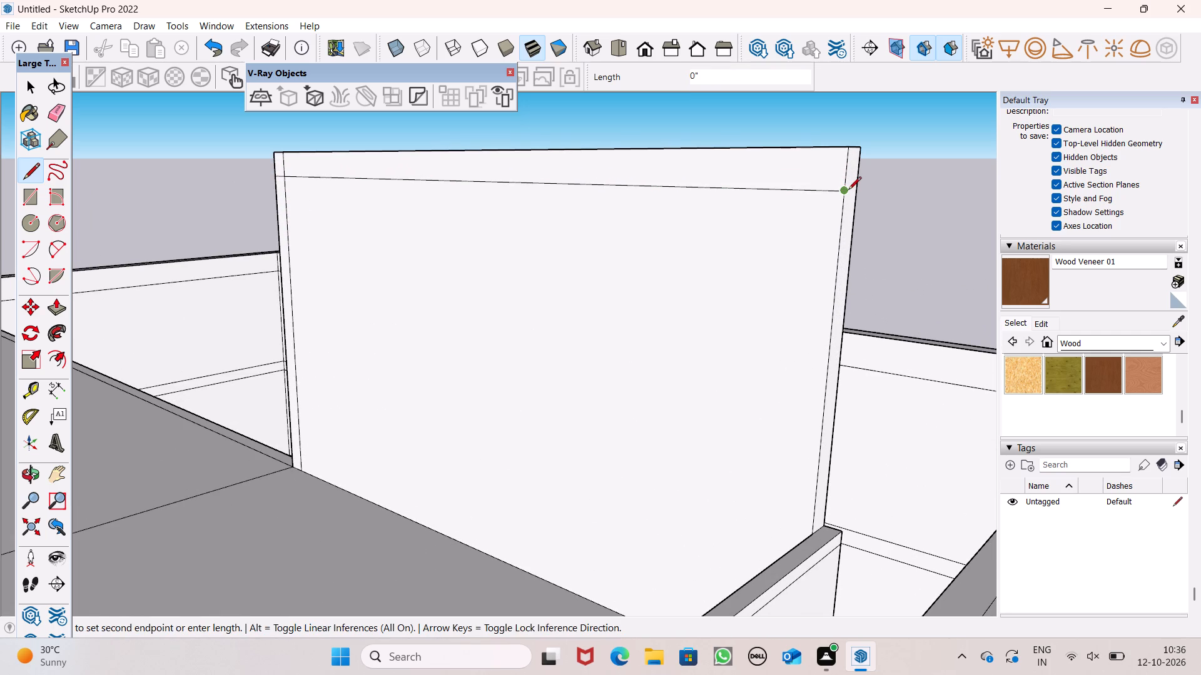
{"action": "left_click", "coordinate": [855, 191]}
Pull the inner side wall's top strip about 10' 9" and a further 13' to form a slab reaching the outer side wall.
{"action": "middle_click_drag", "start_coordinate": [846, 214], "coordinate": [847, 259]}
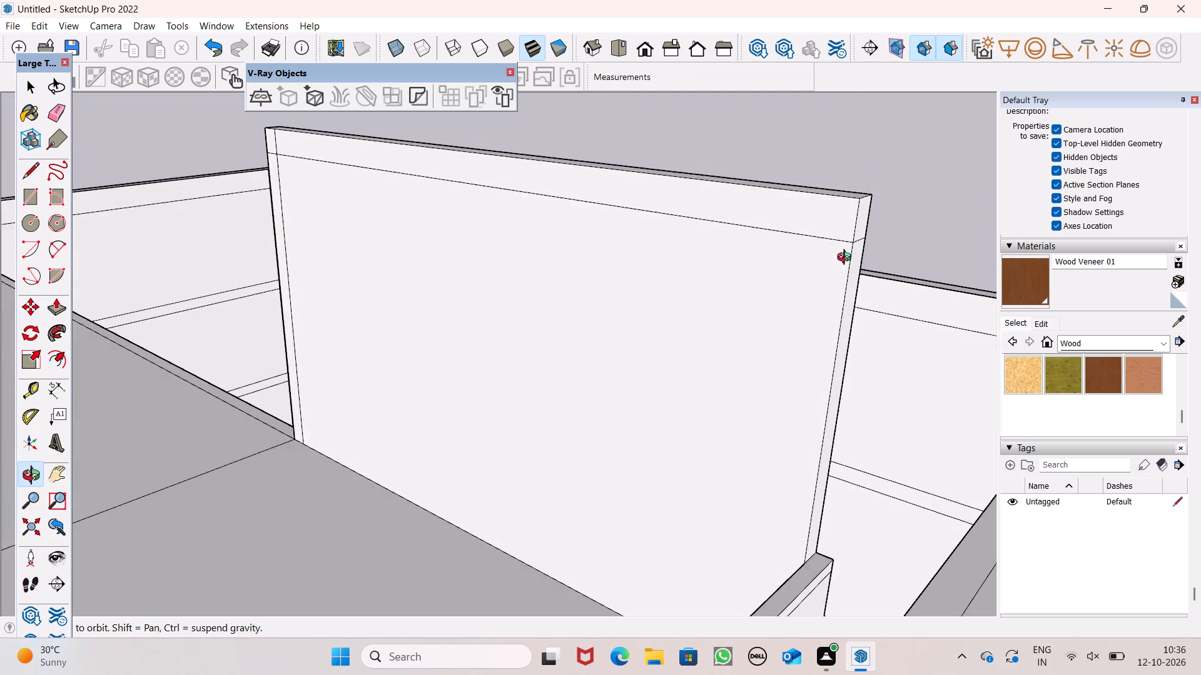
{"action": "middle_click_drag", "start_coordinate": [847, 259], "coordinate": [844, 271]}
{"action": "scroll", "coordinate": [864, 284], "scroll_direction": "up", "scroll_amount": 2}
{"action": "key", "text": "space"}
{"action": "scroll", "coordinate": [729, 175], "scroll_direction": "down", "scroll_amount": 7}
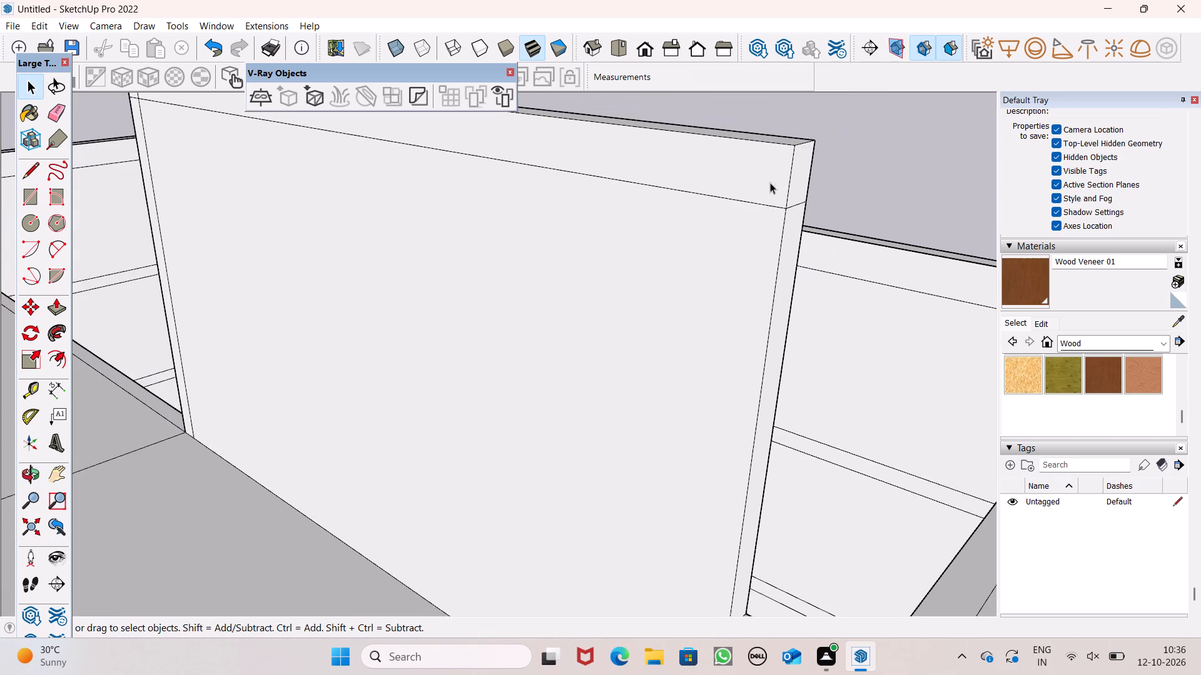
{"action": "scroll", "coordinate": [771, 182], "scroll_direction": "down", "scroll_amount": 6}
{"action": "left_click_drag", "start_coordinate": [54, 314], "coordinate": [71, 308]}
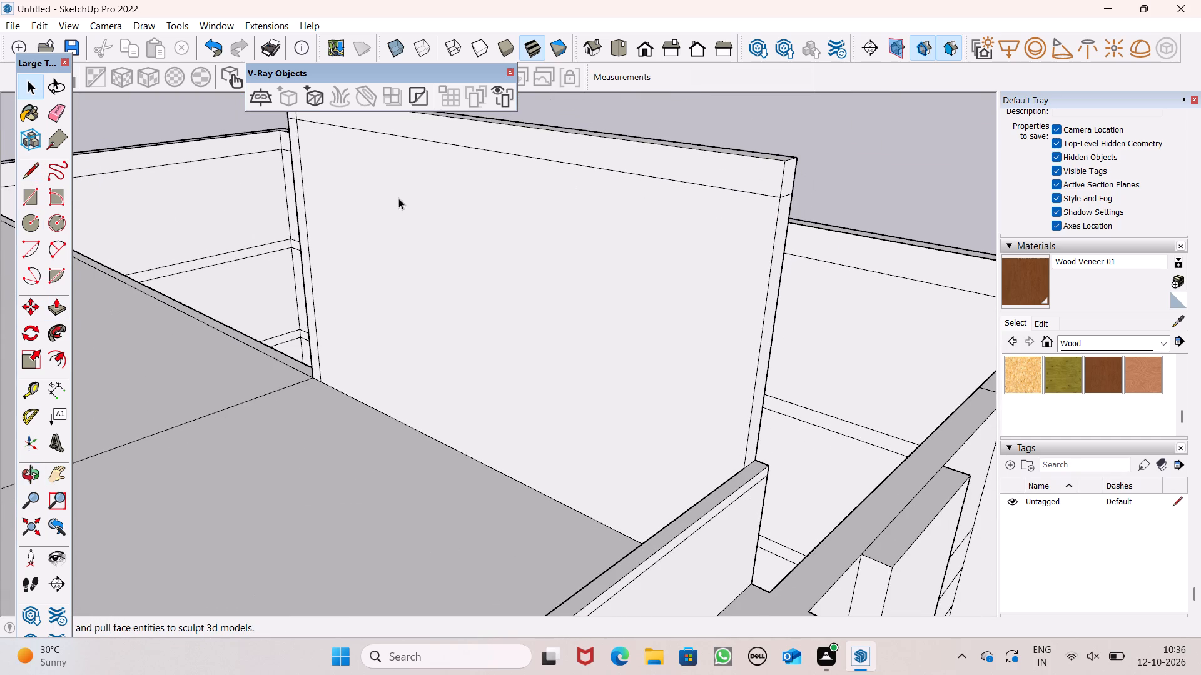
{"action": "left_click", "coordinate": [58, 305]}
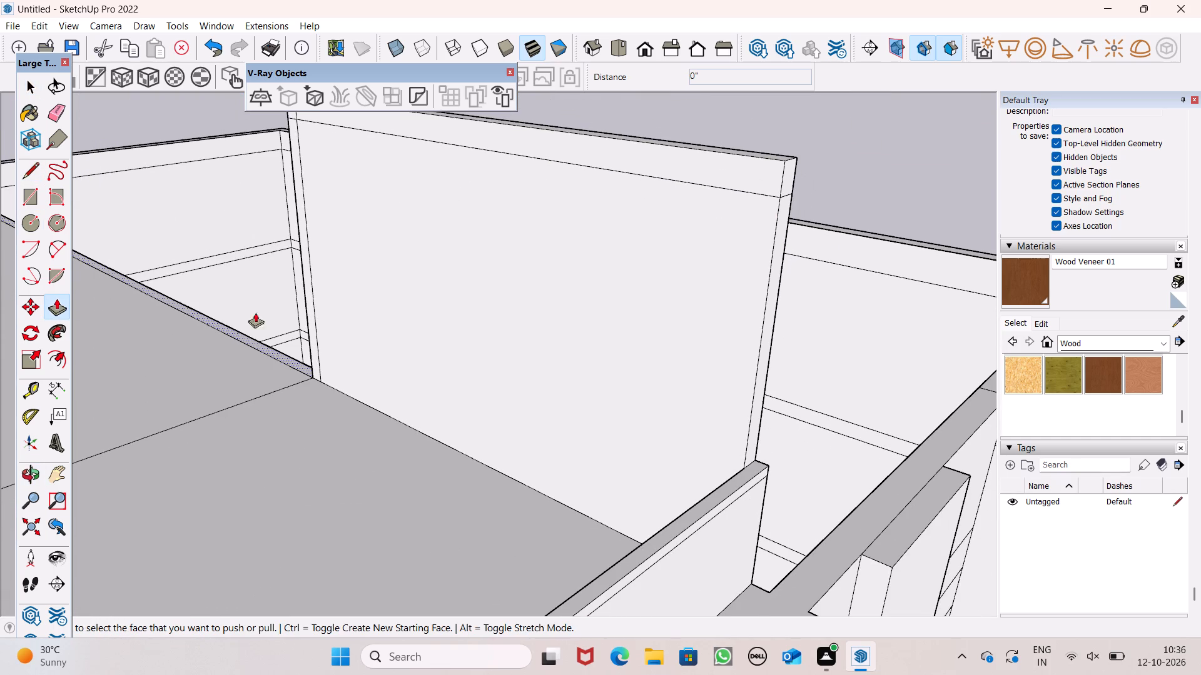
{"action": "left_click_drag", "start_coordinate": [614, 152], "coordinate": [252, 336]}
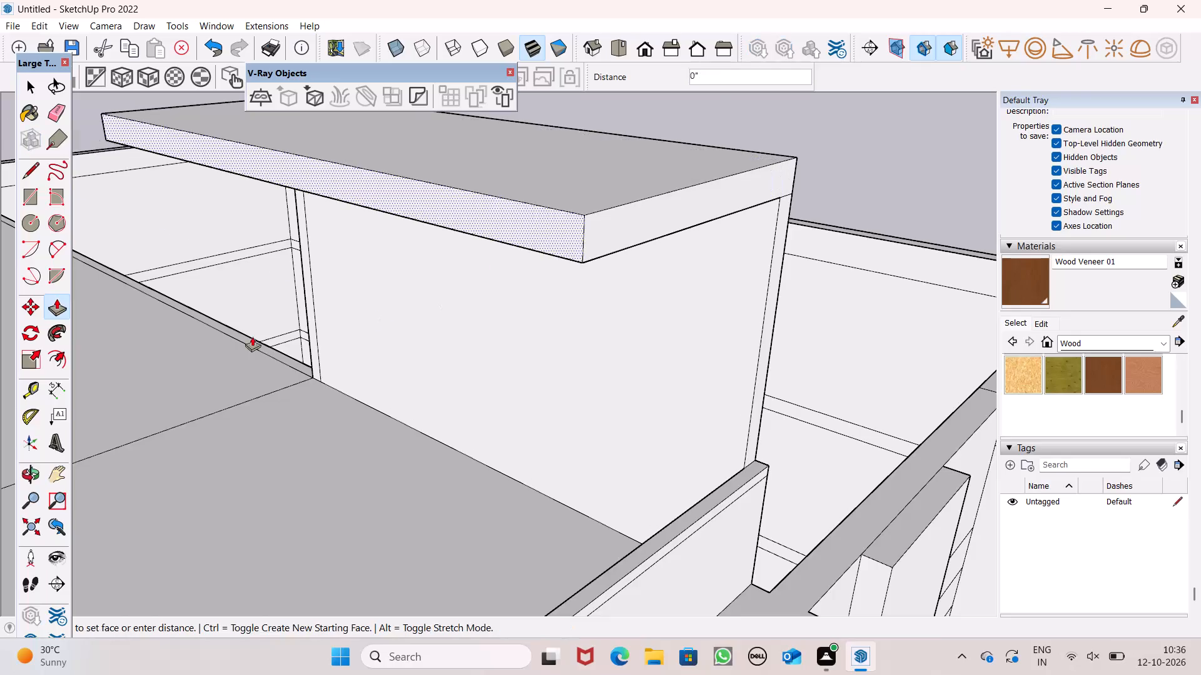
{"action": "left_click_drag", "start_coordinate": [252, 336], "coordinate": [171, 339]}
{"action": "scroll", "coordinate": [454, 177], "scroll_direction": "down", "scroll_amount": 11}
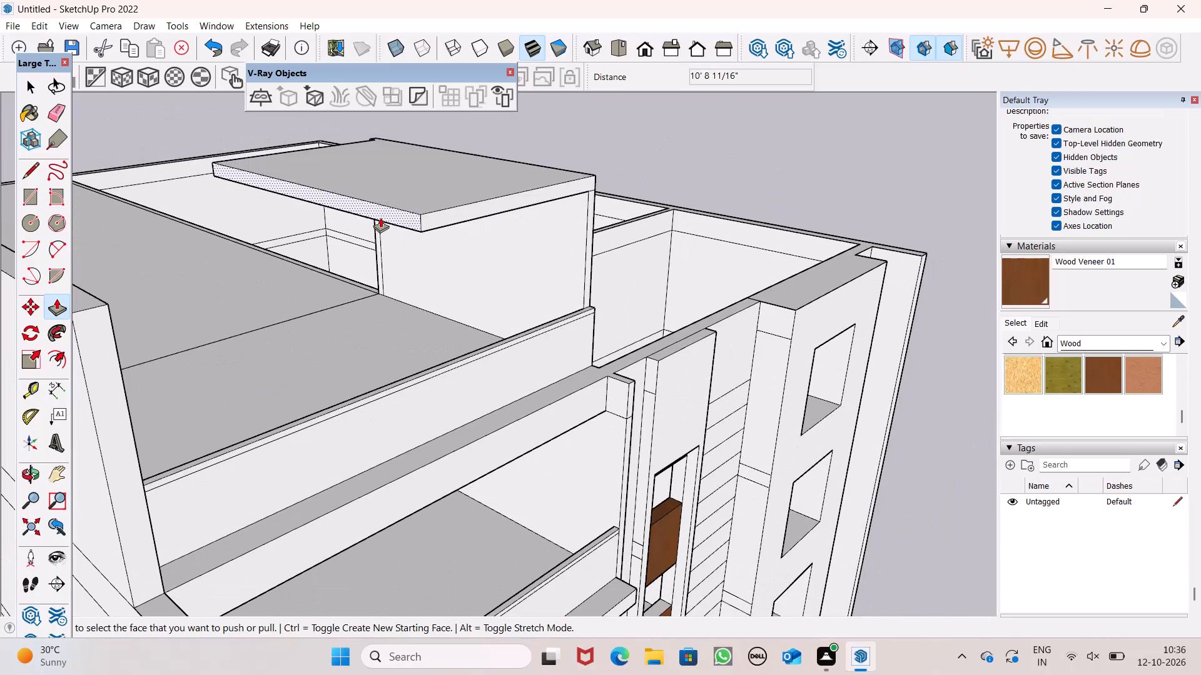
{"action": "left_click_drag", "start_coordinate": [380, 217], "coordinate": [101, 287]}
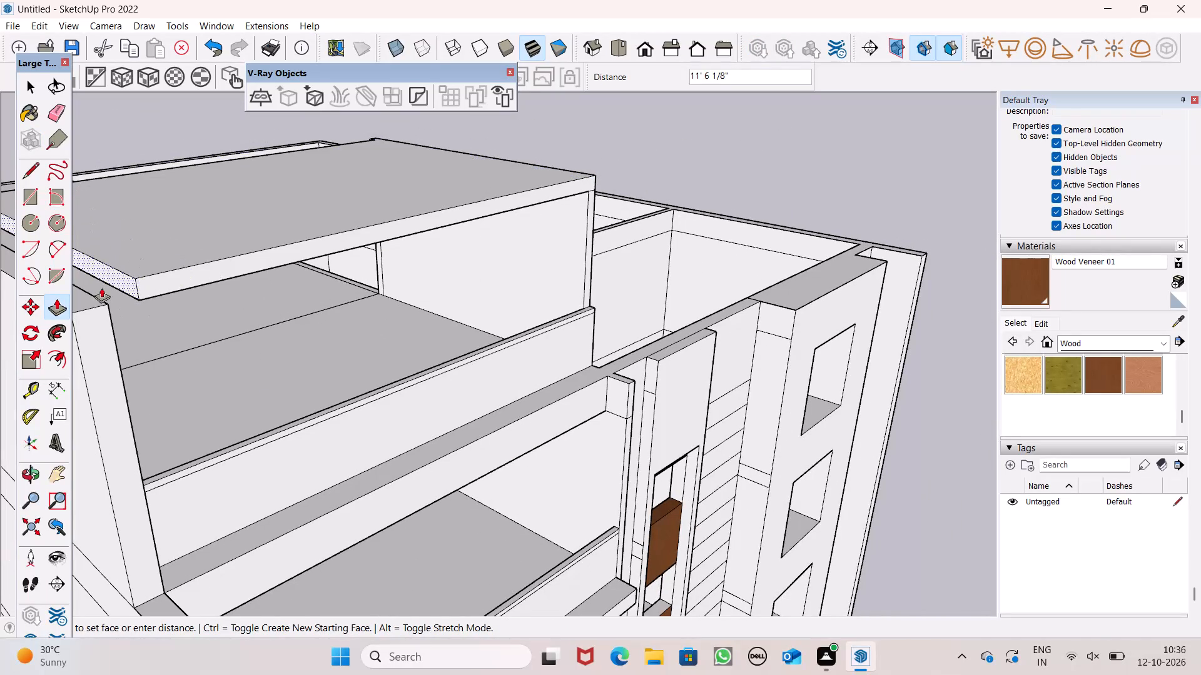
{"action": "left_click_drag", "start_coordinate": [101, 287], "coordinate": [84, 294]}
Pull the new top slab's front edge forward by 4" and a further 1' 5", in line with the outer side wall's front.
{"action": "scroll", "coordinate": [368, 239], "scroll_direction": "down", "scroll_amount": 7}
{"action": "middle_click_drag", "start_coordinate": [355, 276], "coordinate": [172, 262]}
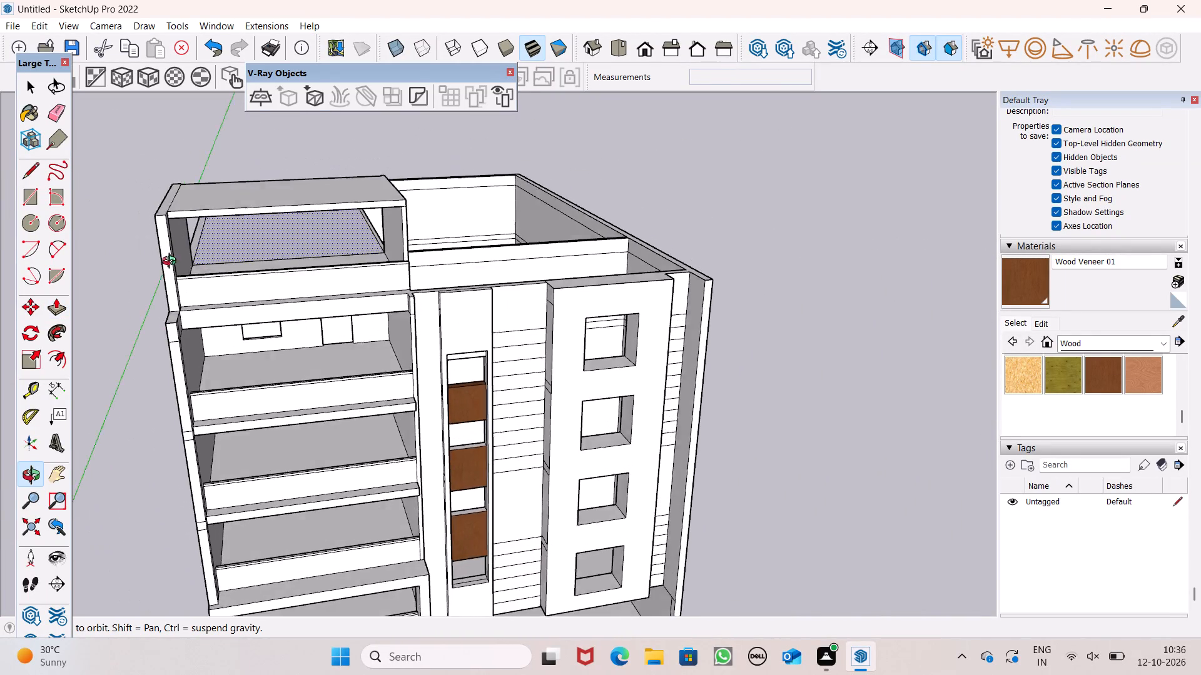
{"action": "middle_click_drag", "start_coordinate": [172, 262], "coordinate": [153, 223]}
{"action": "scroll", "coordinate": [186, 157], "scroll_direction": "up", "scroll_amount": 5}
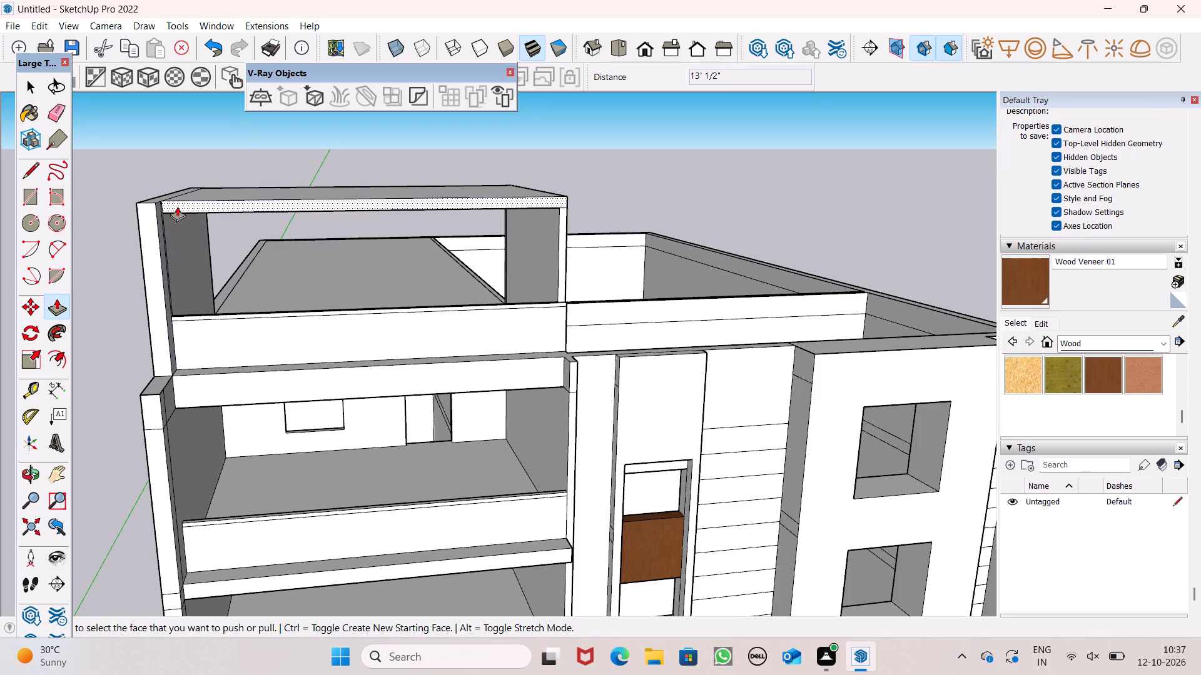
{"action": "left_click_drag", "start_coordinate": [177, 205], "coordinate": [150, 229]}
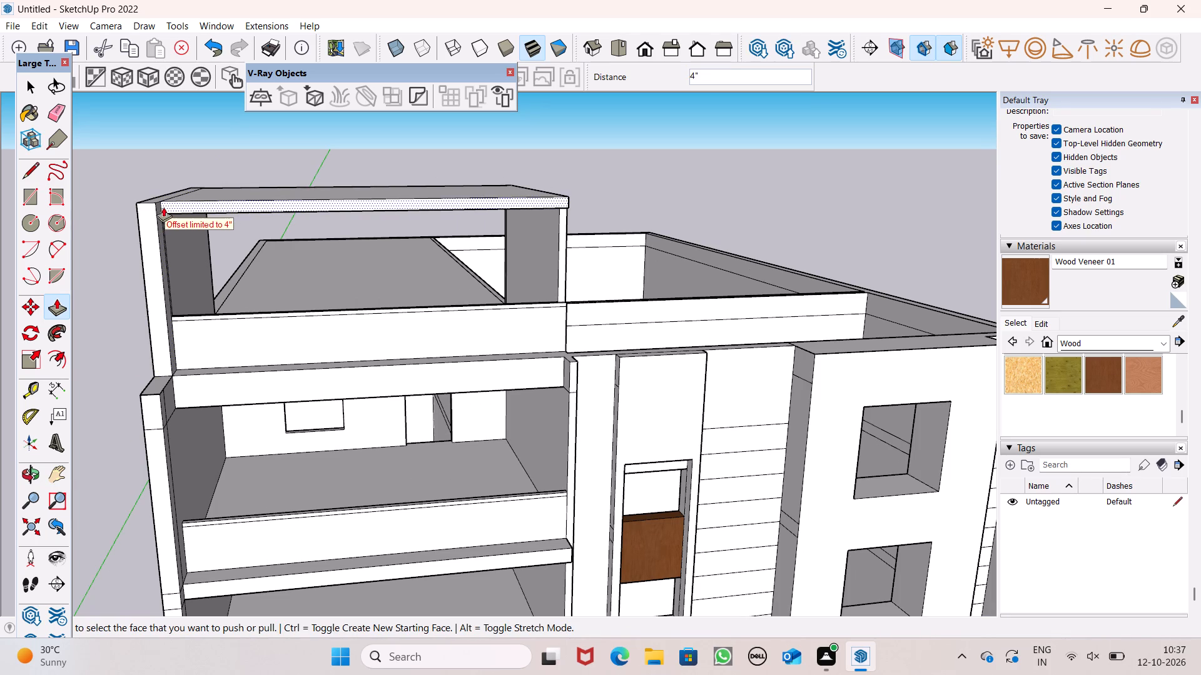
{"action": "scroll", "coordinate": [163, 208], "scroll_direction": "up", "scroll_amount": 5}
{"action": "left_click_drag", "start_coordinate": [174, 206], "coordinate": [154, 223]}
Draw a line about 4" long at the foot of the inner side wall's front end, beside the parapet.
{"action": "scroll", "coordinate": [203, 189], "scroll_direction": "down", "scroll_amount": 3}
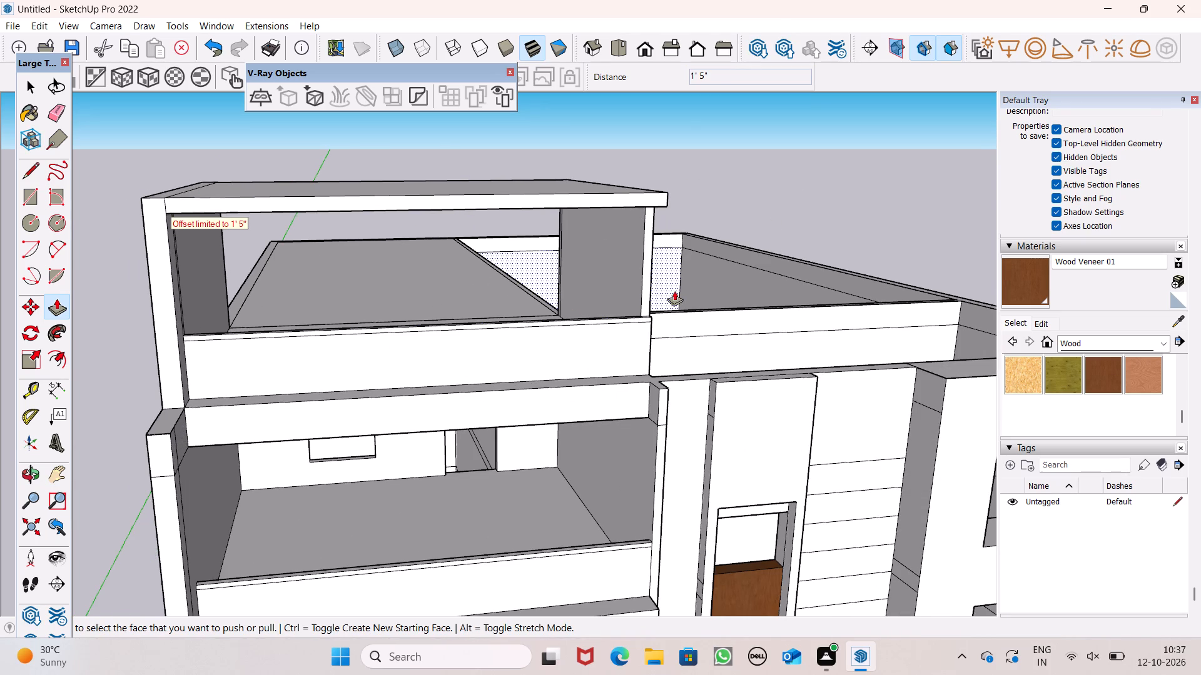
{"action": "scroll", "coordinate": [674, 291], "scroll_direction": "down", "scroll_amount": 4}
{"action": "middle_click_drag", "start_coordinate": [682, 334], "coordinate": [567, 321]}
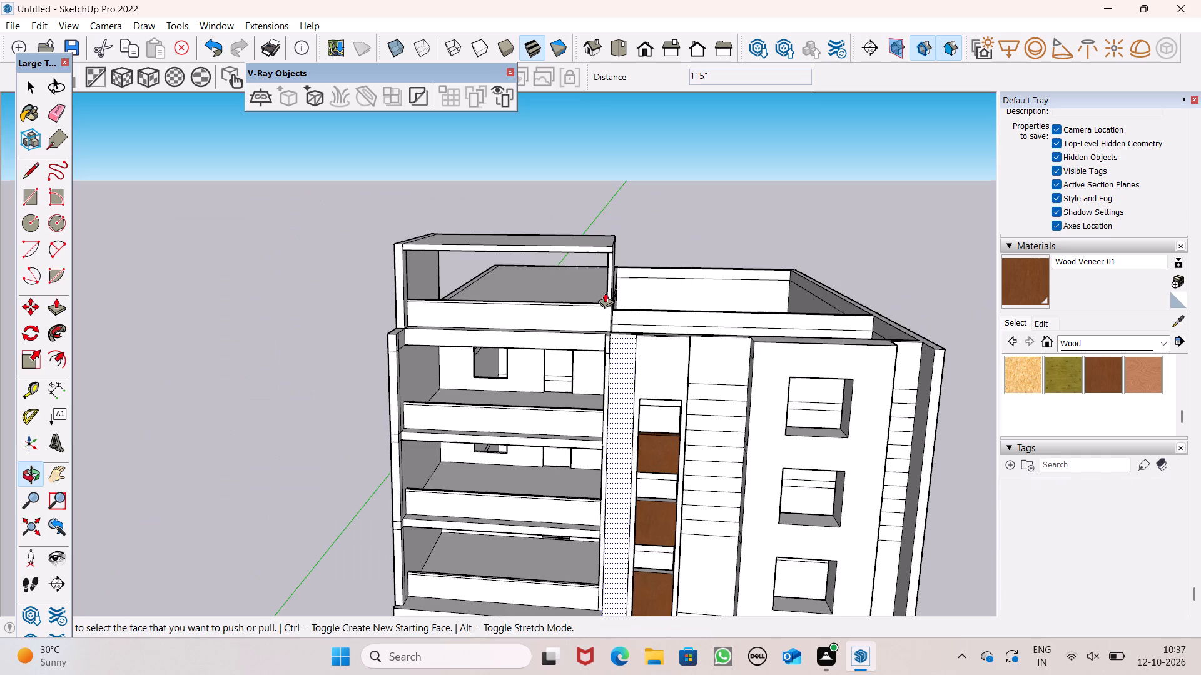
{"action": "scroll", "coordinate": [610, 294], "scroll_direction": "down", "scroll_amount": 1}
{"action": "scroll", "coordinate": [614, 332], "scroll_direction": "up", "scroll_amount": 7}
{"action": "middle_click_drag", "start_coordinate": [588, 372], "coordinate": [558, 452]}
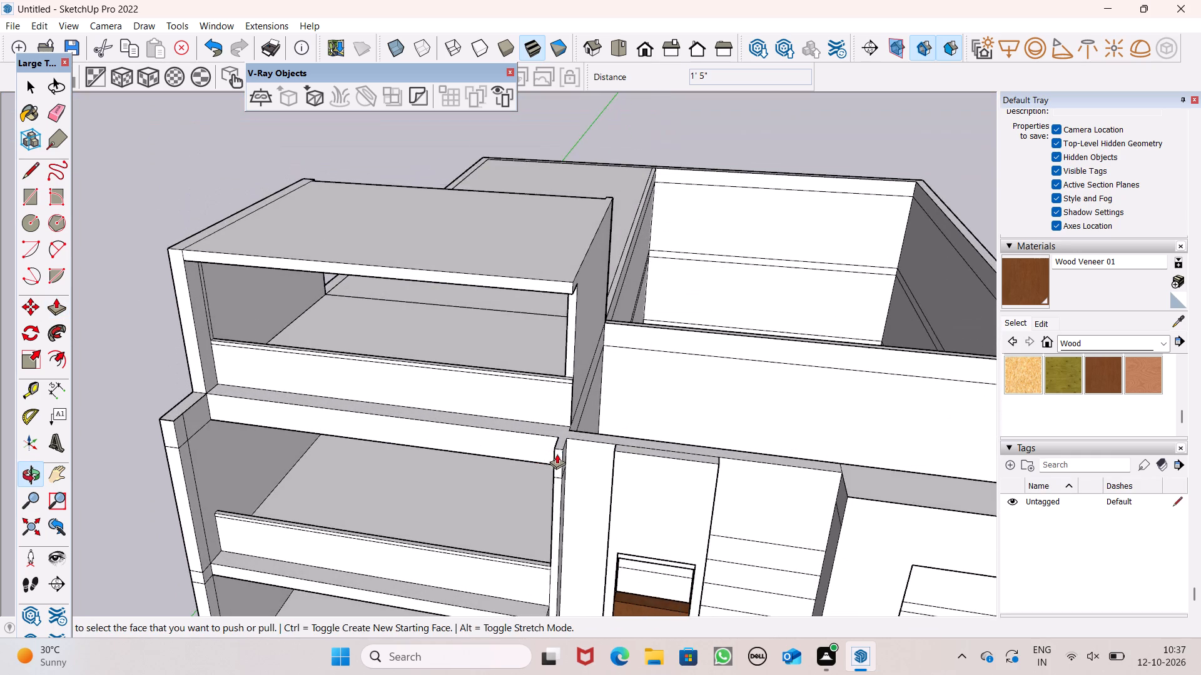
{"action": "scroll", "coordinate": [556, 450], "scroll_direction": "up", "scroll_amount": 8}
{"action": "middle_click_drag", "start_coordinate": [604, 389], "coordinate": [467, 442]}
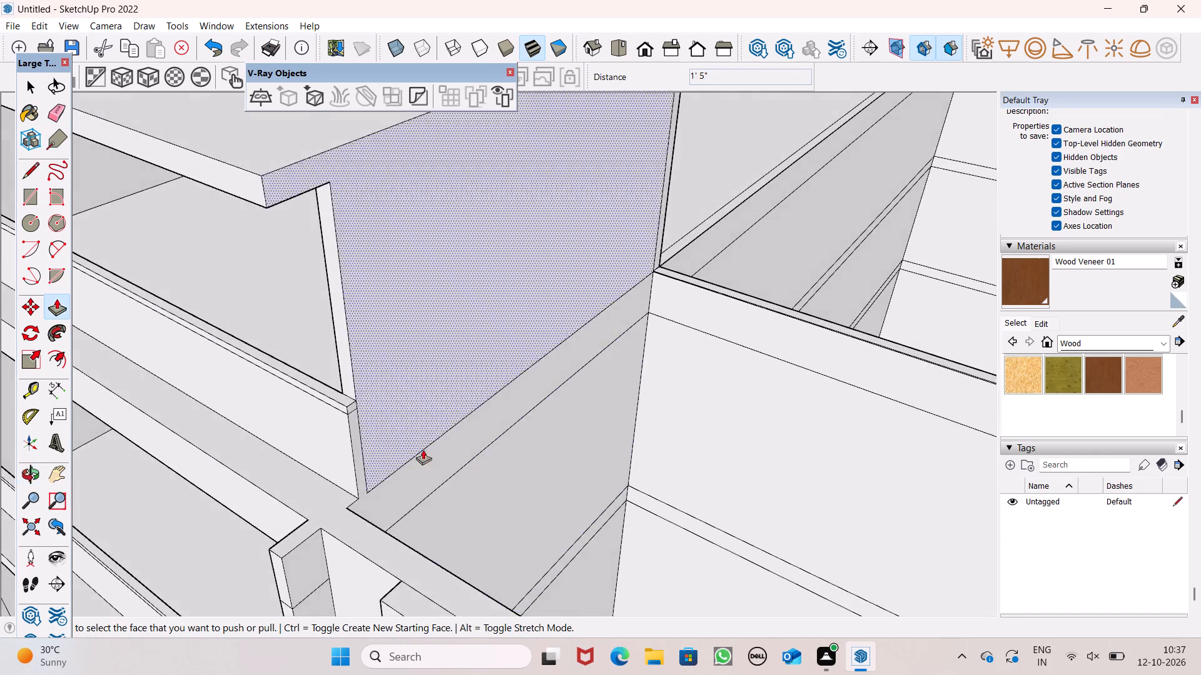
{"action": "scroll", "coordinate": [387, 479], "scroll_direction": "up", "scroll_amount": 6}
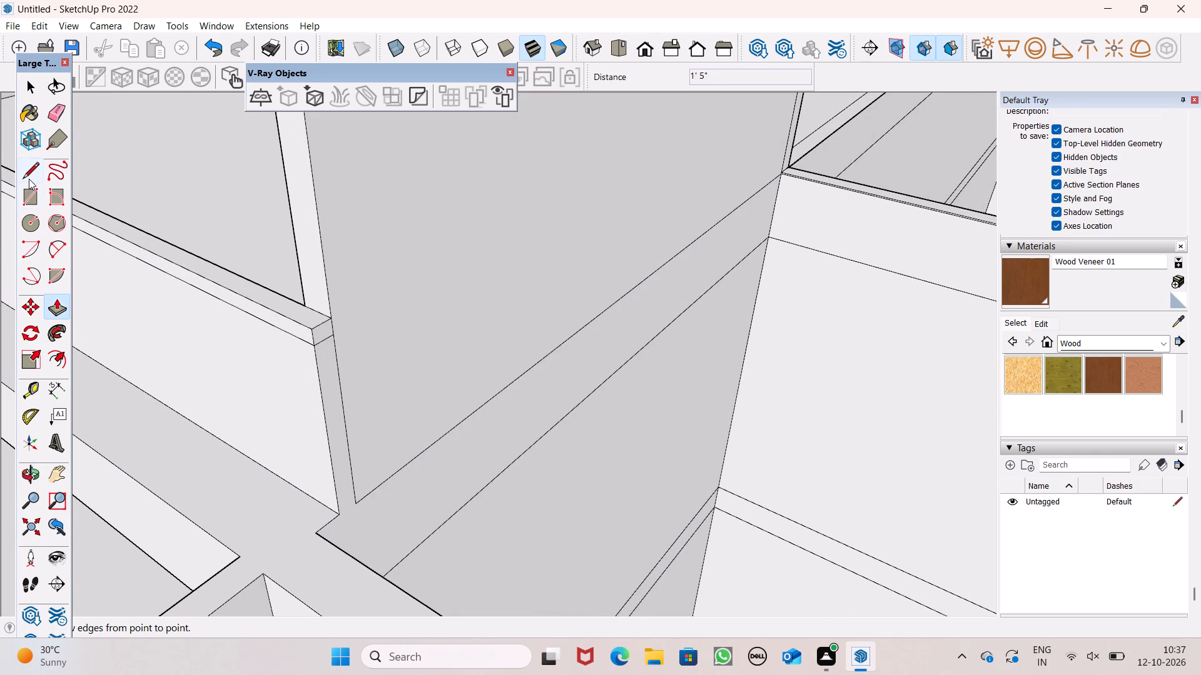
{"action": "left_click", "coordinate": [28, 177]}
{"action": "left_click_drag", "start_coordinate": [338, 518], "coordinate": [351, 509]}
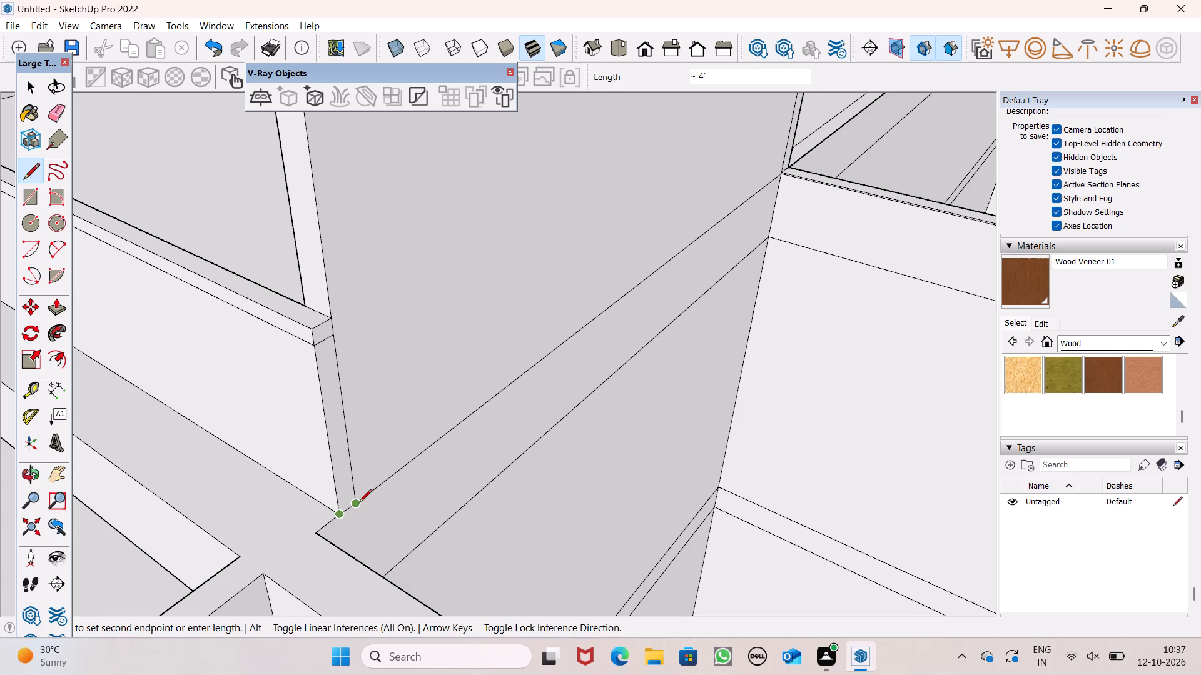
{"action": "left_click", "coordinate": [359, 502]}
Push the parapet's end face and its cap back by about 1' 1 9/16" beside the inner side wall.
{"action": "left_click", "coordinate": [51, 305]}
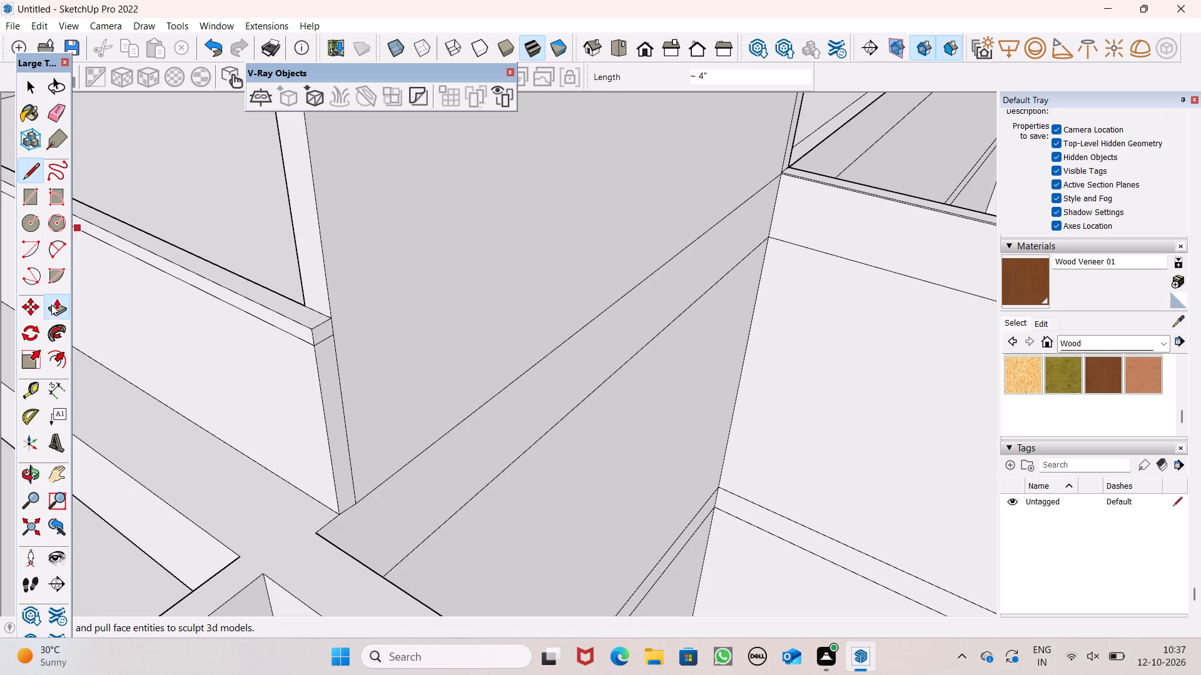
{"action": "left_click_drag", "start_coordinate": [330, 393], "coordinate": [282, 354]}
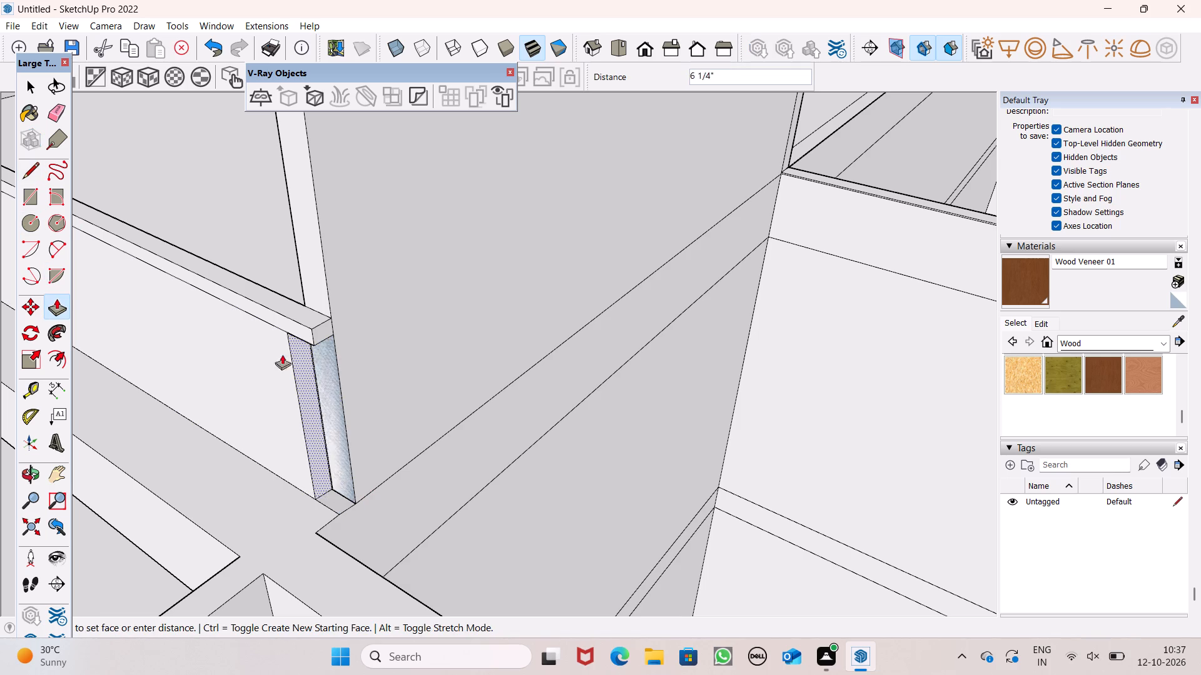
{"action": "left_click_drag", "start_coordinate": [282, 354], "coordinate": [278, 359]}
{"action": "left_click_drag", "start_coordinate": [319, 331], "coordinate": [270, 306]}
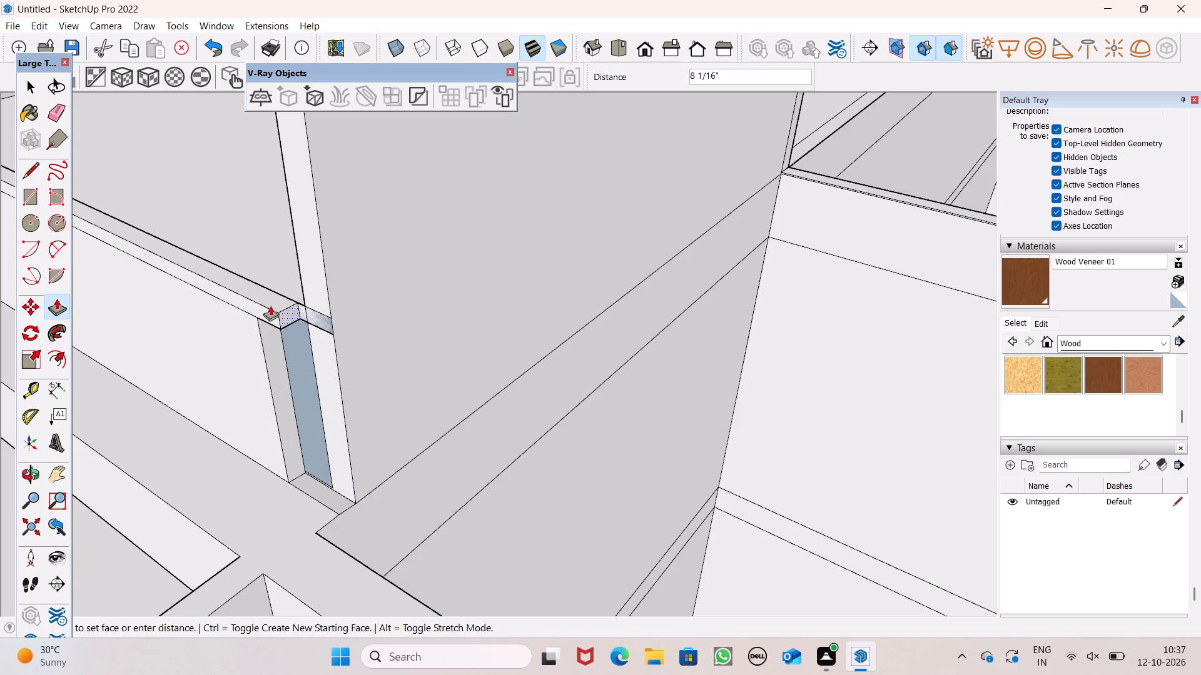
{"action": "left_click_drag", "start_coordinate": [270, 306], "coordinate": [252, 303]}
Erase the leftover edges and backing face in the gap between the shortened parapet and the inner side wall.
{"action": "scroll", "coordinate": [320, 260], "scroll_direction": "down", "scroll_amount": 2}
{"action": "scroll", "coordinate": [312, 303], "scroll_direction": "up", "scroll_amount": 7}
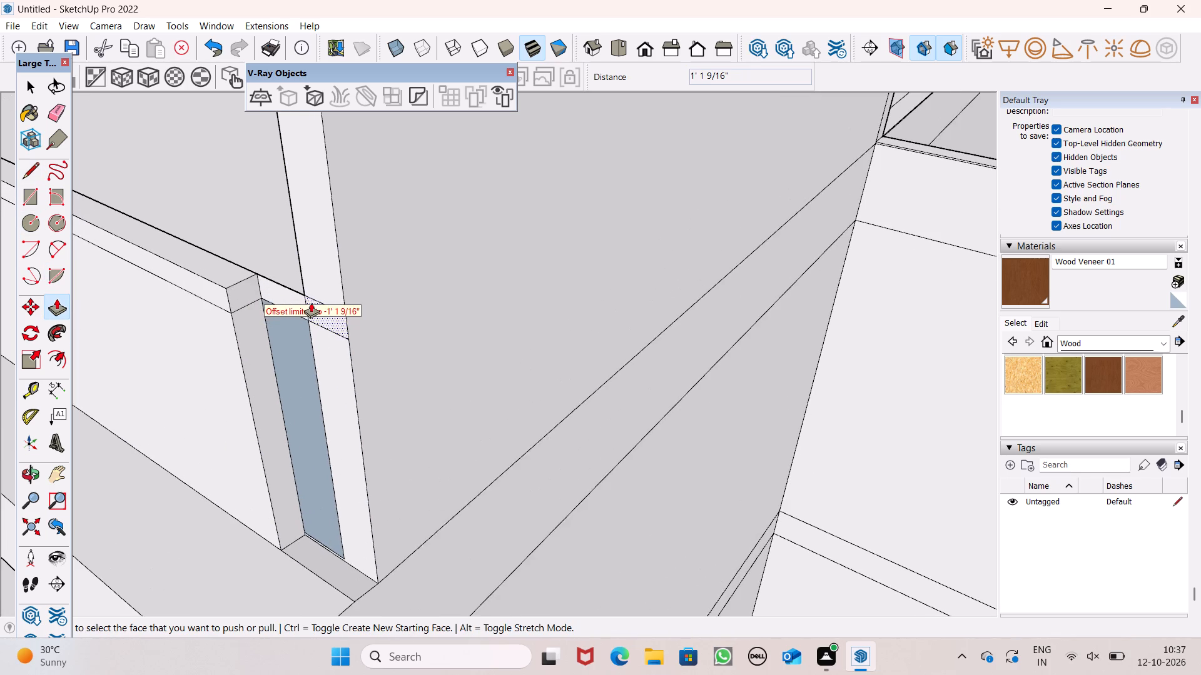
{"action": "middle_click_drag", "start_coordinate": [364, 308], "coordinate": [470, 274]}
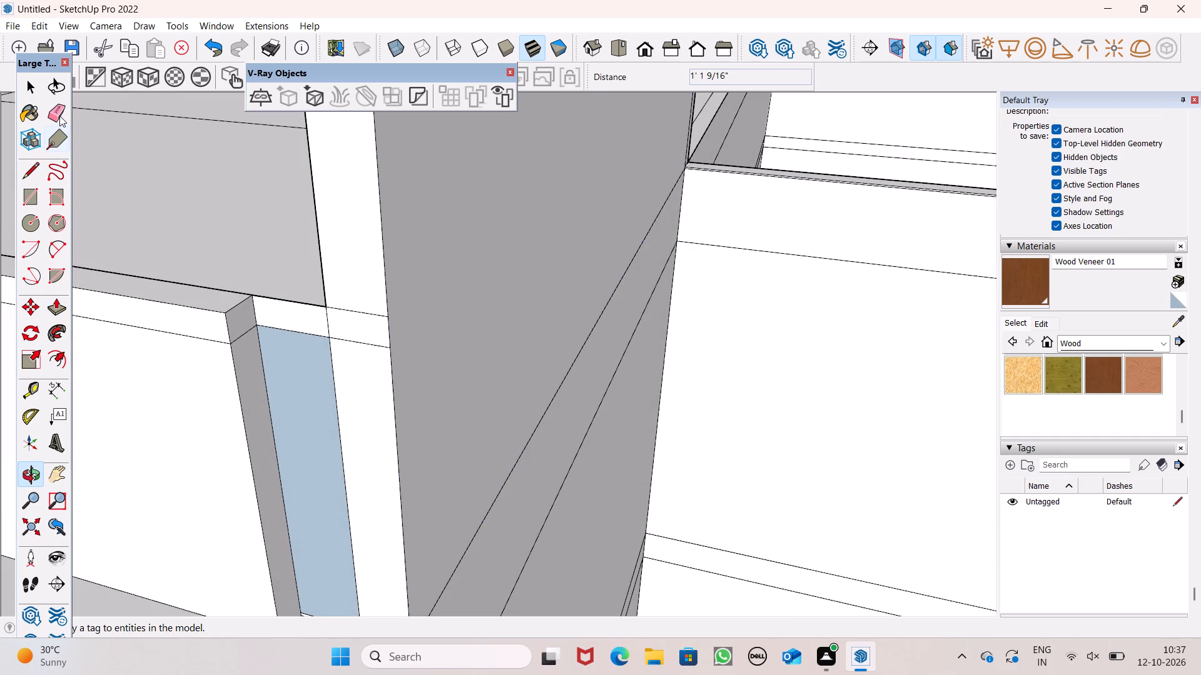
{"action": "left_click", "coordinate": [59, 116]}
{"action": "left_click_drag", "start_coordinate": [287, 294], "coordinate": [284, 310]}
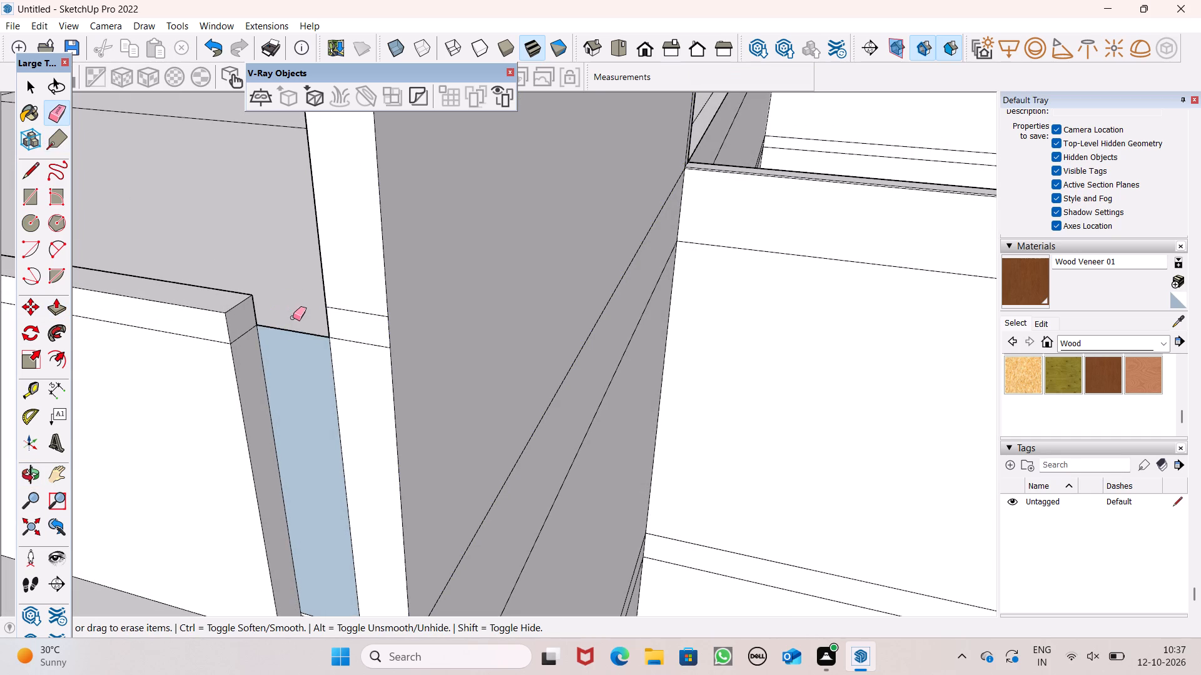
{"action": "left_click_drag", "start_coordinate": [343, 310], "coordinate": [352, 349]}
{"action": "scroll", "coordinate": [383, 266], "scroll_direction": "down", "scroll_amount": 7}
{"action": "middle_click_drag", "start_coordinate": [409, 319], "coordinate": [412, 322]}
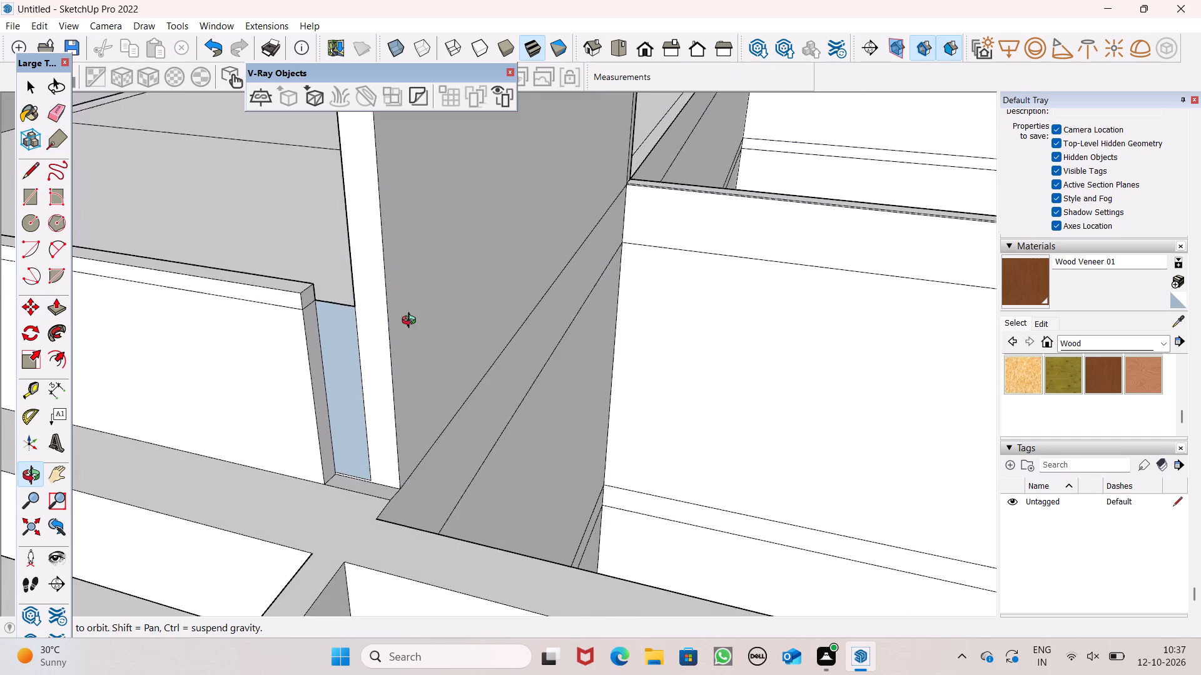
{"action": "middle_click_drag", "start_coordinate": [412, 322], "coordinate": [559, 237]}
{"action": "left_click_drag", "start_coordinate": [340, 304], "coordinate": [343, 320]}
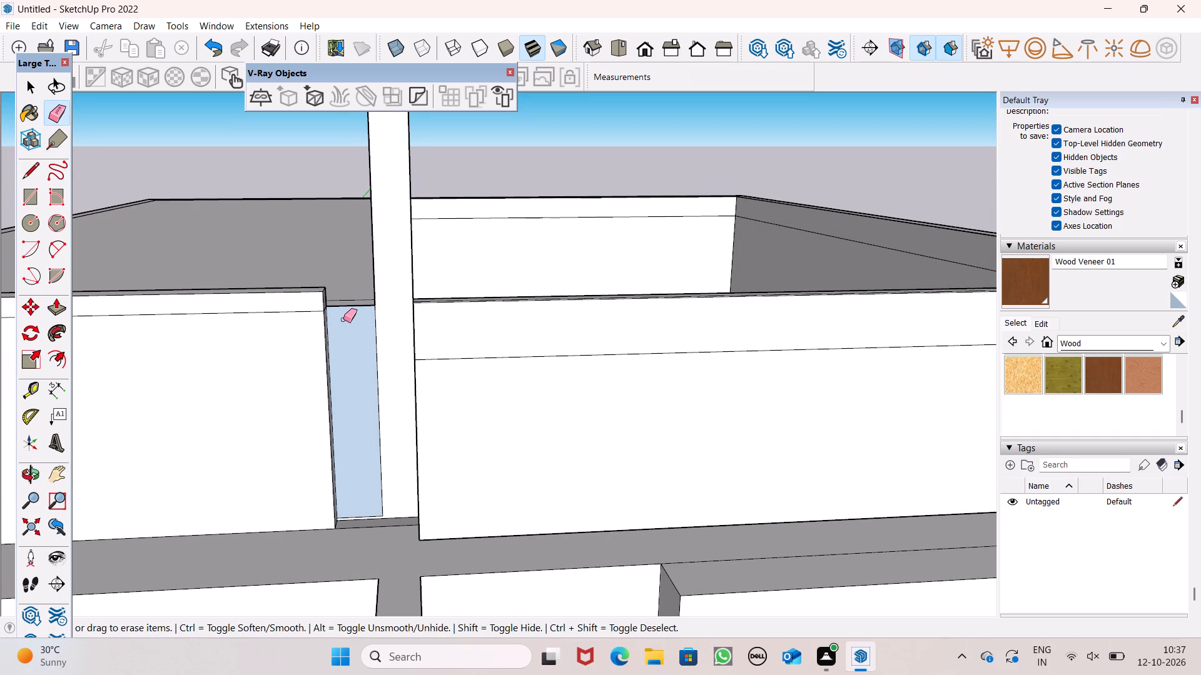
{"action": "key", "text": "space"}
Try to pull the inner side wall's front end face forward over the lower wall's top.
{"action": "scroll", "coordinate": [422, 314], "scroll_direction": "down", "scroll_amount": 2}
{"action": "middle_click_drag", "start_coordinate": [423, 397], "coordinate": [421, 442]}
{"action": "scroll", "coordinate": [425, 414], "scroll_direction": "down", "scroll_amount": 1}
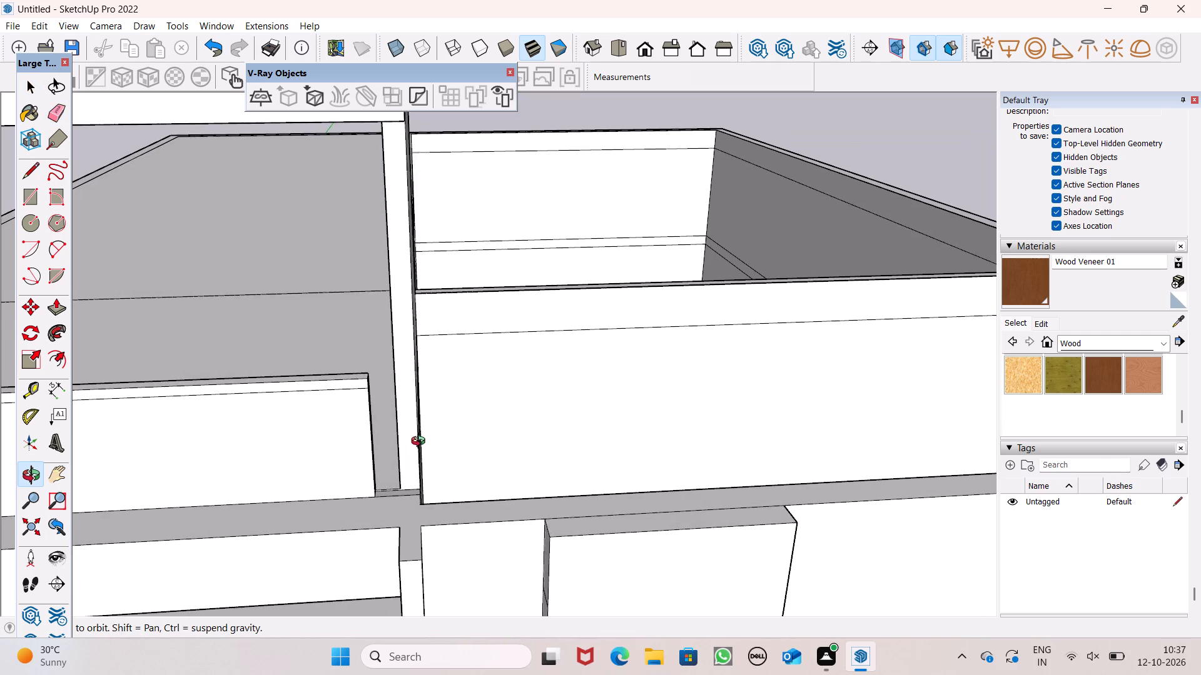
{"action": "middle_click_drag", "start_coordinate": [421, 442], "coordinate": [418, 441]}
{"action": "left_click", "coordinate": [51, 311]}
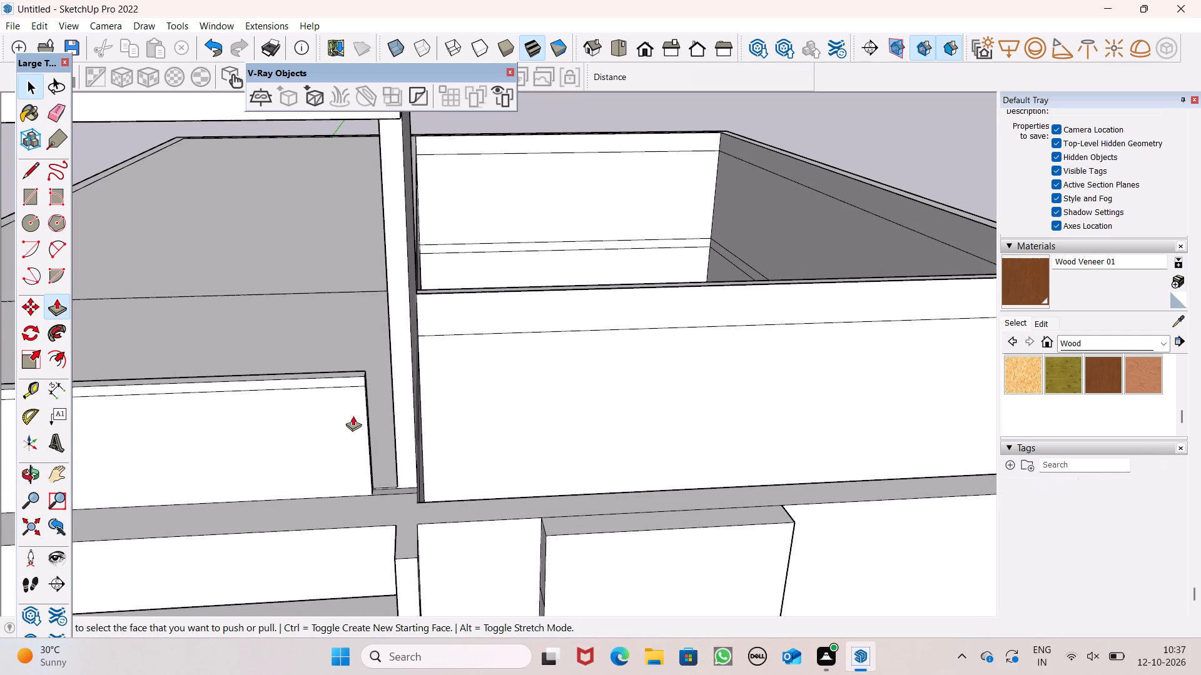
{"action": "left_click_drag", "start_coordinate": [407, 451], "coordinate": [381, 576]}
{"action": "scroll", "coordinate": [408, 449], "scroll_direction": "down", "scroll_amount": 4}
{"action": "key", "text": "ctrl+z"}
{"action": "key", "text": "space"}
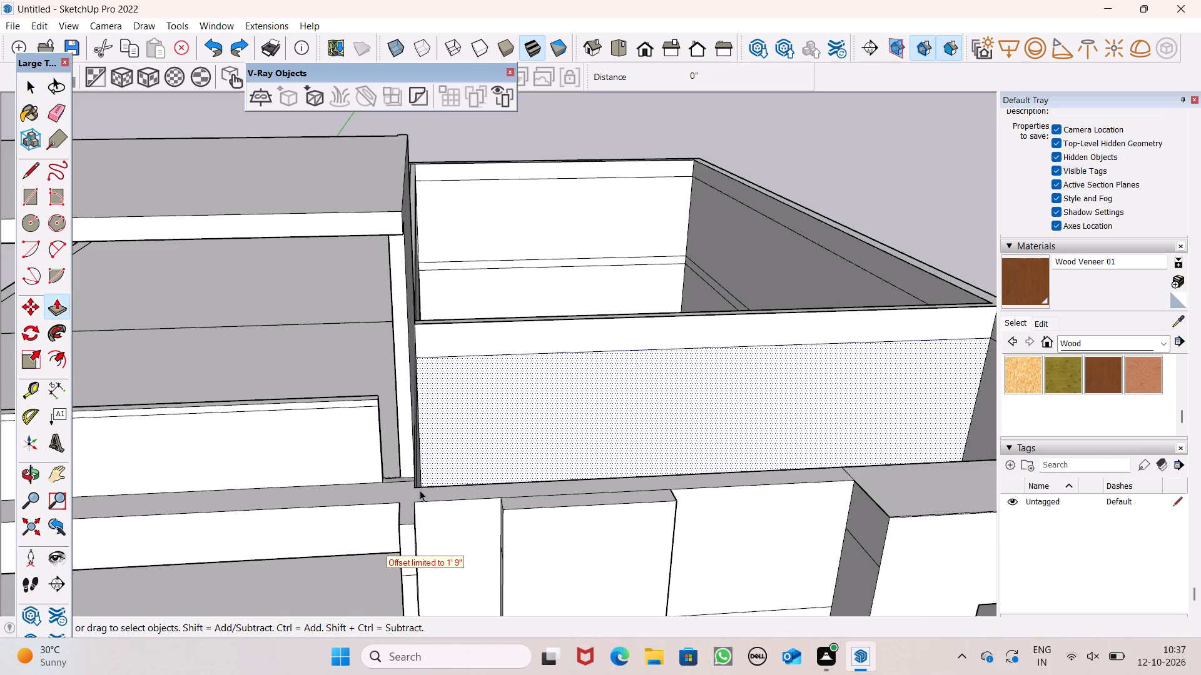
Push the roof floor down by 7/16", level with the ledge in the gap beside the inner side wall.
{"action": "middle_click_drag", "start_coordinate": [400, 521], "coordinate": [402, 634]}
{"action": "scroll", "coordinate": [417, 439], "scroll_direction": "down", "scroll_amount": 6}
{"action": "scroll", "coordinate": [421, 605], "scroll_direction": "up", "scroll_amount": 9}
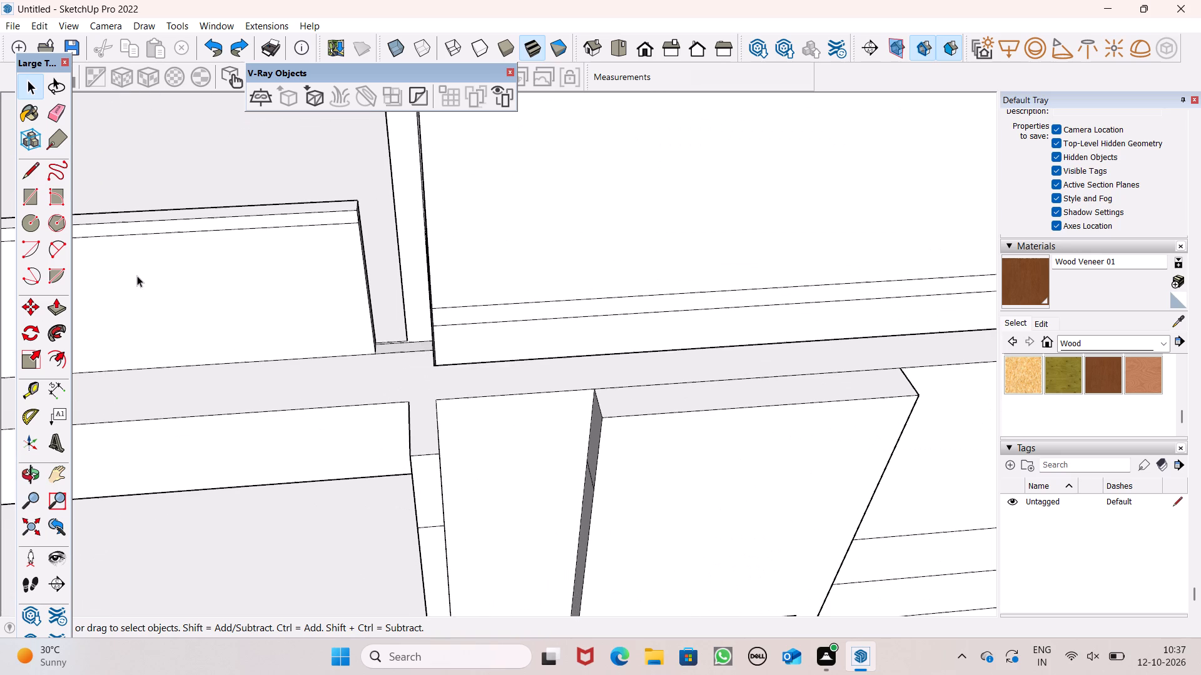
{"action": "scroll", "coordinate": [180, 234], "scroll_direction": "up", "scroll_amount": 4}
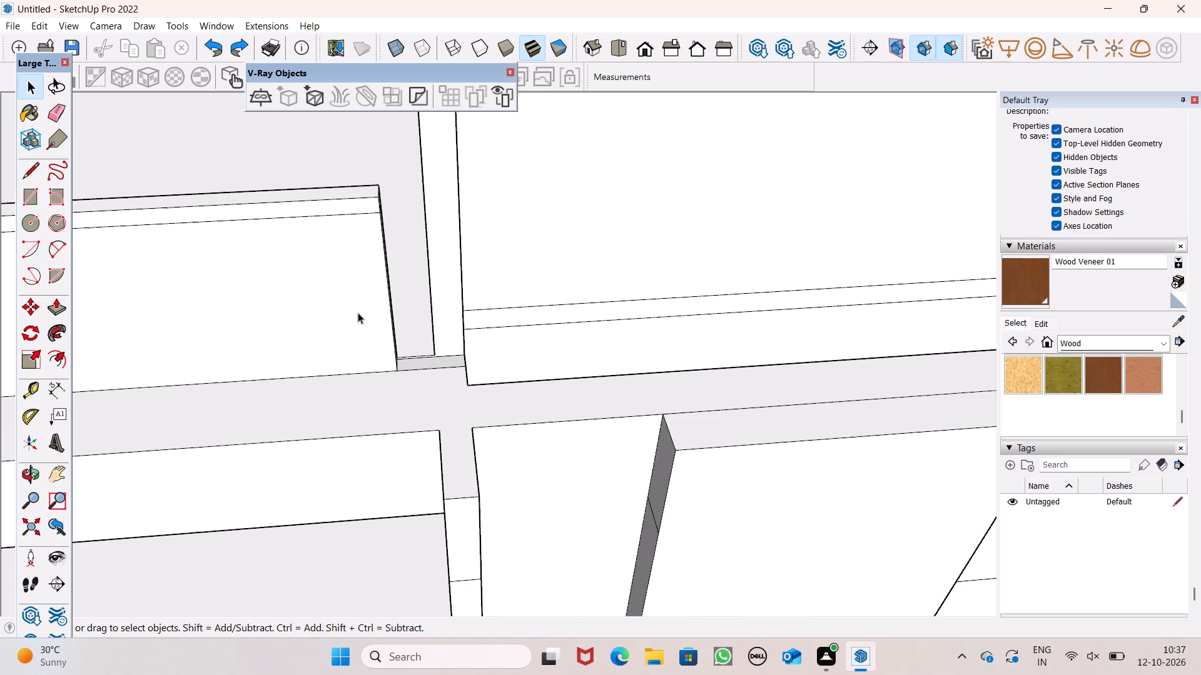
{"action": "scroll", "coordinate": [358, 312], "scroll_direction": "up", "scroll_amount": 13}
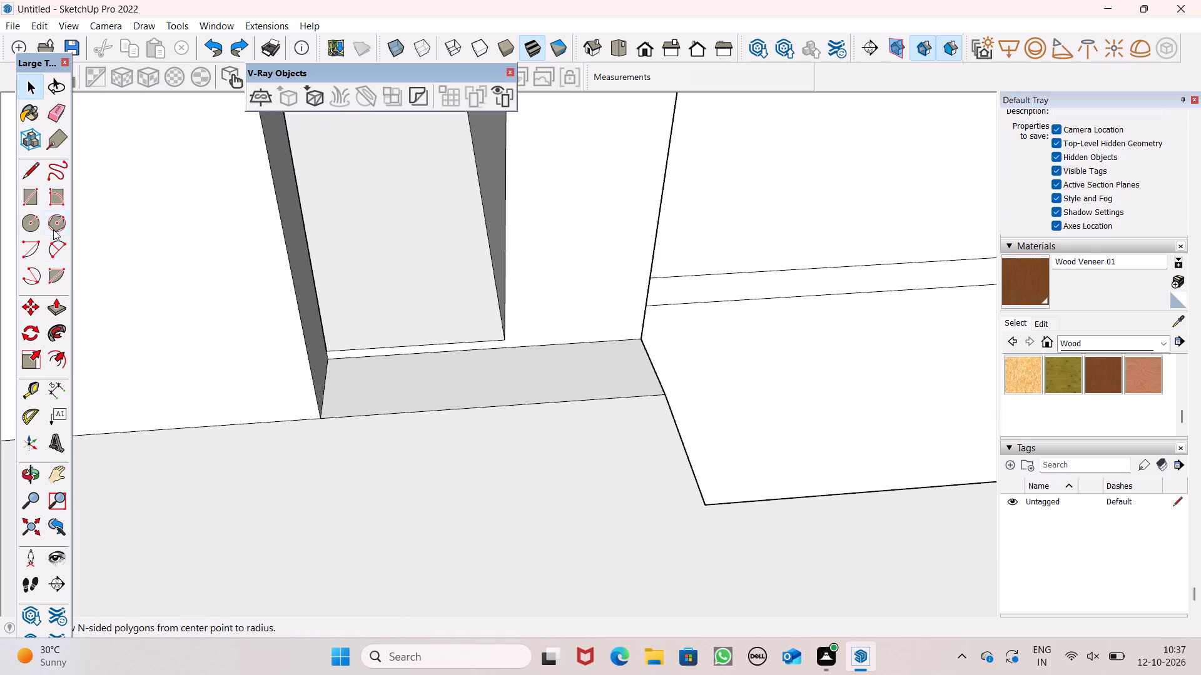
{"action": "left_click", "coordinate": [58, 304]}
{"action": "left_click_drag", "start_coordinate": [381, 321], "coordinate": [395, 369]}
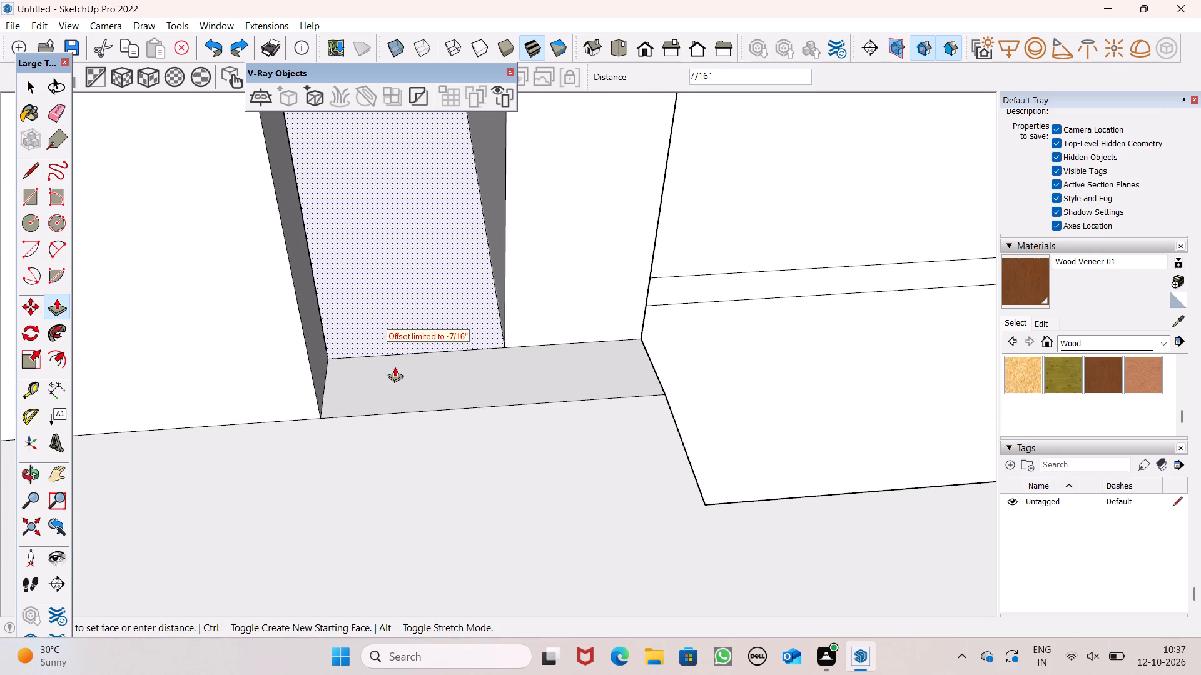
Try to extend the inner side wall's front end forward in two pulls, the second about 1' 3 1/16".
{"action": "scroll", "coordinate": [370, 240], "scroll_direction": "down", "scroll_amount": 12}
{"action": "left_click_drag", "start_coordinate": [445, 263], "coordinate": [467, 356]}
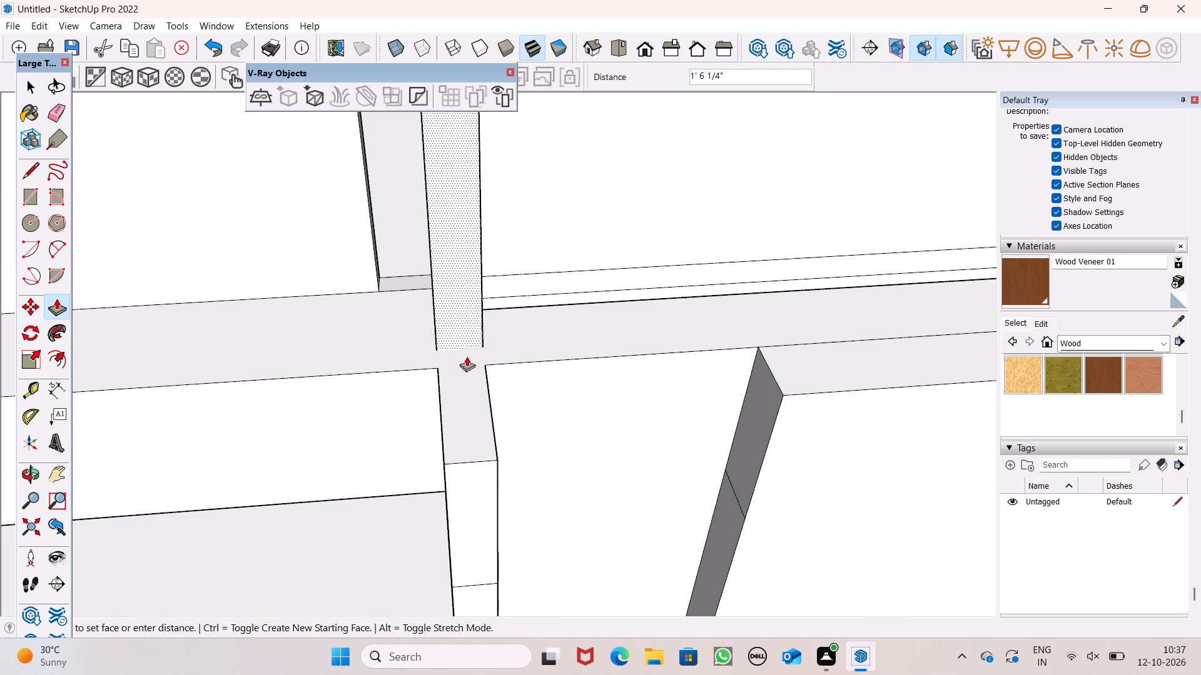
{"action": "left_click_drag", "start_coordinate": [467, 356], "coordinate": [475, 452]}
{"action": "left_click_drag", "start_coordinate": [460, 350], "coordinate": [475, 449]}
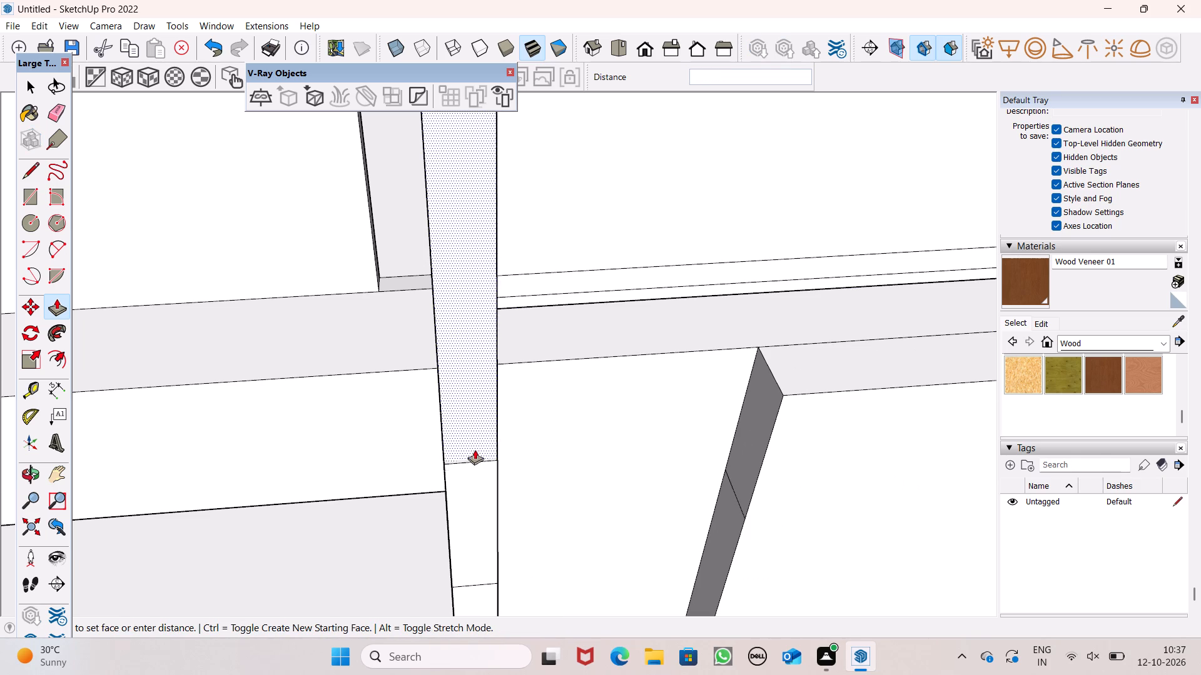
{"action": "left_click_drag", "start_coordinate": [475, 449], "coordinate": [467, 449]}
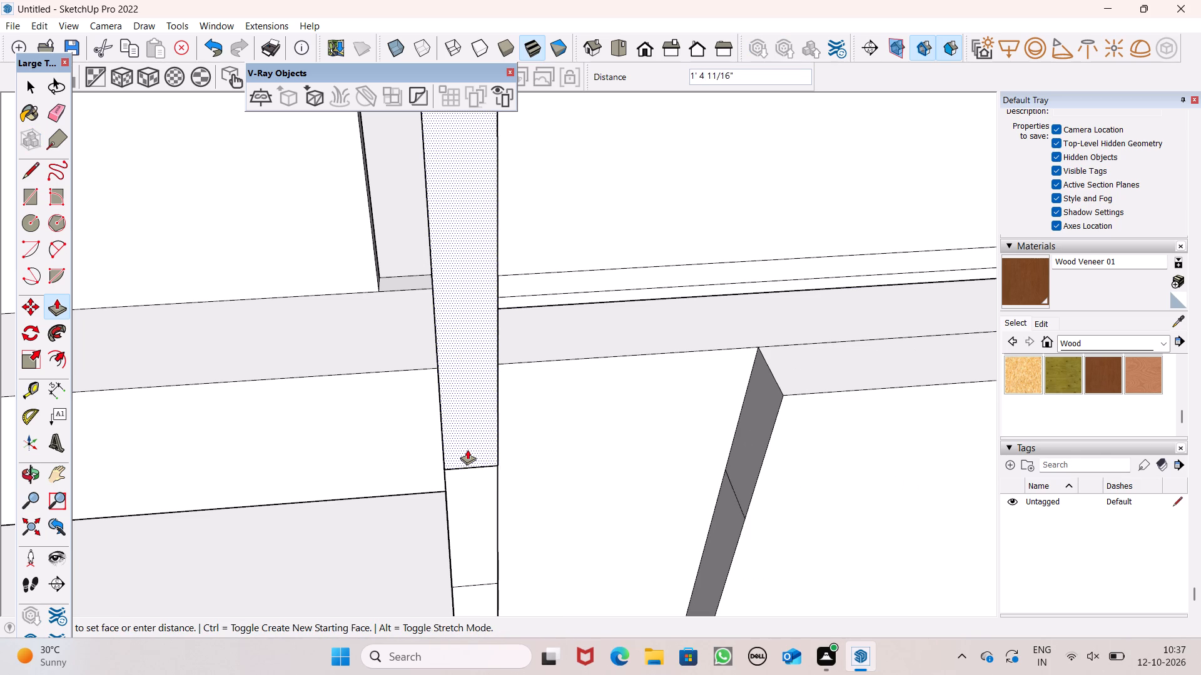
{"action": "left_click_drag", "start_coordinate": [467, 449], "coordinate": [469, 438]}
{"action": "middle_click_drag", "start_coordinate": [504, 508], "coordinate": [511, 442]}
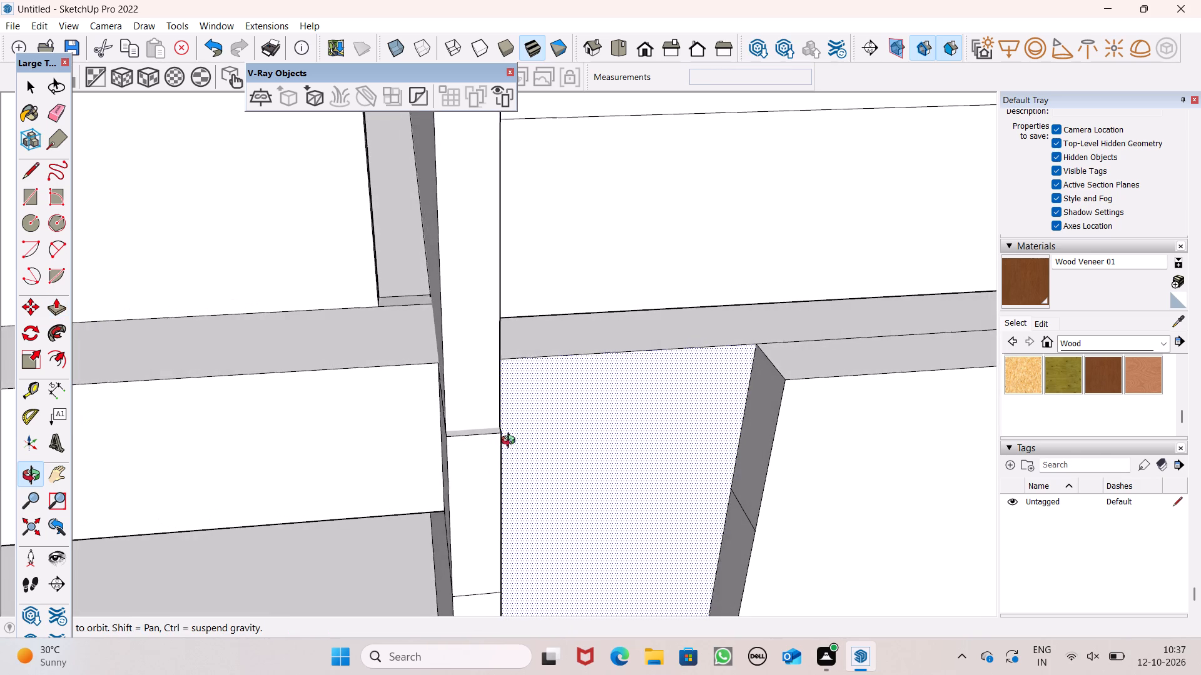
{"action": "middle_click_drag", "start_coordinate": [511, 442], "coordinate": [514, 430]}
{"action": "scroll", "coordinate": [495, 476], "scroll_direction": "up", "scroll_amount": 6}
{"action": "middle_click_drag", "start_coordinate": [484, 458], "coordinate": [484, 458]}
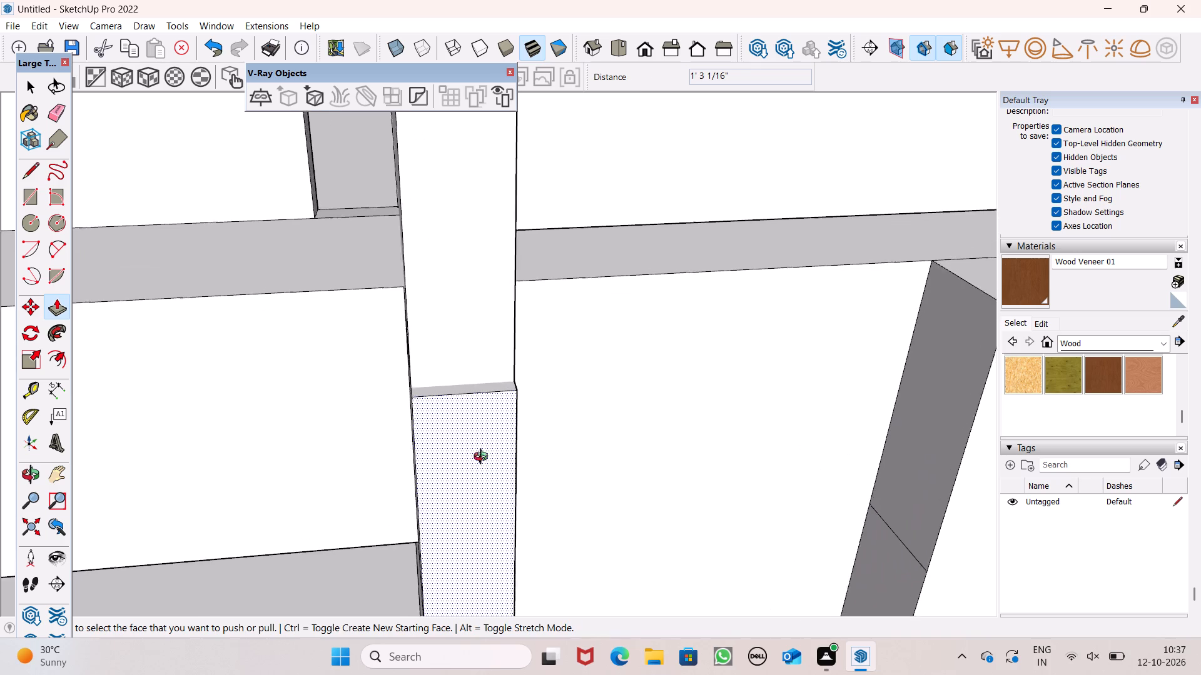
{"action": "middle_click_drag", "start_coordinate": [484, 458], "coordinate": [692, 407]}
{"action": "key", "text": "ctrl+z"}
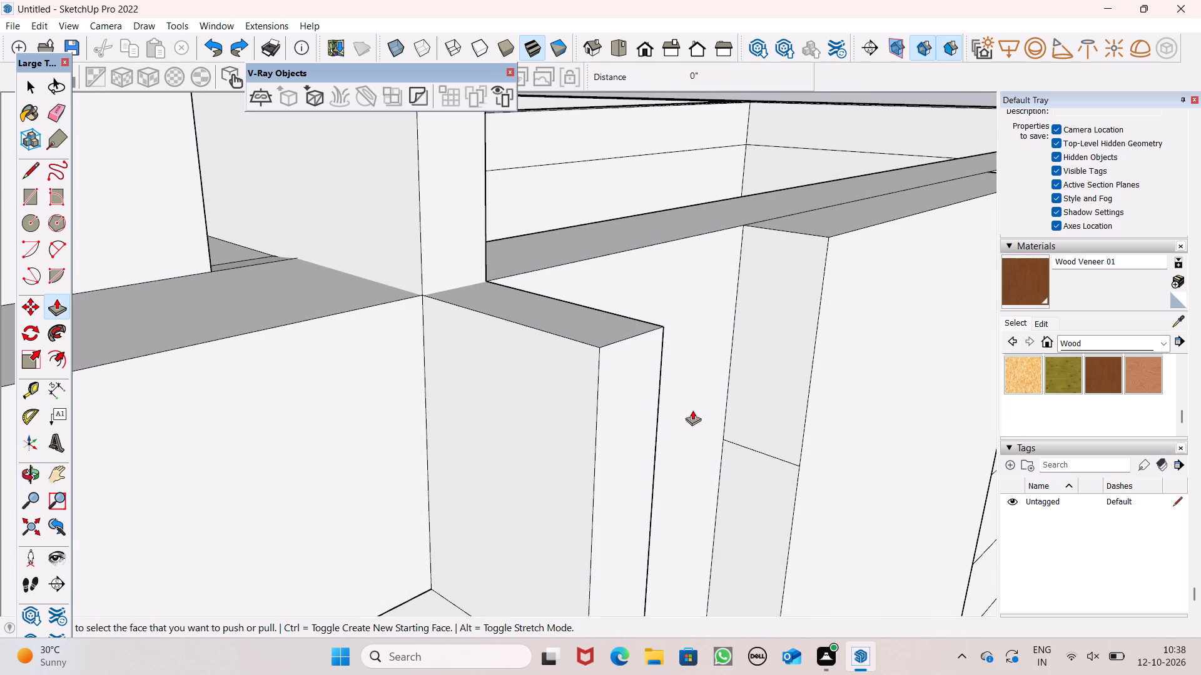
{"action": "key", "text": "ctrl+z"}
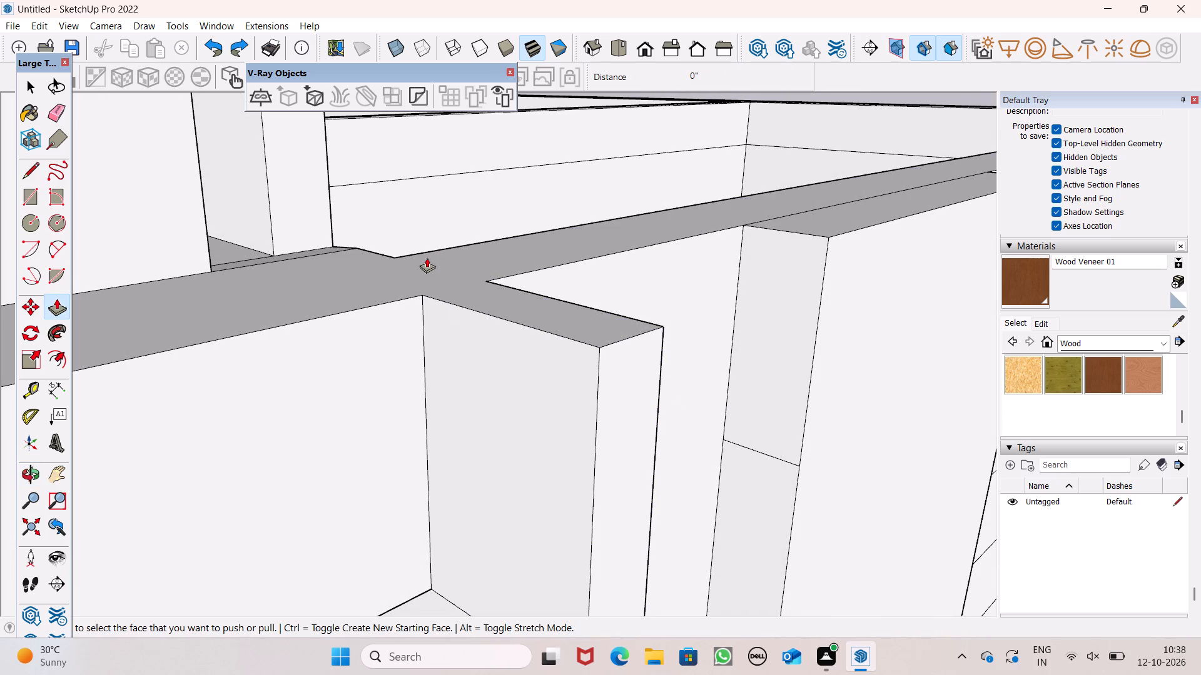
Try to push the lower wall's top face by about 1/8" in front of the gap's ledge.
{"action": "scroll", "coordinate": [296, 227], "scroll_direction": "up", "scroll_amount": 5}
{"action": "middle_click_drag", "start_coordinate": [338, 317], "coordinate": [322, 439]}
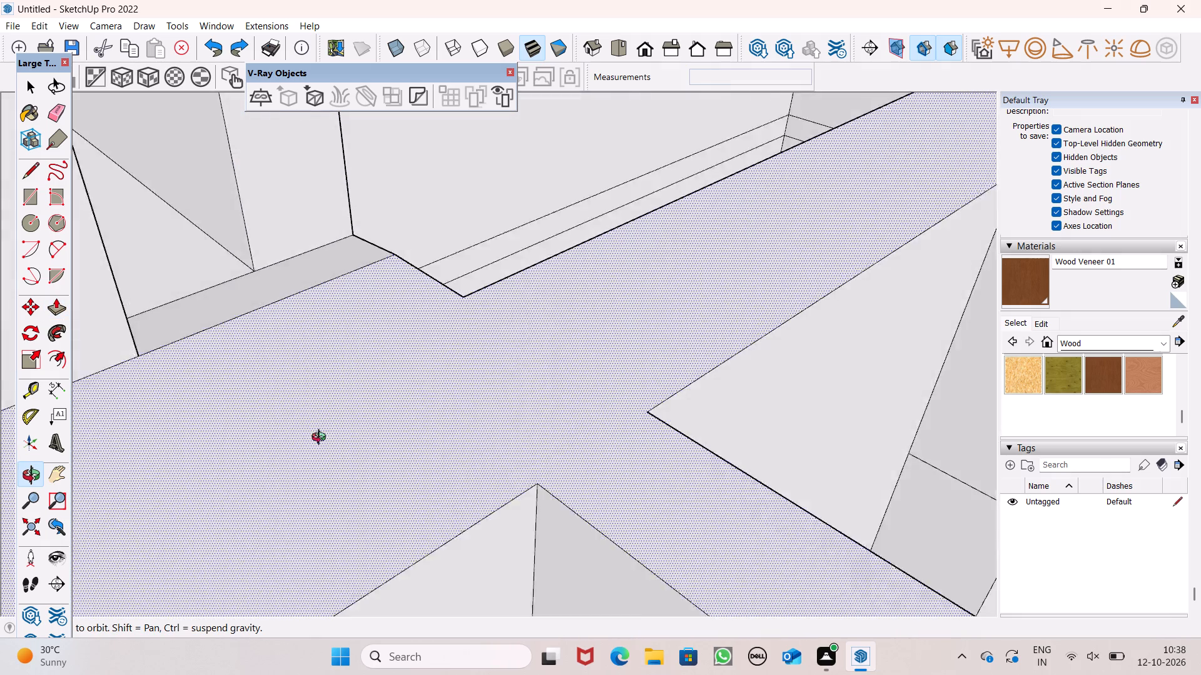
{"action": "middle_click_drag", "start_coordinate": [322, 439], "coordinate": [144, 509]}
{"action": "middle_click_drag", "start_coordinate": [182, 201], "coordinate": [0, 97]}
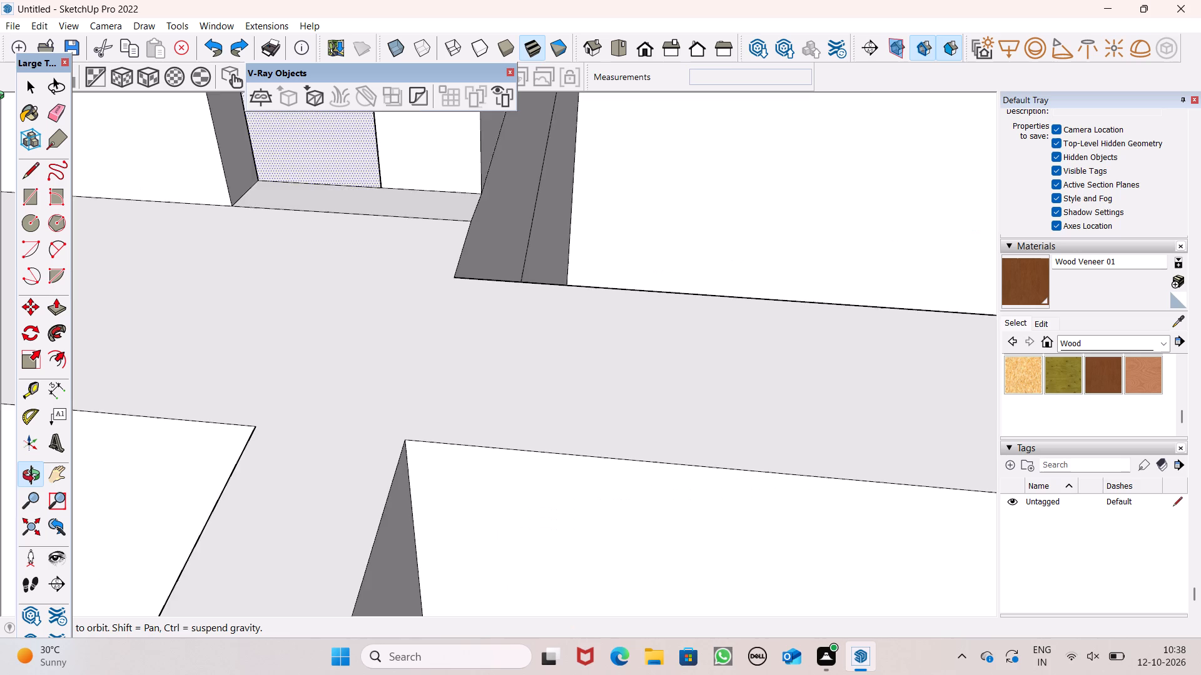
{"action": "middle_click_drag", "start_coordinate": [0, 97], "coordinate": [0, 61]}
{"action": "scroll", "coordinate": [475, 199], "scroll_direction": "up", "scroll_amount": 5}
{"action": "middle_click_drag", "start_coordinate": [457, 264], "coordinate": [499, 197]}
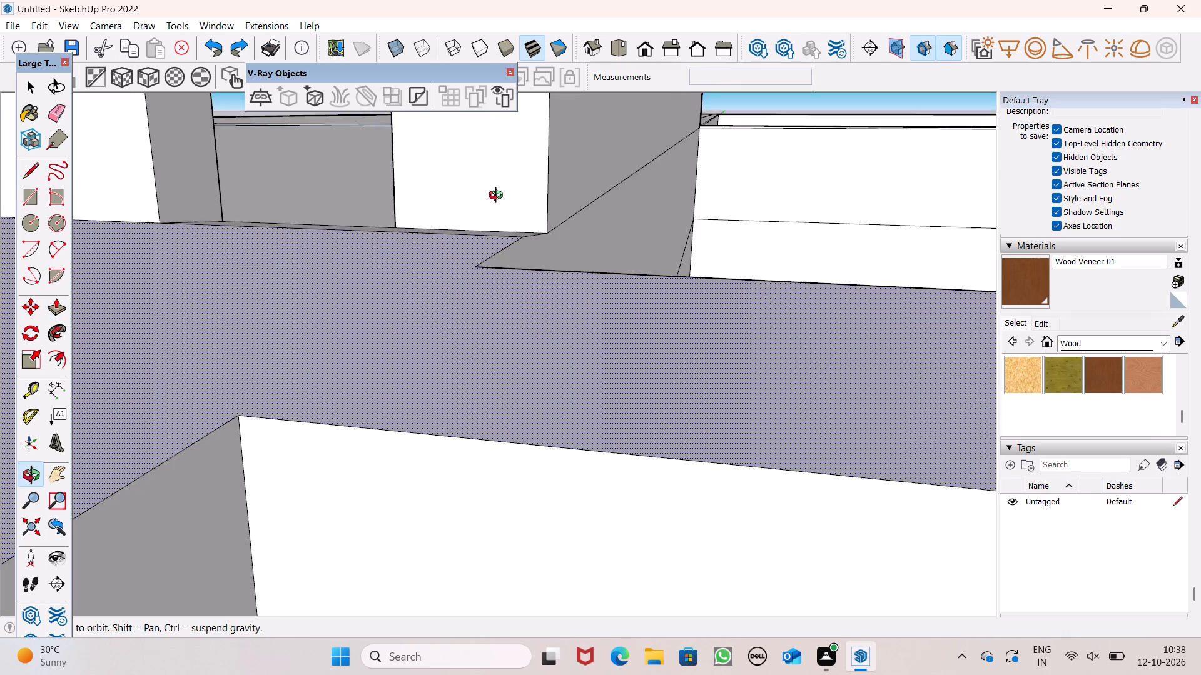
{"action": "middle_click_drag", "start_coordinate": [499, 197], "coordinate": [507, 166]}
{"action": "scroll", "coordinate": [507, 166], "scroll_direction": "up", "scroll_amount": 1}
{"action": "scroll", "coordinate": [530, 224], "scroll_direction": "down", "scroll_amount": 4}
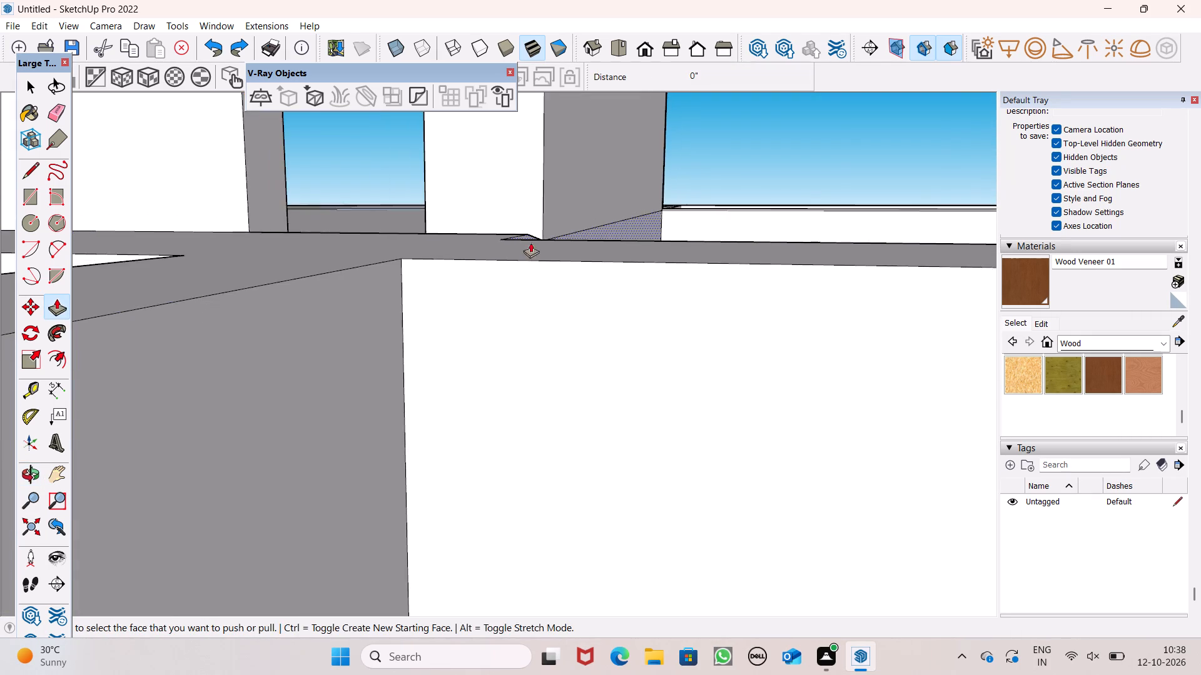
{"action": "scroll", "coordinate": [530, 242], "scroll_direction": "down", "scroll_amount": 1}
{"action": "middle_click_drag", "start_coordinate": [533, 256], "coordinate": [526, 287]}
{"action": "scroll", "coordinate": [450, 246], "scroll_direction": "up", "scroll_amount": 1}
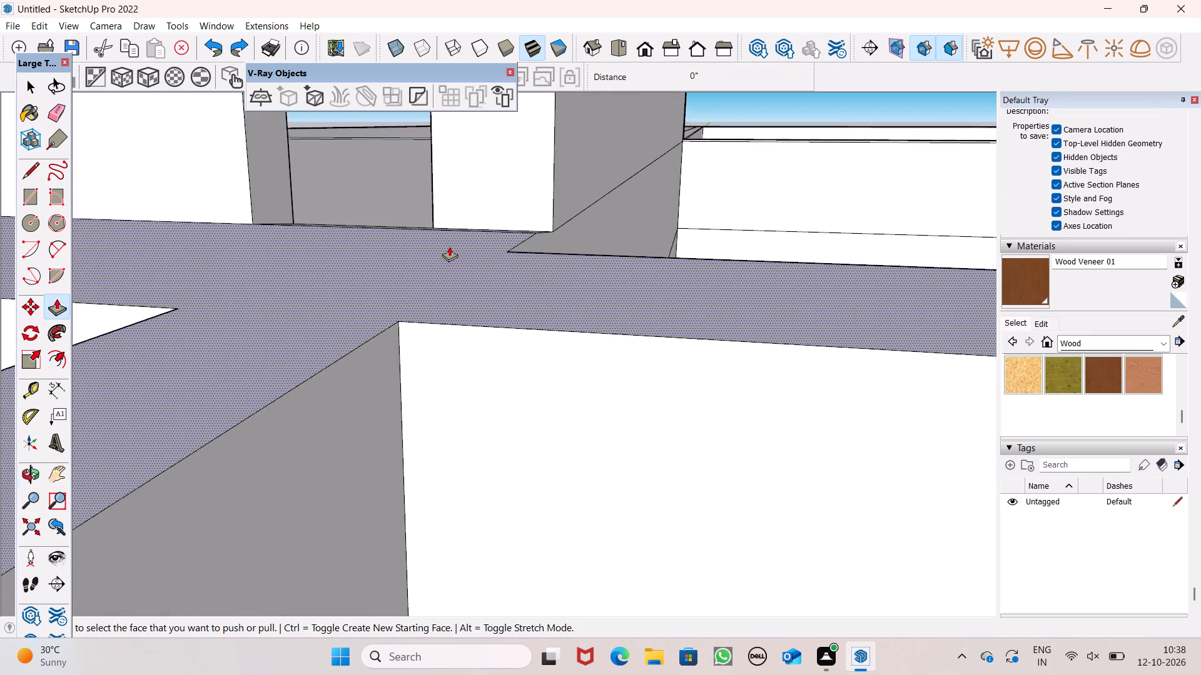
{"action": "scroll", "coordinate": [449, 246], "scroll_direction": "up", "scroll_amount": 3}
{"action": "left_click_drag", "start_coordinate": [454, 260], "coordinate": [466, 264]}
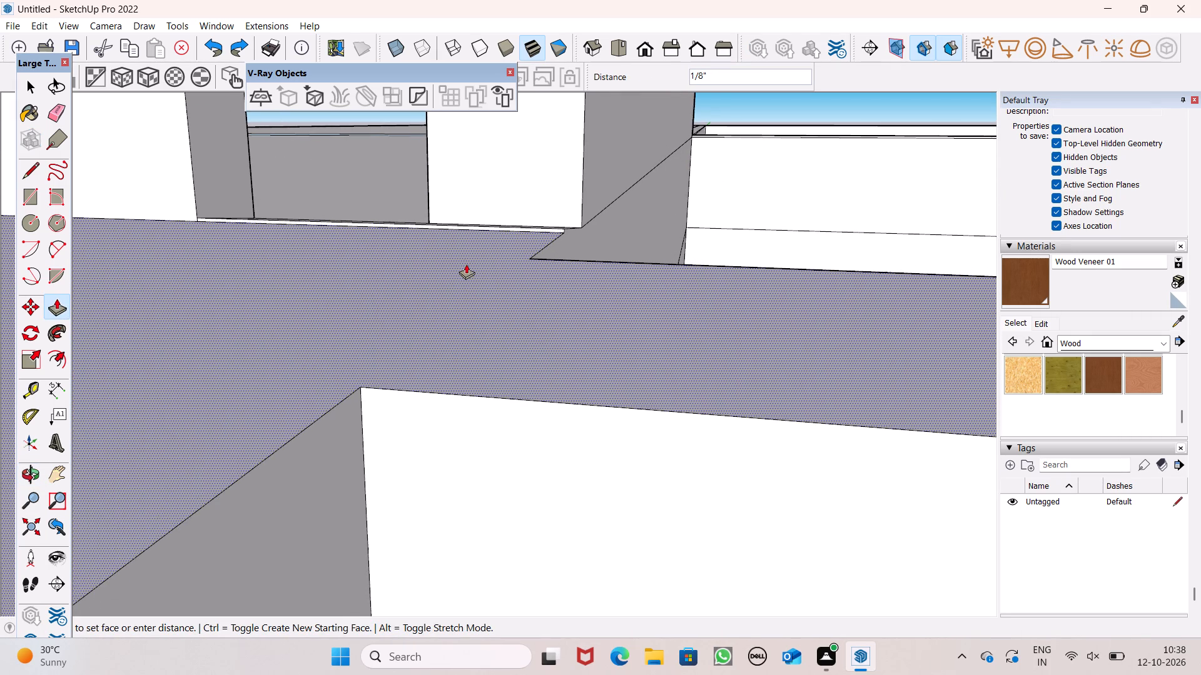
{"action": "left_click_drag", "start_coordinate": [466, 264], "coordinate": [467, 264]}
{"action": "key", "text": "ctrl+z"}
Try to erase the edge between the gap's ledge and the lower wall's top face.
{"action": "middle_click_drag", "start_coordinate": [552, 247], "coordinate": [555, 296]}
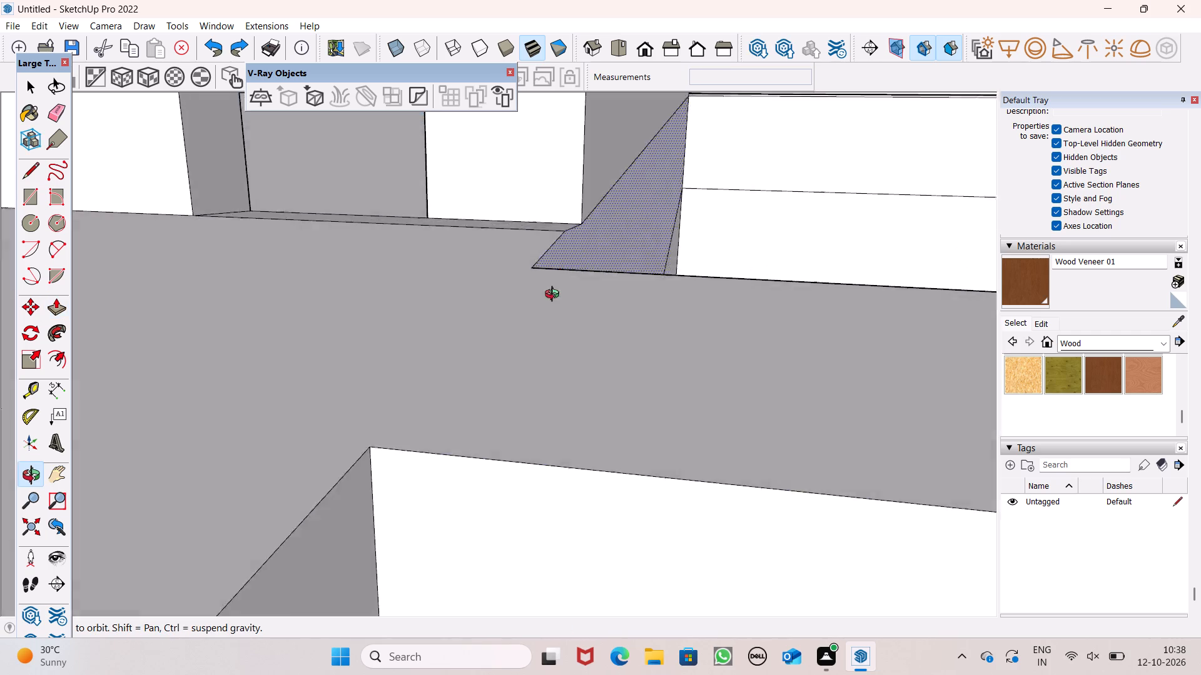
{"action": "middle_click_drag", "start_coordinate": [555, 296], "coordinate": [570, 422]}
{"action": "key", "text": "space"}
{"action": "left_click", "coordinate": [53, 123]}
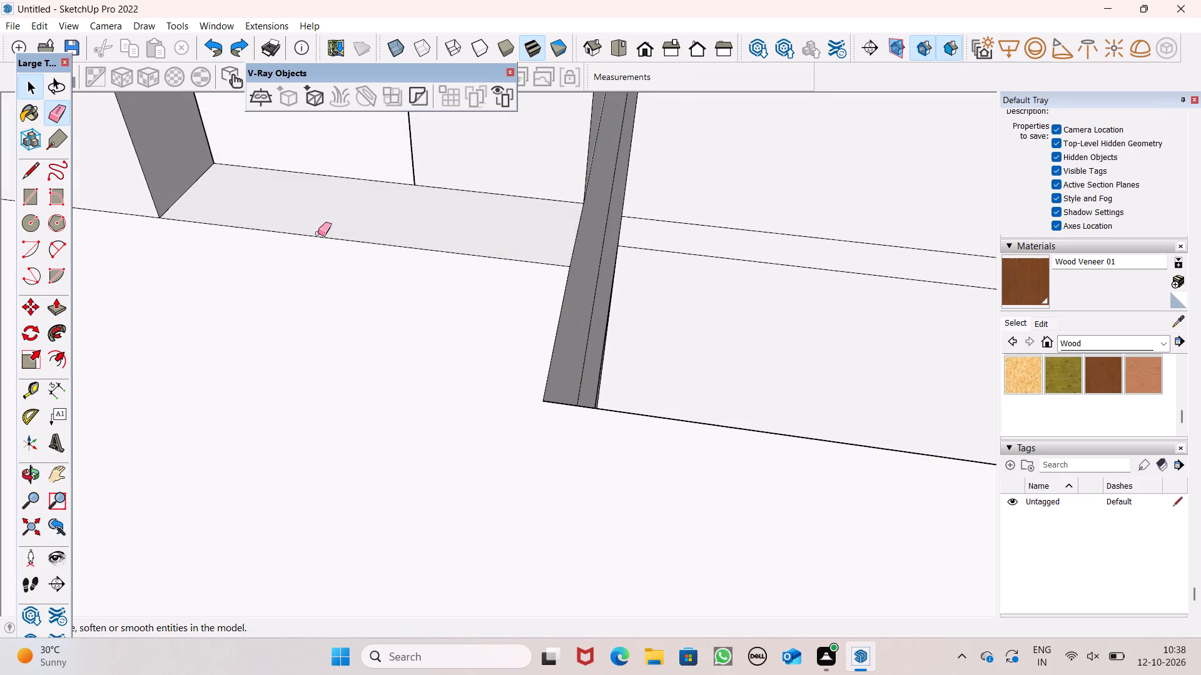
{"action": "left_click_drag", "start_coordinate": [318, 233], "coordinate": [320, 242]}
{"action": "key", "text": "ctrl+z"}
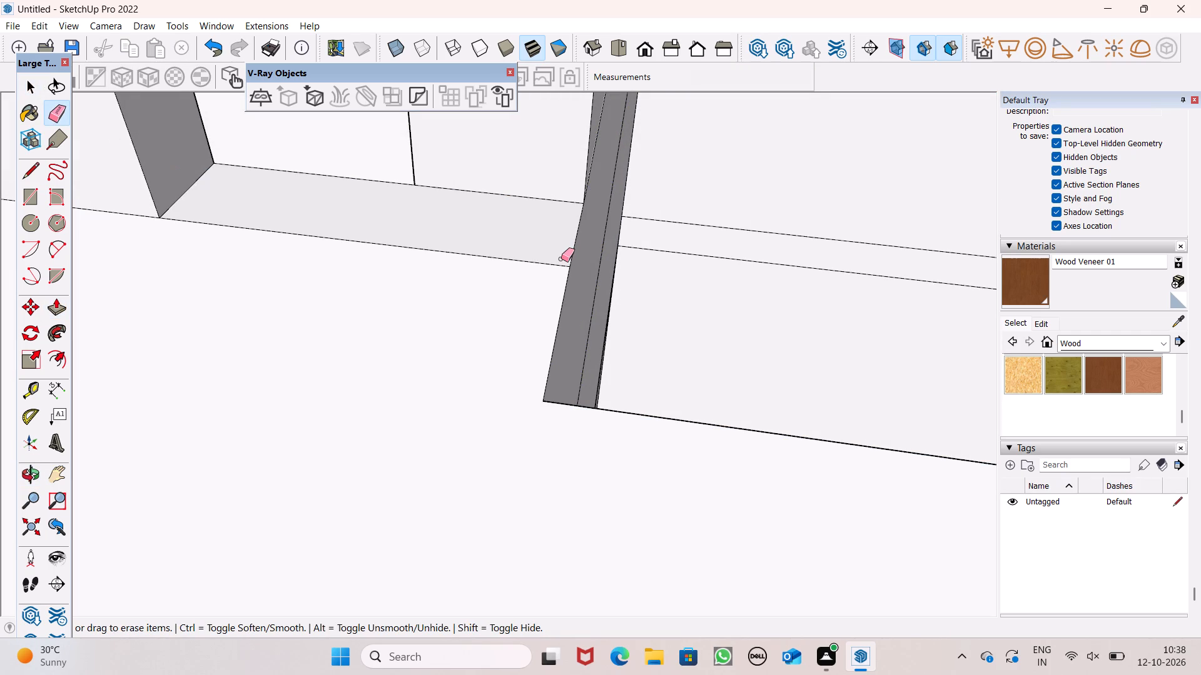
Pull the inner side wall's front end forward in two pulls, 4 1/4" and about 5 5/16", up to the lower wall's edge.
{"action": "scroll", "coordinate": [592, 199], "scroll_direction": "down", "scroll_amount": 4}
{"action": "middle_click_drag", "start_coordinate": [605, 241], "coordinate": [301, 186]}
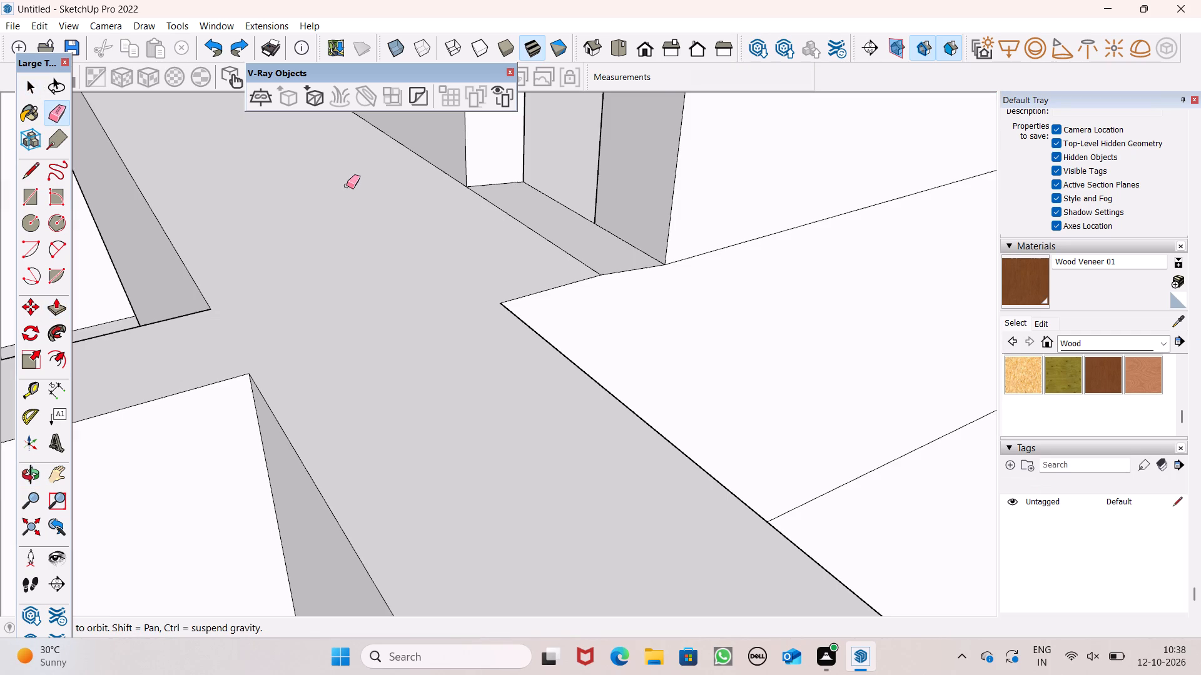
{"action": "scroll", "coordinate": [544, 186], "scroll_direction": "down", "scroll_amount": 2}
{"action": "scroll", "coordinate": [631, 284], "scroll_direction": "up", "scroll_amount": 4}
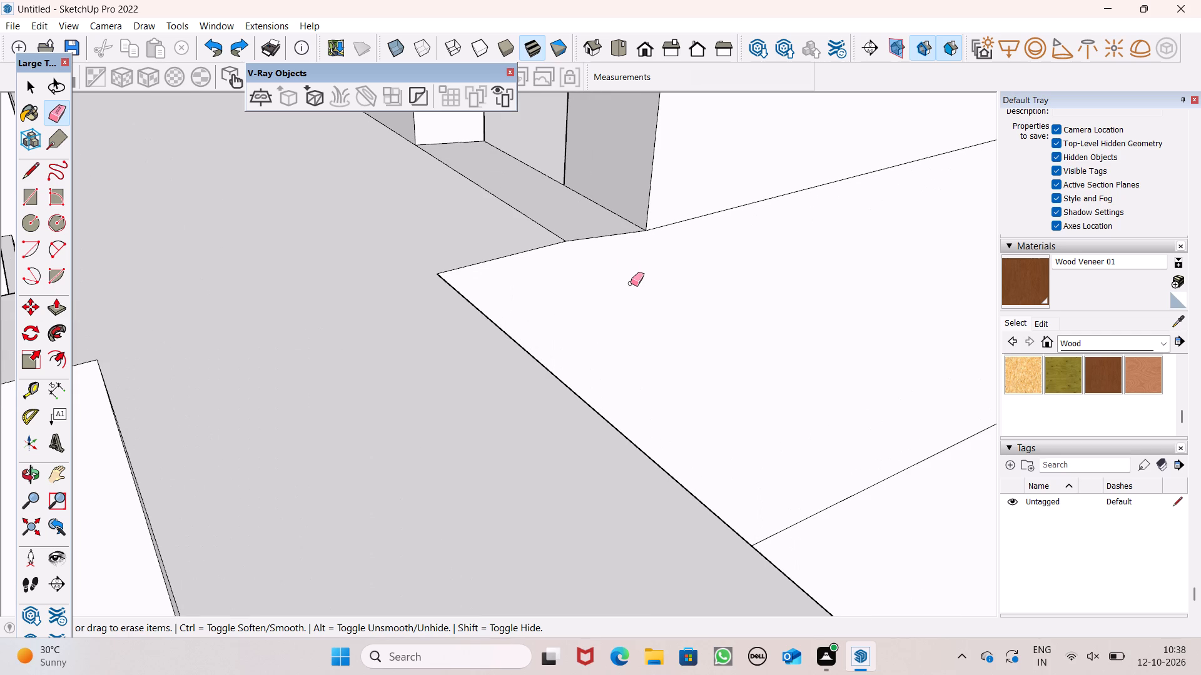
{"action": "middle_click_drag", "start_coordinate": [608, 282], "coordinate": [435, 174]}
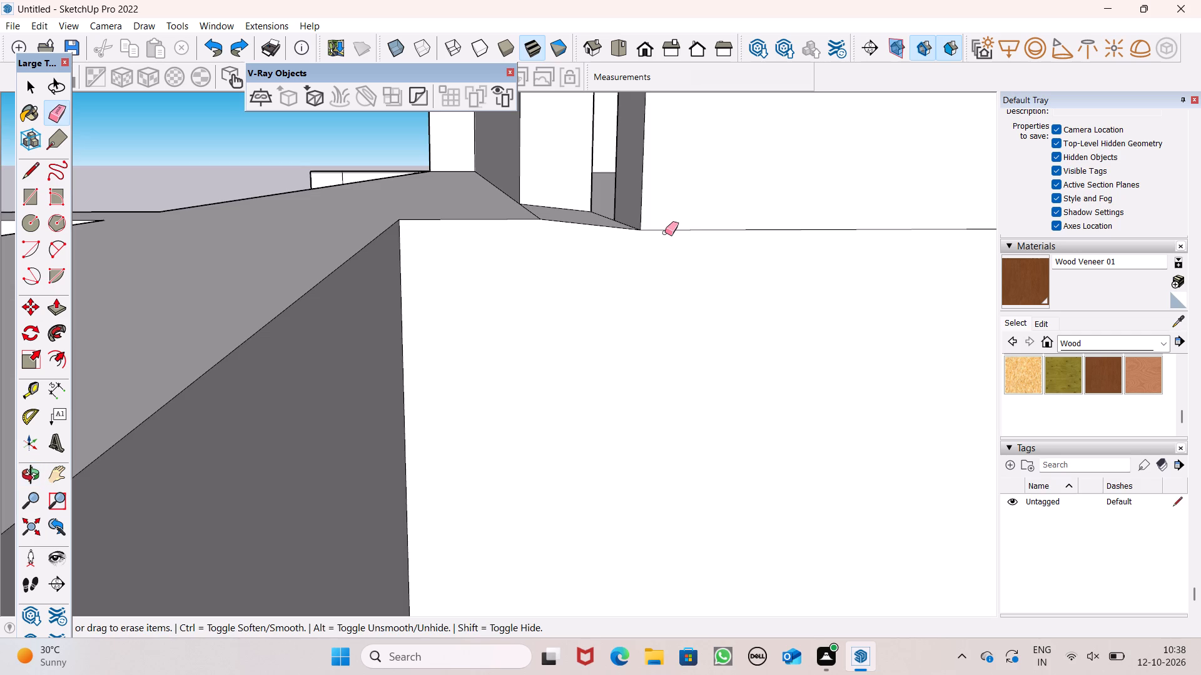
{"action": "scroll", "coordinate": [579, 211], "scroll_direction": "up", "scroll_amount": 1}
{"action": "scroll", "coordinate": [579, 211], "scroll_direction": "down", "scroll_amount": 14}
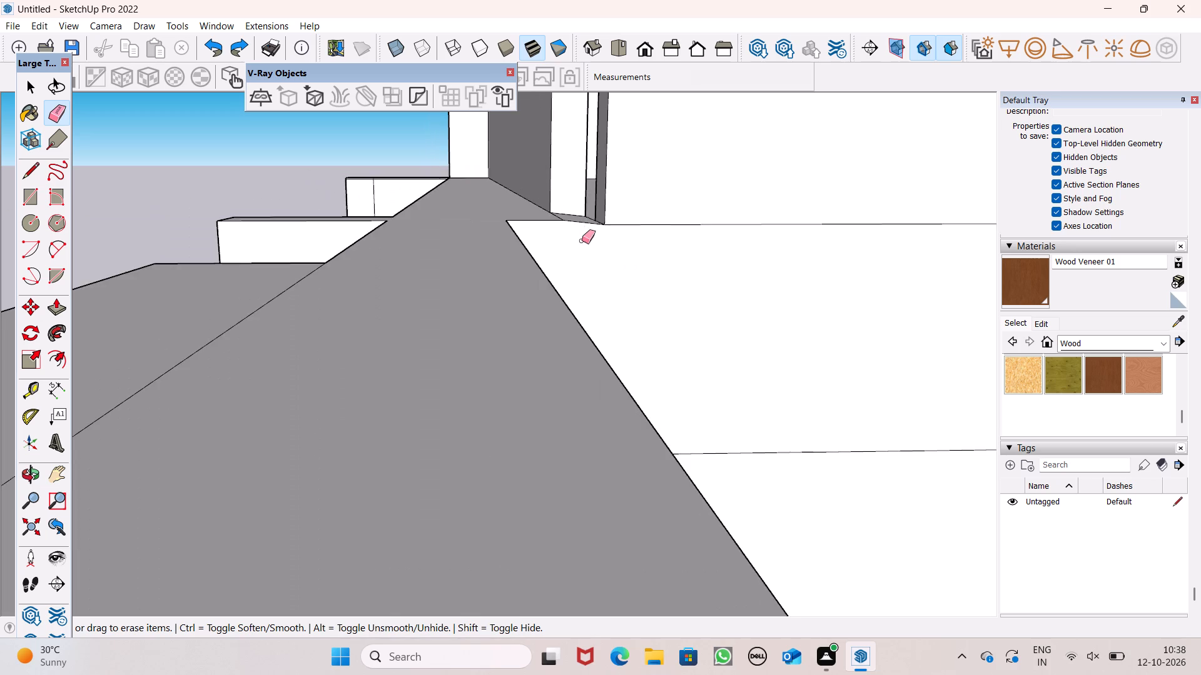
{"action": "scroll", "coordinate": [582, 241], "scroll_direction": "down", "scroll_amount": 5}
{"action": "scroll", "coordinate": [589, 273], "scroll_direction": "up", "scroll_amount": 1}
{"action": "middle_click_drag", "start_coordinate": [589, 273], "coordinate": [392, 311]}
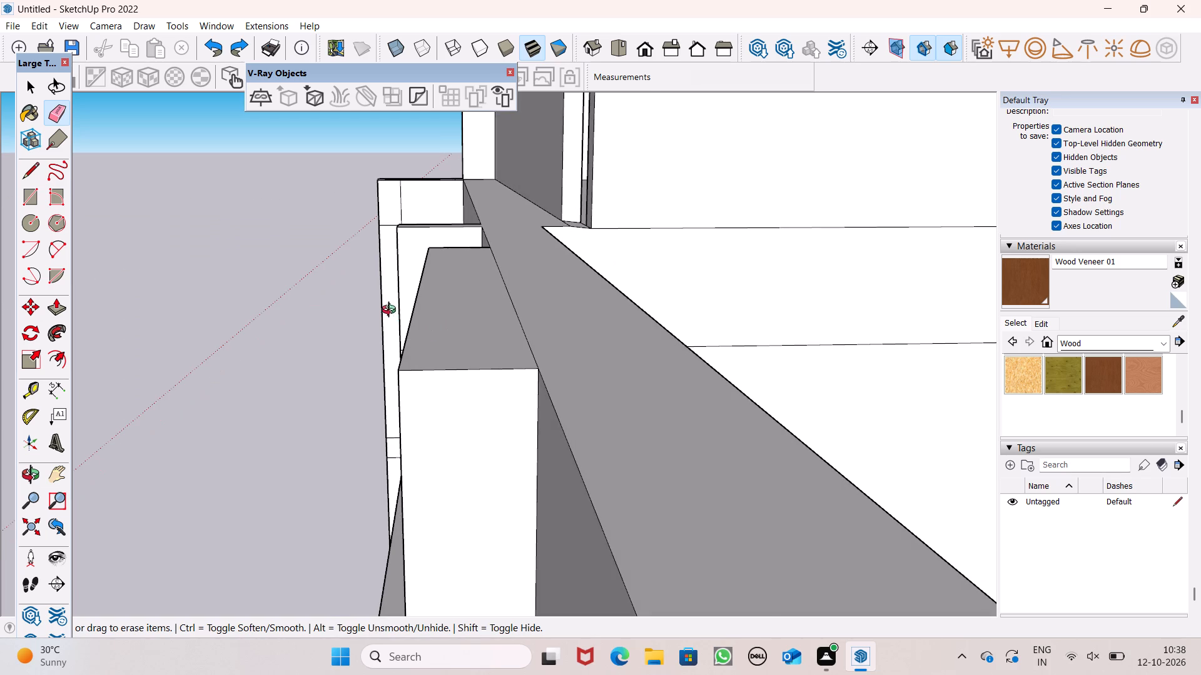
{"action": "middle_click_drag", "start_coordinate": [392, 311], "coordinate": [532, 296]}
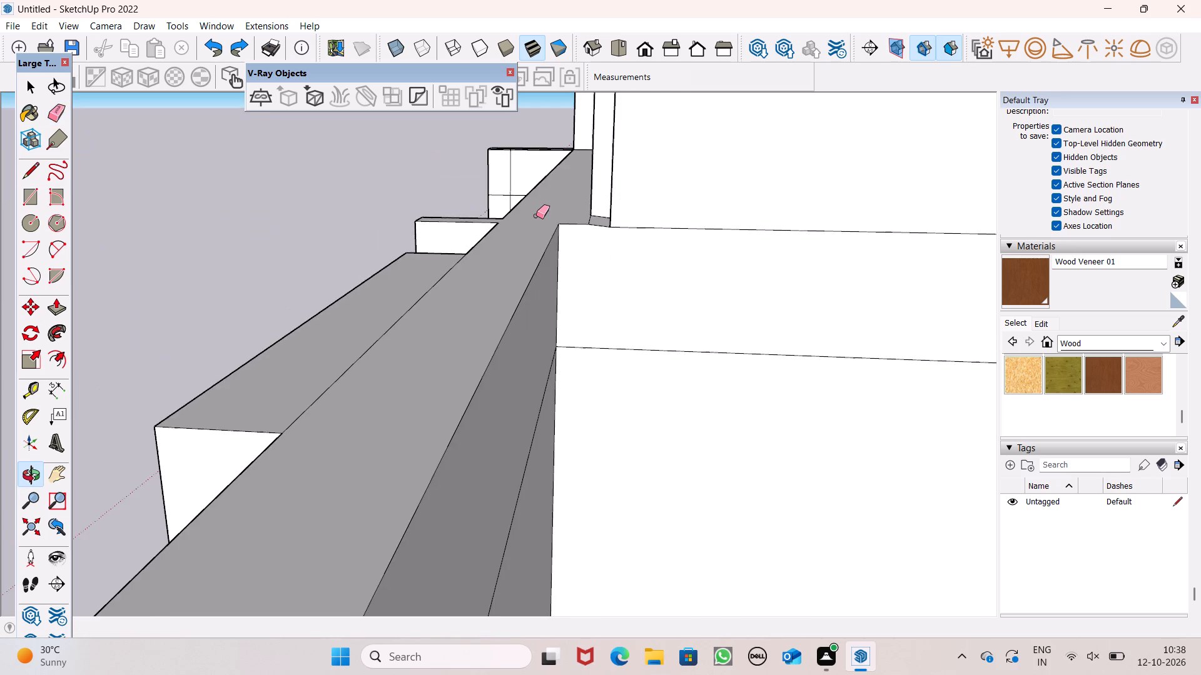
{"action": "scroll", "coordinate": [558, 202], "scroll_direction": "up", "scroll_amount": 8}
{"action": "middle_click_drag", "start_coordinate": [621, 284], "coordinate": [695, 315]}
{"action": "scroll", "coordinate": [691, 316], "scroll_direction": "up", "scroll_amount": 3}
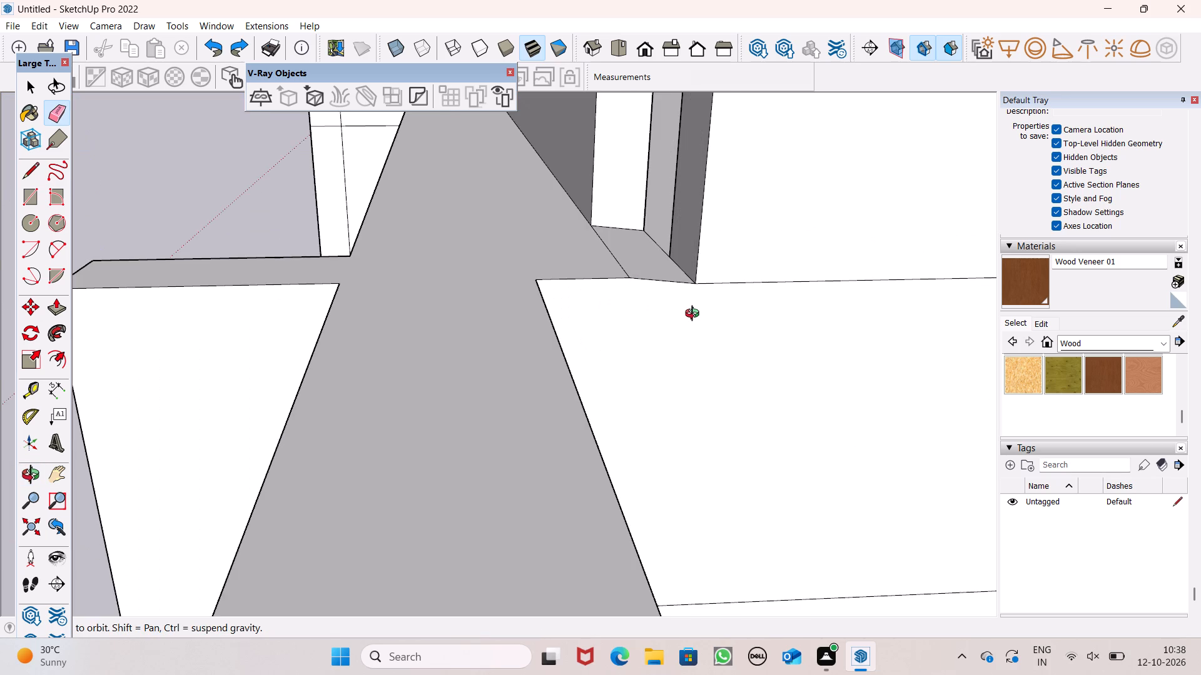
{"action": "scroll", "coordinate": [695, 315], "scroll_direction": "up", "scroll_amount": 2}
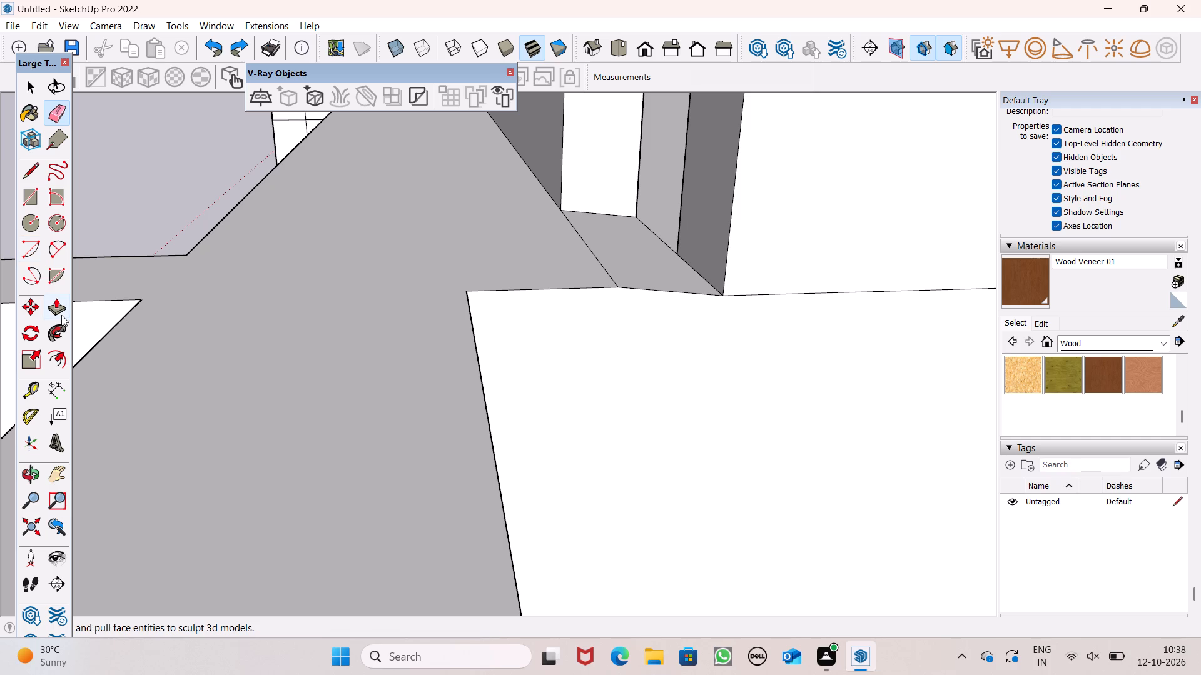
{"action": "left_click", "coordinate": [61, 314]}
{"action": "left_click_drag", "start_coordinate": [714, 246], "coordinate": [658, 247]}
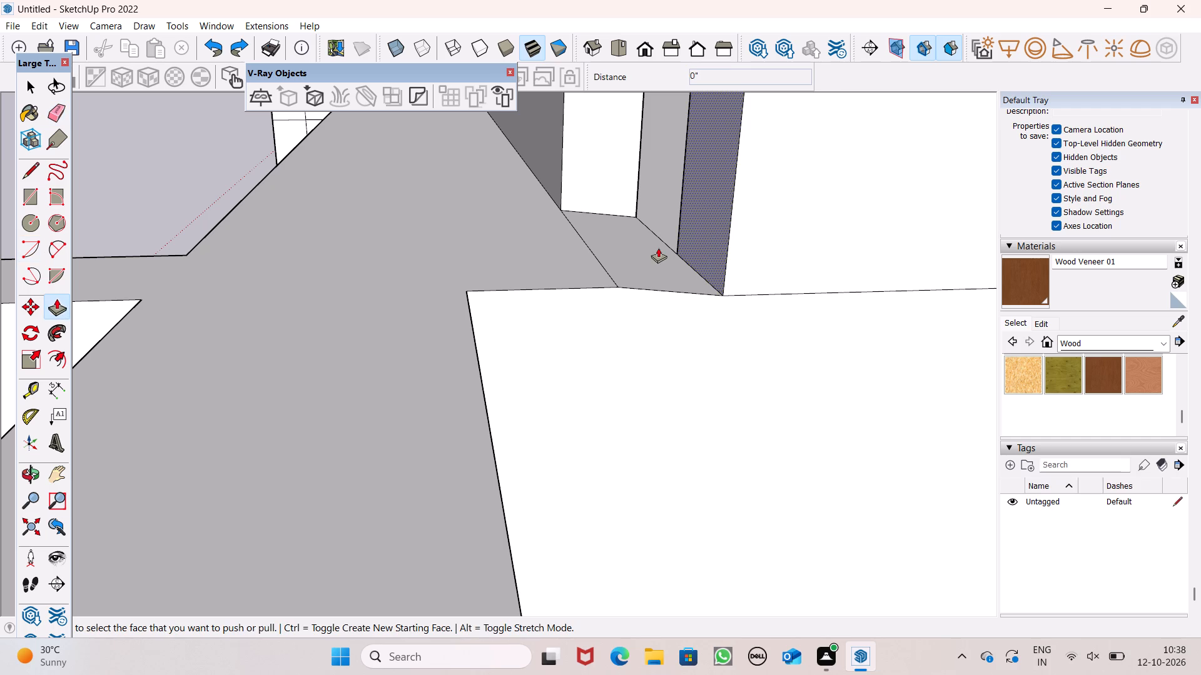
{"action": "left_click_drag", "start_coordinate": [658, 247], "coordinate": [604, 256]}
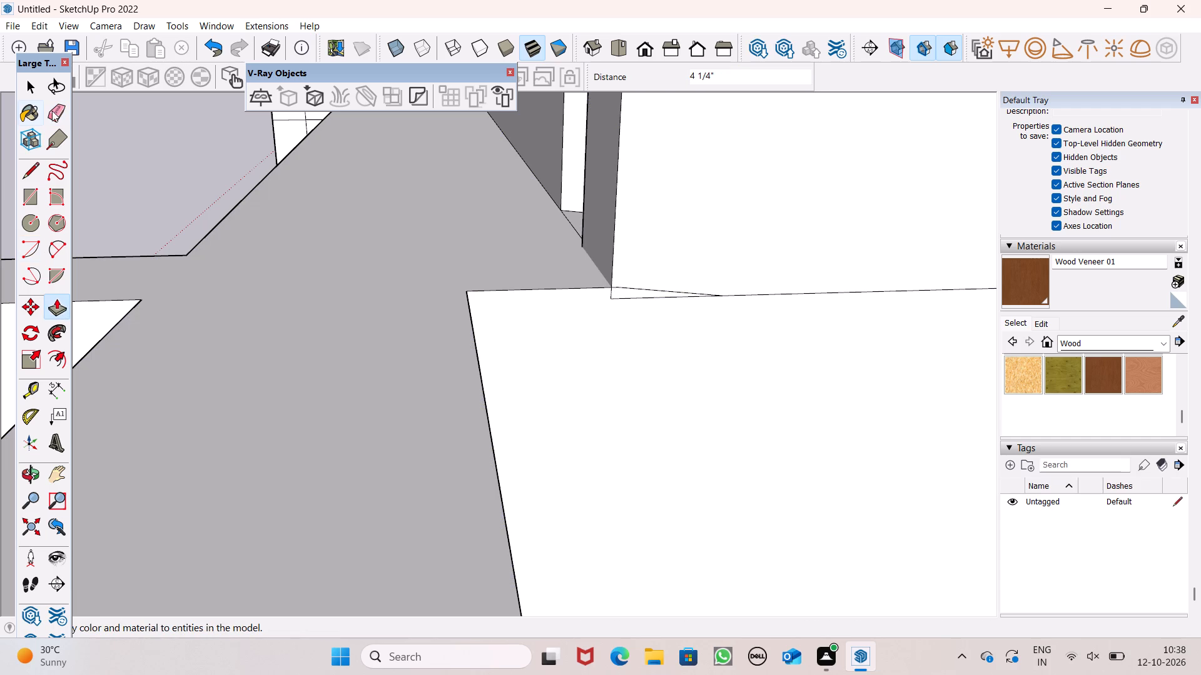
{"action": "left_click_drag", "start_coordinate": [598, 222], "coordinate": [549, 227]}
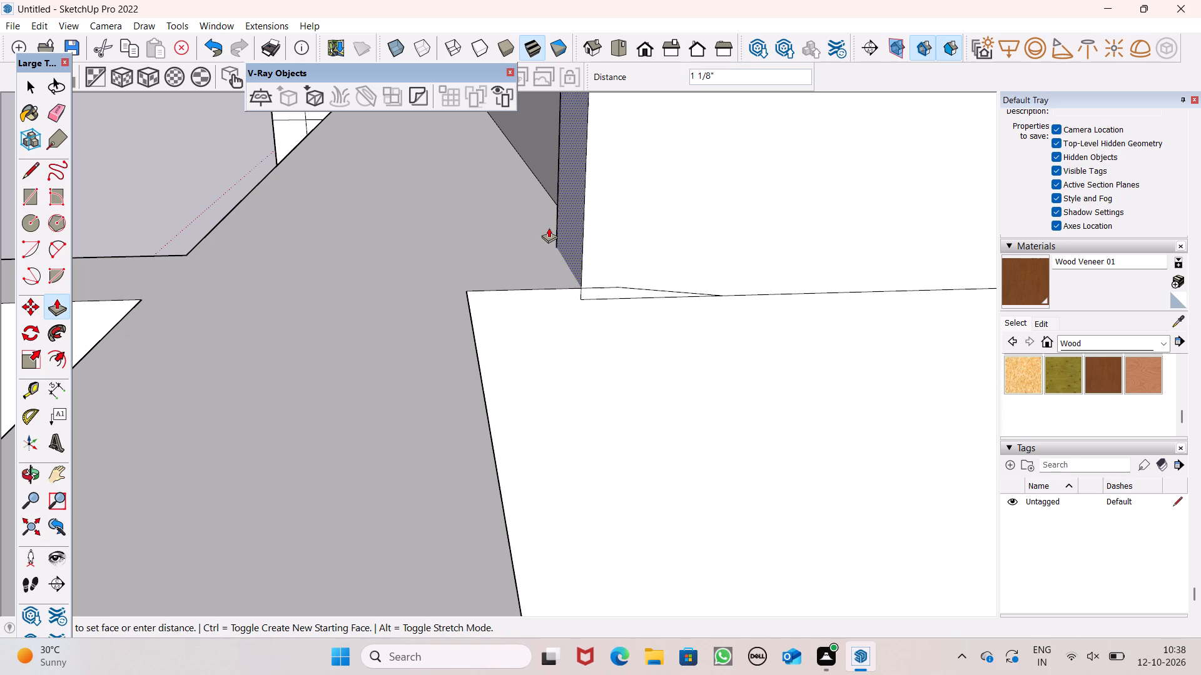
{"action": "left_click_drag", "start_coordinate": [549, 227], "coordinate": [437, 238]}
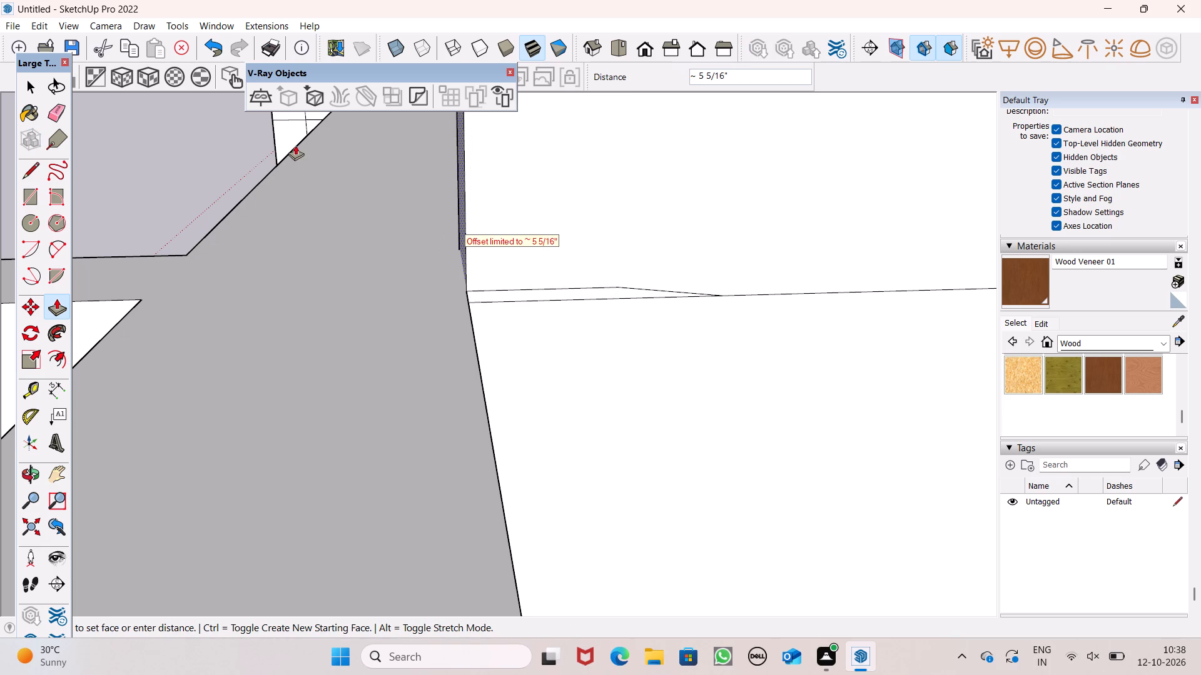
Erase the stray lower line and the slanted edge left along the base of the inner side wall's side face.
{"action": "left_click", "coordinate": [51, 116]}
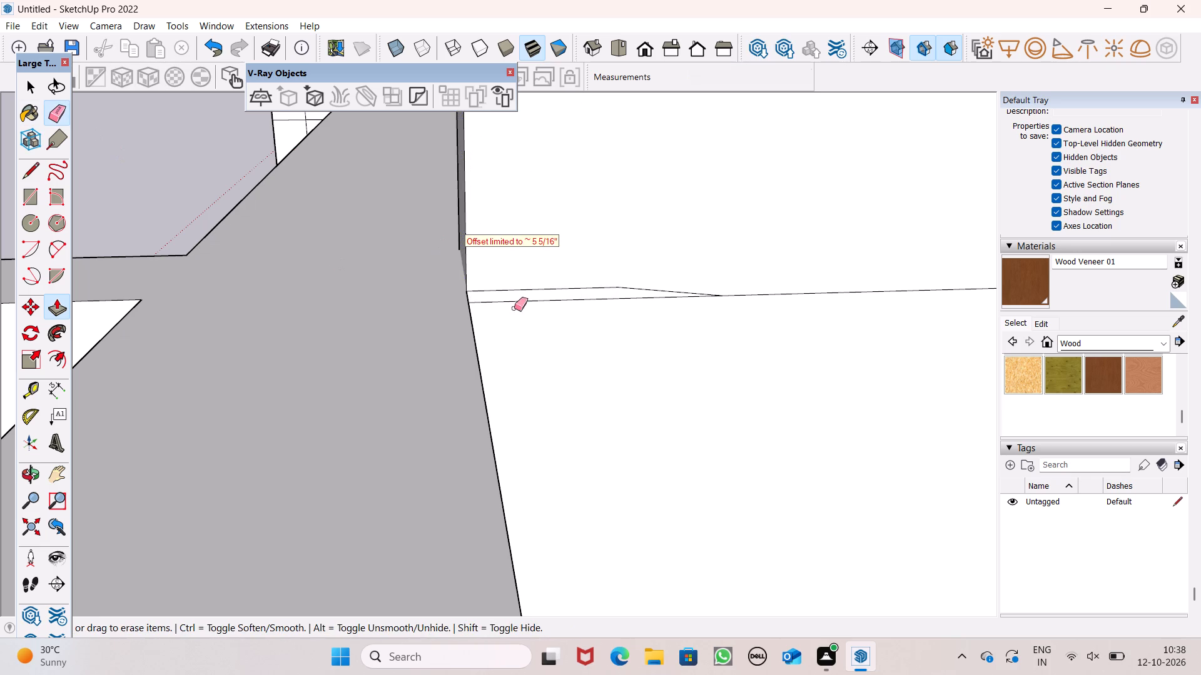
{"action": "left_click", "coordinate": [529, 306]}
{"action": "left_click", "coordinate": [537, 303]}
{"action": "left_click_drag", "start_coordinate": [548, 301], "coordinate": [557, 302]}
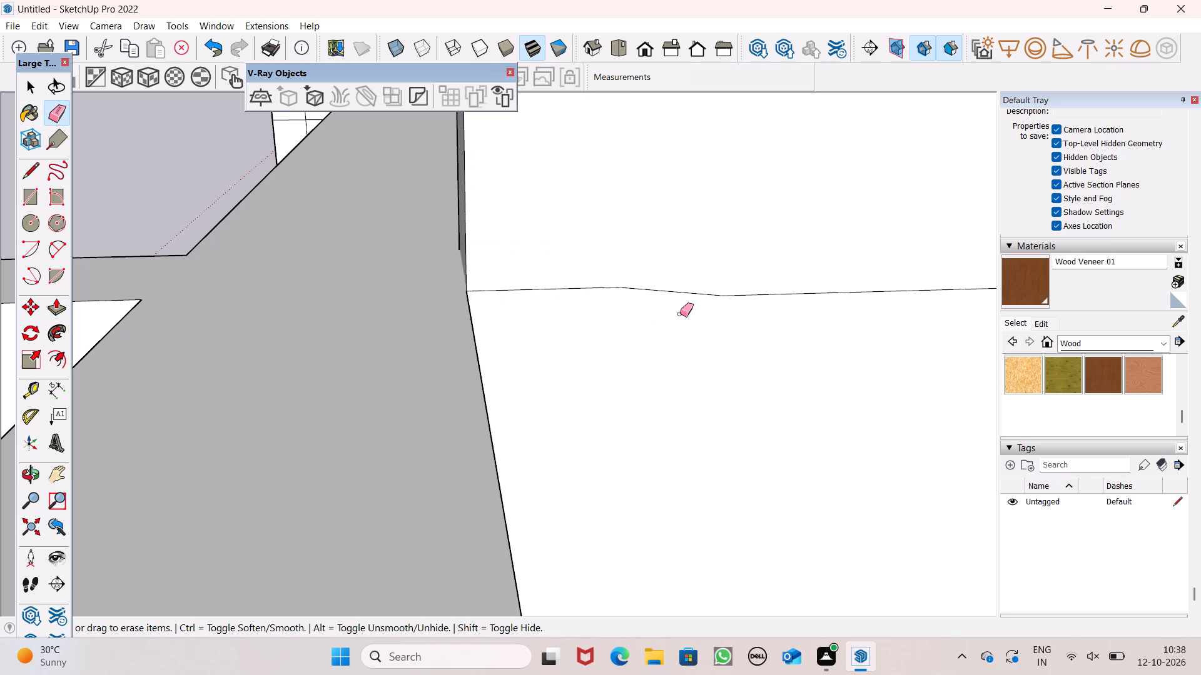
{"action": "left_click_drag", "start_coordinate": [670, 282], "coordinate": [664, 292]}
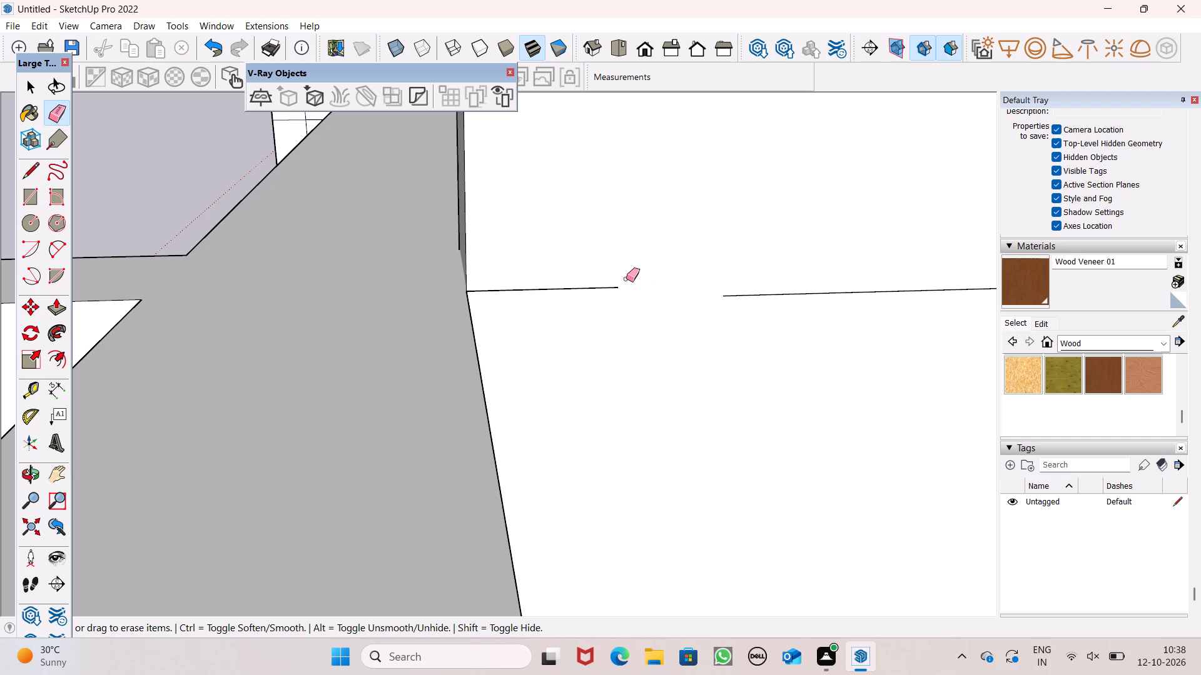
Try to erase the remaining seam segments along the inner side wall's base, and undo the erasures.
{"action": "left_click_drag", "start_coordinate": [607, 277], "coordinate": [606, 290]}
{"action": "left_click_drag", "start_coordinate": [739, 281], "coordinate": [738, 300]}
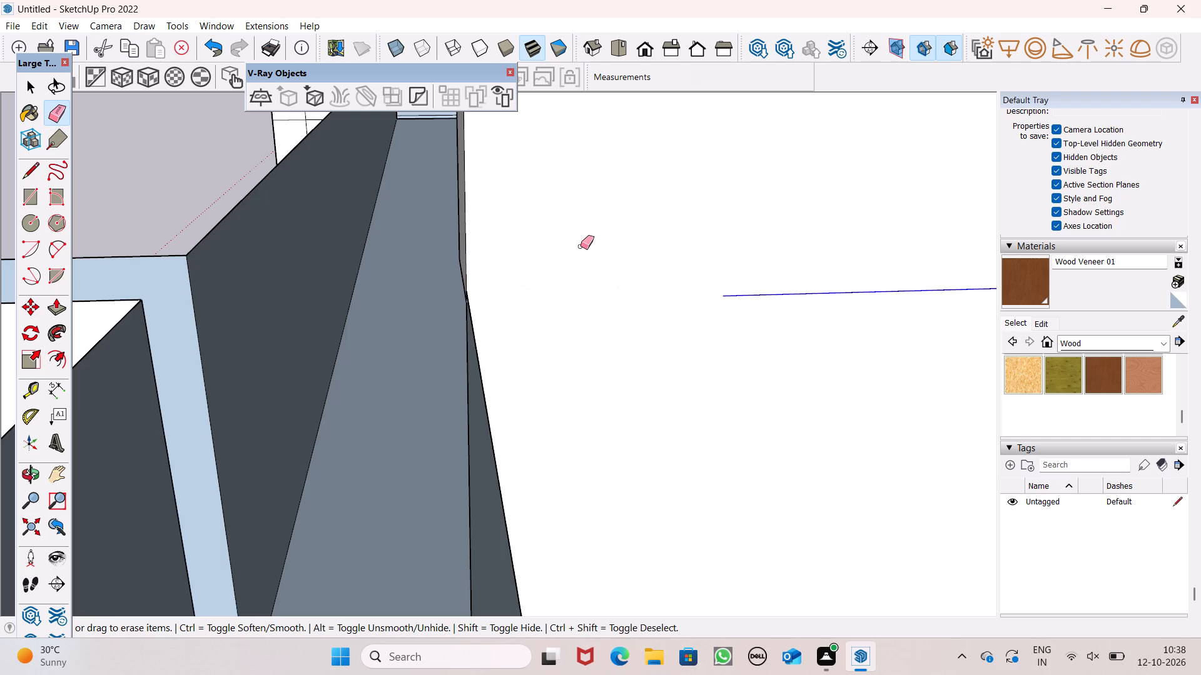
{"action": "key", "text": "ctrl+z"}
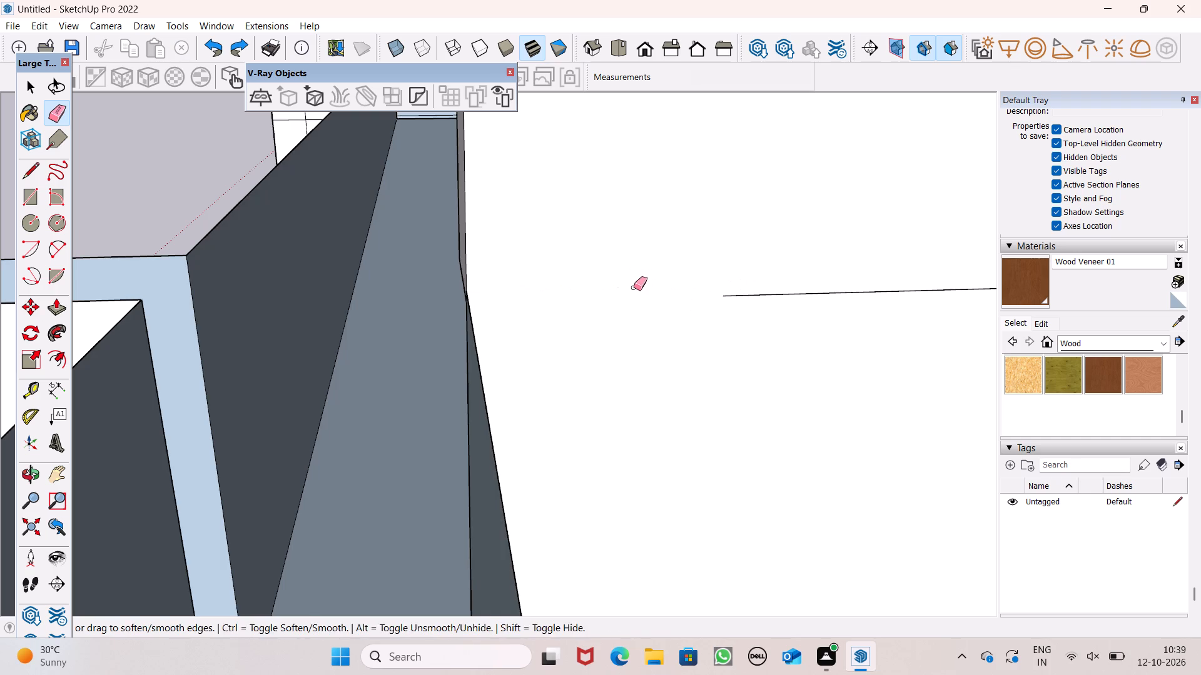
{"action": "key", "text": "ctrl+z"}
Extend the inner side wall's front end forward by about 11 7/16" across the lower wall and another 1' 4 3/16" over the projecting wall.
{"action": "scroll", "coordinate": [681, 261], "scroll_direction": "down", "scroll_amount": 4}
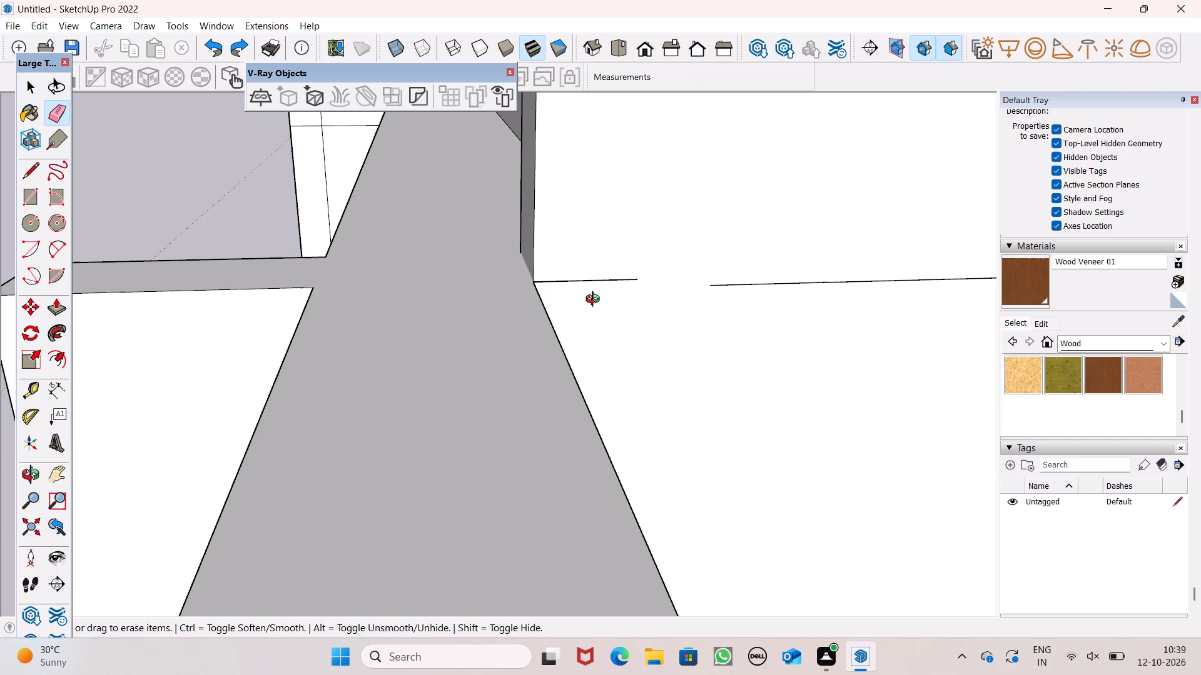
{"action": "middle_click_drag", "start_coordinate": [595, 300], "coordinate": [877, 297]}
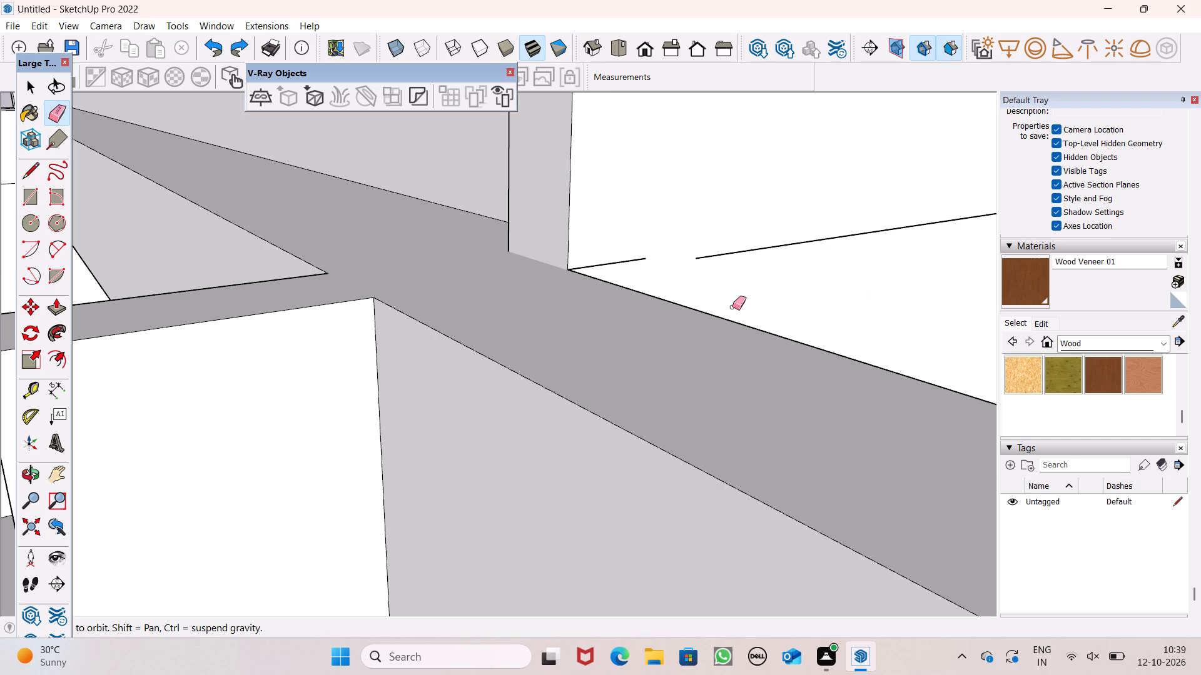
{"action": "key", "text": "space"}
{"action": "scroll", "coordinate": [610, 326], "scroll_direction": "down", "scroll_amount": 12}
{"action": "scroll", "coordinate": [549, 264], "scroll_direction": "down", "scroll_amount": 6}
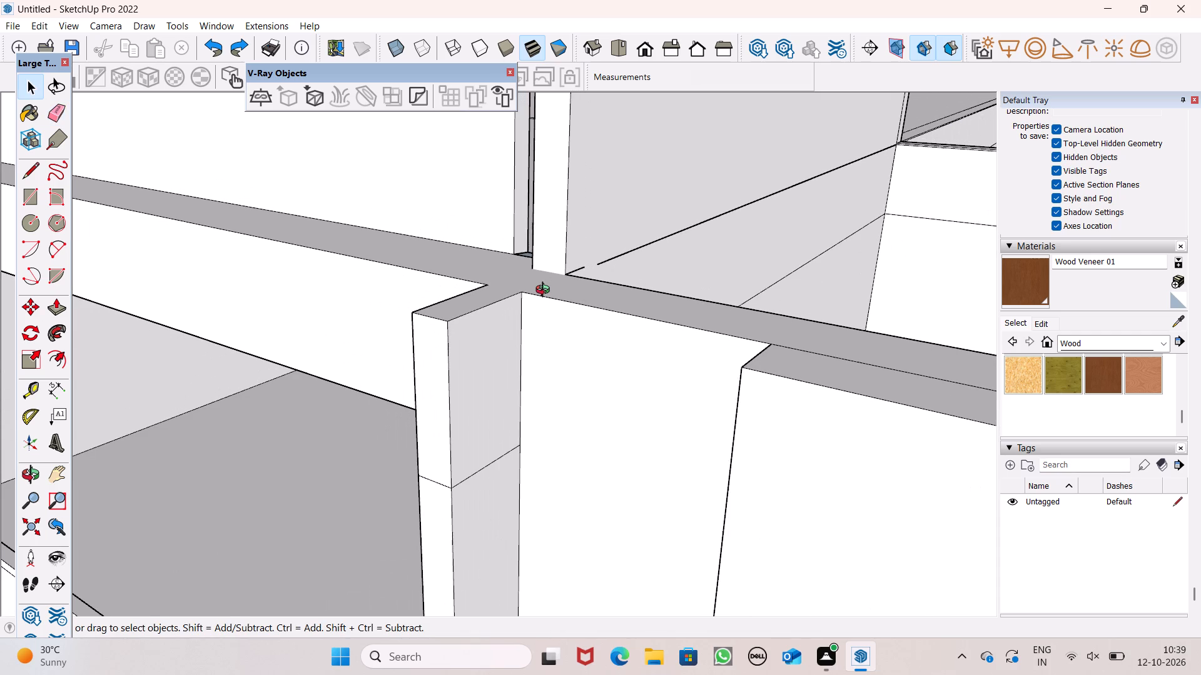
{"action": "middle_click_drag", "start_coordinate": [544, 286], "coordinate": [796, 342]}
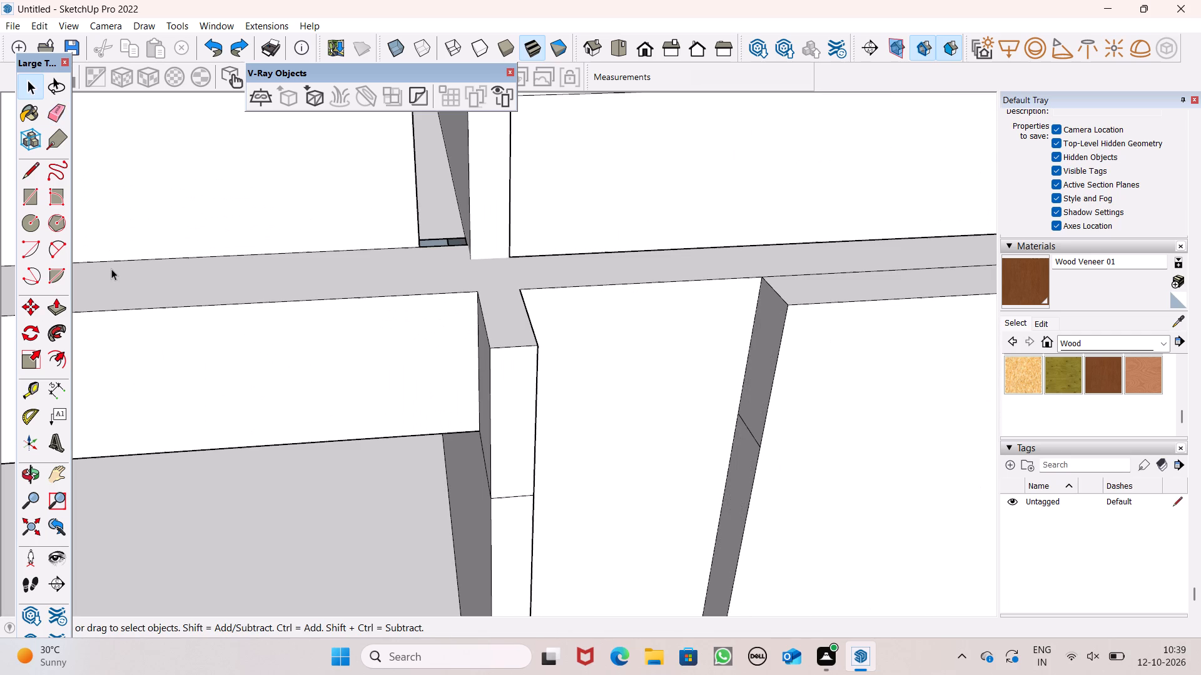
{"action": "left_click", "coordinate": [59, 301]}
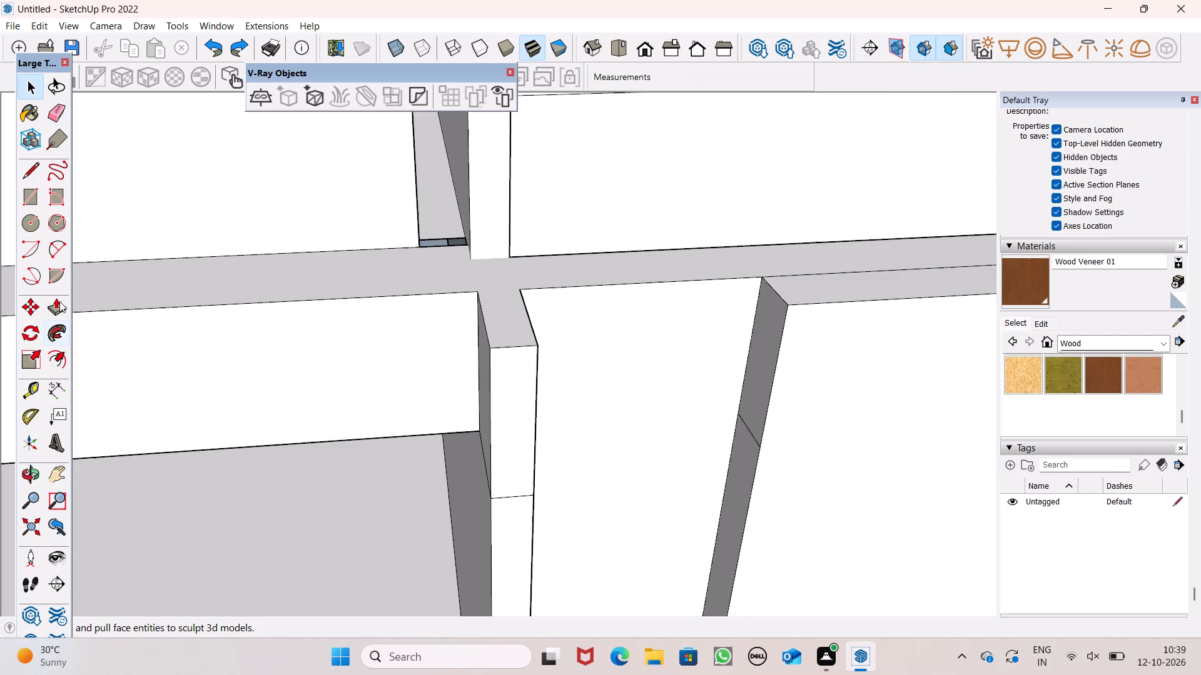
{"action": "left_click_drag", "start_coordinate": [485, 241], "coordinate": [491, 259]}
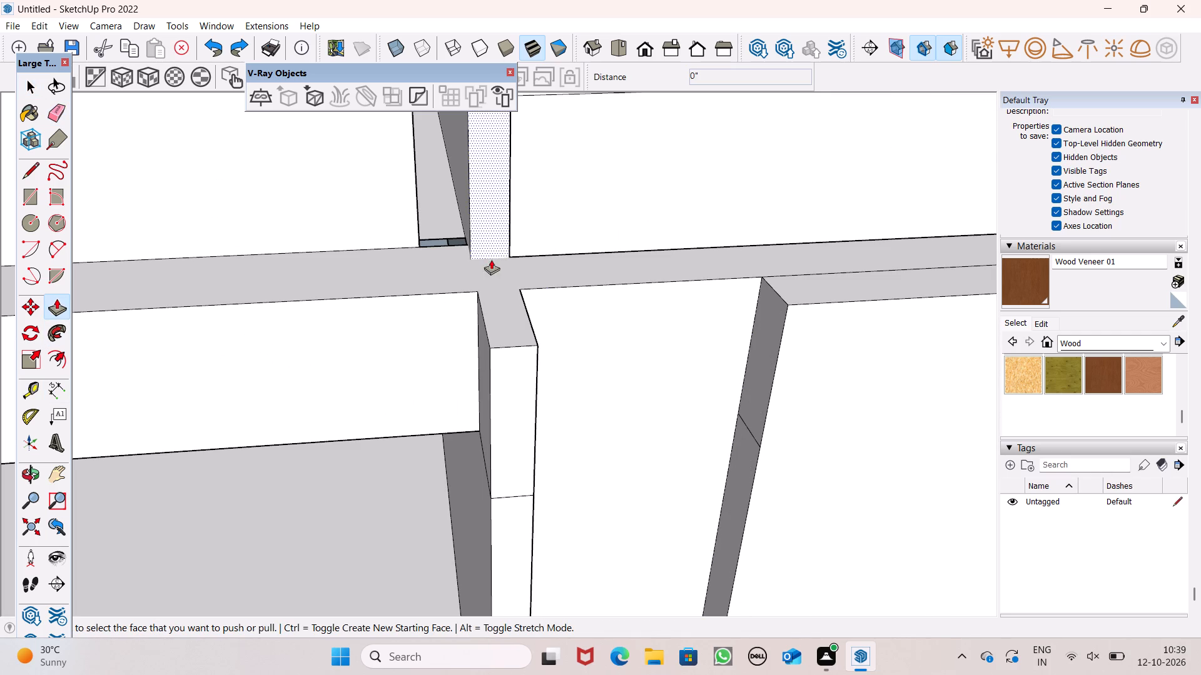
{"action": "left_click_drag", "start_coordinate": [491, 259], "coordinate": [502, 344]}
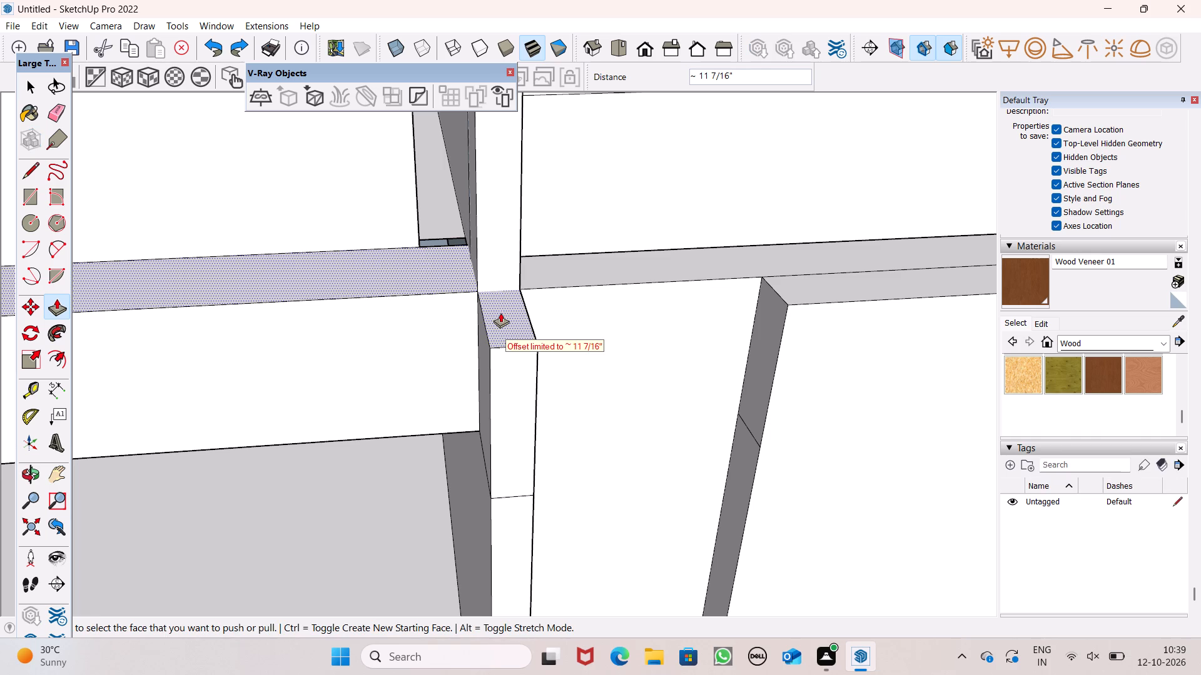
{"action": "left_click_drag", "start_coordinate": [502, 271], "coordinate": [505, 329]}
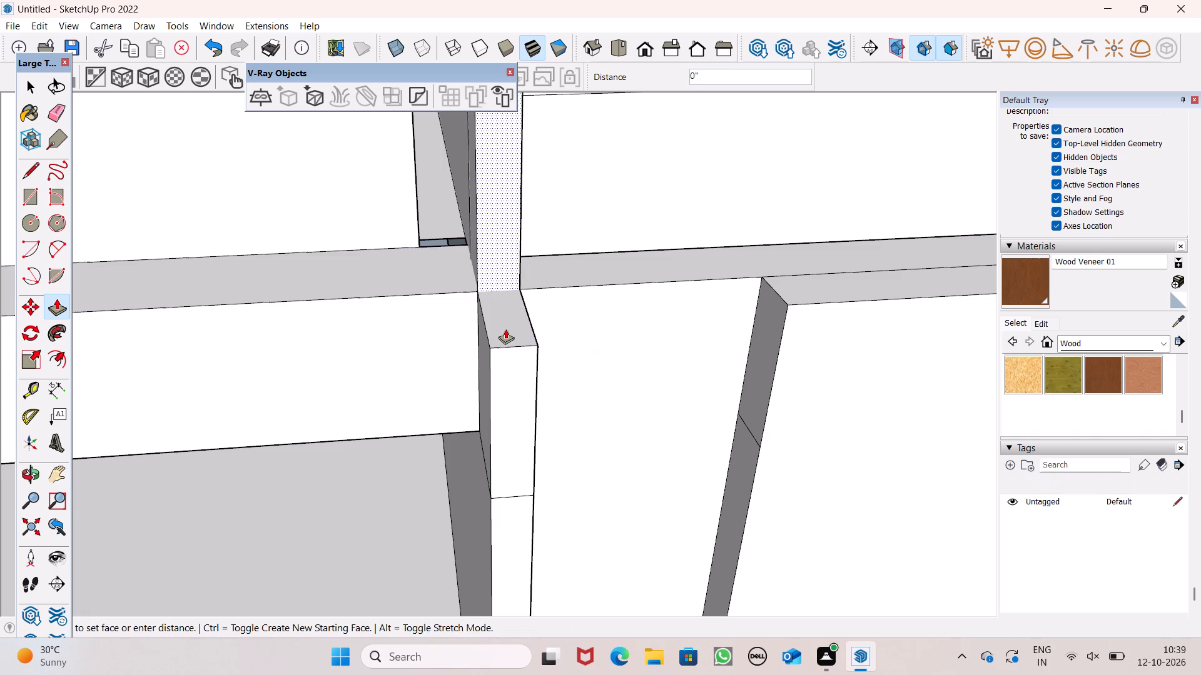
{"action": "left_click_drag", "start_coordinate": [505, 329], "coordinate": [505, 335]}
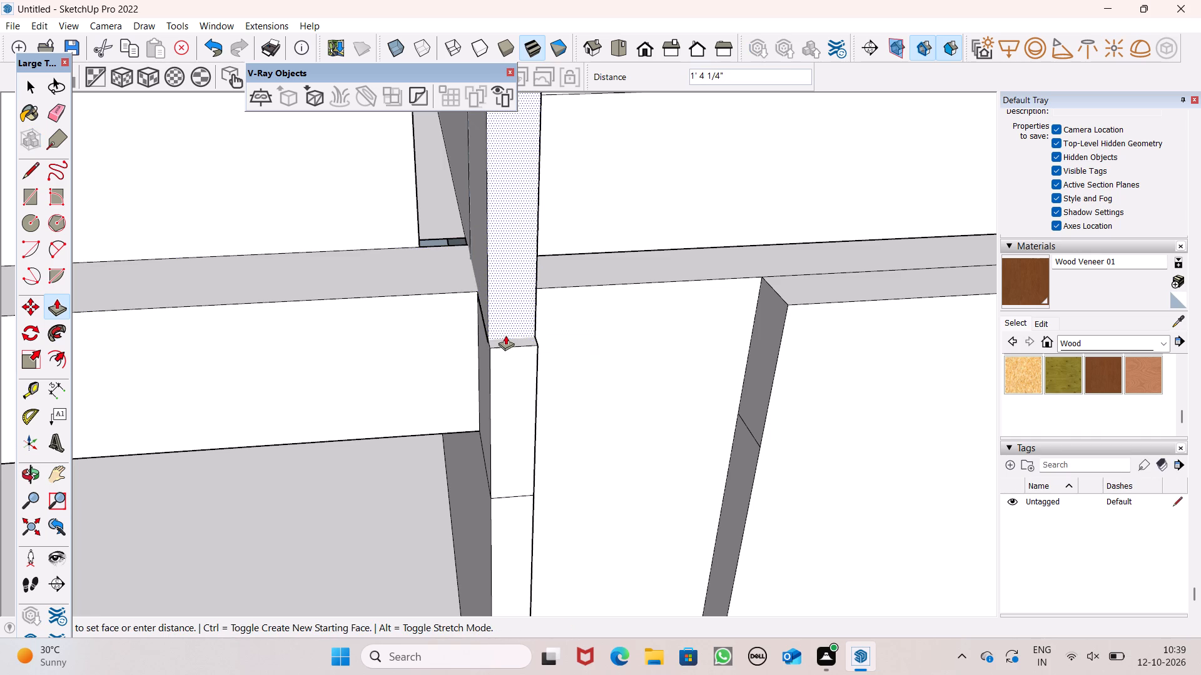
{"action": "left_click_drag", "start_coordinate": [505, 335], "coordinate": [487, 362]}
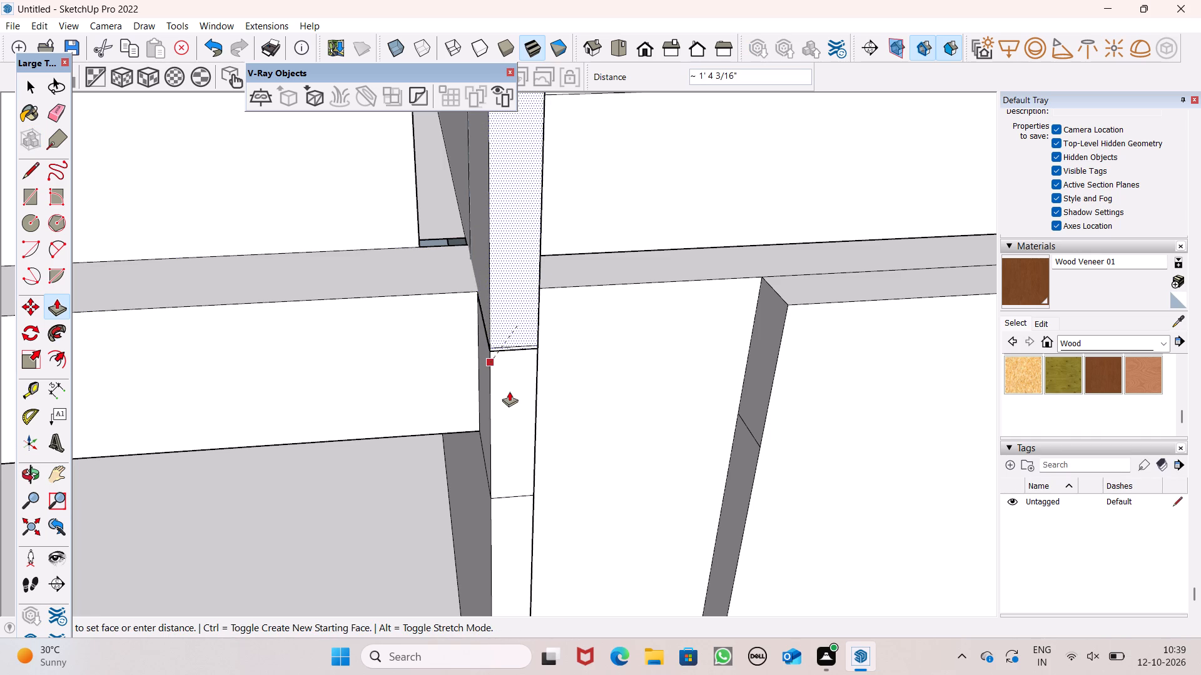
{"action": "key", "text": "space"}
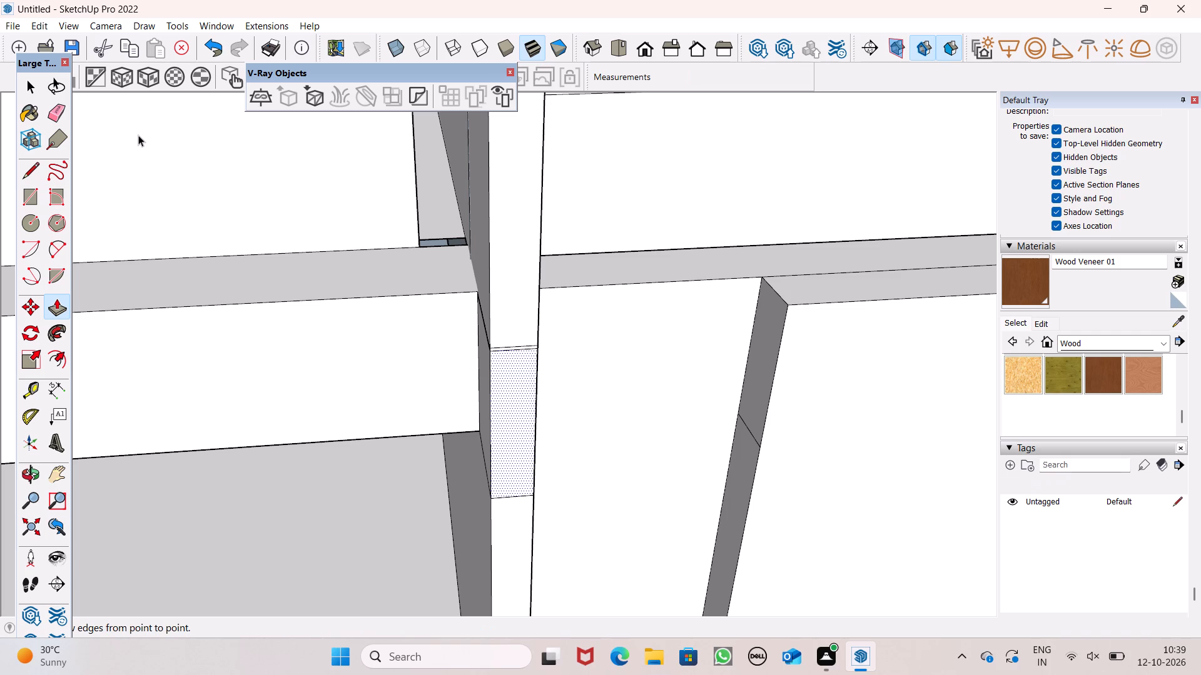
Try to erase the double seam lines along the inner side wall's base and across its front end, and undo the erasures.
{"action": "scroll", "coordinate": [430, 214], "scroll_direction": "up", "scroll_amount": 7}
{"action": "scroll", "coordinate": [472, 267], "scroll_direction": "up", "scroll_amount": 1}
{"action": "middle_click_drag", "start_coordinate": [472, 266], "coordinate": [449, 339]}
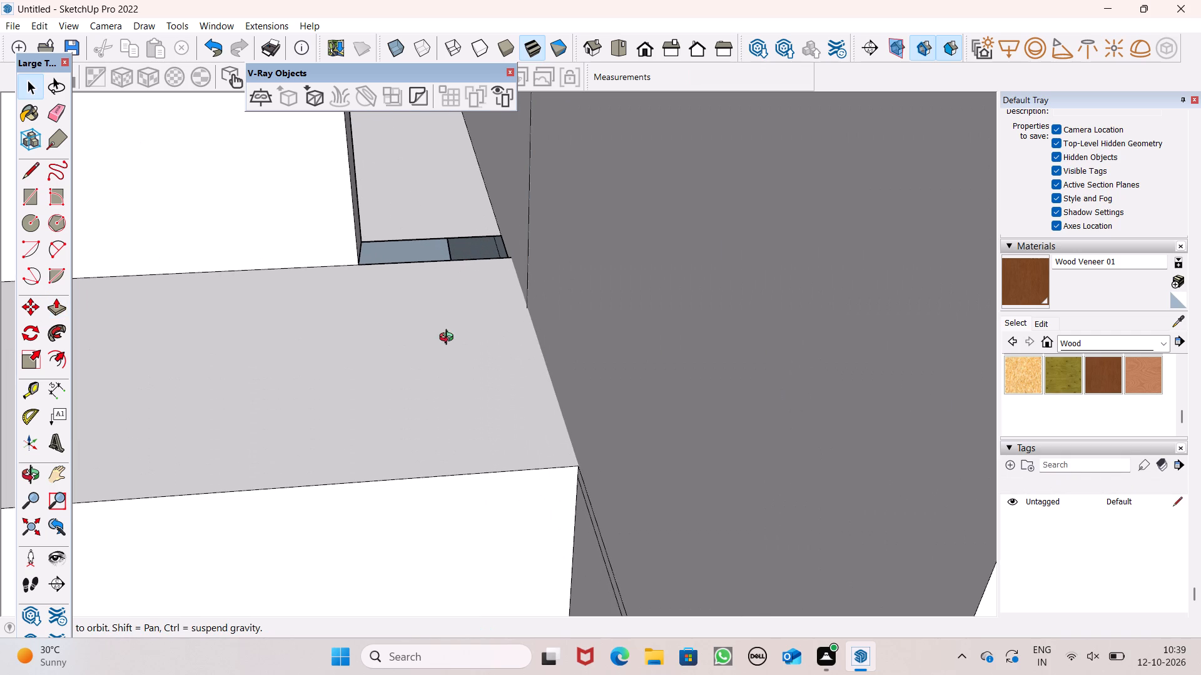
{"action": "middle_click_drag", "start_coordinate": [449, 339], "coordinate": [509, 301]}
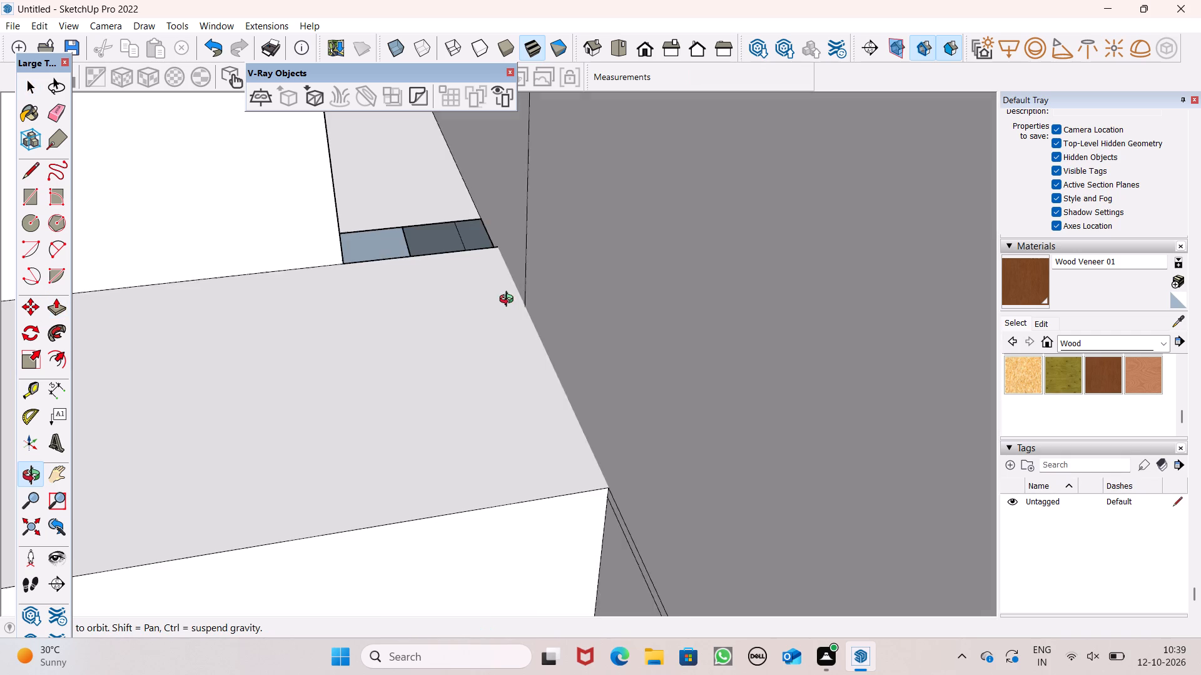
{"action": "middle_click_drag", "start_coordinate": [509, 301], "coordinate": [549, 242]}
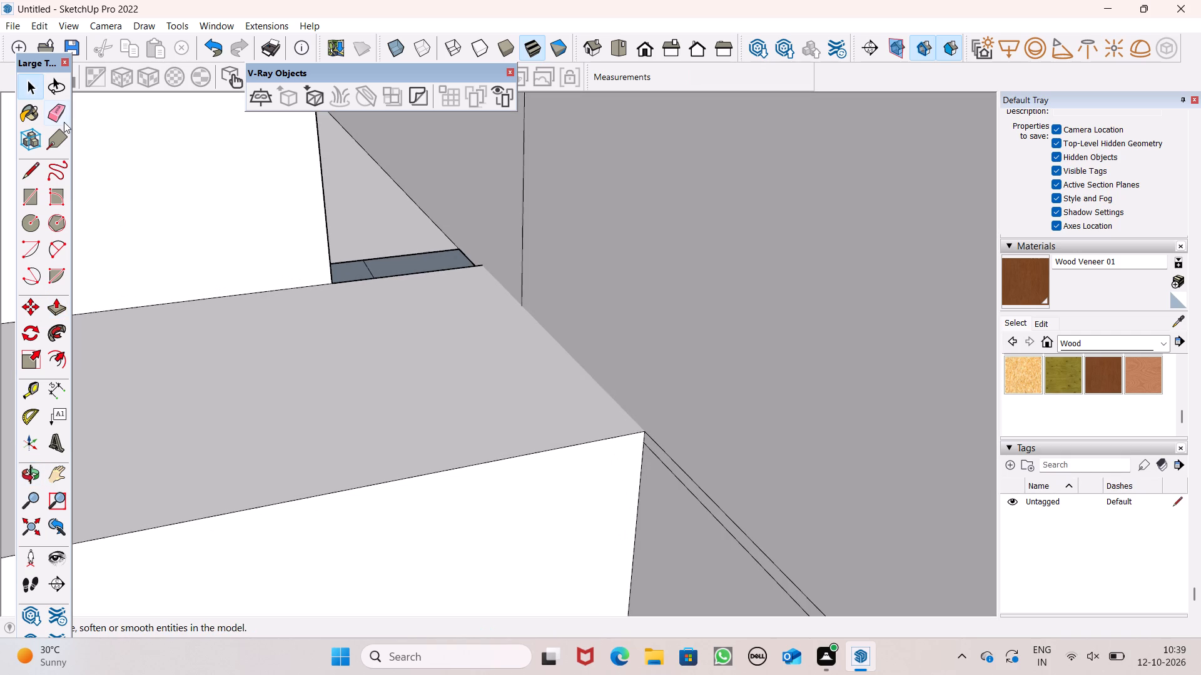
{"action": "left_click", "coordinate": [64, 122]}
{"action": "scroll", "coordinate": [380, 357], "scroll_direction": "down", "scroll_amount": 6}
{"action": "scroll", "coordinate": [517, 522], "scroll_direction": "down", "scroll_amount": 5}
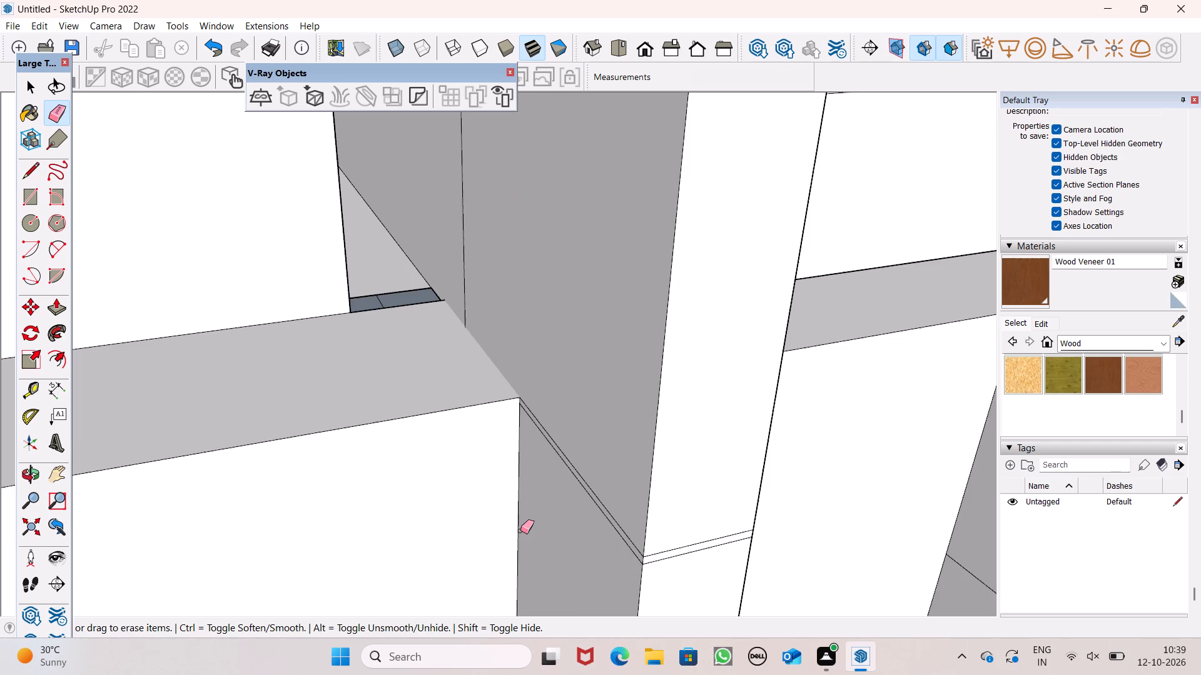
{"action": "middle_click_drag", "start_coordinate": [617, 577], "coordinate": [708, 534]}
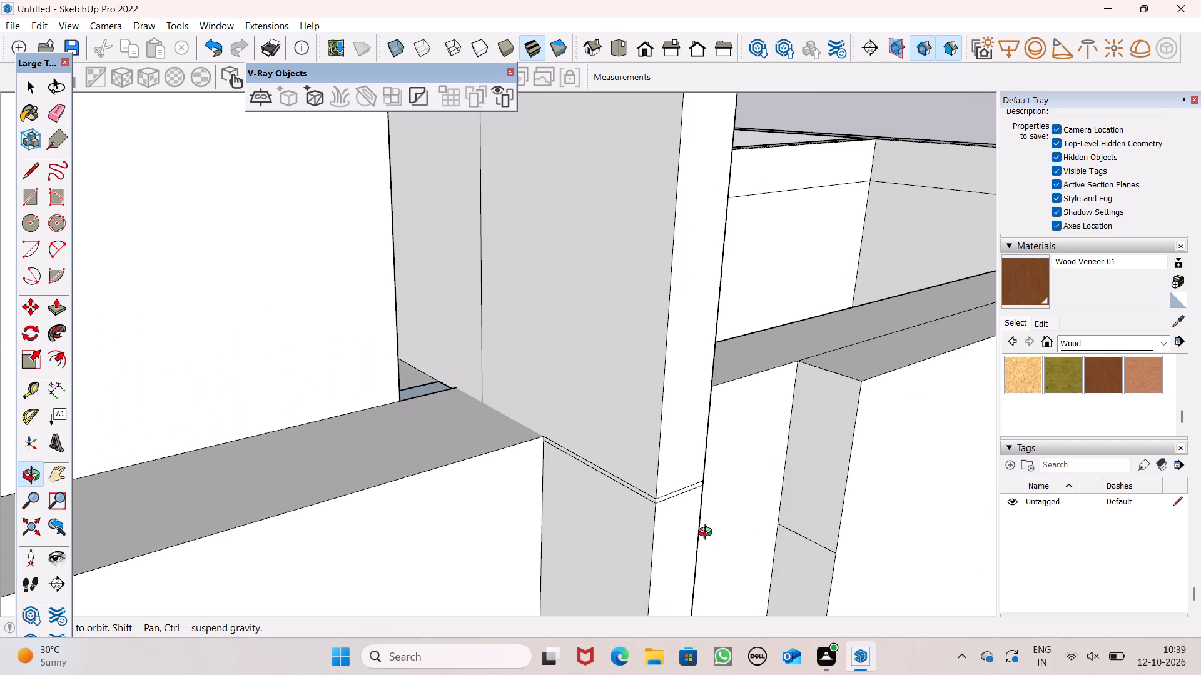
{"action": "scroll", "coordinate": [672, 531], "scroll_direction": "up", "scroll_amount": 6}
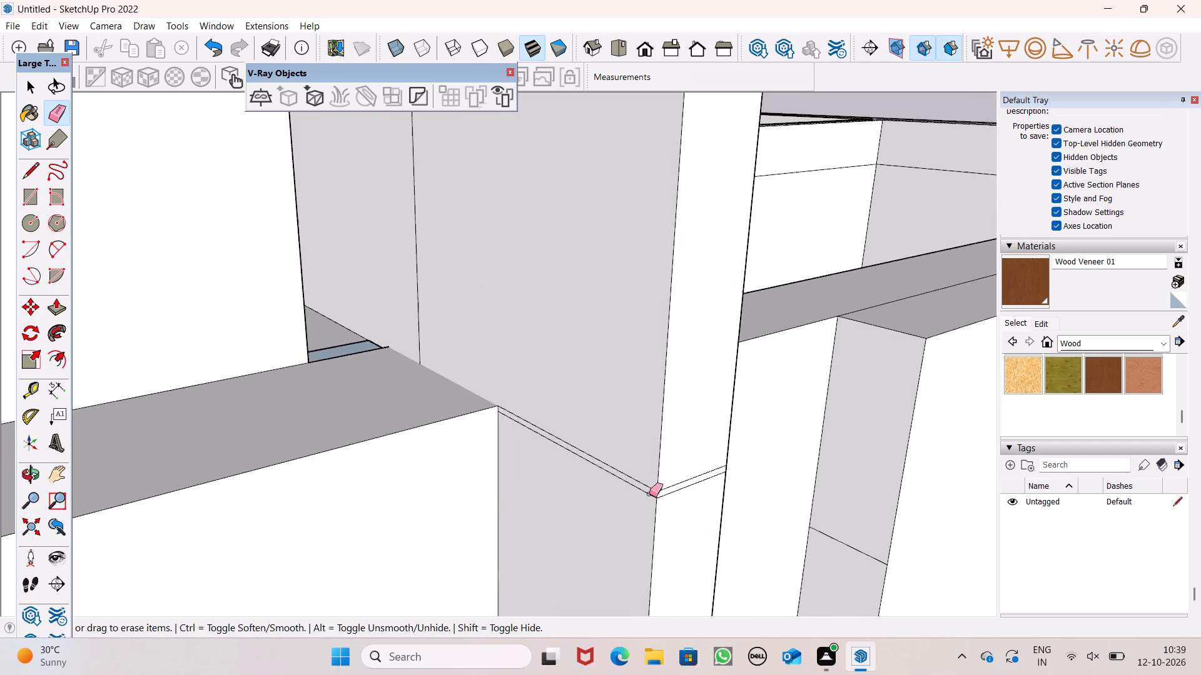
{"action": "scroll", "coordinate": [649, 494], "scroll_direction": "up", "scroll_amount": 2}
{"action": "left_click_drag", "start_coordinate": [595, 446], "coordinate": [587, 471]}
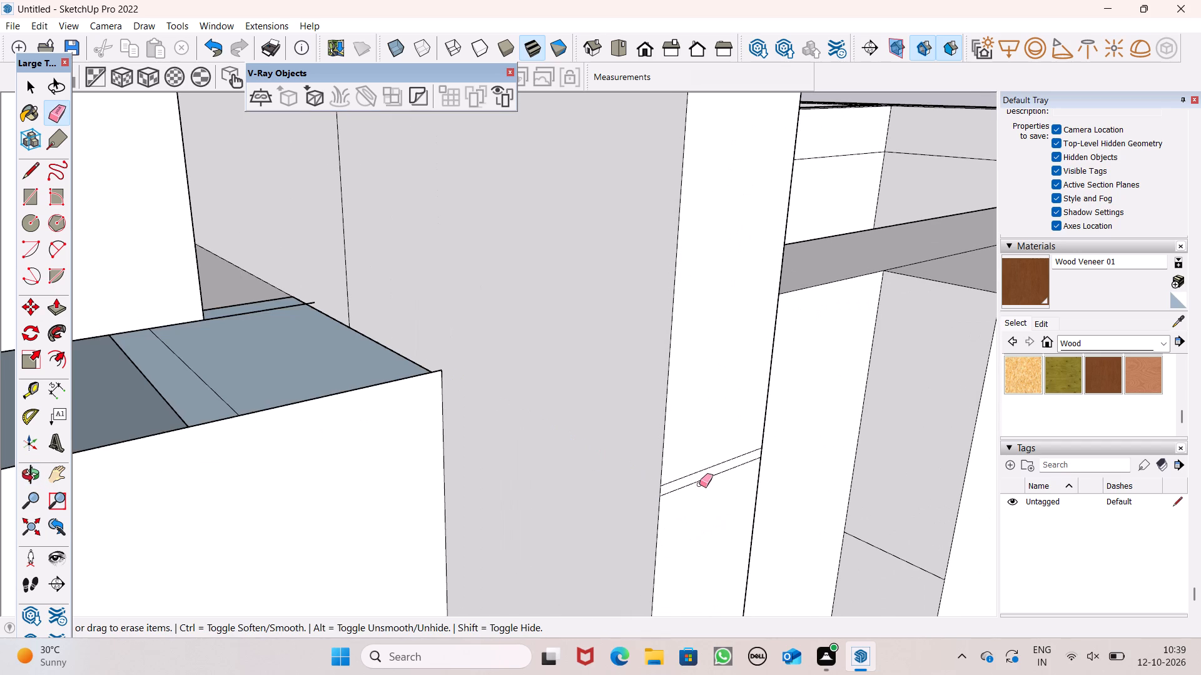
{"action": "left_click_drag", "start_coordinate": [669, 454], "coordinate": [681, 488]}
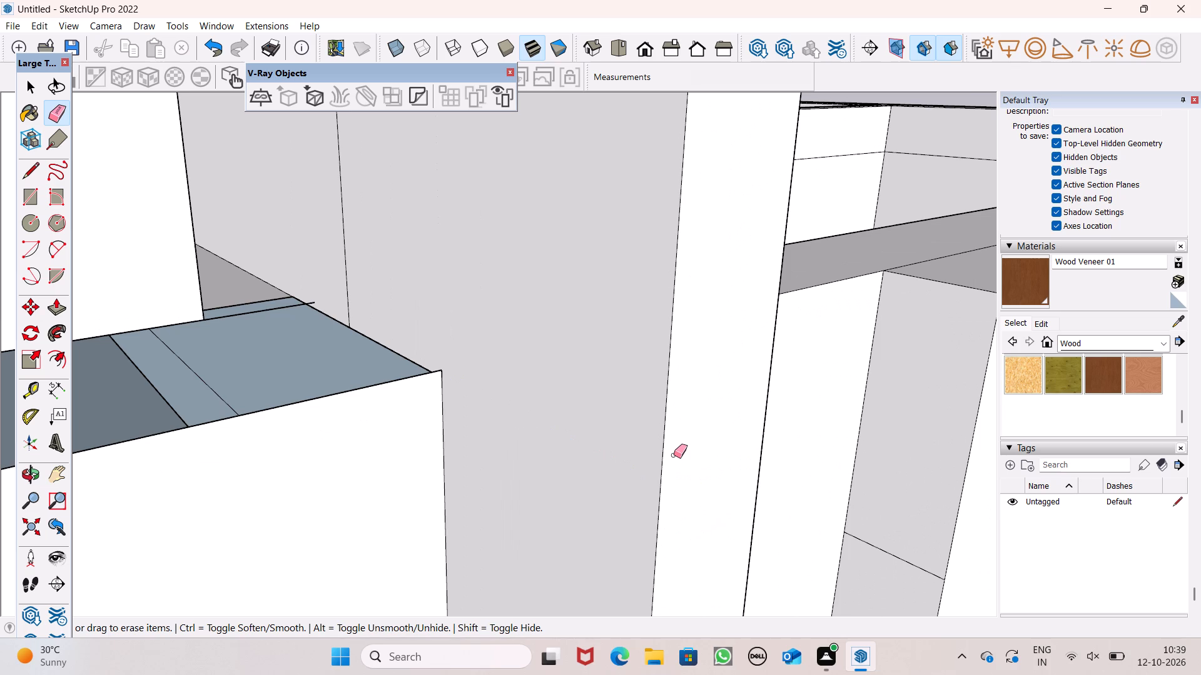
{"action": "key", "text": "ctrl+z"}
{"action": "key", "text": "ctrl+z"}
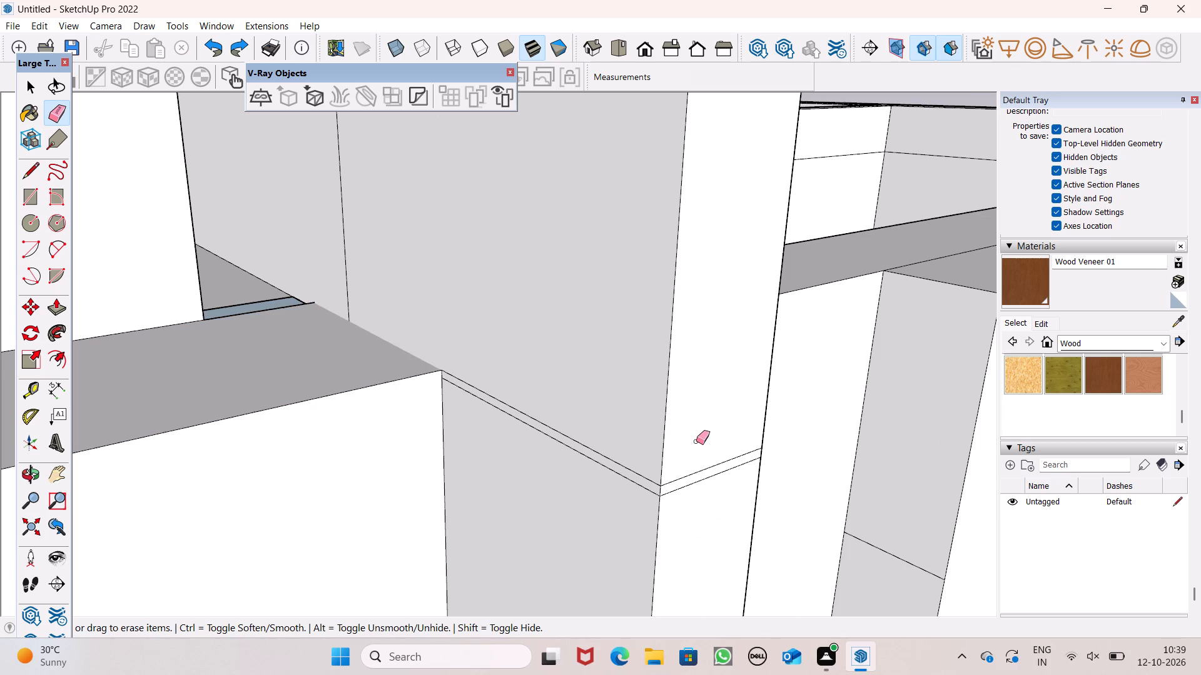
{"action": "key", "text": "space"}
Extend the end of the top balcony parapet's upper band by 7 9/16" toward the inner side wall.
{"action": "scroll", "coordinate": [697, 435], "scroll_direction": "down", "scroll_amount": 4}
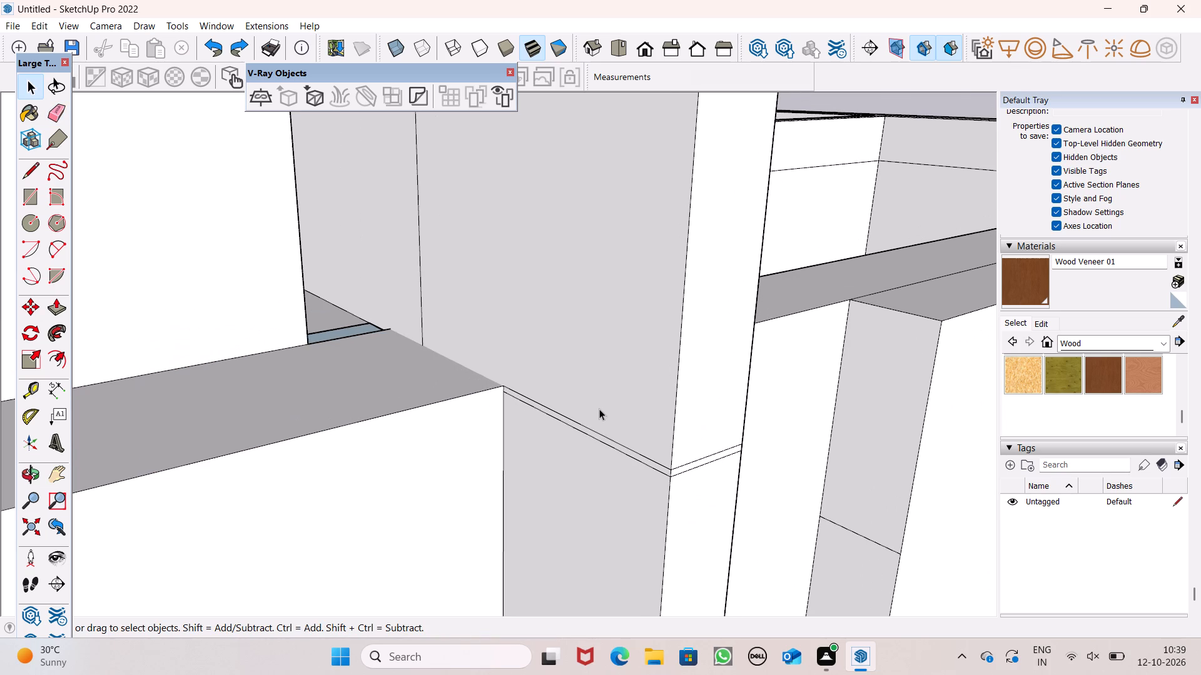
{"action": "scroll", "coordinate": [529, 401], "scroll_direction": "down", "scroll_amount": 4}
{"action": "middle_click_drag", "start_coordinate": [574, 465], "coordinate": [394, 578]}
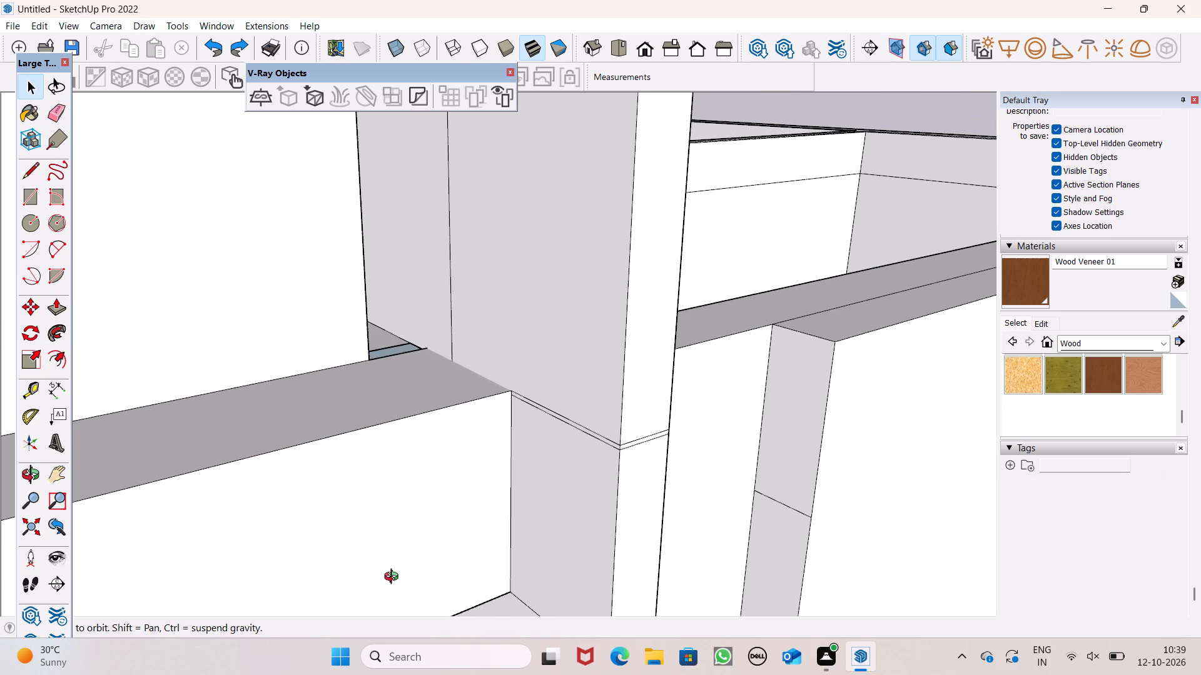
{"action": "middle_click_drag", "start_coordinate": [394, 578], "coordinate": [173, 206]}
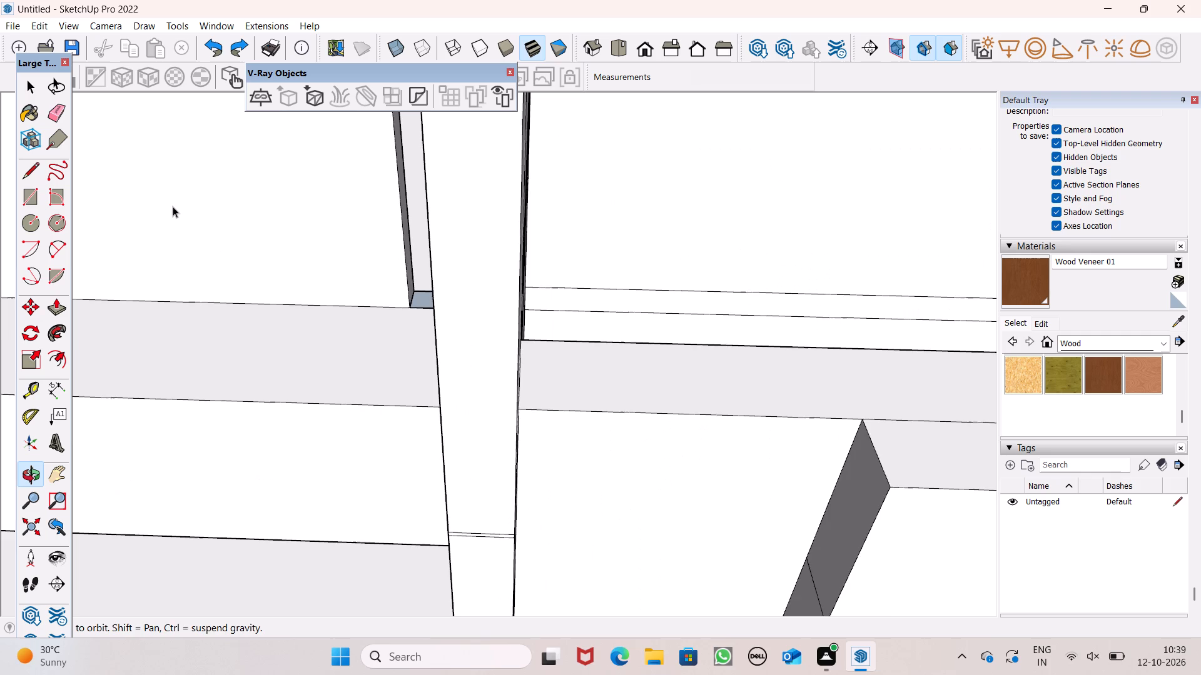
{"action": "middle_click_drag", "start_coordinate": [173, 206], "coordinate": [278, 471]}
{"action": "scroll", "coordinate": [192, 222], "scroll_direction": "down", "scroll_amount": 1}
{"action": "scroll", "coordinate": [188, 289], "scroll_direction": "down", "scroll_amount": 1}
{"action": "middle_click_drag", "start_coordinate": [181, 291], "coordinate": [182, 292]}
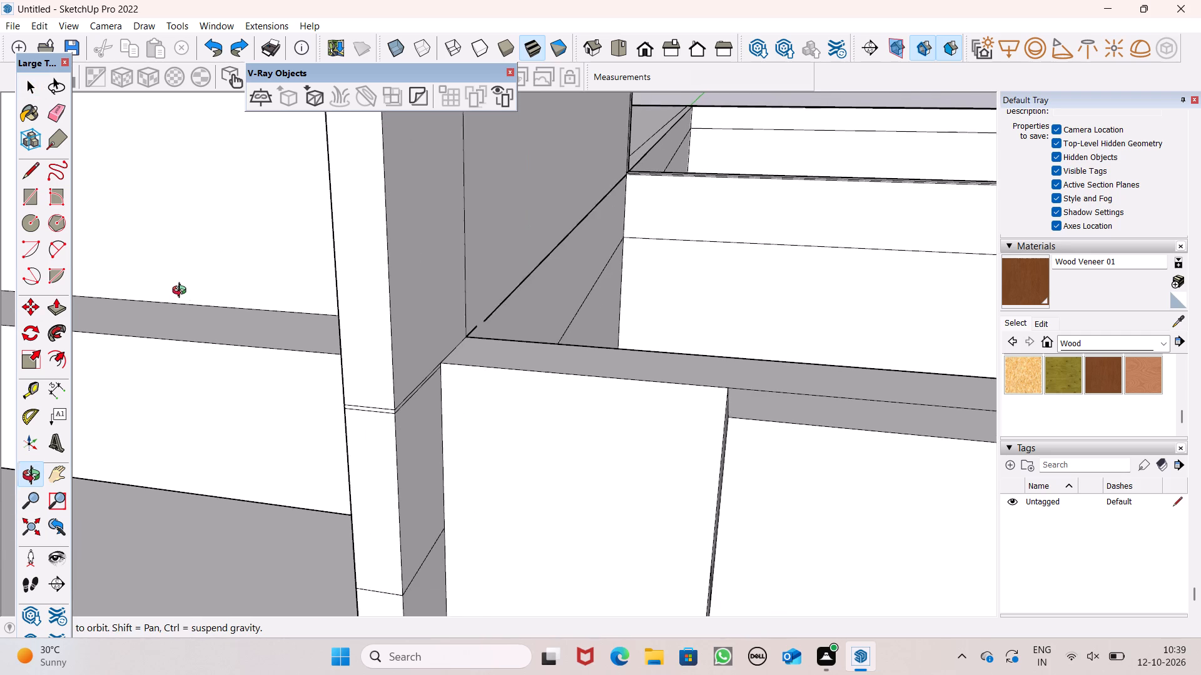
{"action": "middle_click_drag", "start_coordinate": [182, 292], "coordinate": [336, 351]}
{"action": "scroll", "coordinate": [336, 348], "scroll_direction": "down", "scroll_amount": 11}
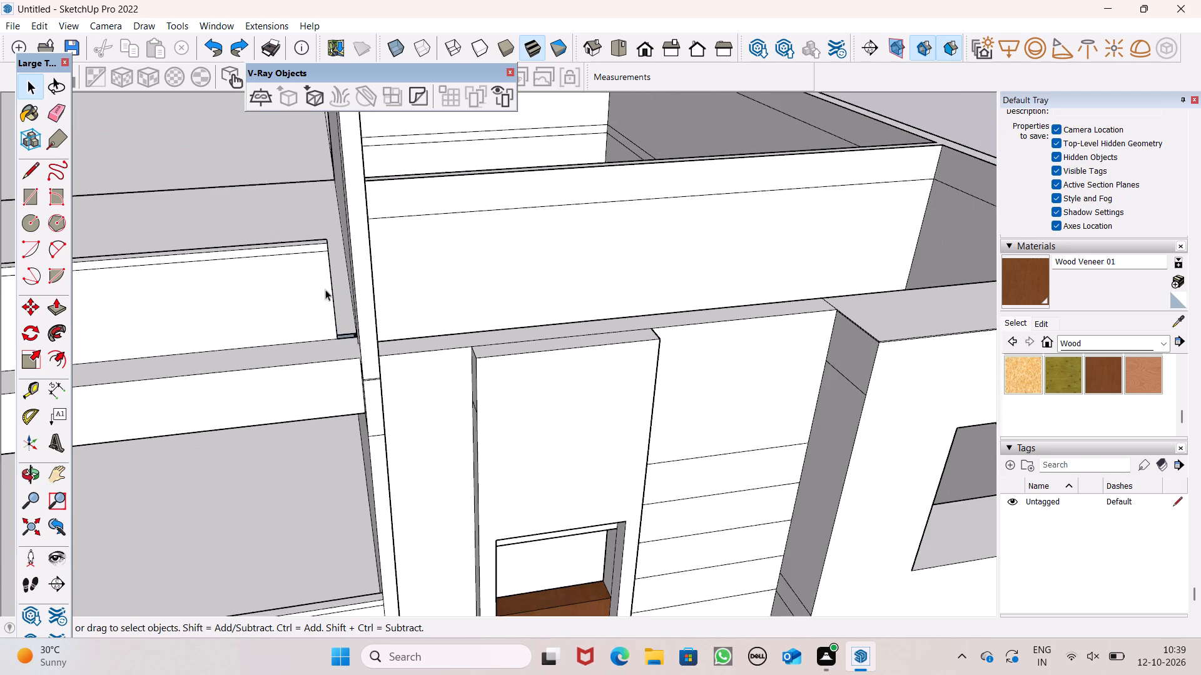
{"action": "scroll", "coordinate": [302, 212], "scroll_direction": "up", "scroll_amount": 7}
{"action": "left_click", "coordinate": [58, 304]}
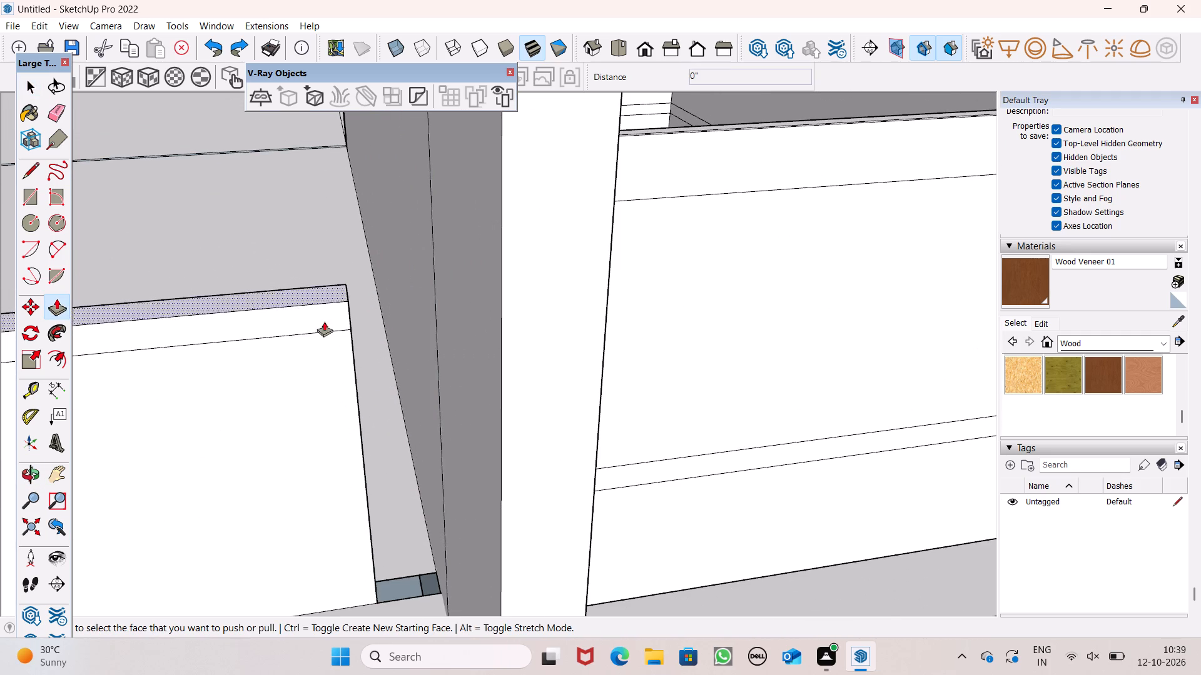
{"action": "scroll", "coordinate": [368, 330], "scroll_direction": "up", "scroll_amount": 3}
{"action": "middle_click_drag", "start_coordinate": [394, 349], "coordinate": [315, 387]}
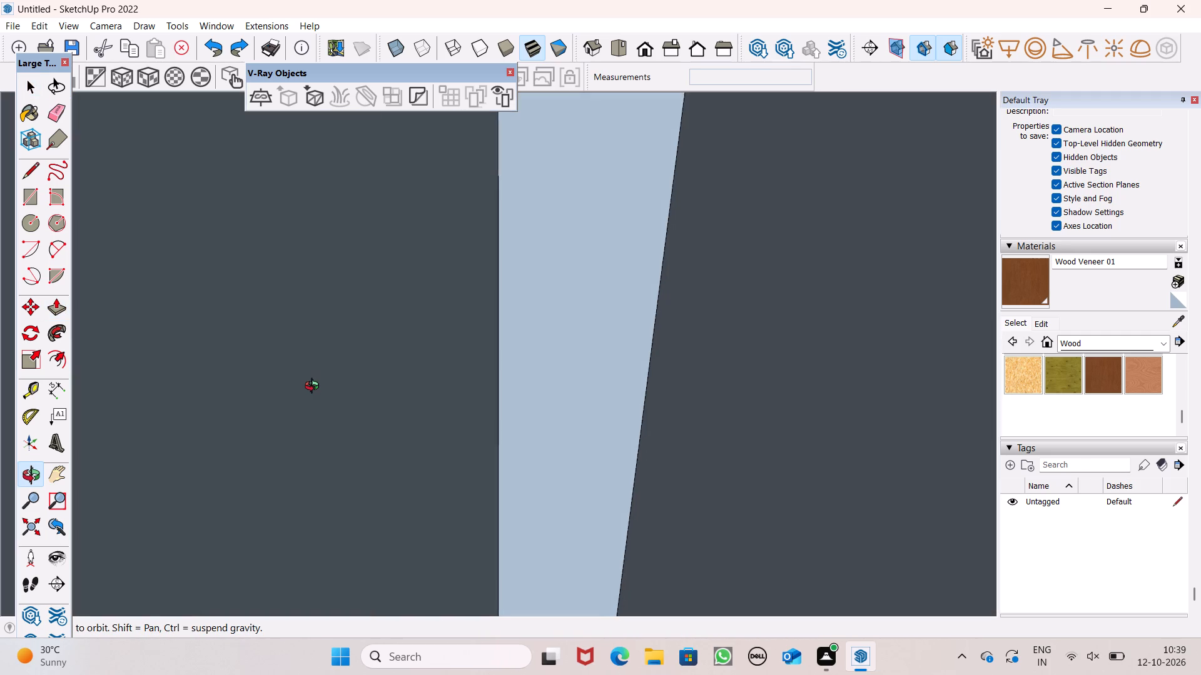
{"action": "middle_click_drag", "start_coordinate": [315, 387], "coordinate": [338, 373]}
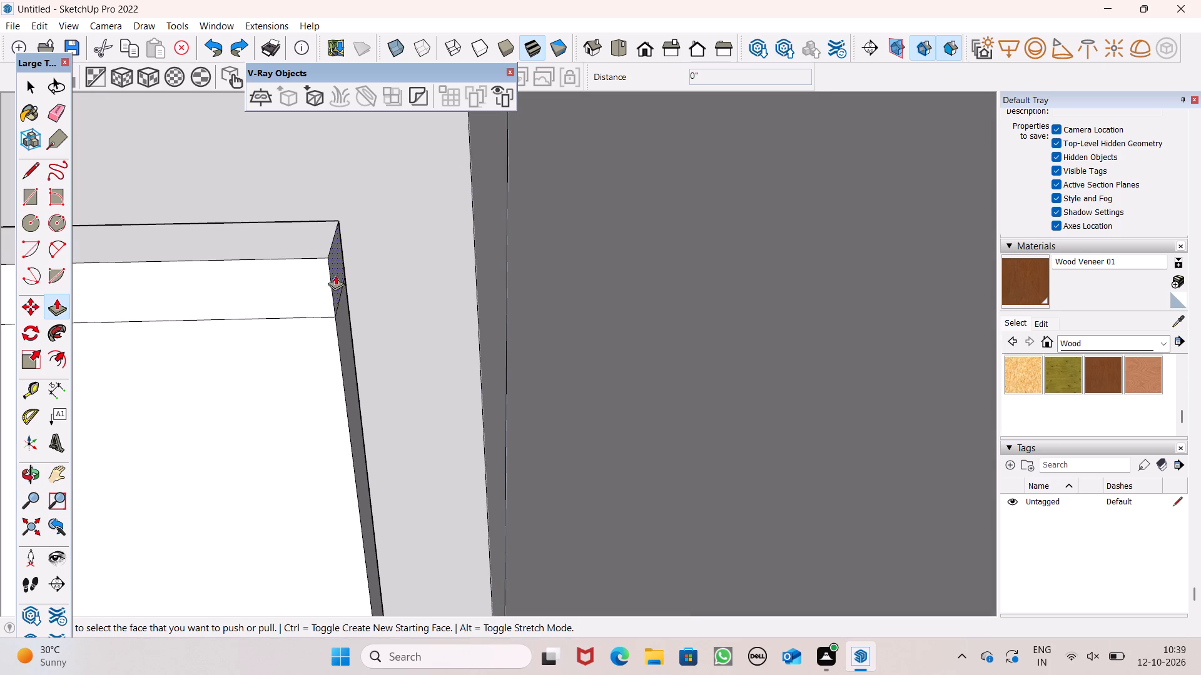
{"action": "left_click_drag", "start_coordinate": [334, 275], "coordinate": [502, 311]}
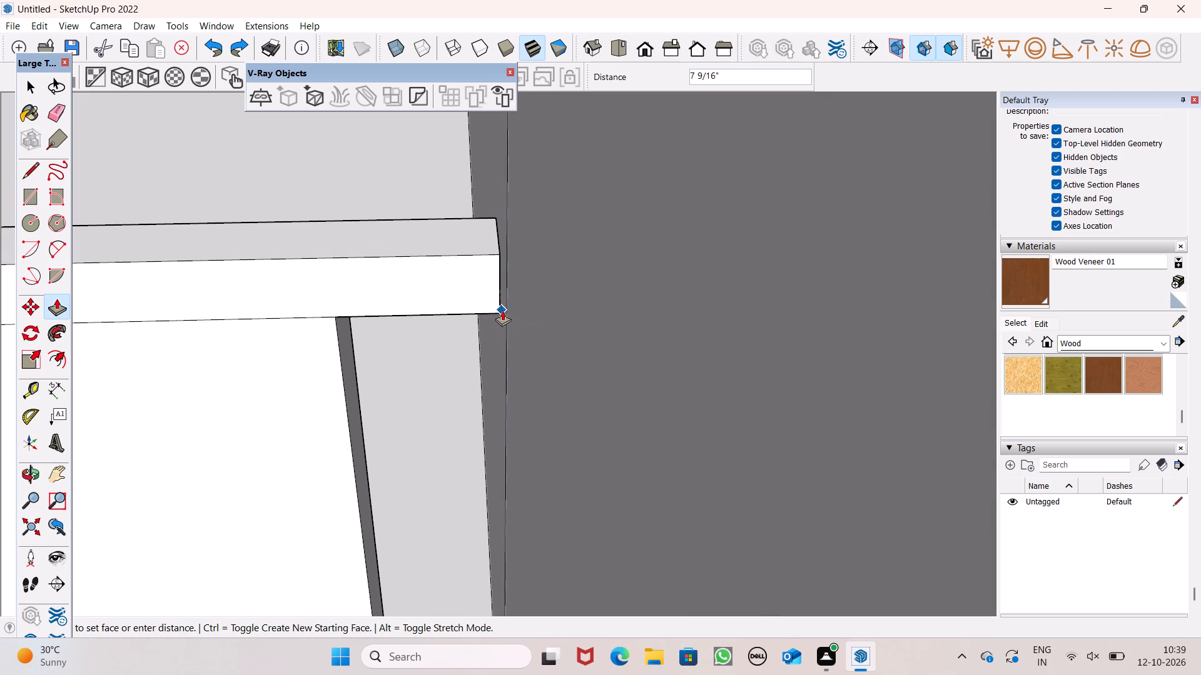
{"action": "left_click_drag", "start_coordinate": [502, 311], "coordinate": [518, 309]}
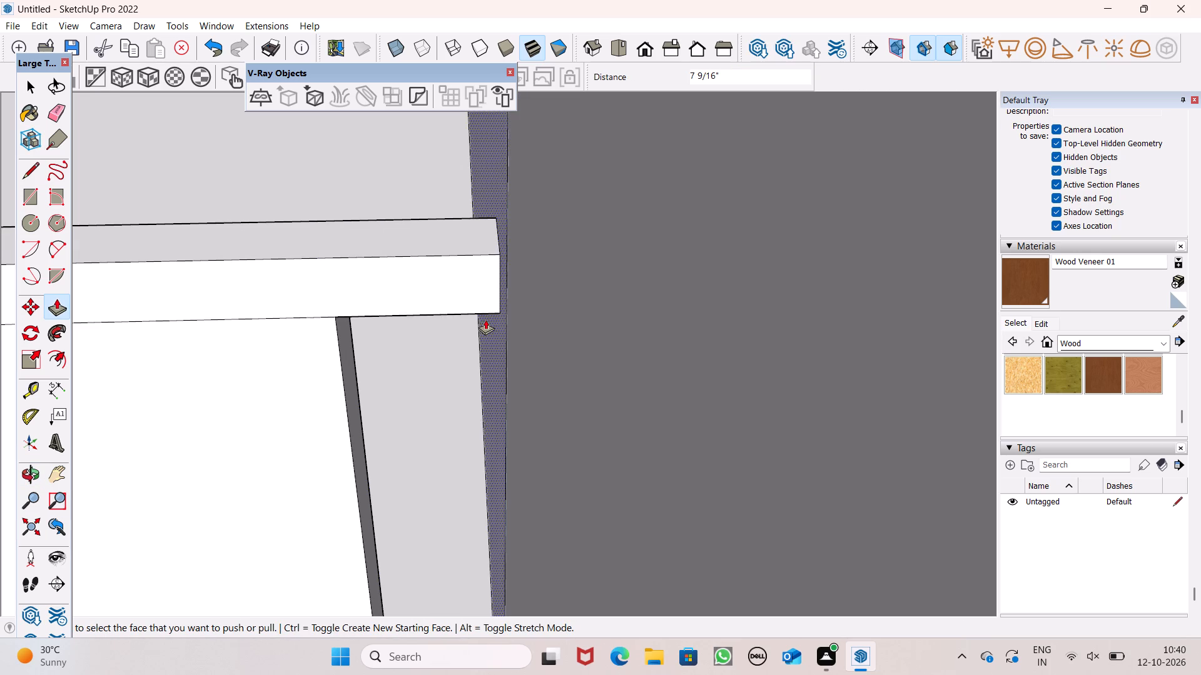
{"action": "key", "text": "ctrl+z"}
{"action": "left_click_drag", "start_coordinate": [337, 283], "coordinate": [527, 302]}
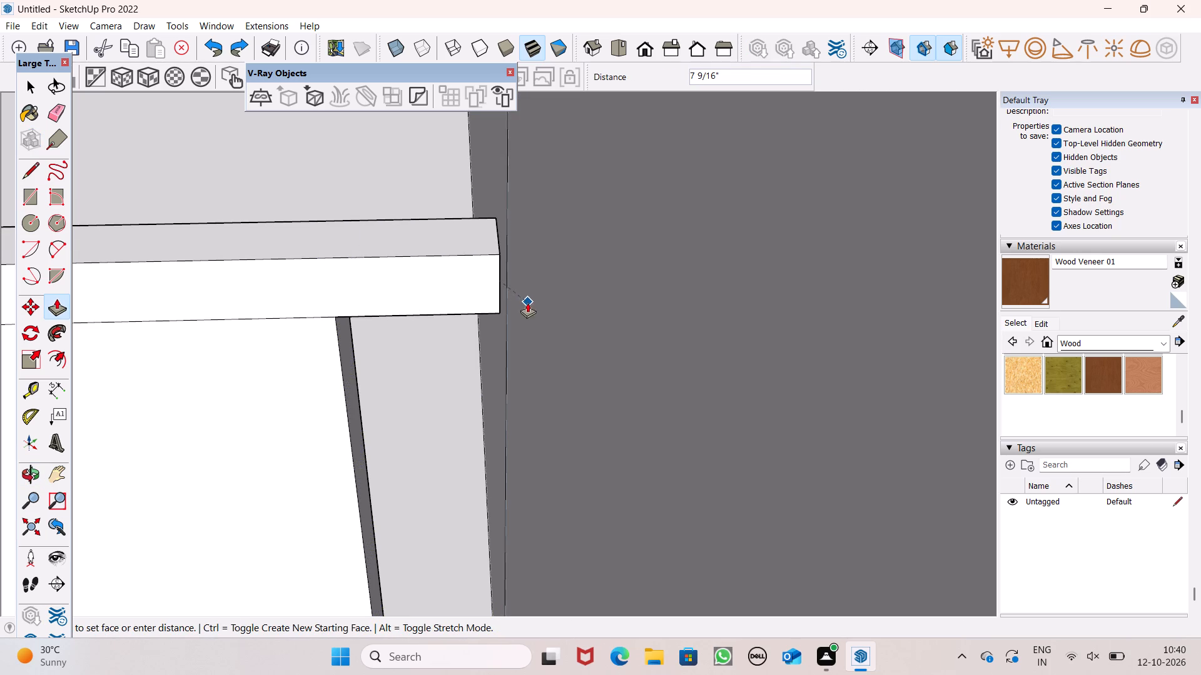
{"action": "left_click_drag", "start_coordinate": [527, 302], "coordinate": [530, 302]}
Examine up close the junction between the extended parapet band and the inner side wall.
{"action": "scroll", "coordinate": [375, 267], "scroll_direction": "down", "scroll_amount": 7}
{"action": "middle_click_drag", "start_coordinate": [408, 294], "coordinate": [437, 225]}
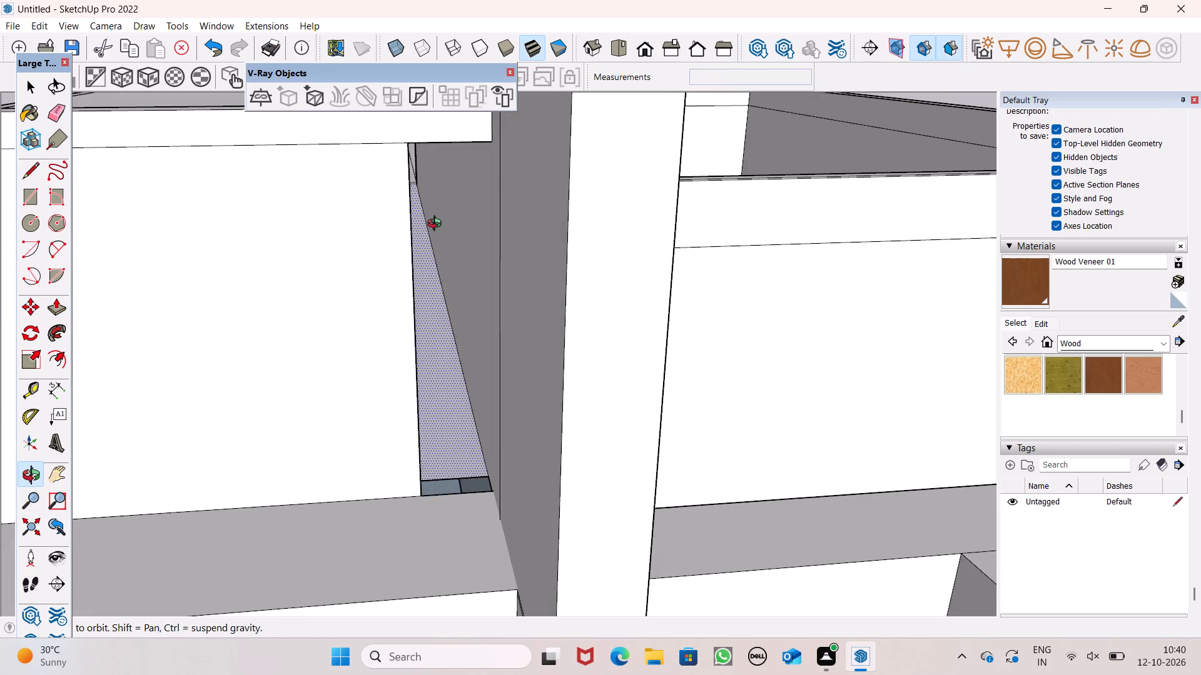
{"action": "middle_click_drag", "start_coordinate": [437, 225], "coordinate": [418, 299]}
{"action": "scroll", "coordinate": [484, 298], "scroll_direction": "up", "scroll_amount": 3}
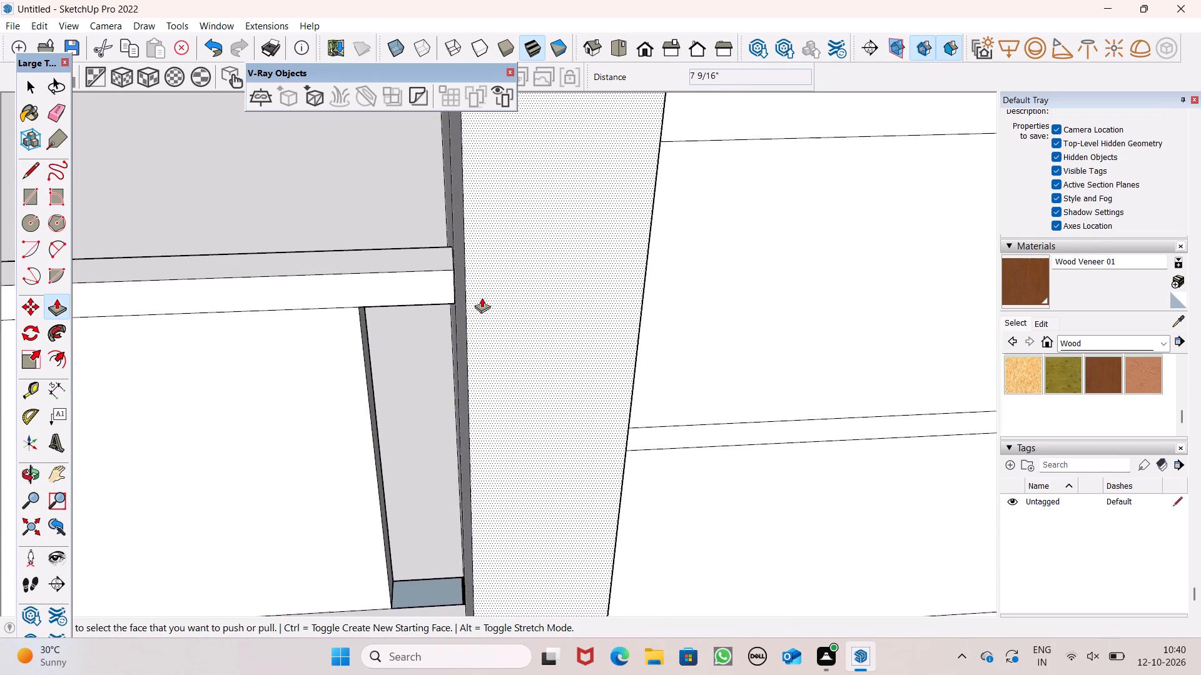
{"action": "scroll", "coordinate": [482, 297], "scroll_direction": "up", "scroll_amount": 14}
{"action": "middle_click_drag", "start_coordinate": [462, 287], "coordinate": [450, 308]}
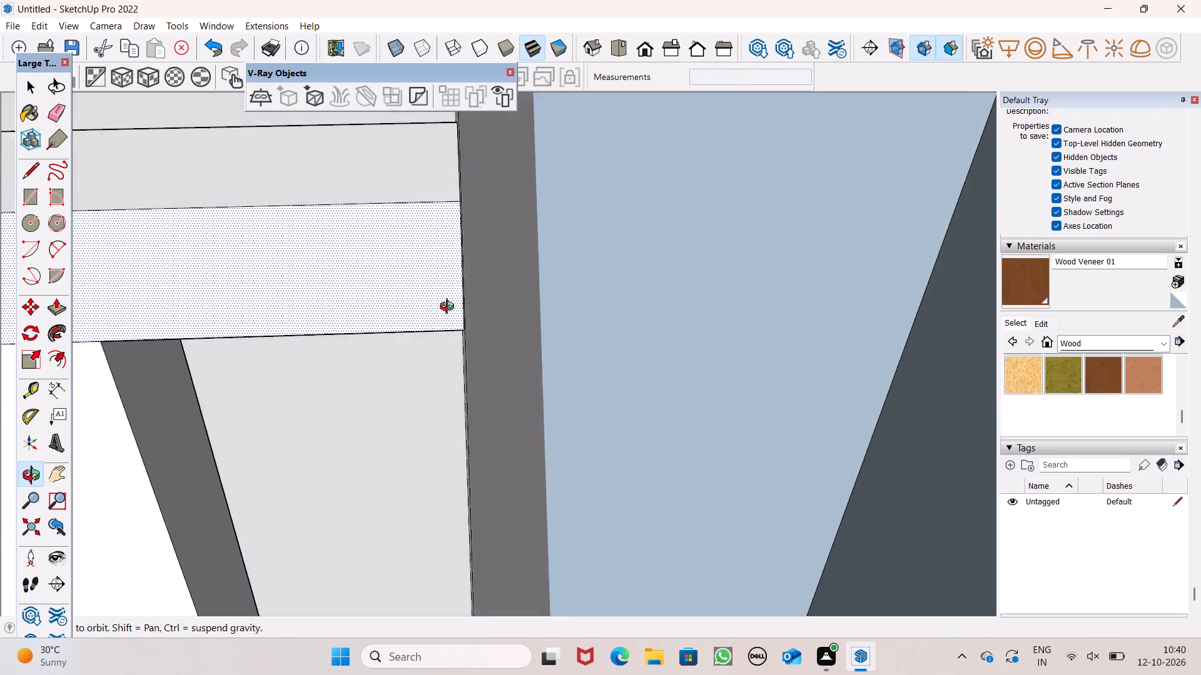
{"action": "middle_click_drag", "start_coordinate": [450, 308], "coordinate": [474, 304]}
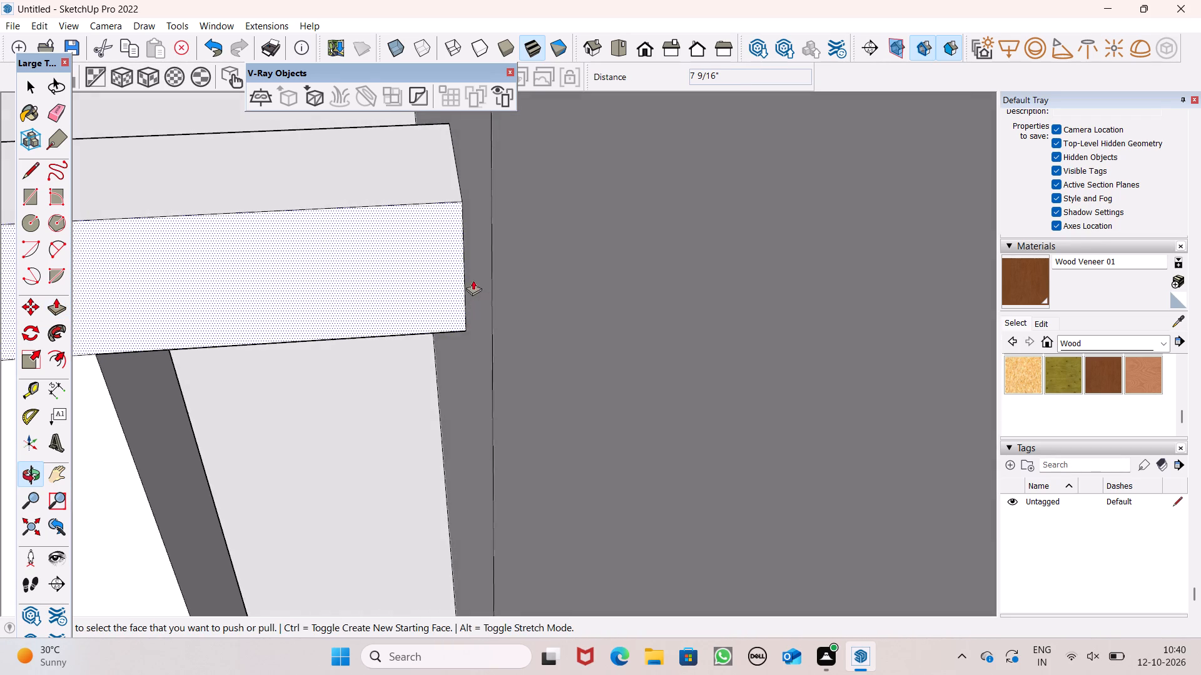
{"action": "scroll", "coordinate": [474, 276], "scroll_direction": "up", "scroll_amount": 17}
{"action": "middle_click_drag", "start_coordinate": [486, 267], "coordinate": [489, 278]}
{"action": "scroll", "coordinate": [479, 309], "scroll_direction": "up", "scroll_amount": 1}
{"action": "middle_click_drag", "start_coordinate": [485, 322], "coordinate": [479, 351]}
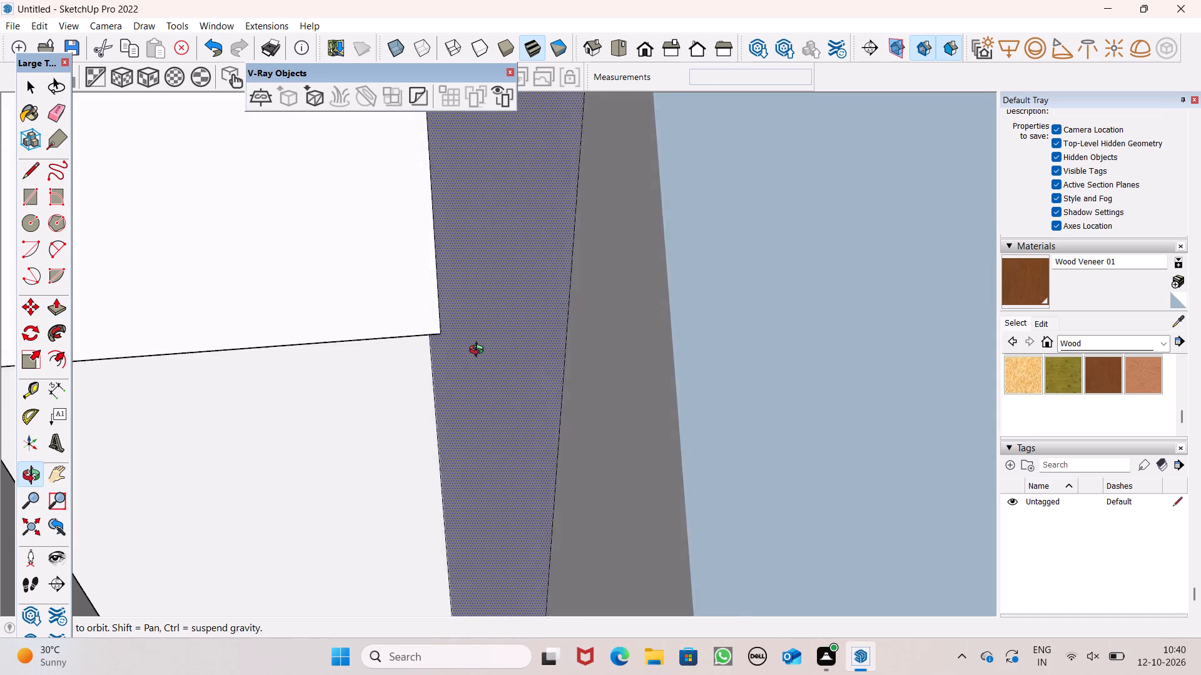
{"action": "middle_click_drag", "start_coordinate": [479, 351], "coordinate": [454, 367]}
{"action": "scroll", "coordinate": [421, 172], "scroll_direction": "down", "scroll_amount": 7}
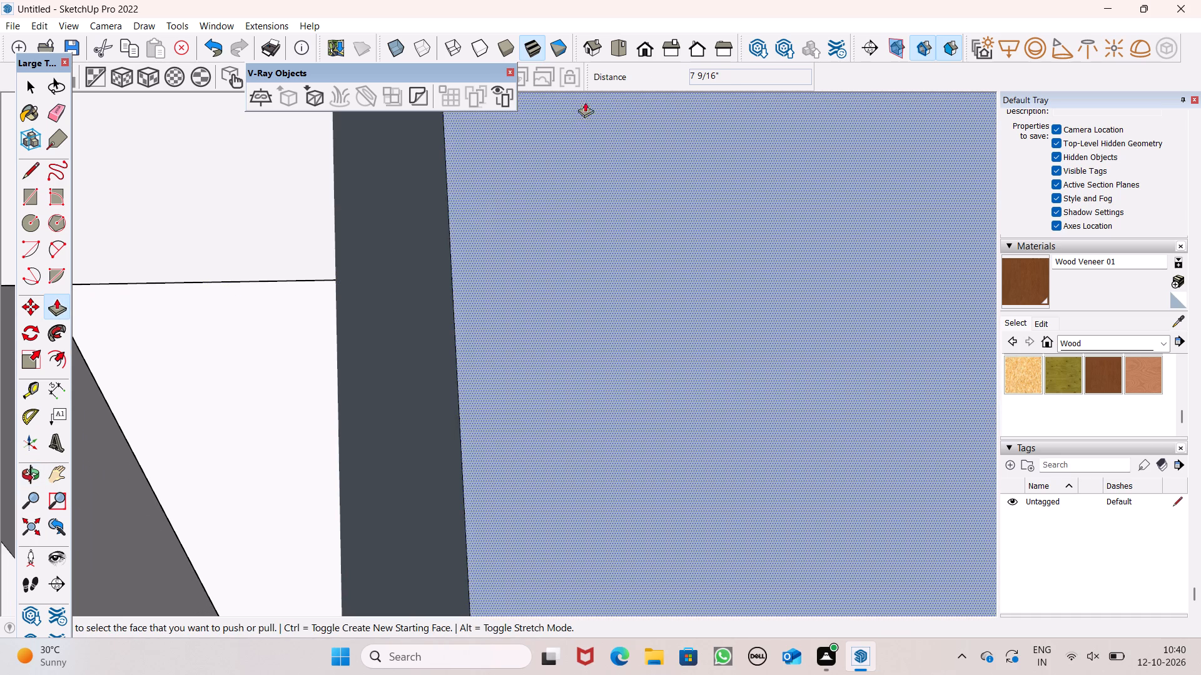
Extend the end face of the top balcony parapet below the band by 4 13/16" to close the gap to the inner side wall.
{"action": "left_click", "coordinate": [639, 48]}
{"action": "scroll", "coordinate": [626, 197], "scroll_direction": "down", "scroll_amount": 10}
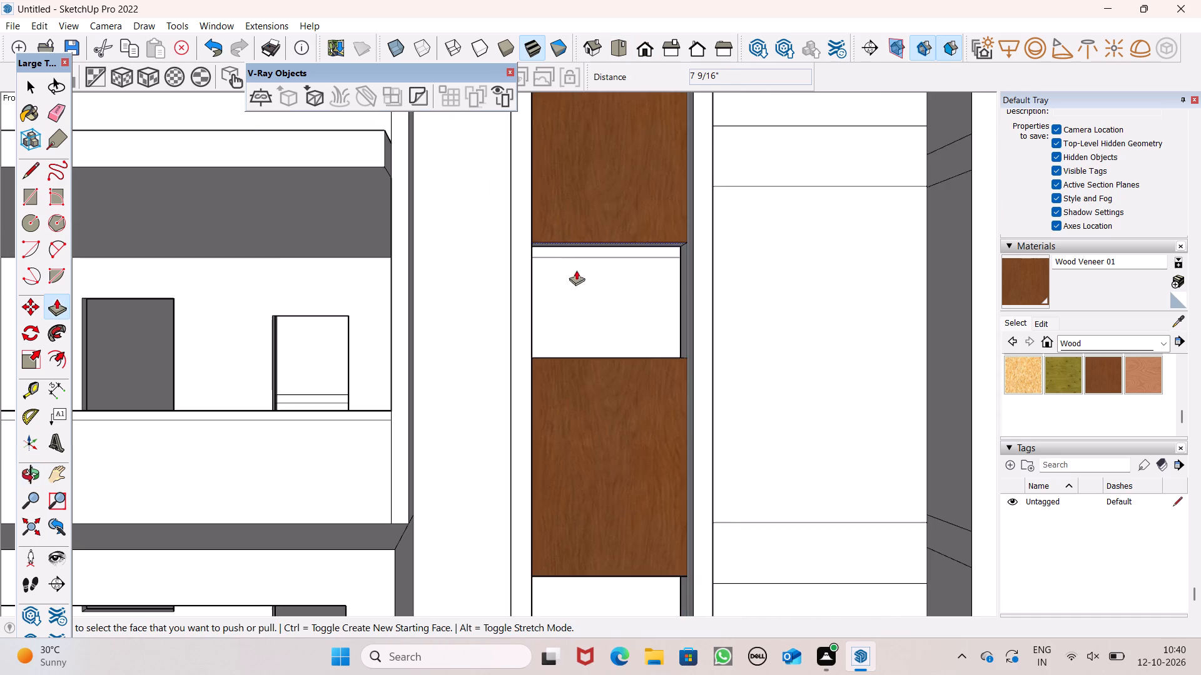
{"action": "scroll", "coordinate": [546, 232], "scroll_direction": "down", "scroll_amount": 10}
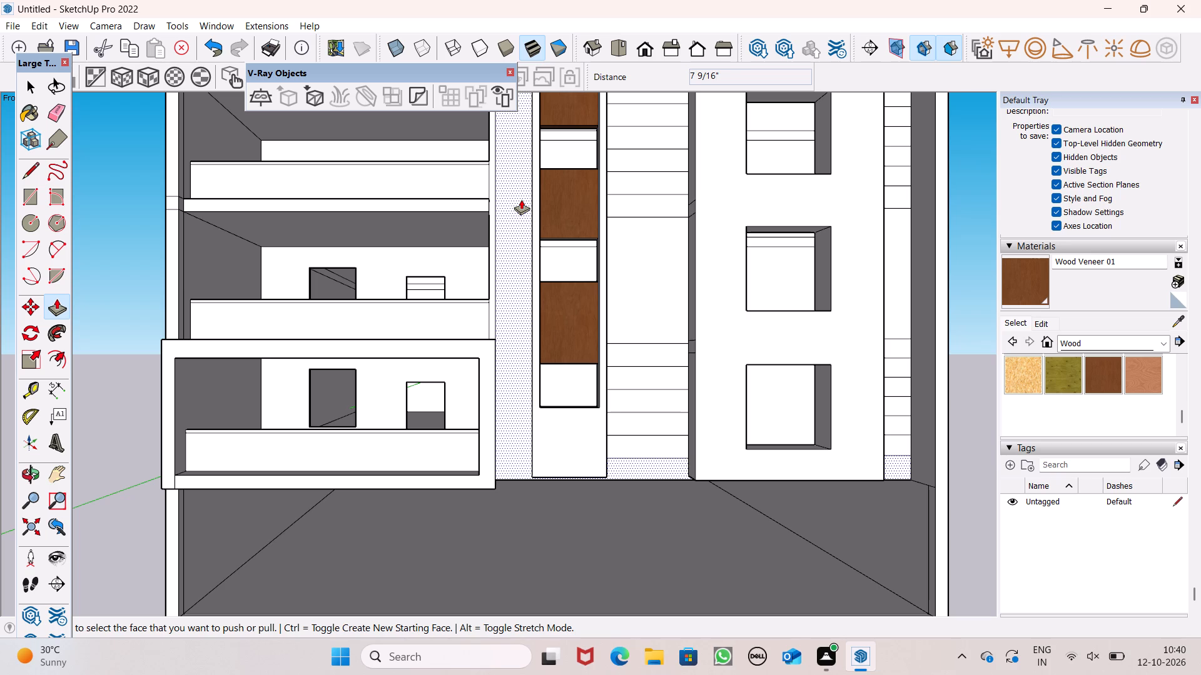
{"action": "scroll", "coordinate": [510, 194], "scroll_direction": "down", "scroll_amount": 4}
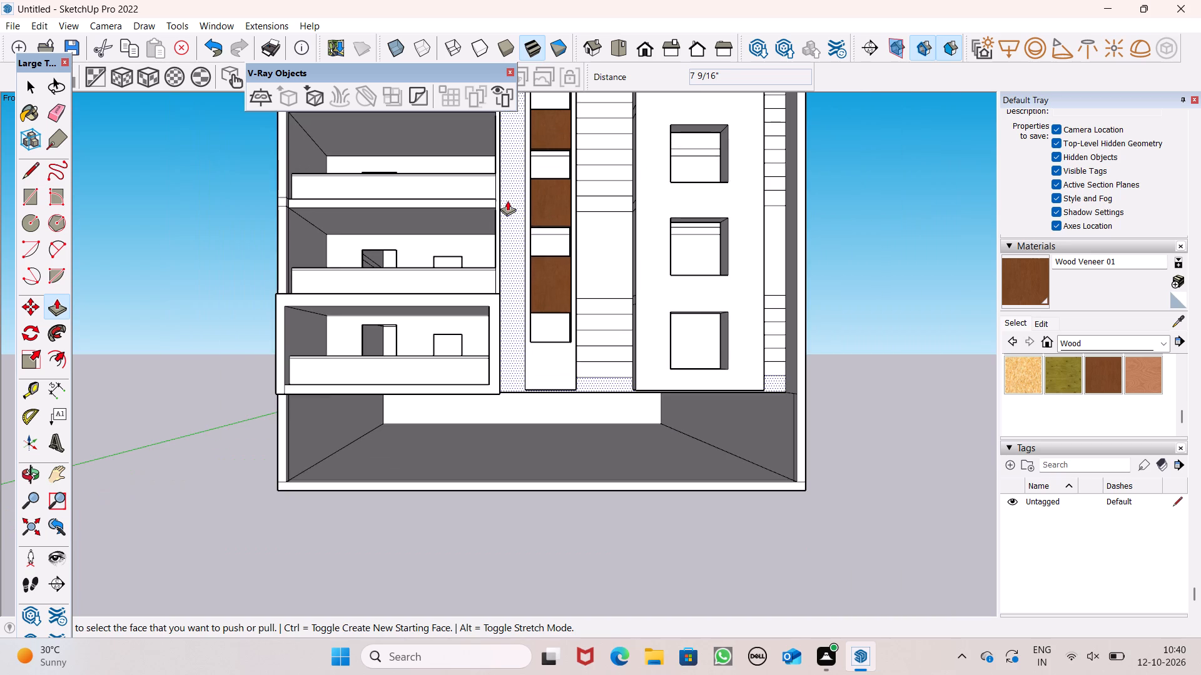
{"action": "scroll", "coordinate": [508, 226], "scroll_direction": "down", "scroll_amount": 7}
{"action": "scroll", "coordinate": [513, 126], "scroll_direction": "up", "scroll_amount": 1}
{"action": "middle_click_drag", "start_coordinate": [513, 136], "coordinate": [506, 425]}
{"action": "scroll", "coordinate": [470, 201], "scroll_direction": "up", "scroll_amount": 3}
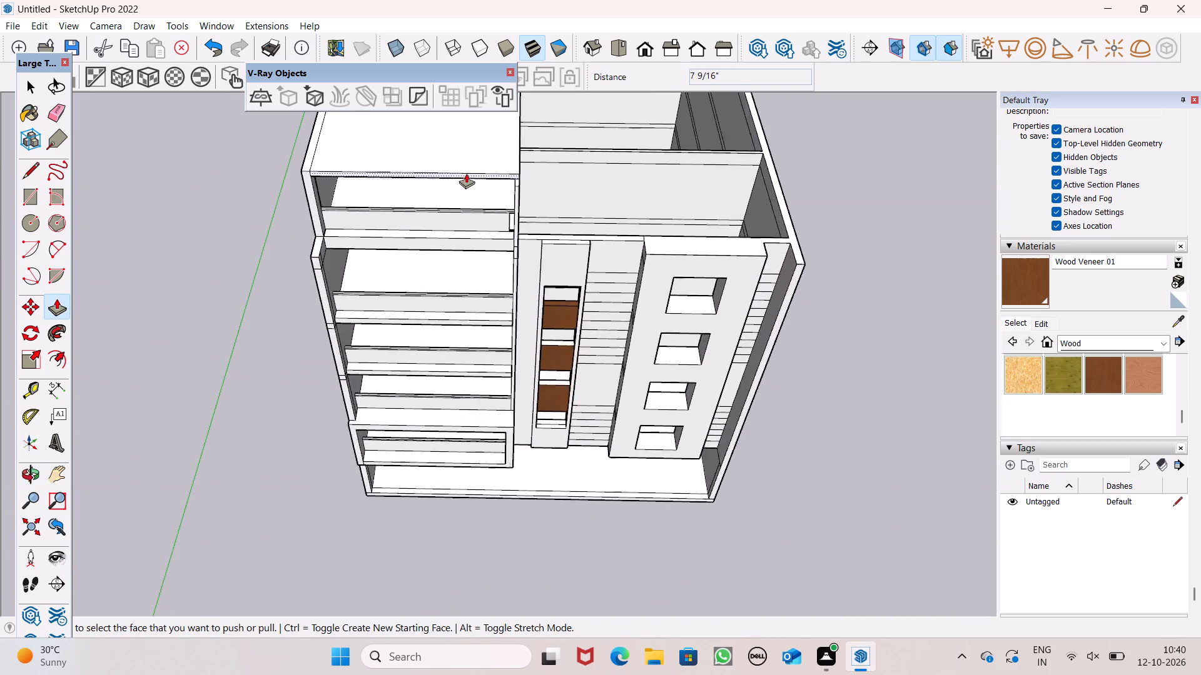
{"action": "scroll", "coordinate": [466, 173], "scroll_direction": "up", "scroll_amount": 4}
{"action": "middle_click_drag", "start_coordinate": [553, 219], "coordinate": [552, 127]}
{"action": "scroll", "coordinate": [537, 139], "scroll_direction": "down", "scroll_amount": 2}
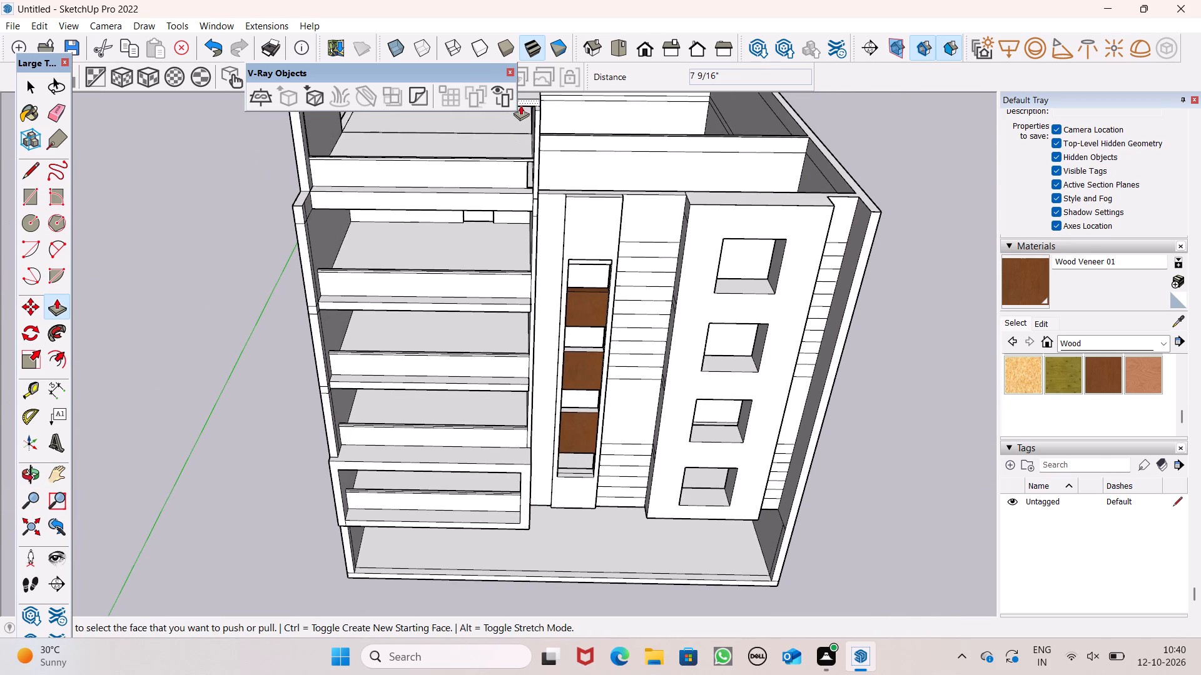
{"action": "scroll", "coordinate": [520, 105], "scroll_direction": "up", "scroll_amount": 9}
{"action": "scroll", "coordinate": [575, 224], "scroll_direction": "up", "scroll_amount": 7}
{"action": "middle_click_drag", "start_coordinate": [552, 277], "coordinate": [535, 316]}
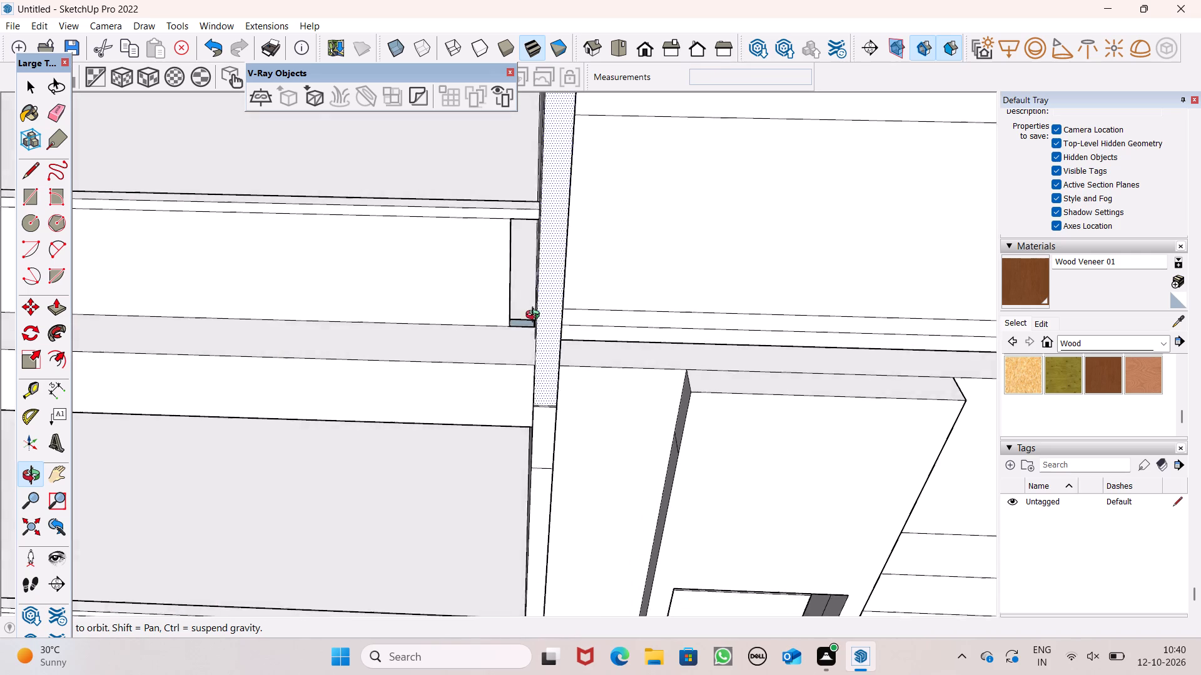
{"action": "middle_click_drag", "start_coordinate": [535, 316], "coordinate": [499, 329]}
{"action": "scroll", "coordinate": [509, 317], "scroll_direction": "up", "scroll_amount": 8}
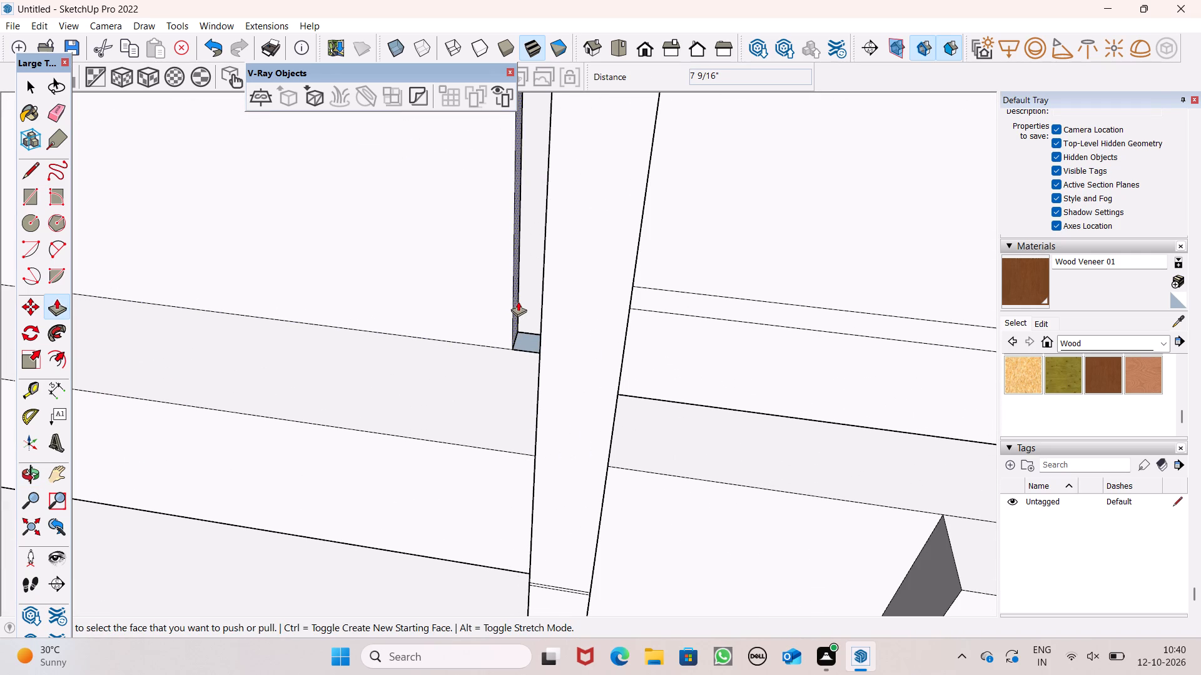
{"action": "left_click_drag", "start_coordinate": [515, 306], "coordinate": [553, 314]}
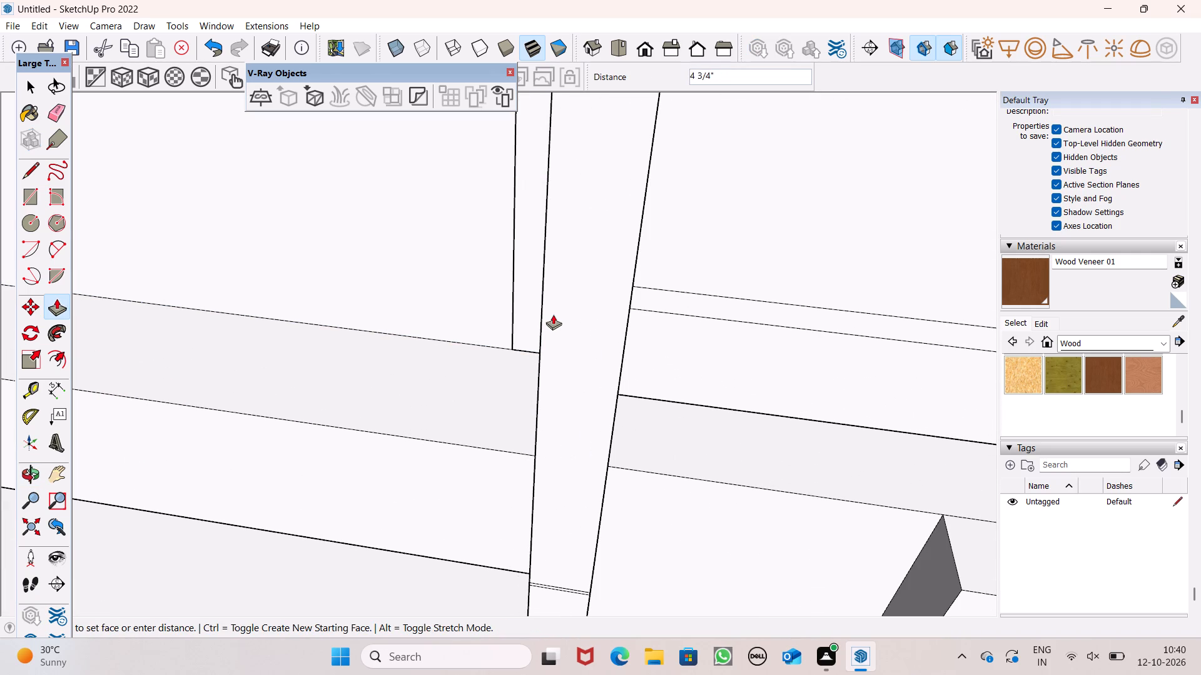
{"action": "left_click_drag", "start_coordinate": [553, 314], "coordinate": [552, 315]}
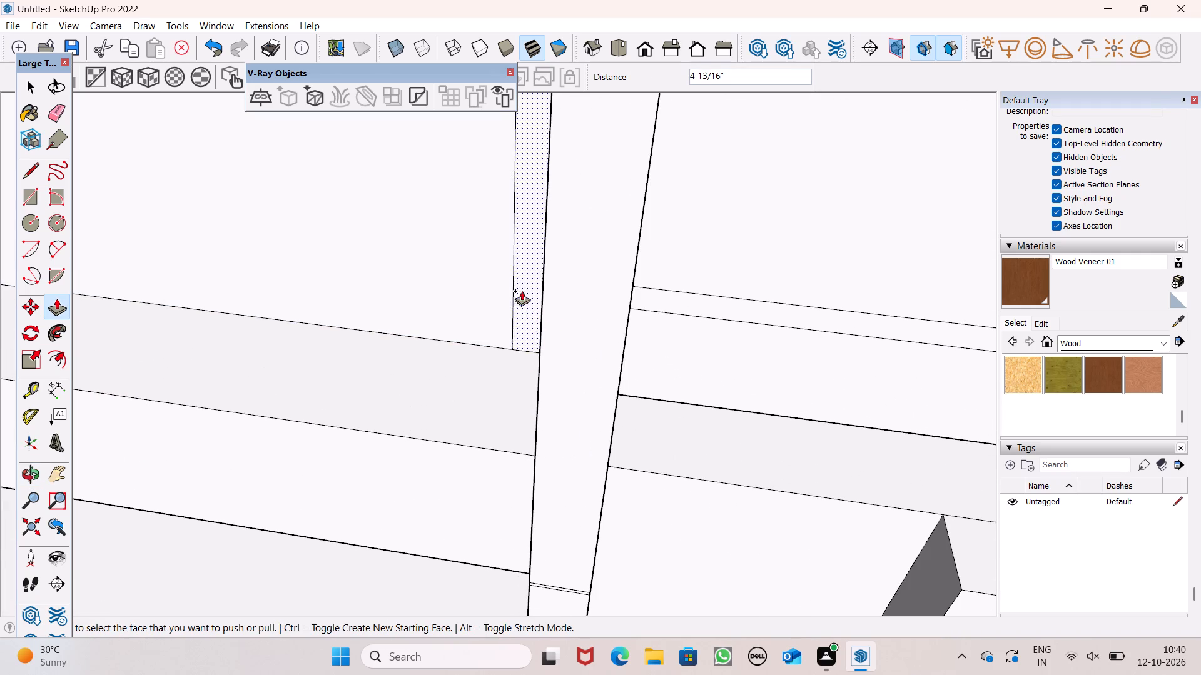
Extend the remaining recessed end face of the top balcony parapet by 2 3/4" to meet the inner side wall.
{"action": "scroll", "coordinate": [513, 274], "scroll_direction": "down", "scroll_amount": 14}
{"action": "middle_click_drag", "start_coordinate": [530, 287], "coordinate": [590, 235]}
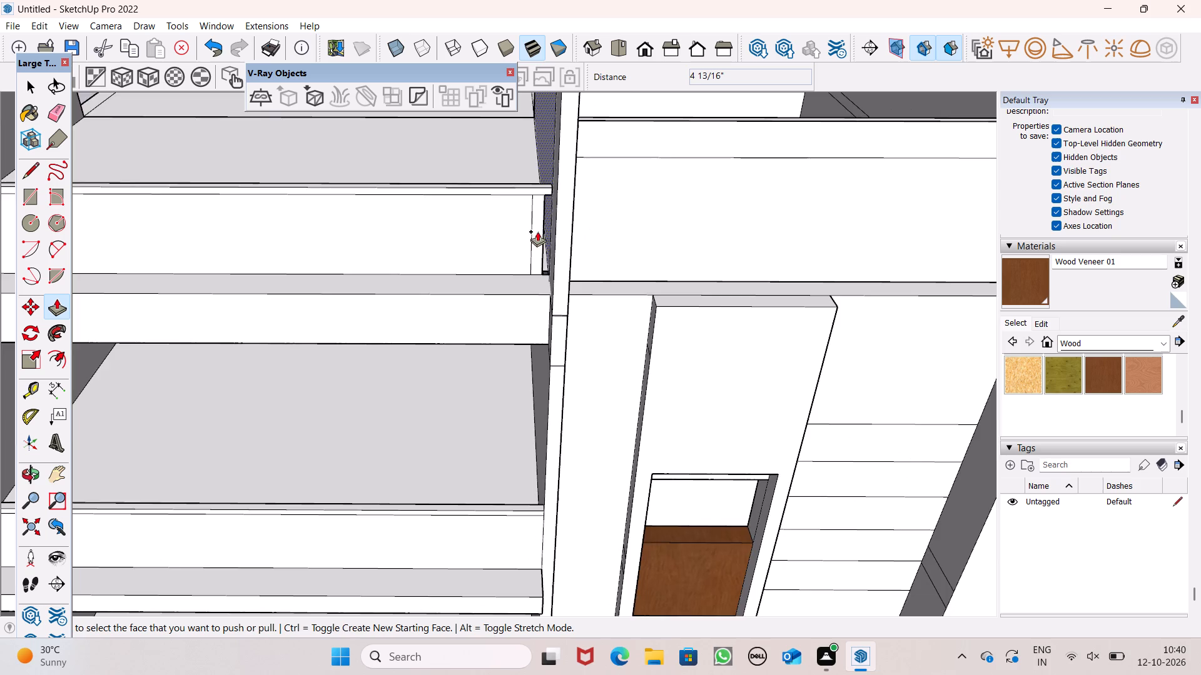
{"action": "scroll", "coordinate": [533, 230], "scroll_direction": "up", "scroll_amount": 16}
{"action": "middle_click_drag", "start_coordinate": [562, 266], "coordinate": [534, 327]}
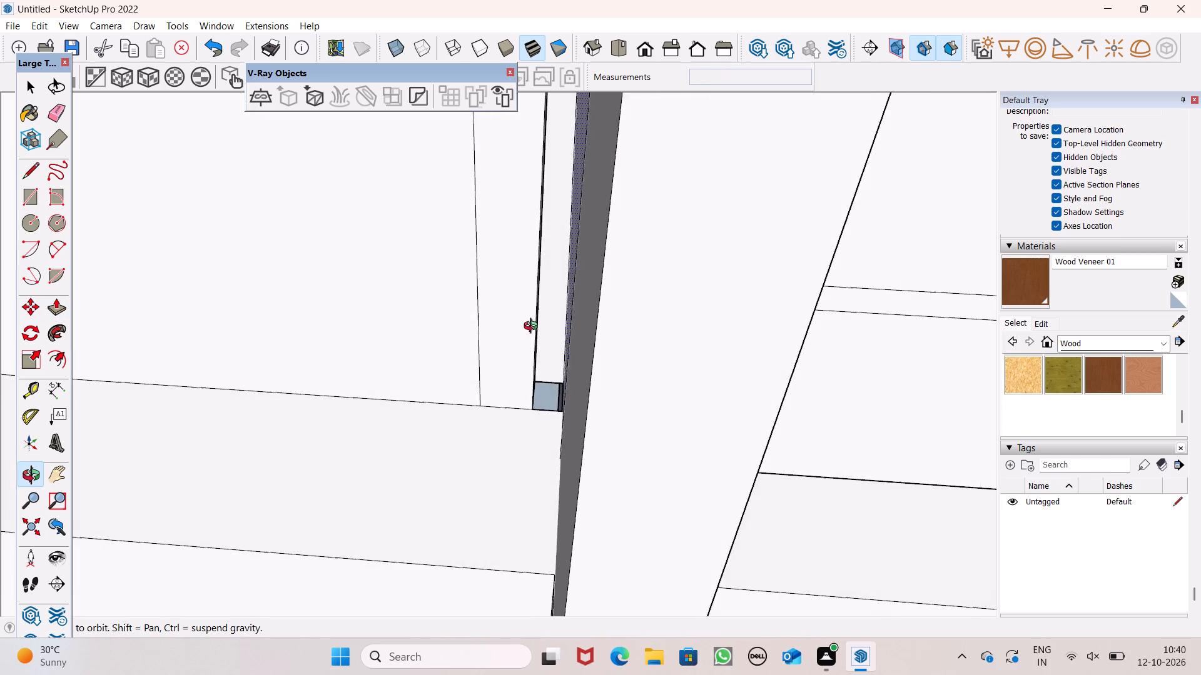
{"action": "middle_click_drag", "start_coordinate": [534, 327], "coordinate": [533, 327]}
{"action": "scroll", "coordinate": [535, 316], "scroll_direction": "up", "scroll_amount": 8}
{"action": "middle_click_drag", "start_coordinate": [552, 333], "coordinate": [546, 353]}
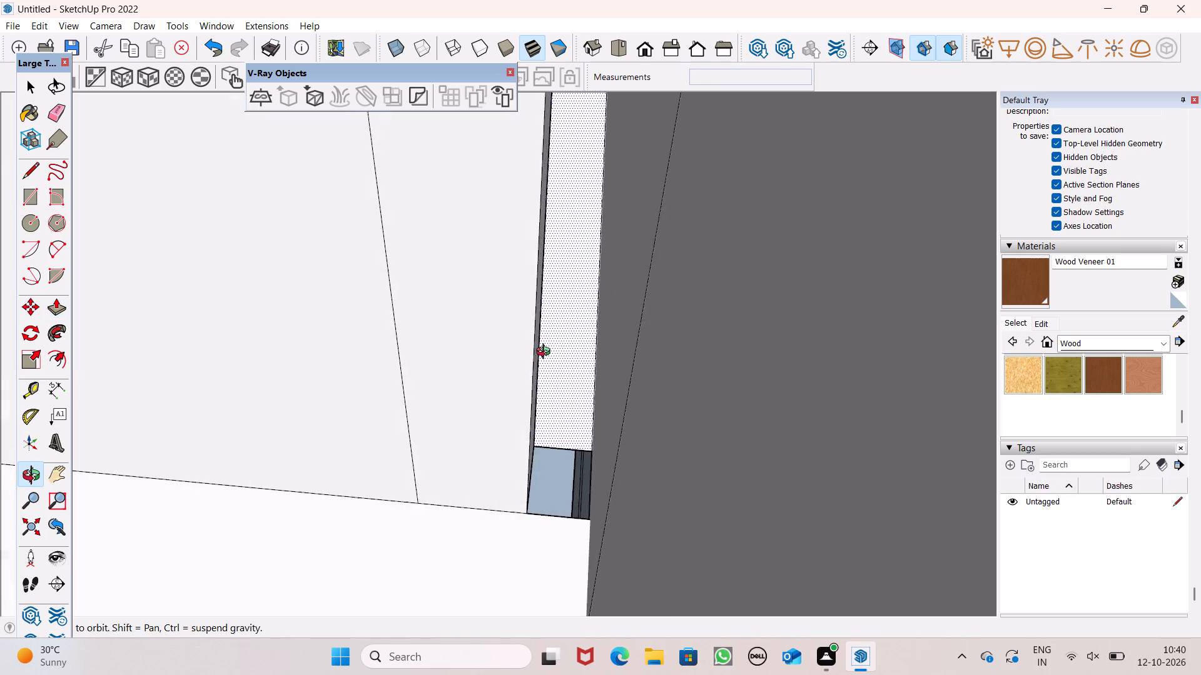
{"action": "middle_click_drag", "start_coordinate": [546, 353], "coordinate": [530, 372]}
{"action": "left_click_drag", "start_coordinate": [529, 360], "coordinate": [583, 377]}
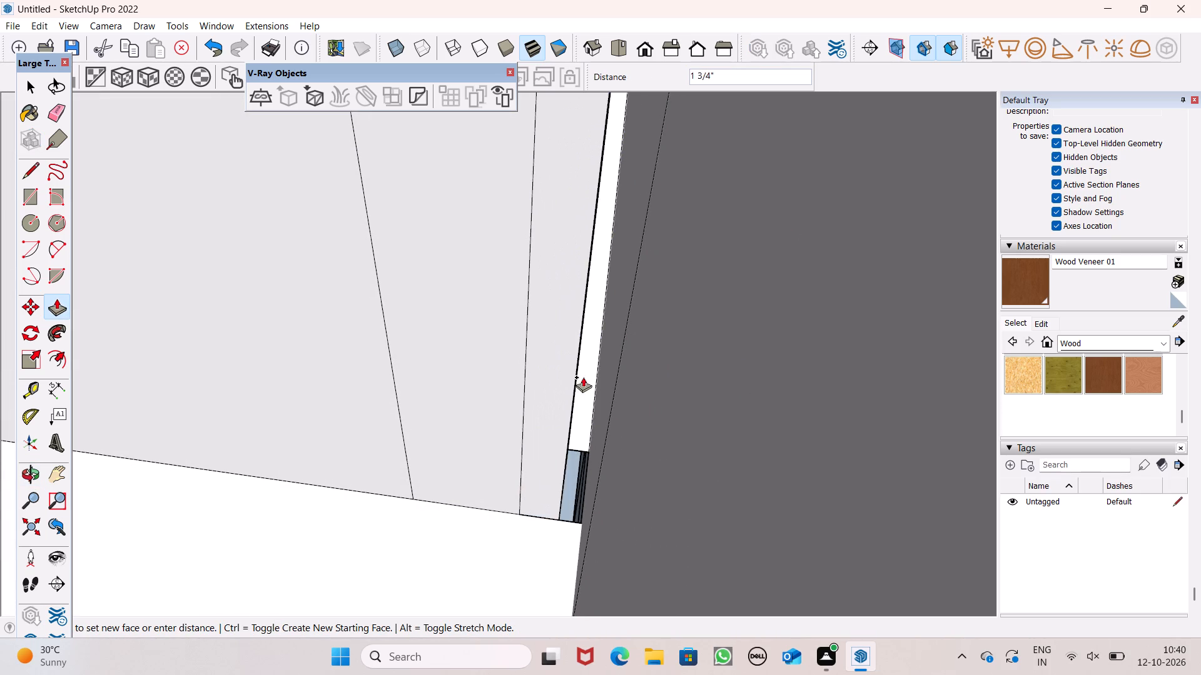
{"action": "left_click_drag", "start_coordinate": [583, 377], "coordinate": [604, 384]}
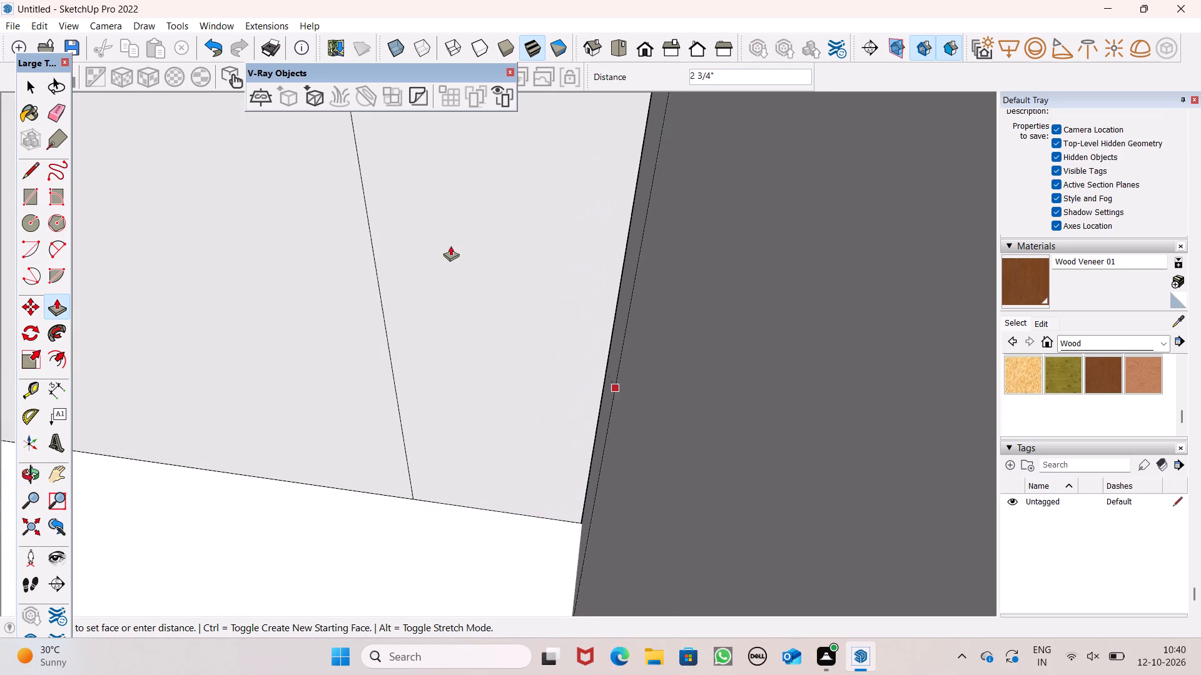
{"action": "scroll", "coordinate": [466, 265], "scroll_direction": "down", "scroll_amount": 8}
{"action": "scroll", "coordinate": [524, 257], "scroll_direction": "down", "scroll_amount": 6}
{"action": "key", "text": "space"}
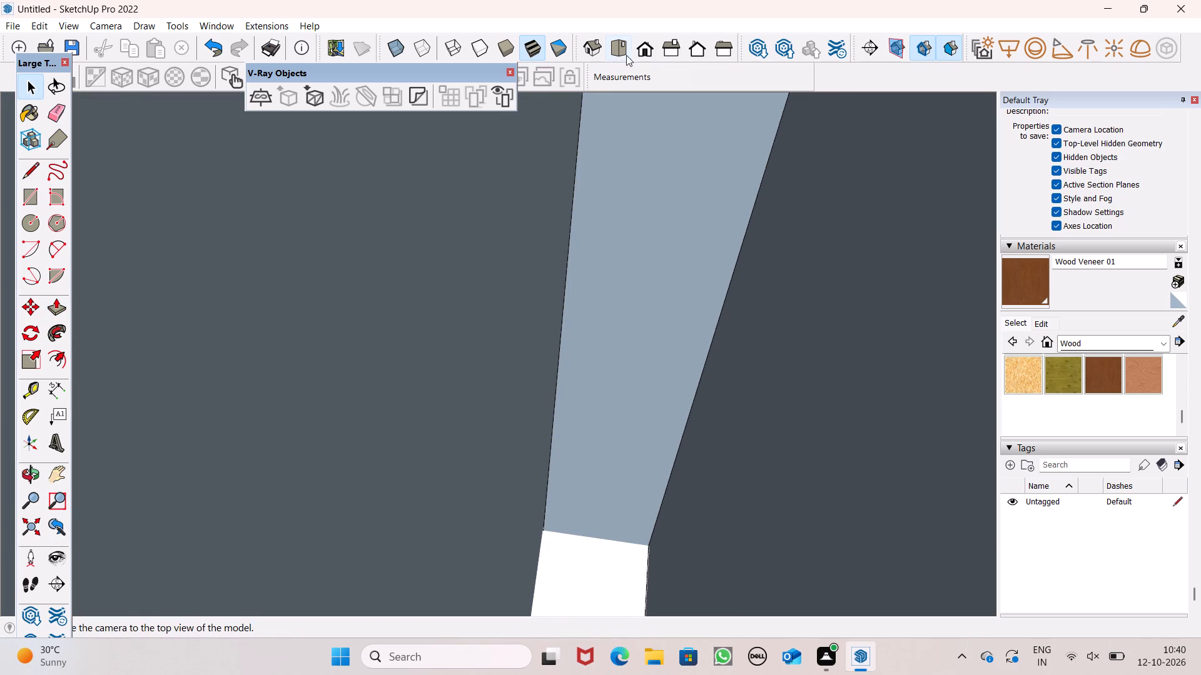
Examine the whole building's front facade and roof from the front, above and ground level.
{"action": "left_click", "coordinate": [649, 57]}
{"action": "scroll", "coordinate": [640, 122], "scroll_direction": "down", "scroll_amount": 6}
{"action": "scroll", "coordinate": [611, 175], "scroll_direction": "down", "scroll_amount": 15}
{"action": "middle_click_drag", "start_coordinate": [575, 212], "coordinate": [571, 357]}
{"action": "scroll", "coordinate": [567, 257], "scroll_direction": "up", "scroll_amount": 2}
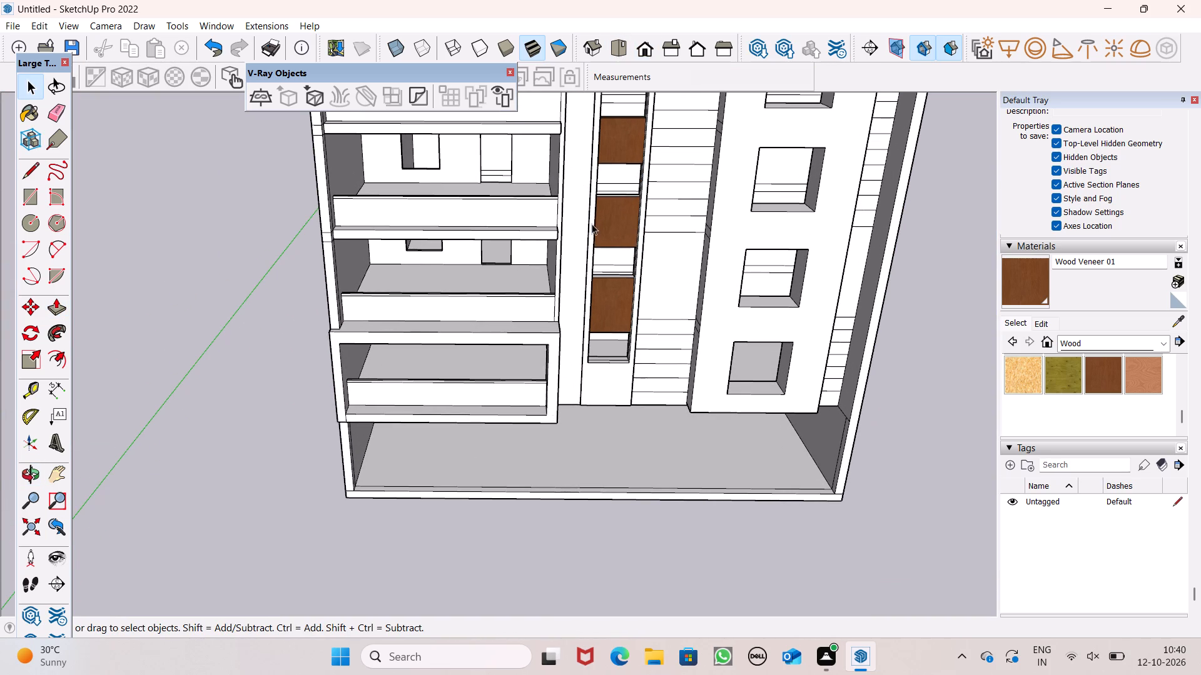
{"action": "scroll", "coordinate": [594, 226], "scroll_direction": "down", "scroll_amount": 6}
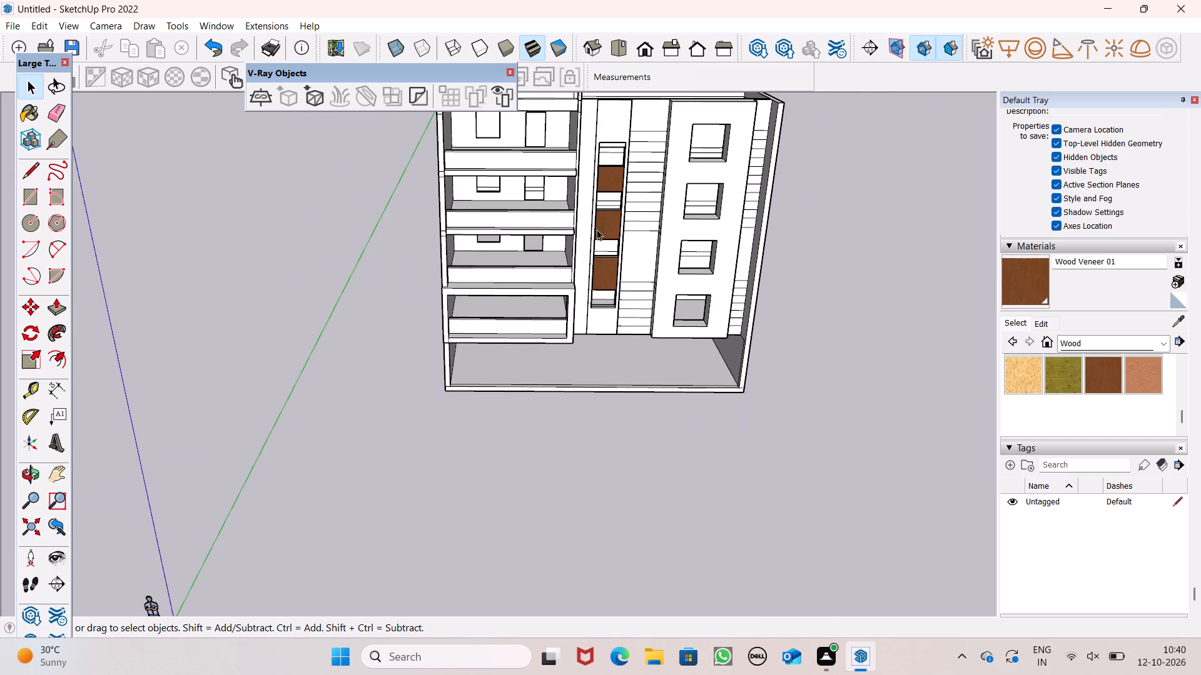
{"action": "middle_click_drag", "start_coordinate": [554, 404], "coordinate": [450, 436]}
{"action": "scroll", "coordinate": [523, 285], "scroll_direction": "down", "scroll_amount": 4}
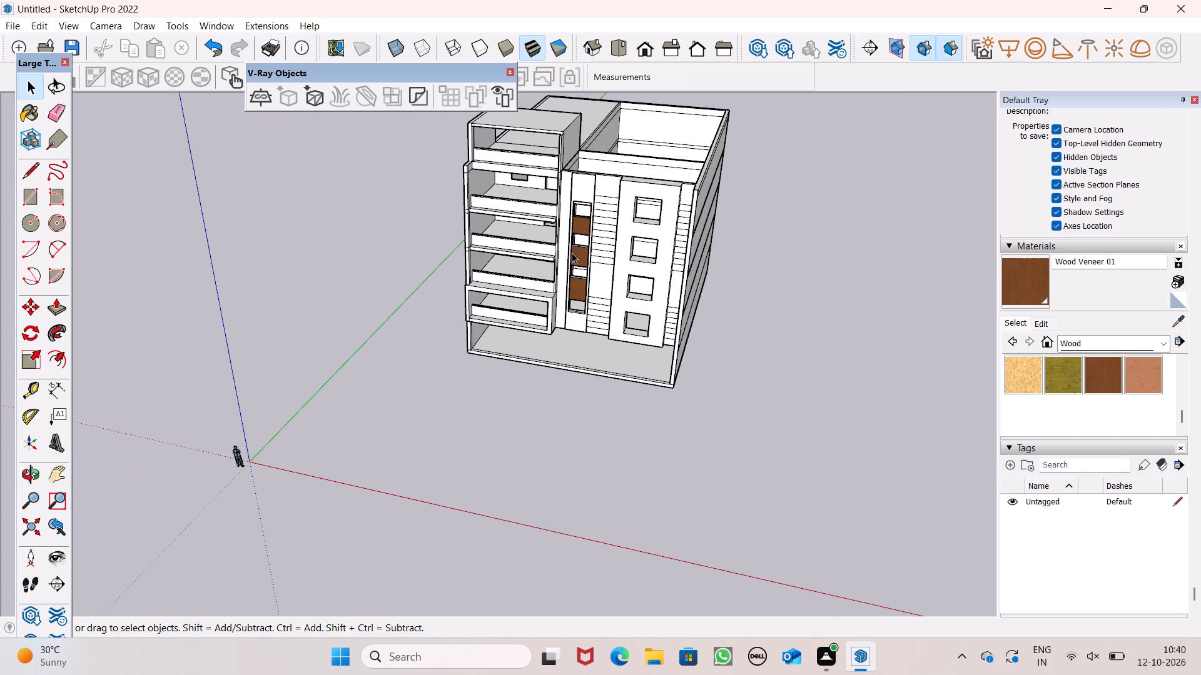
{"action": "middle_click_drag", "start_coordinate": [569, 256], "coordinate": [634, 165]}
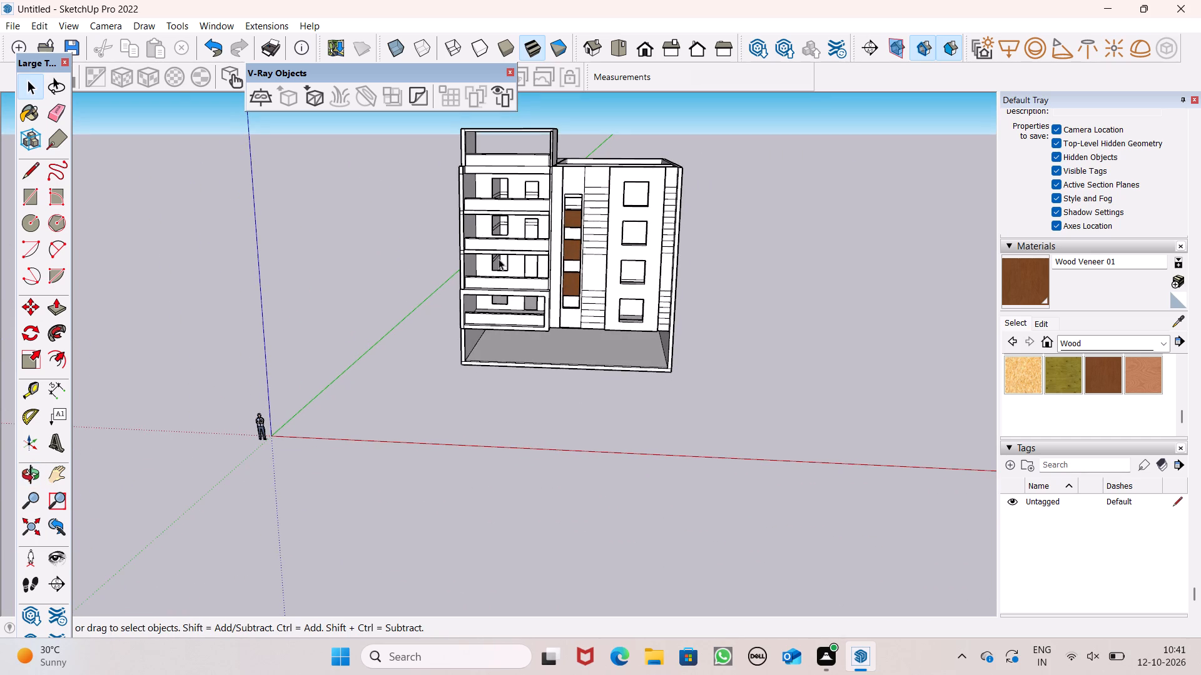
{"action": "scroll", "coordinate": [500, 268], "scroll_direction": "up", "scroll_amount": 1}
{"action": "middle_click_drag", "start_coordinate": [500, 268], "coordinate": [517, 181]}
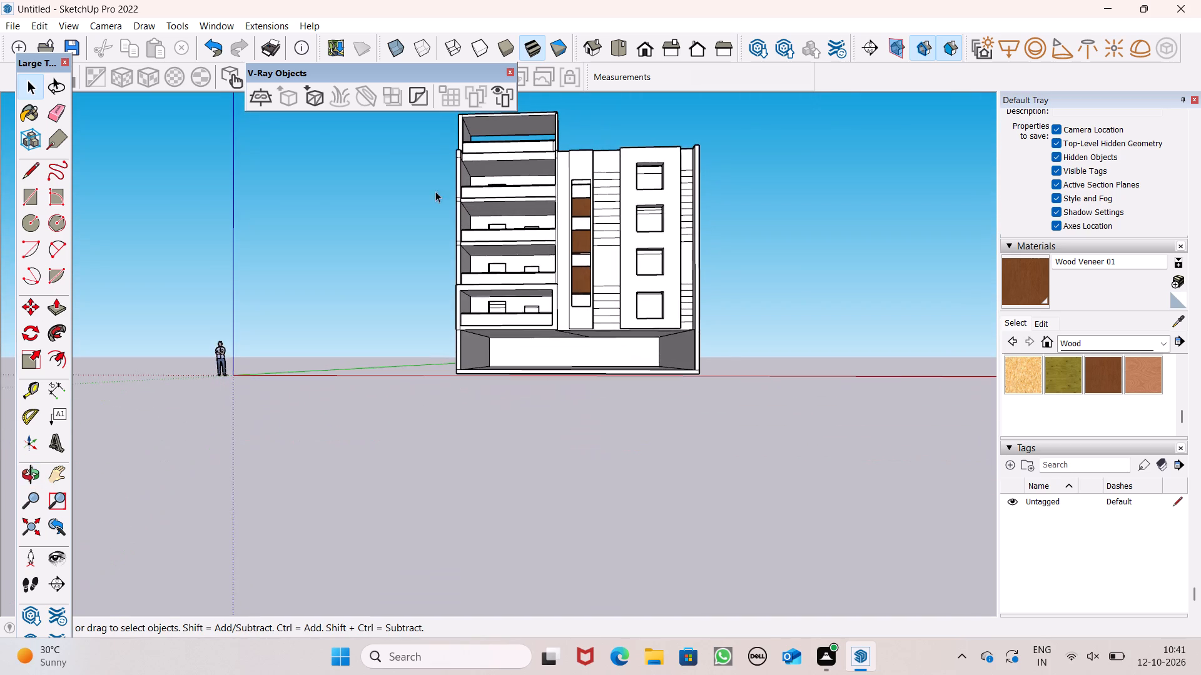
{"action": "scroll", "coordinate": [425, 193], "scroll_direction": "up", "scroll_amount": 3}
{"action": "scroll", "coordinate": [423, 222], "scroll_direction": "down", "scroll_amount": 3}
Push/Pull the front end face of the outer side wall's top section flush with the wall section below.
{"action": "middle_click_drag", "start_coordinate": [479, 157], "coordinate": [523, 306]}
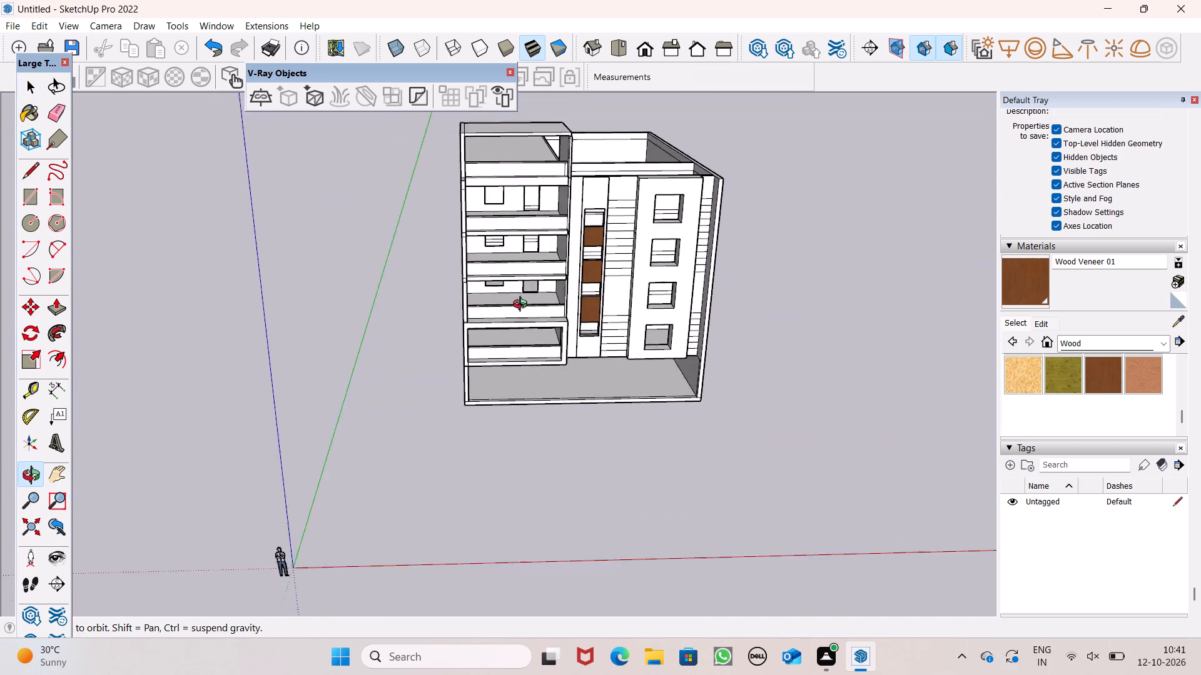
{"action": "middle_click_drag", "start_coordinate": [523, 306], "coordinate": [534, 402]}
{"action": "scroll", "coordinate": [480, 194], "scroll_direction": "up", "scroll_amount": 7}
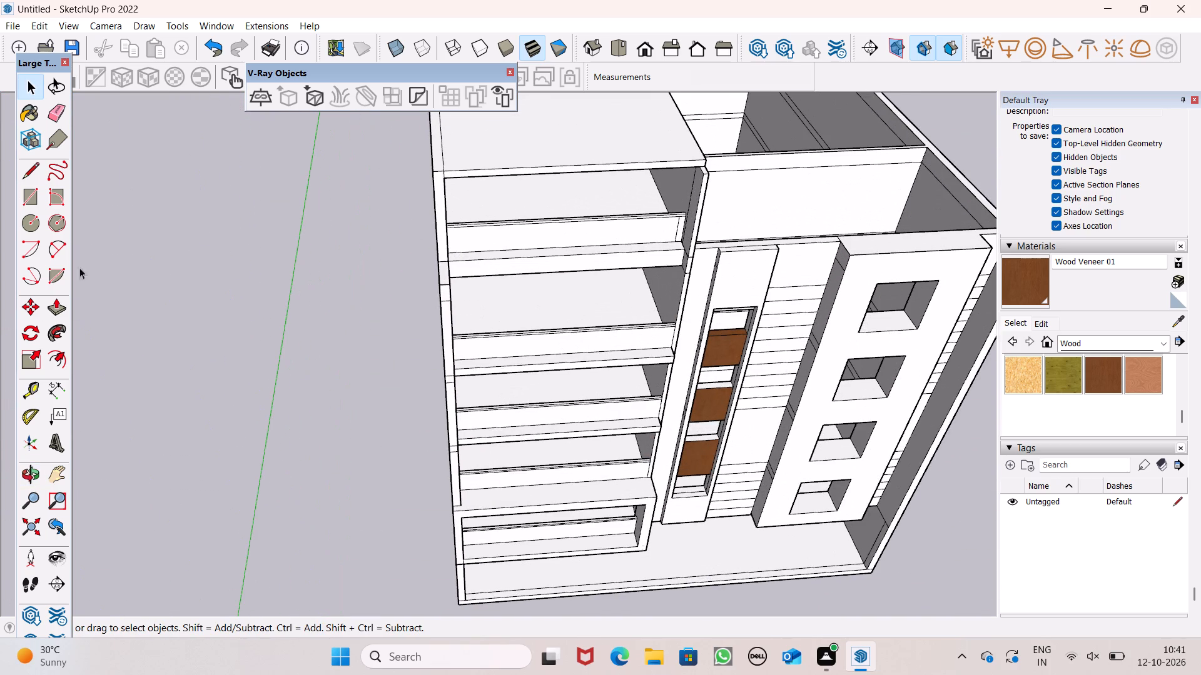
{"action": "left_click", "coordinate": [64, 311]}
{"action": "scroll", "coordinate": [471, 251], "scroll_direction": "up", "scroll_amount": 6}
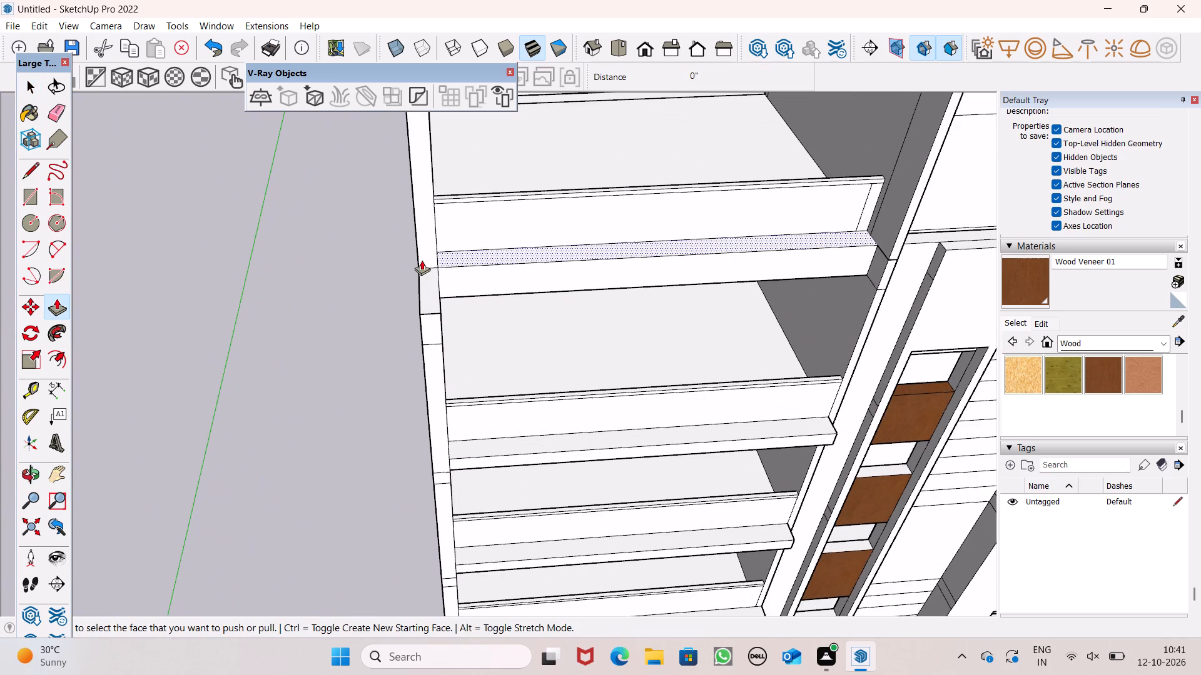
{"action": "left_click_drag", "start_coordinate": [427, 256], "coordinate": [423, 306]}
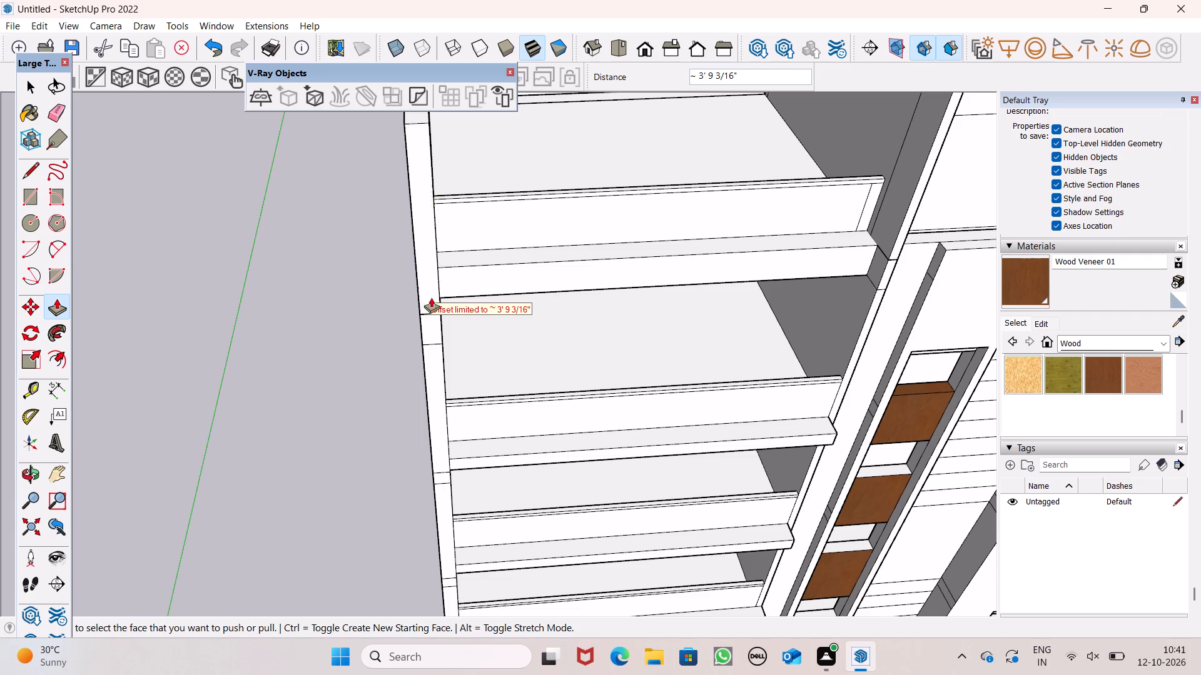
Erase the seam lines across the outer side wall's front edge at the topmost balcony's slab.
{"action": "scroll", "coordinate": [442, 274], "scroll_direction": "down", "scroll_amount": 6}
{"action": "middle_click_drag", "start_coordinate": [477, 346], "coordinate": [450, 257]}
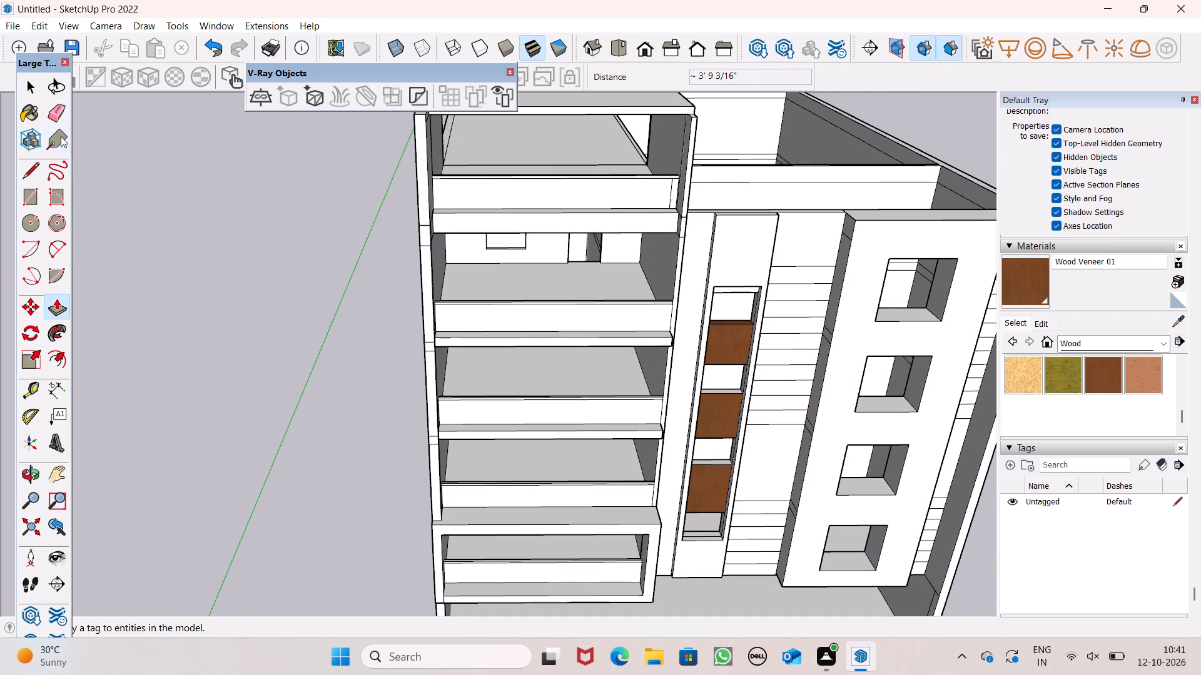
{"action": "left_click", "coordinate": [53, 121]}
{"action": "scroll", "coordinate": [430, 272], "scroll_direction": "up", "scroll_amount": 7}
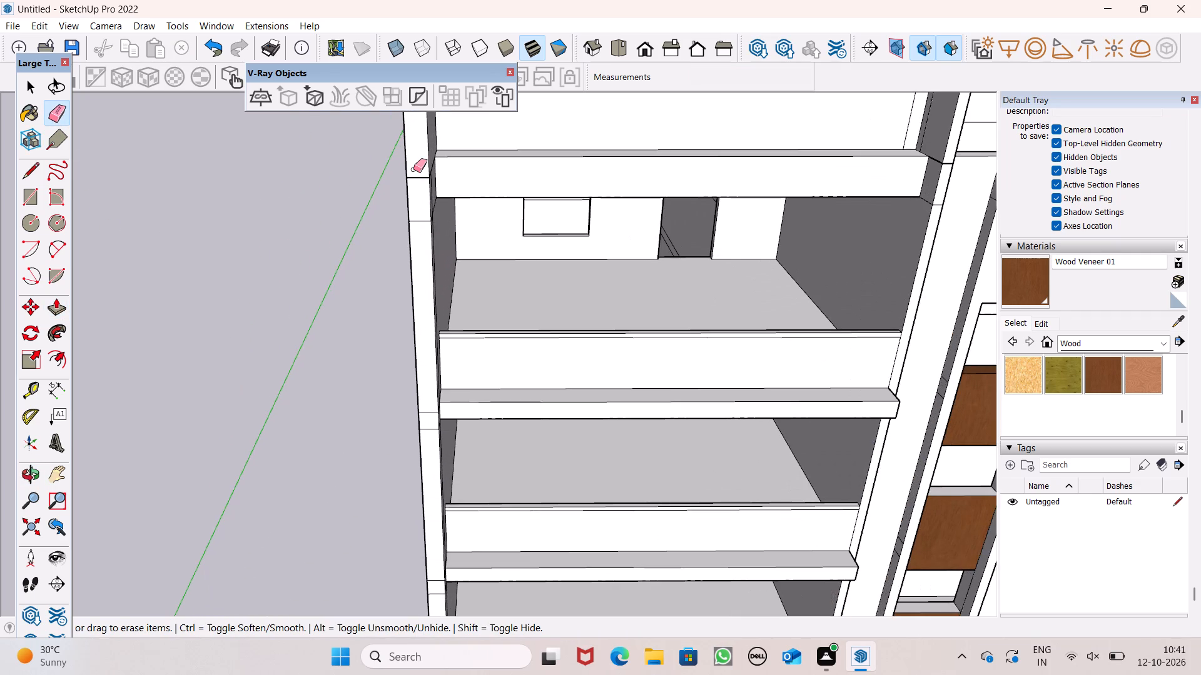
{"action": "scroll", "coordinate": [413, 169], "scroll_direction": "up", "scroll_amount": 7}
{"action": "middle_click_drag", "start_coordinate": [453, 230], "coordinate": [268, 235]}
{"action": "scroll", "coordinate": [453, 230], "scroll_direction": "up", "scroll_amount": 1}
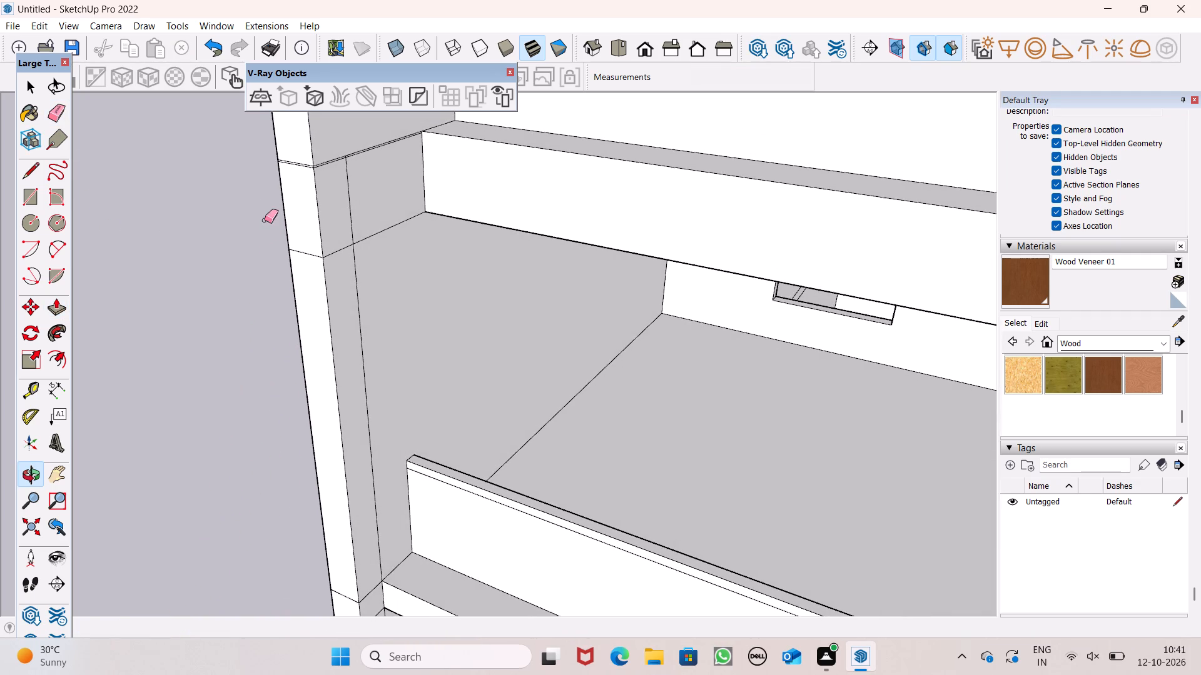
{"action": "scroll", "coordinate": [293, 179], "scroll_direction": "up", "scroll_amount": 7}
{"action": "left_click_drag", "start_coordinate": [300, 144], "coordinate": [301, 159]}
{"action": "left_click_drag", "start_coordinate": [310, 273], "coordinate": [314, 338]}
Erase the seam lines across the outer side wall's front edge at the next balcony slab down.
{"action": "scroll", "coordinate": [437, 297], "scroll_direction": "down", "scroll_amount": 13}
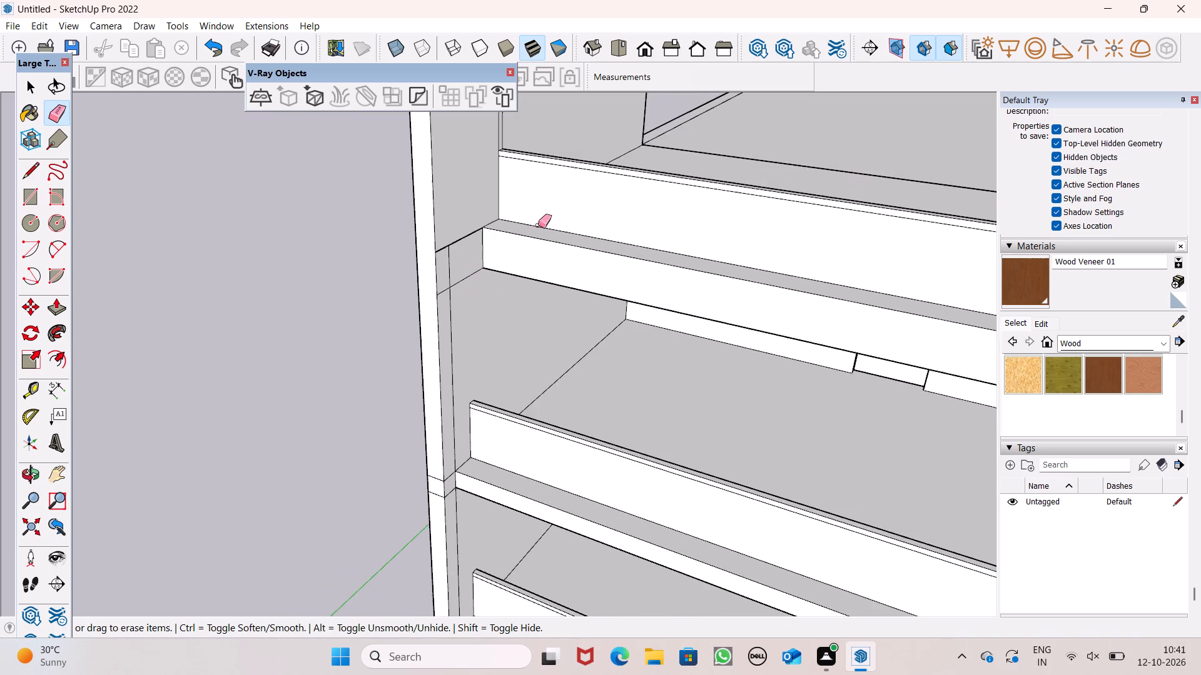
{"action": "scroll", "coordinate": [538, 225], "scroll_direction": "down", "scroll_amount": 10}
{"action": "middle_click_drag", "start_coordinate": [547, 381], "coordinate": [654, 289]}
{"action": "scroll", "coordinate": [492, 326], "scroll_direction": "up", "scroll_amount": 2}
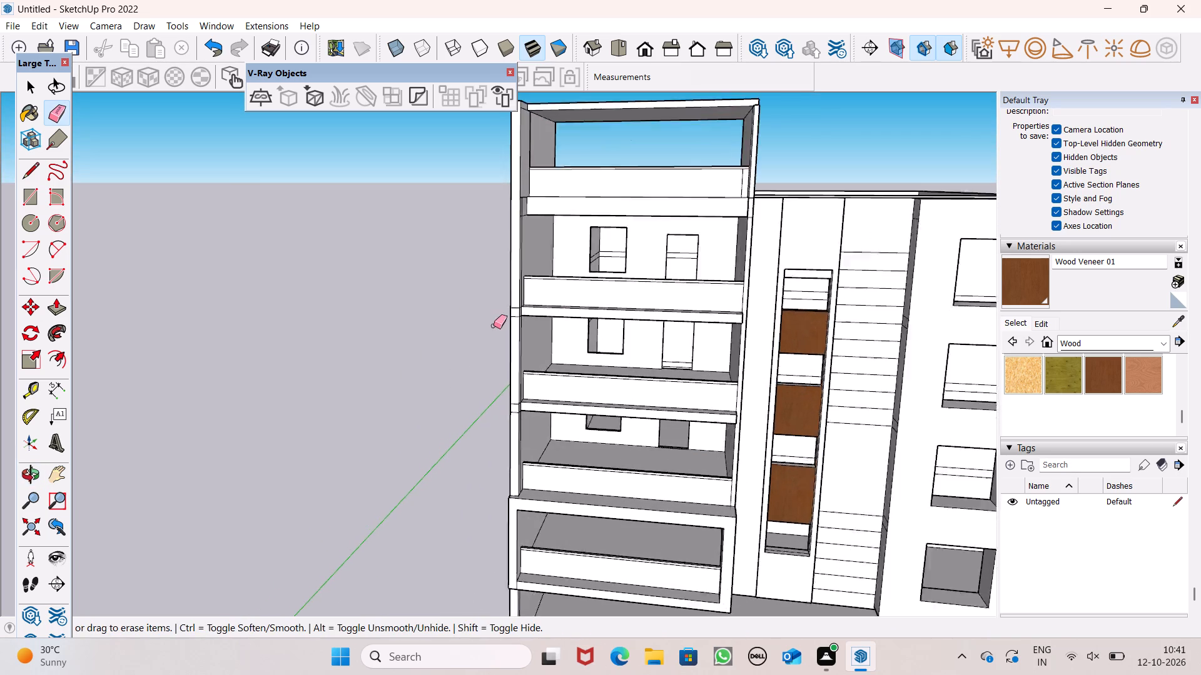
{"action": "scroll", "coordinate": [494, 326], "scroll_direction": "up", "scroll_amount": 11}
{"action": "left_click_drag", "start_coordinate": [537, 269], "coordinate": [529, 319]}
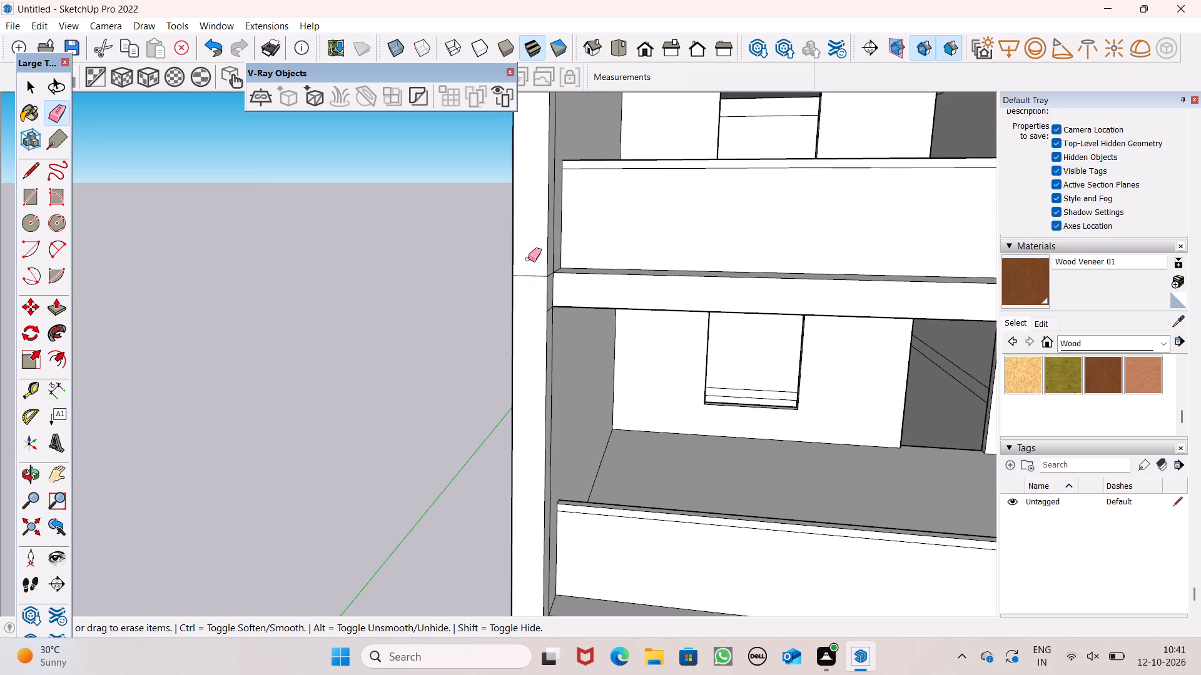
{"action": "left_click_drag", "start_coordinate": [531, 265], "coordinate": [529, 284]}
Pull the merged outer side wall's front face out 1' 9 5/8", then back 1' 7/16" in line with the lowest balcony's frame.
{"action": "scroll", "coordinate": [626, 202], "scroll_direction": "down", "scroll_amount": 6}
{"action": "scroll", "coordinate": [577, 484], "scroll_direction": "up", "scroll_amount": 2}
{"action": "scroll", "coordinate": [507, 199], "scroll_direction": "down", "scroll_amount": 7}
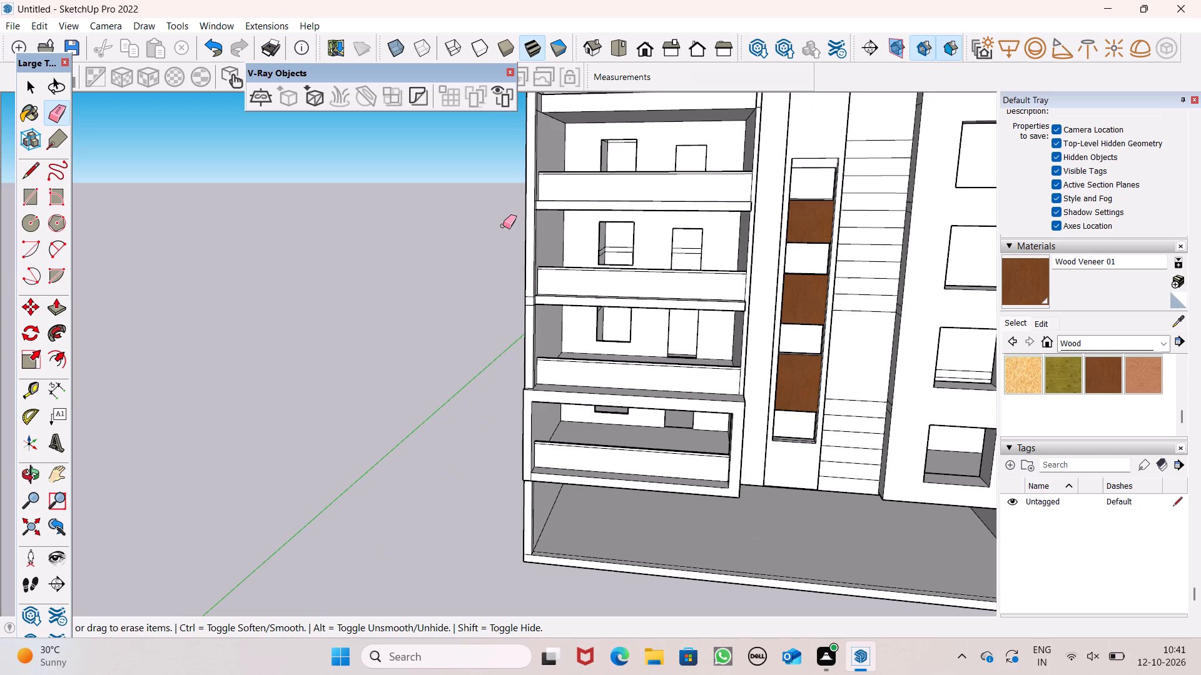
{"action": "scroll", "coordinate": [515, 245], "scroll_direction": "down", "scroll_amount": 1}
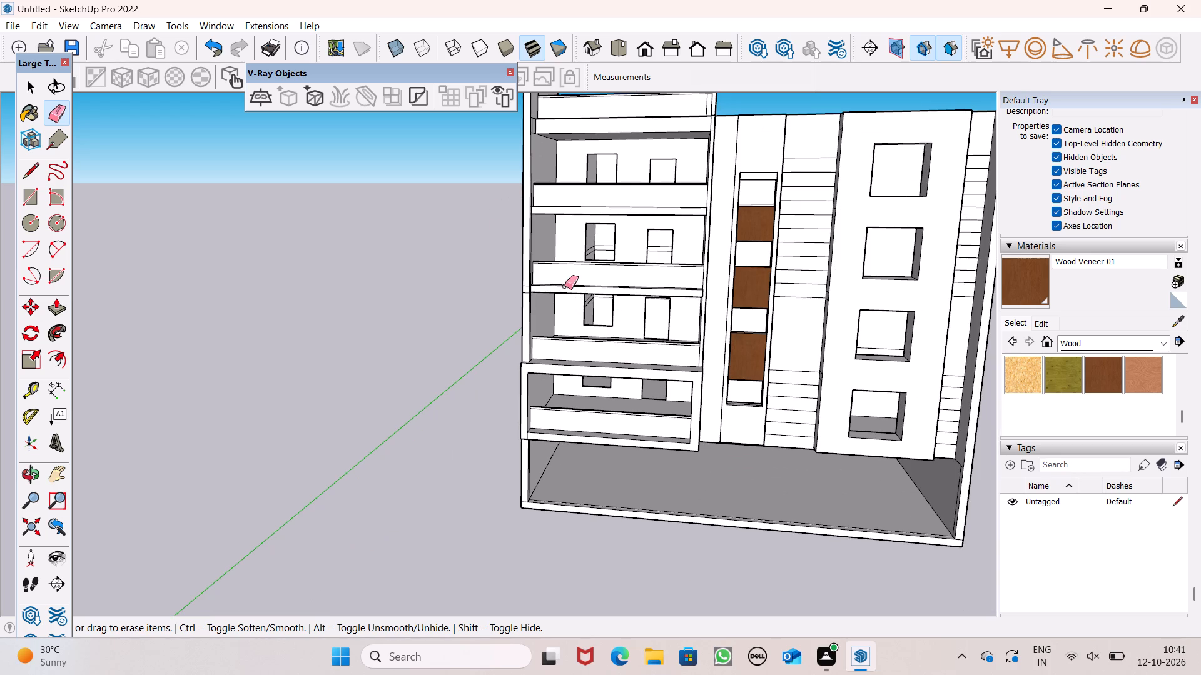
{"action": "scroll", "coordinate": [628, 285], "scroll_direction": "down", "scroll_amount": 4}
{"action": "middle_click_drag", "start_coordinate": [656, 309], "coordinate": [658, 312]}
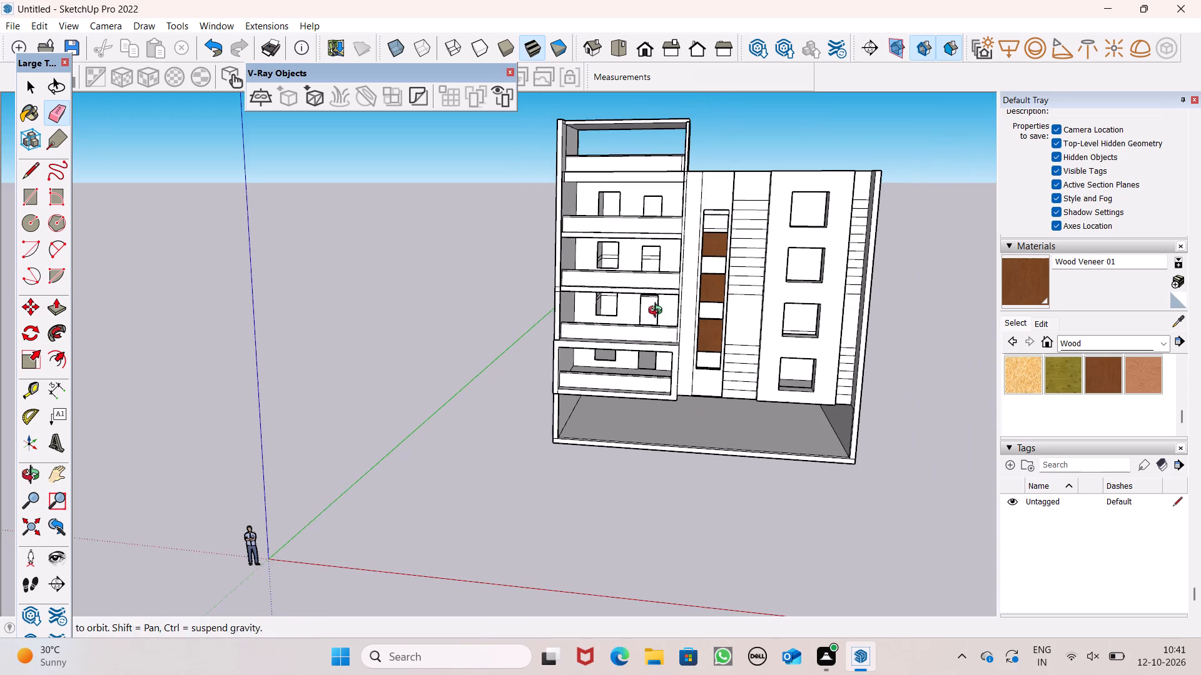
{"action": "middle_click_drag", "start_coordinate": [658, 312], "coordinate": [684, 320]}
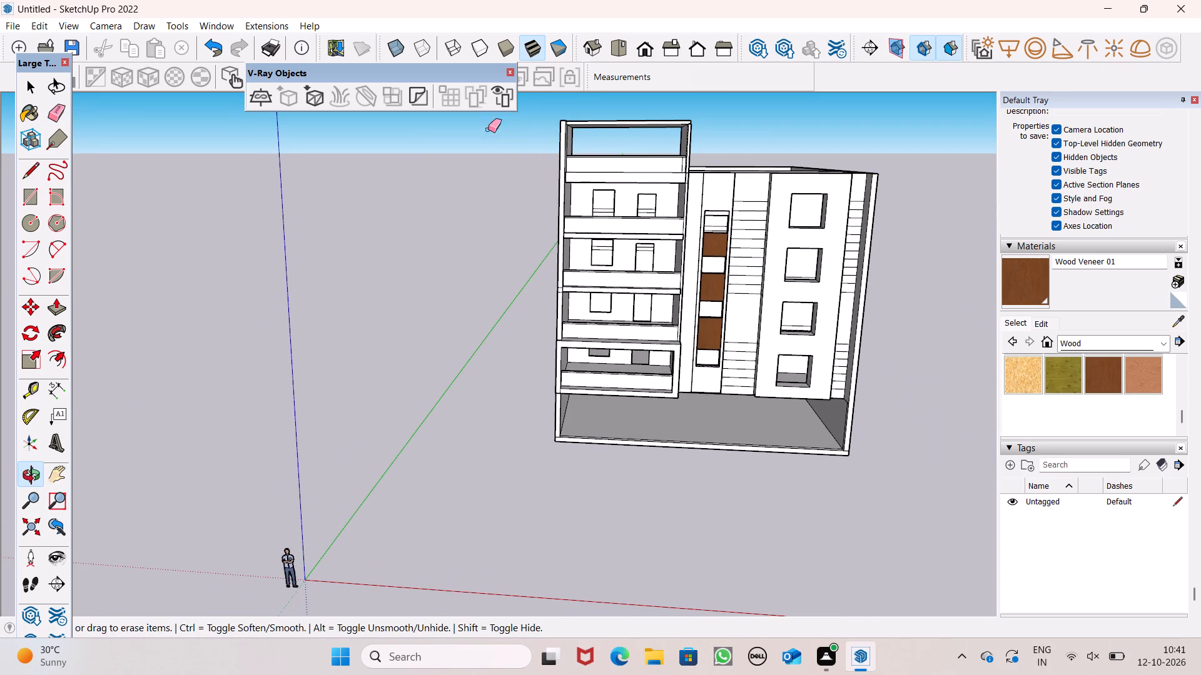
{"action": "left_click", "coordinate": [60, 311]}
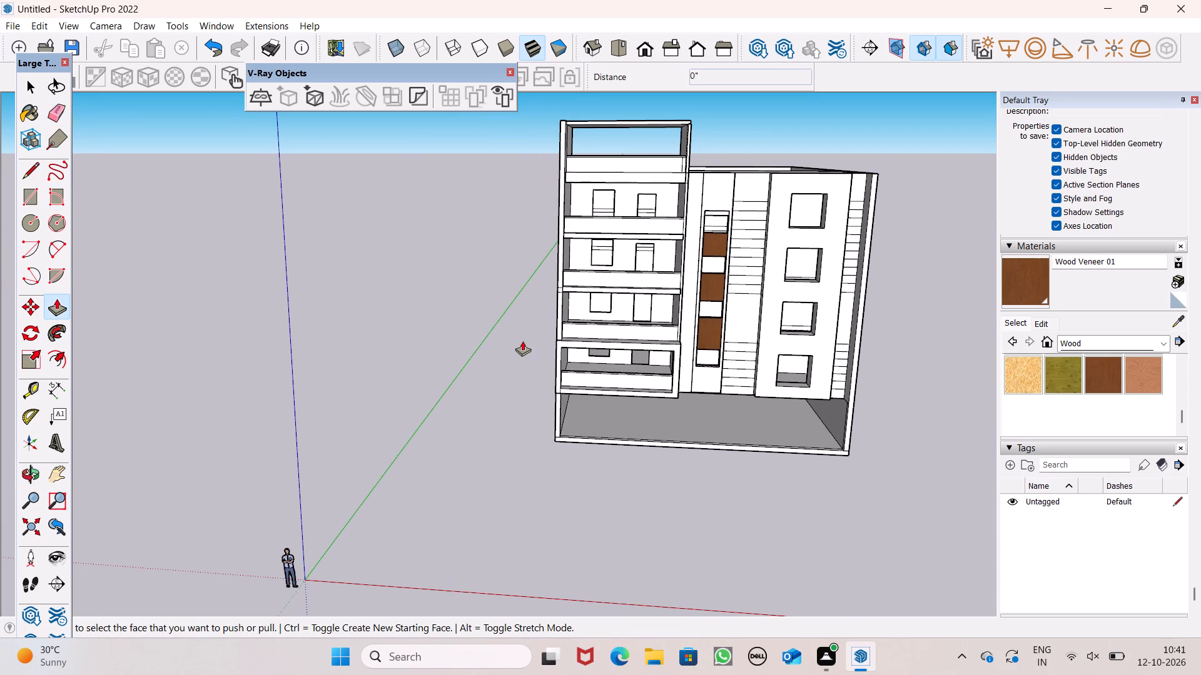
{"action": "scroll", "coordinate": [592, 310], "scroll_direction": "up", "scroll_amount": 1}
{"action": "middle_click_drag", "start_coordinate": [593, 310], "coordinate": [503, 519]}
{"action": "scroll", "coordinate": [550, 397], "scroll_direction": "up", "scroll_amount": 4}
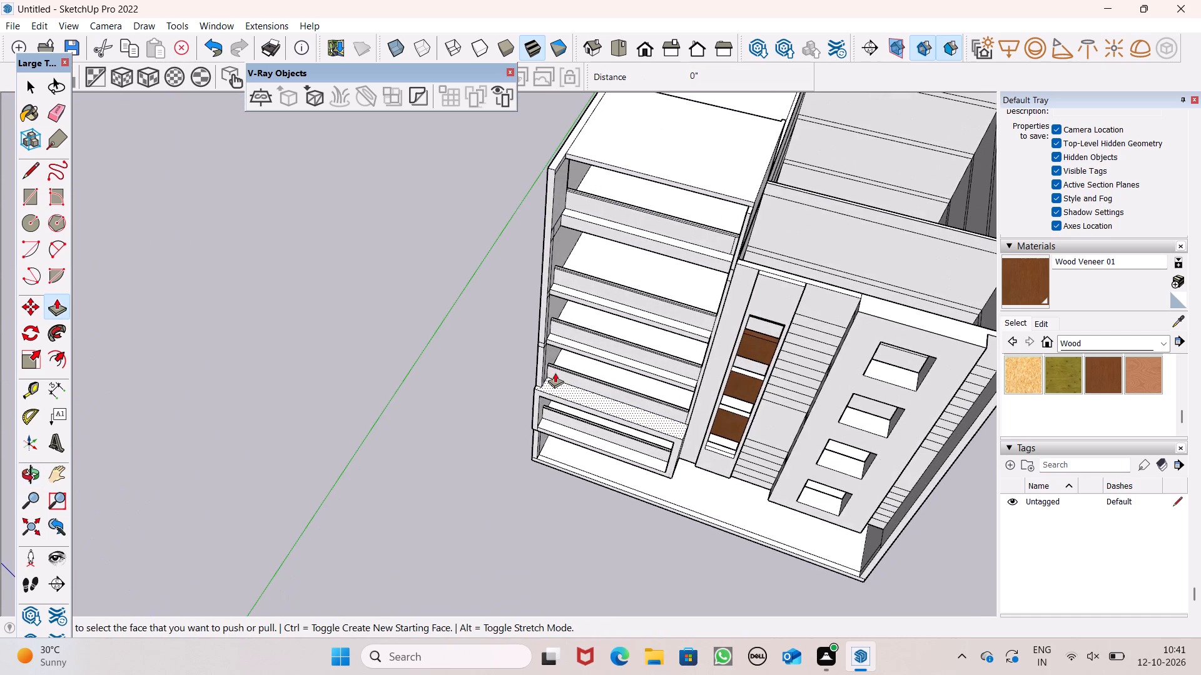
{"action": "scroll", "coordinate": [555, 372], "scroll_direction": "up", "scroll_amount": 4}
{"action": "left_click_drag", "start_coordinate": [526, 283], "coordinate": [523, 293]}
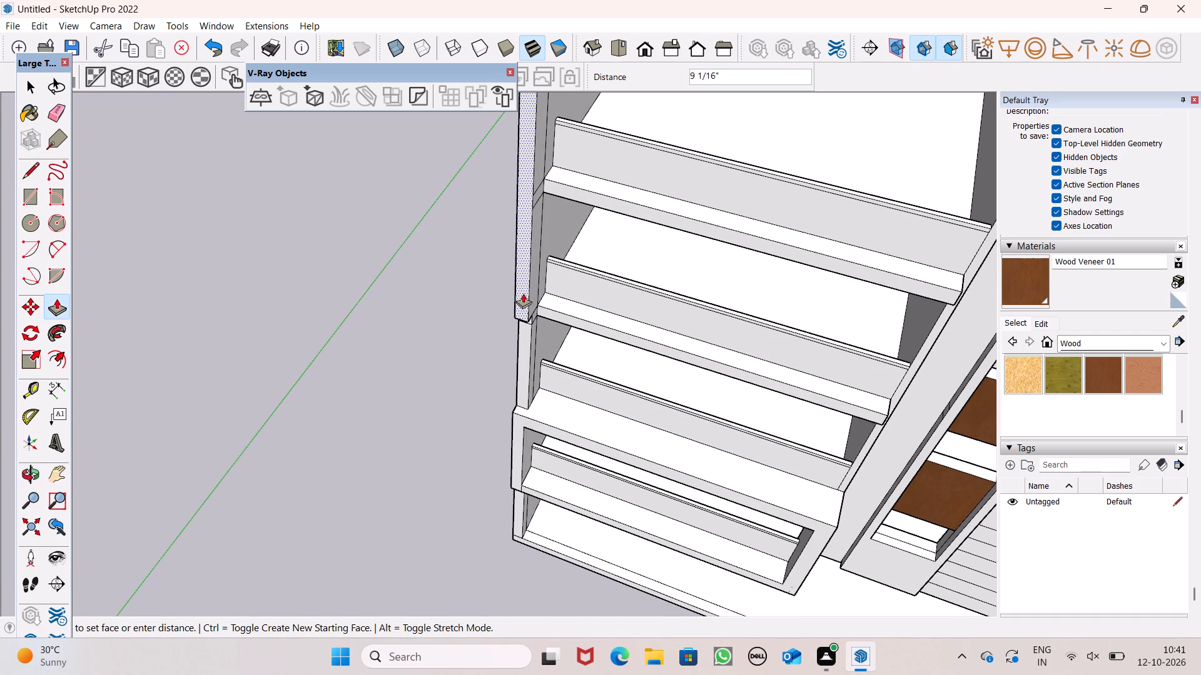
{"action": "left_click_drag", "start_coordinate": [523, 293], "coordinate": [519, 302]}
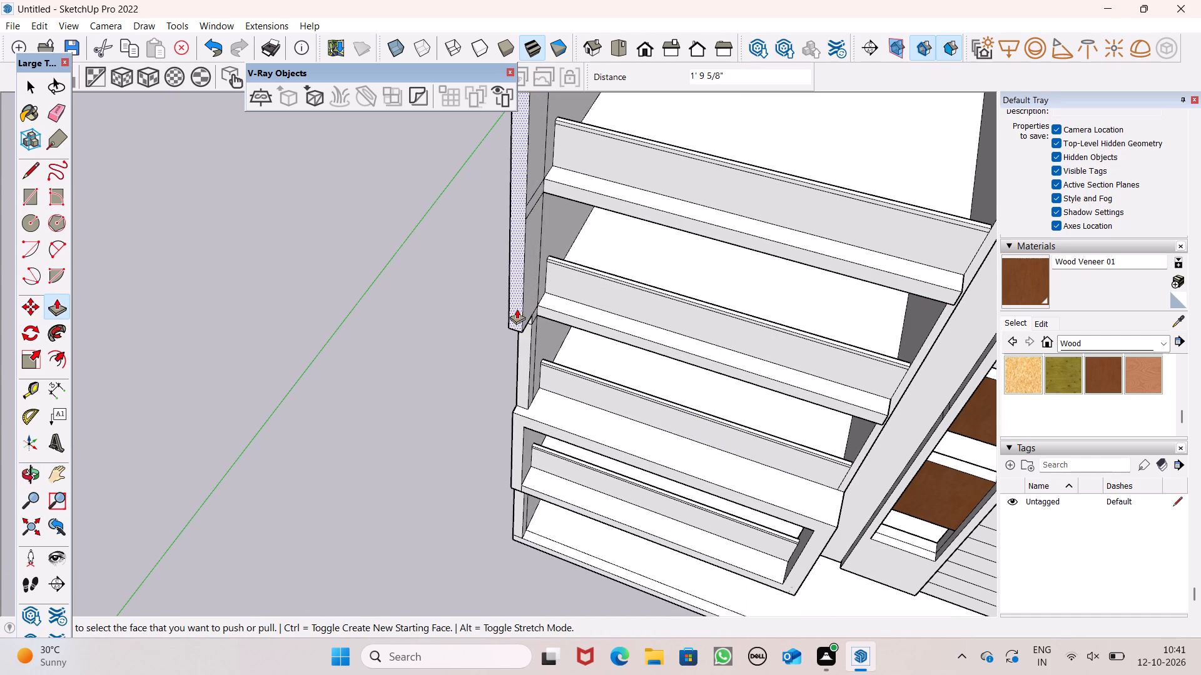
{"action": "left_click_drag", "start_coordinate": [518, 310], "coordinate": [516, 423]}
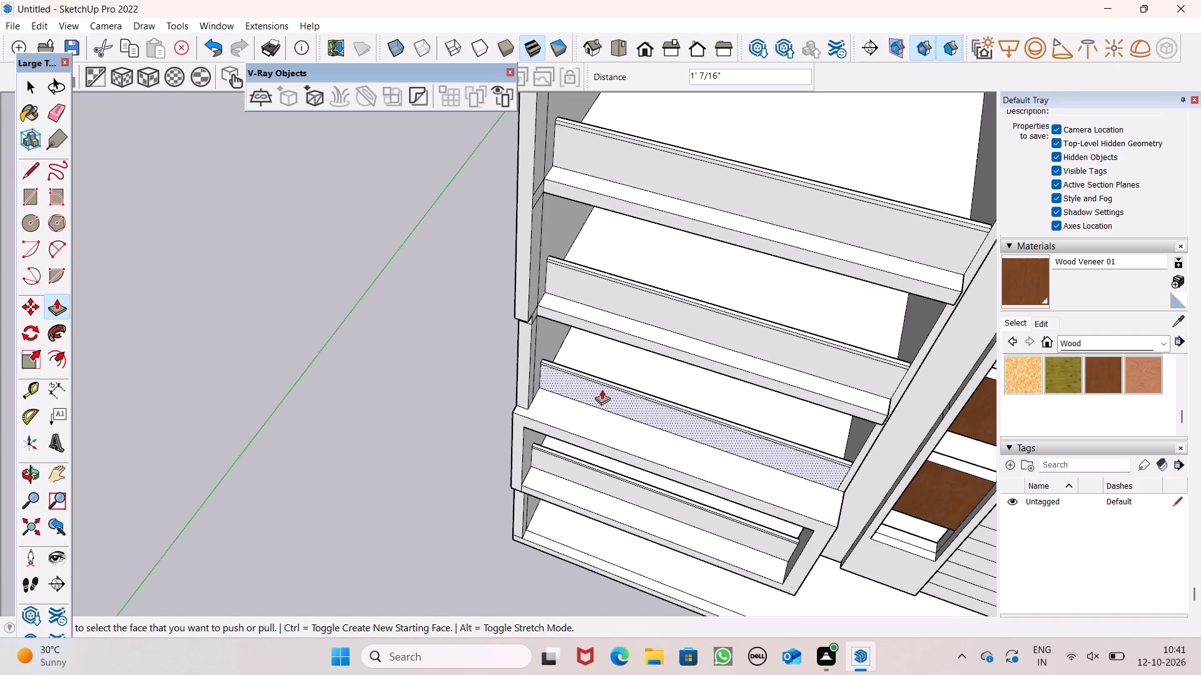
Pull the inner side wall's front face out 1' 5", using the outer side wall's extended front edge as the reference.
{"action": "middle_click_drag", "start_coordinate": [821, 481], "coordinate": [849, 354]}
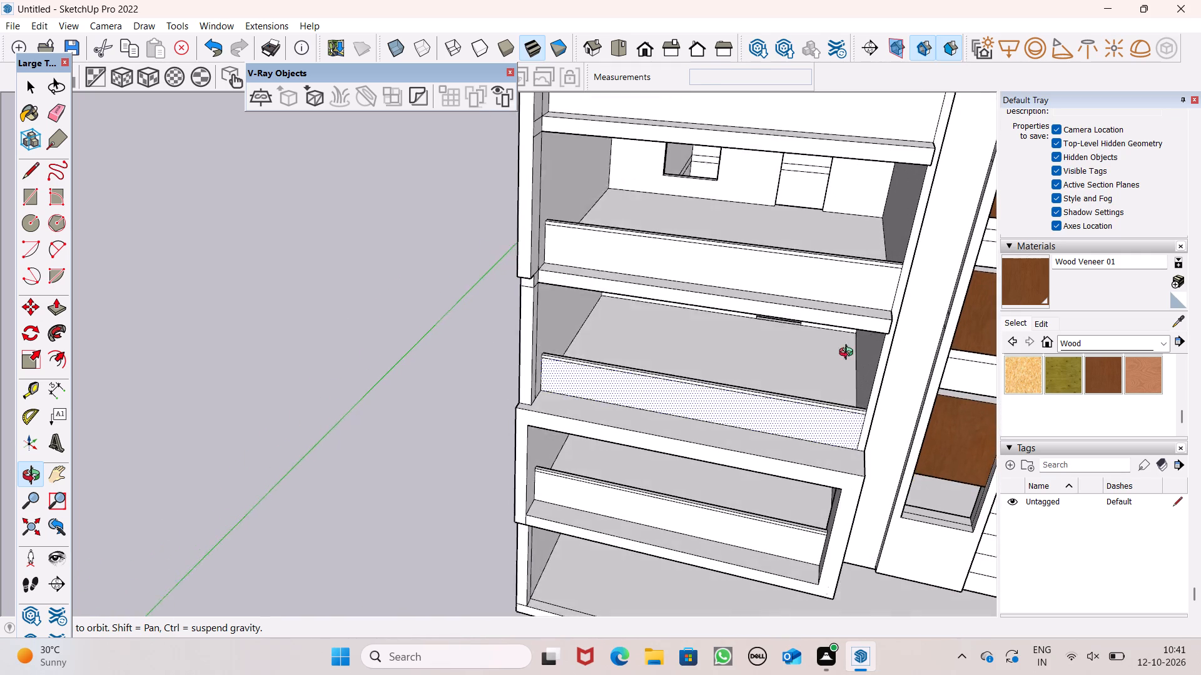
{"action": "middle_click_drag", "start_coordinate": [849, 354], "coordinate": [854, 344]}
{"action": "middle_click_drag", "start_coordinate": [919, 348], "coordinate": [830, 381]}
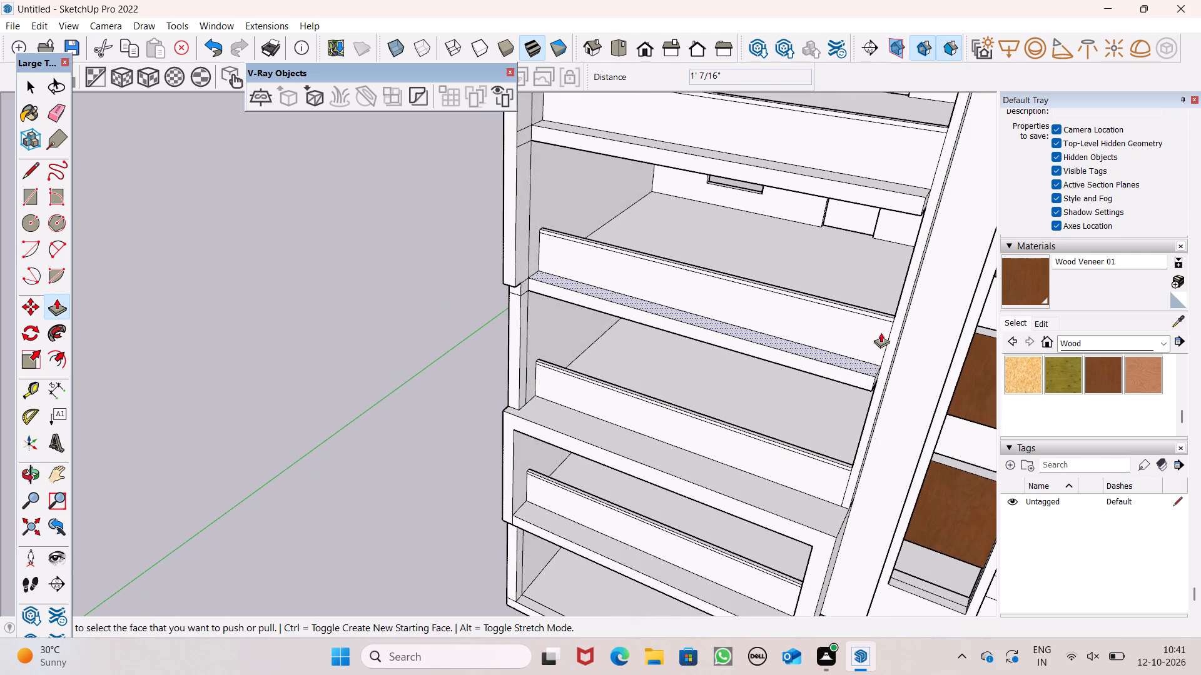
{"action": "left_click_drag", "start_coordinate": [891, 341], "coordinate": [700, 337]}
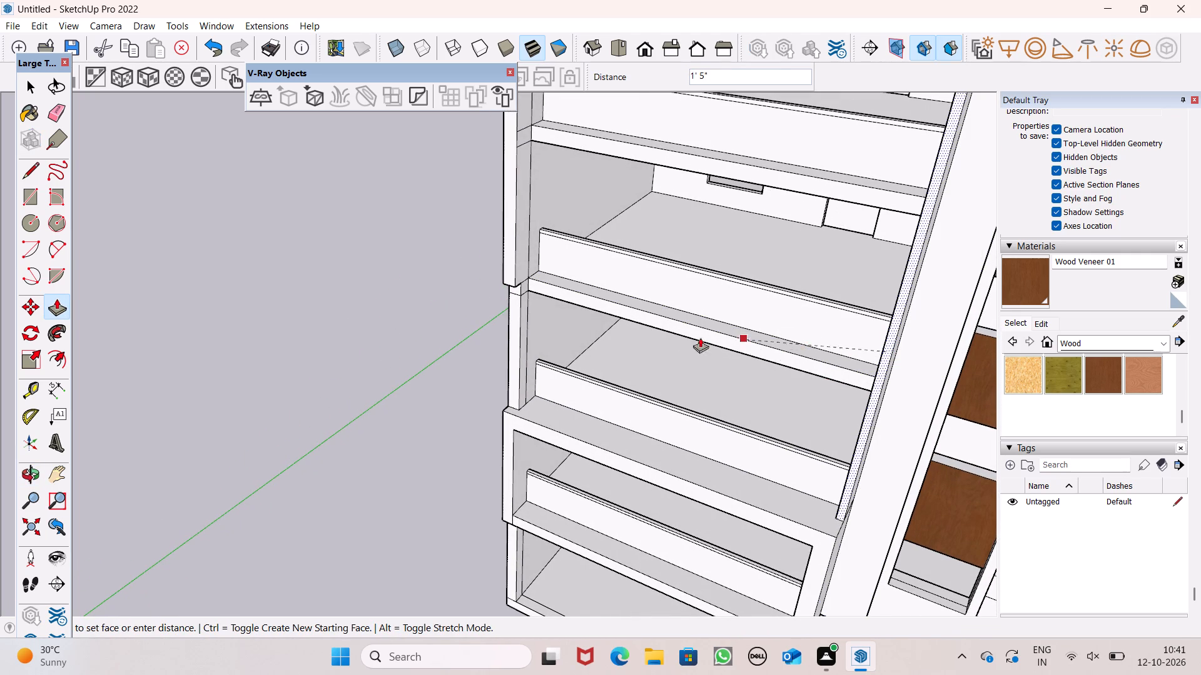
{"action": "left_click_drag", "start_coordinate": [700, 337], "coordinate": [512, 281]}
{"action": "scroll", "coordinate": [491, 267], "scroll_direction": "down", "scroll_amount": 3}
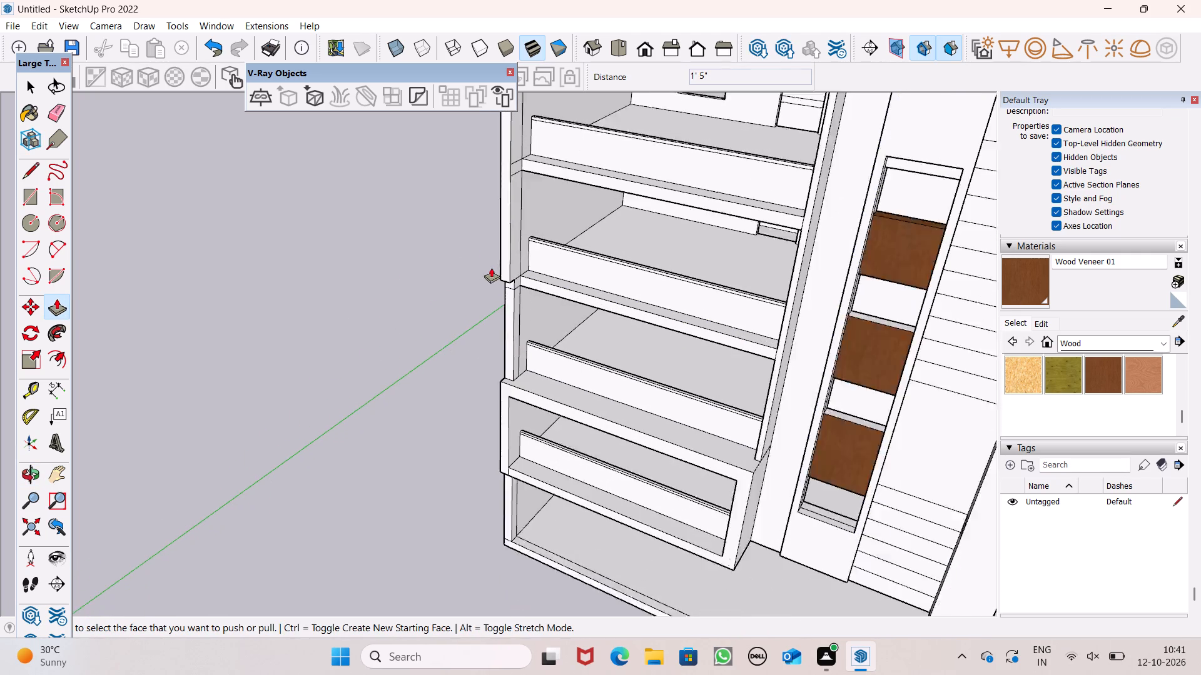
{"action": "scroll", "coordinate": [491, 267], "scroll_direction": "down", "scroll_amount": 1}
{"action": "middle_click_drag", "start_coordinate": [618, 404], "coordinate": [691, 367]}
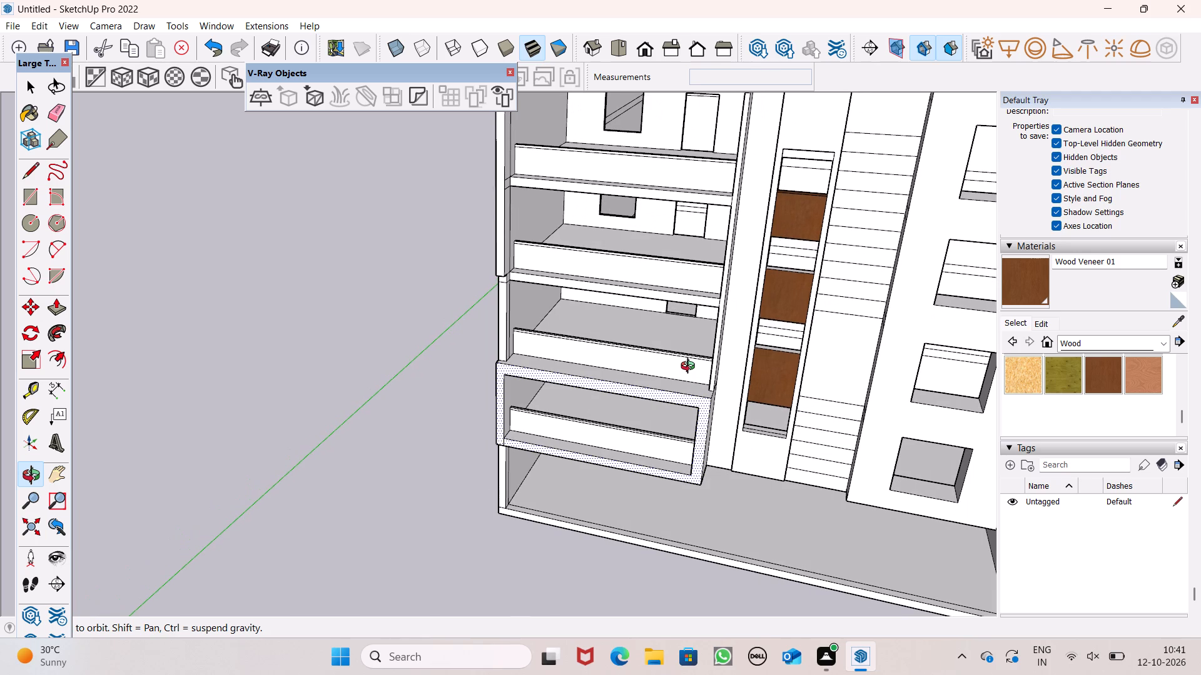
Undo the last pull of the inner side wall's front face.
{"action": "middle_click_drag", "start_coordinate": [691, 367], "coordinate": [694, 350]}
{"action": "scroll", "coordinate": [589, 317], "scroll_direction": "up", "scroll_amount": 1}
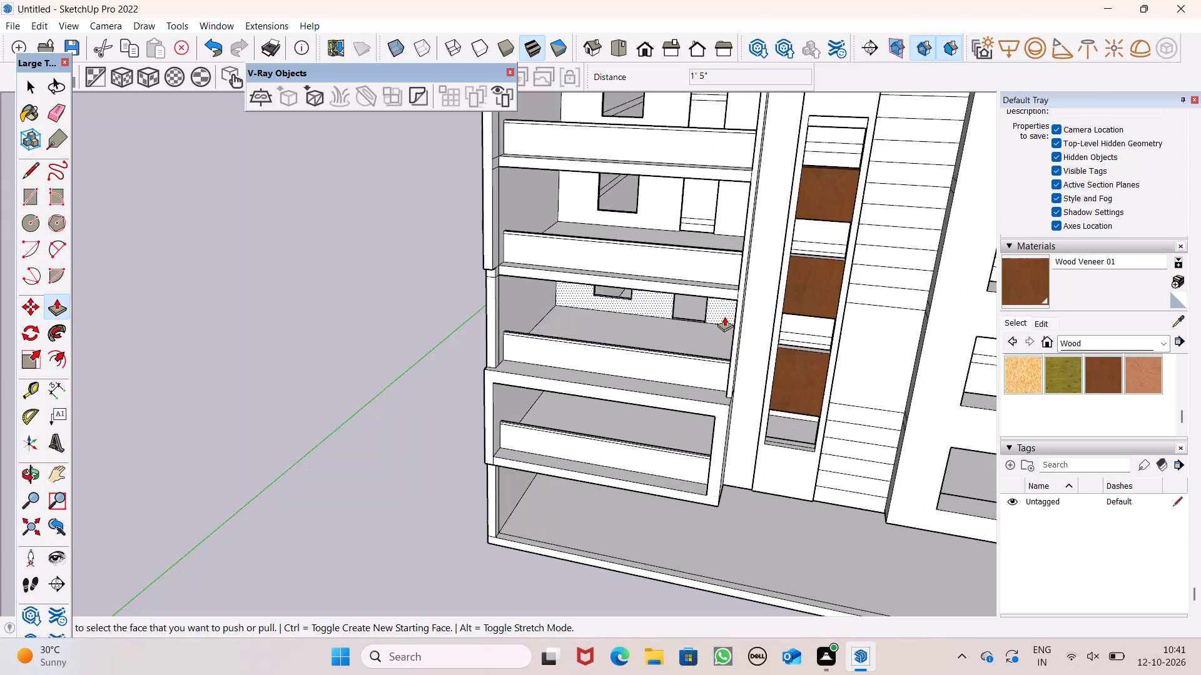
{"action": "key", "text": "ctrl+z"}
Pull the inner end of the third balcony slab from the bottom out 6" across the inner side wall's front edge.
{"action": "scroll", "coordinate": [741, 288], "scroll_direction": "up", "scroll_amount": 8}
{"action": "middle_click_drag", "start_coordinate": [759, 307], "coordinate": [769, 313]}
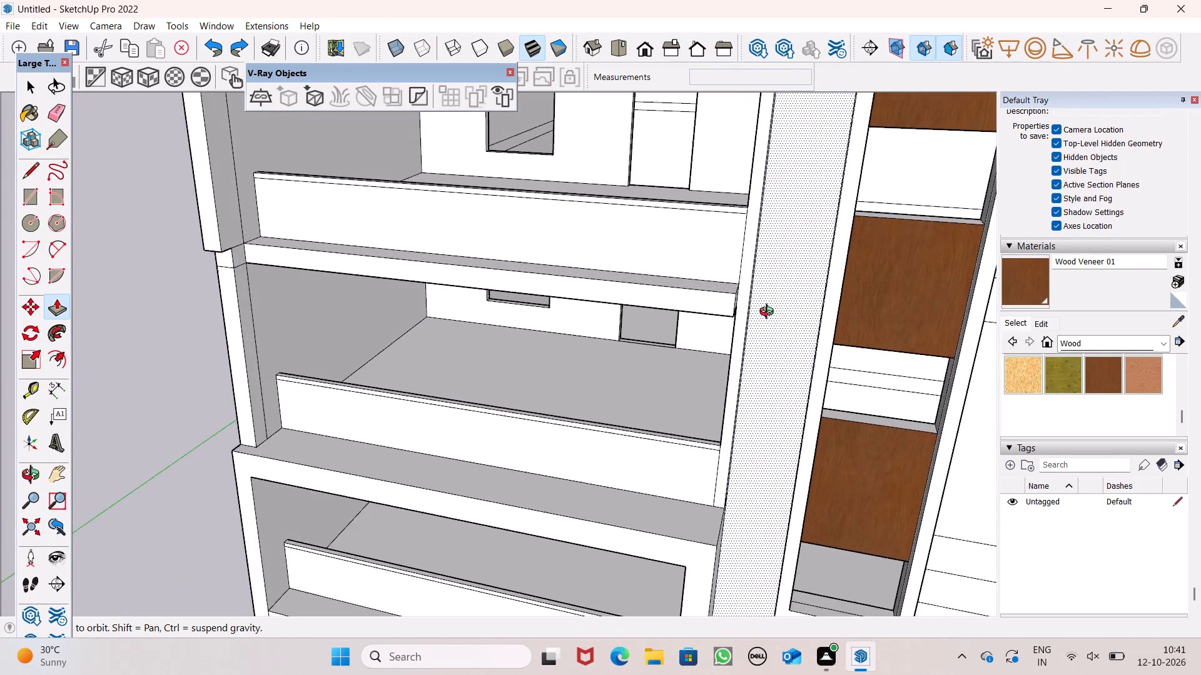
{"action": "middle_click_drag", "start_coordinate": [769, 313], "coordinate": [694, 352]}
{"action": "scroll", "coordinate": [688, 358], "scroll_direction": "up", "scroll_amount": 7}
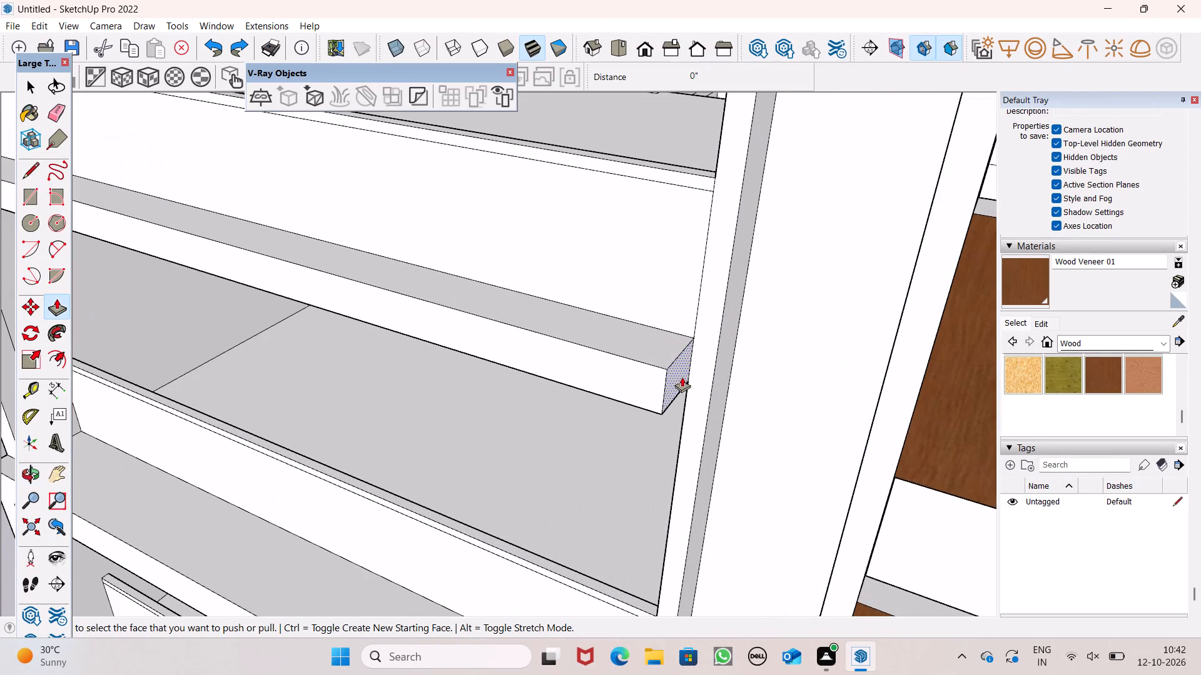
{"action": "left_click_drag", "start_coordinate": [676, 380], "coordinate": [706, 392]}
Pull the inner side wall's front face above that slab out 1' 5", then a further 1' 9 3/16", in line with the outer side wall.
{"action": "scroll", "coordinate": [667, 272], "scroll_direction": "down", "scroll_amount": 5}
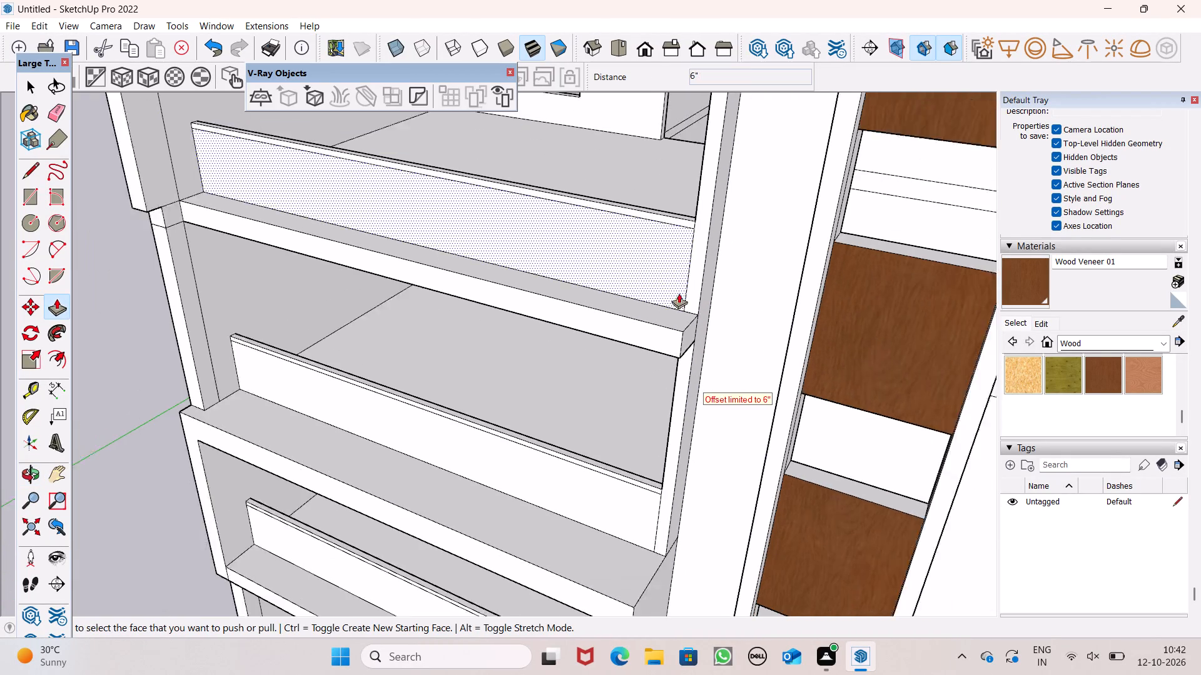
{"action": "scroll", "coordinate": [679, 293], "scroll_direction": "down", "scroll_amount": 2}
{"action": "middle_click_drag", "start_coordinate": [691, 331], "coordinate": [784, 262]}
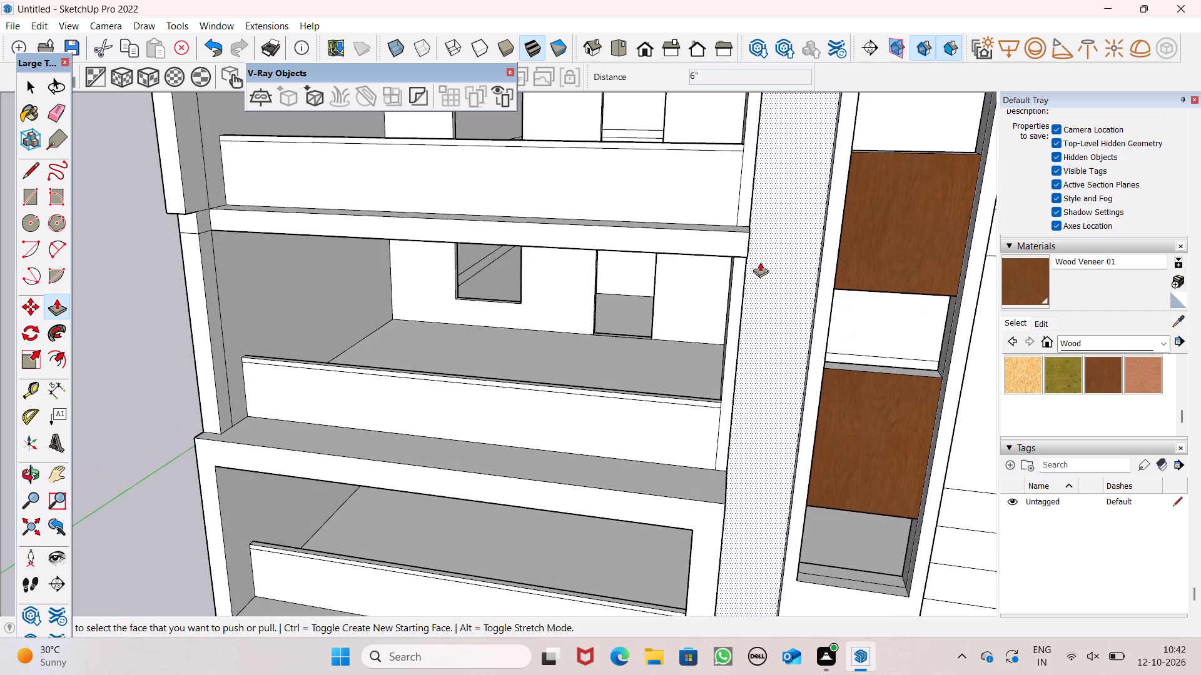
{"action": "scroll", "coordinate": [792, 269], "scroll_direction": "down", "scroll_amount": 4}
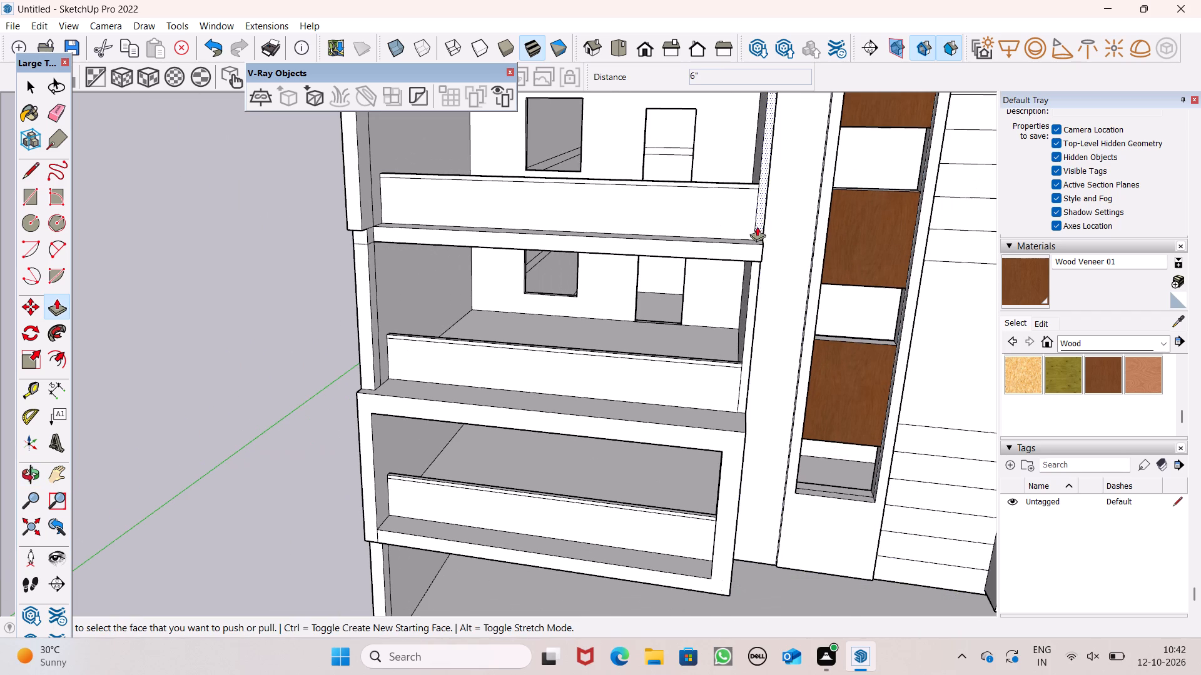
{"action": "scroll", "coordinate": [753, 237], "scroll_direction": "down", "scroll_amount": 4}
{"action": "middle_click_drag", "start_coordinate": [754, 245], "coordinate": [718, 426]}
{"action": "scroll", "coordinate": [770, 332], "scroll_direction": "up", "scroll_amount": 3}
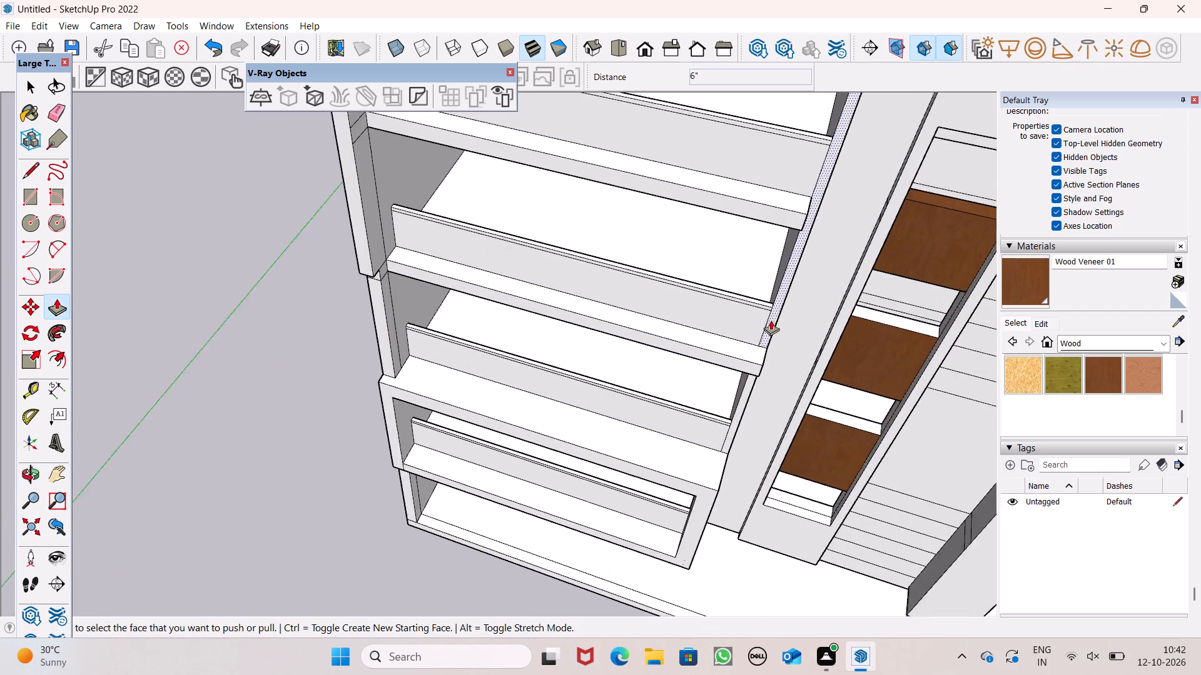
{"action": "scroll", "coordinate": [771, 320], "scroll_direction": "up", "scroll_amount": 2}
{"action": "left_click_drag", "start_coordinate": [769, 331], "coordinate": [751, 352]}
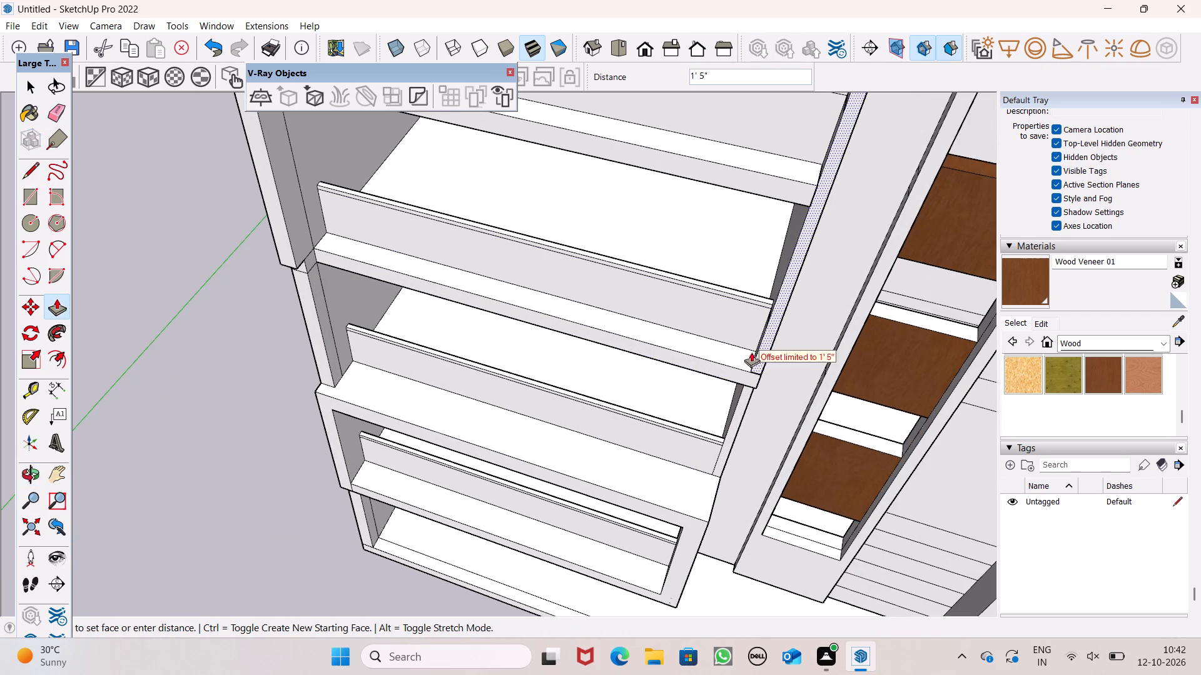
{"action": "left_click_drag", "start_coordinate": [751, 352], "coordinate": [296, 265]}
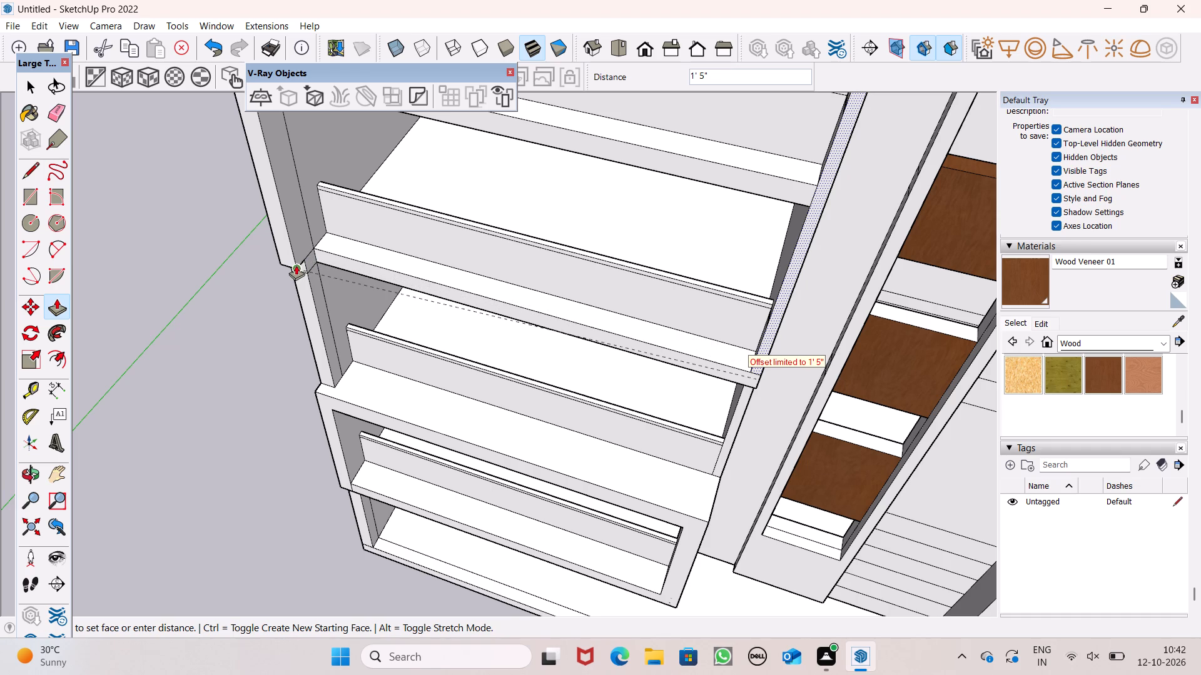
{"action": "left_click_drag", "start_coordinate": [296, 265], "coordinate": [295, 265]}
{"action": "left_click_drag", "start_coordinate": [763, 352], "coordinate": [748, 372]}
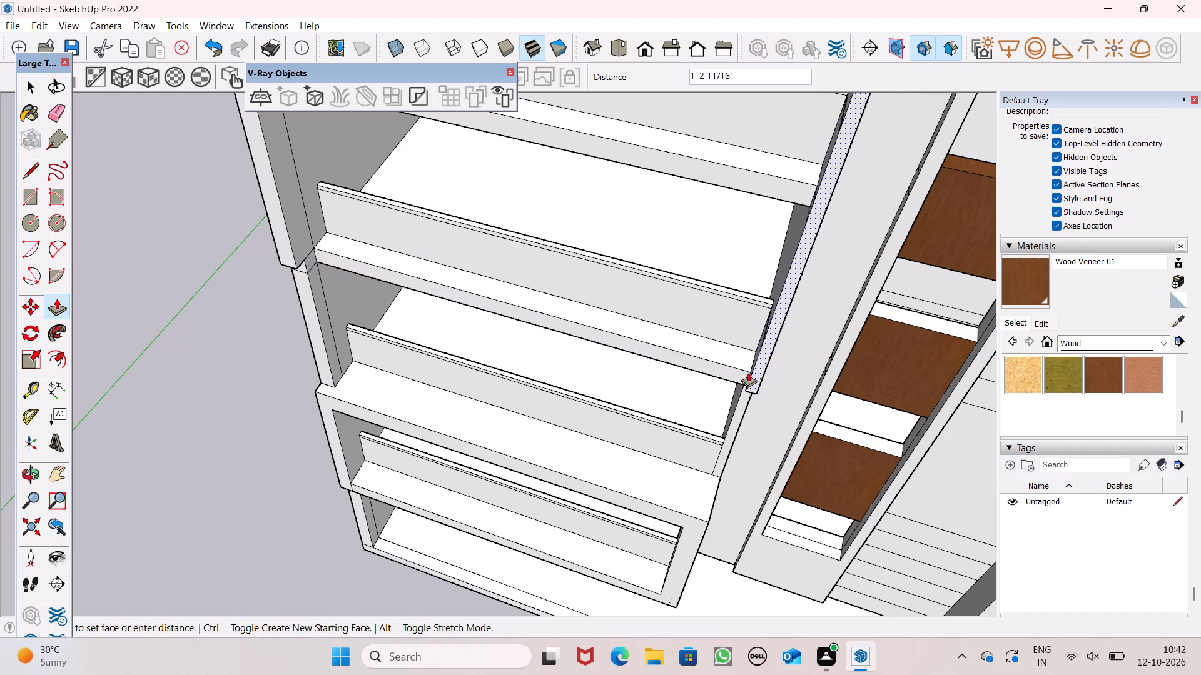
{"action": "left_click_drag", "start_coordinate": [748, 372], "coordinate": [288, 260]}
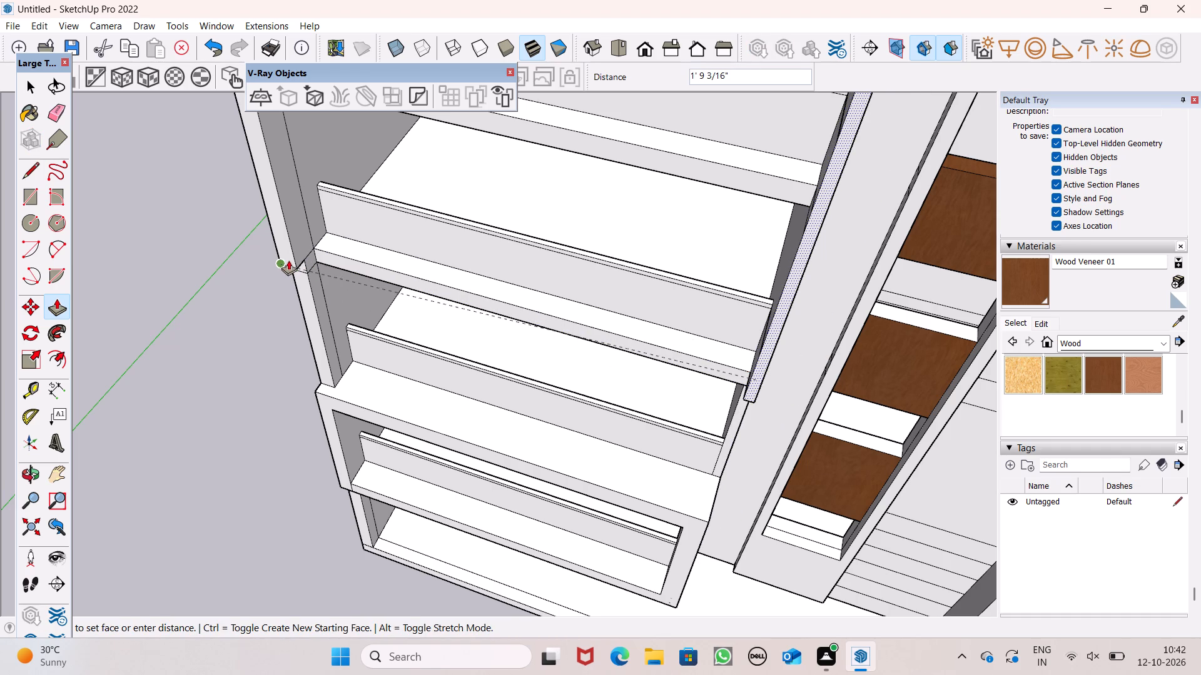
{"action": "left_click_drag", "start_coordinate": [288, 260], "coordinate": [289, 258]}
Pull the third balcony slab's front face out 1', then a further 6 7/8", using the outer side wall's lower corner as reference.
{"action": "scroll", "coordinate": [544, 296], "scroll_direction": "down", "scroll_amount": 3}
{"action": "middle_click_drag", "start_coordinate": [623, 351], "coordinate": [655, 302]}
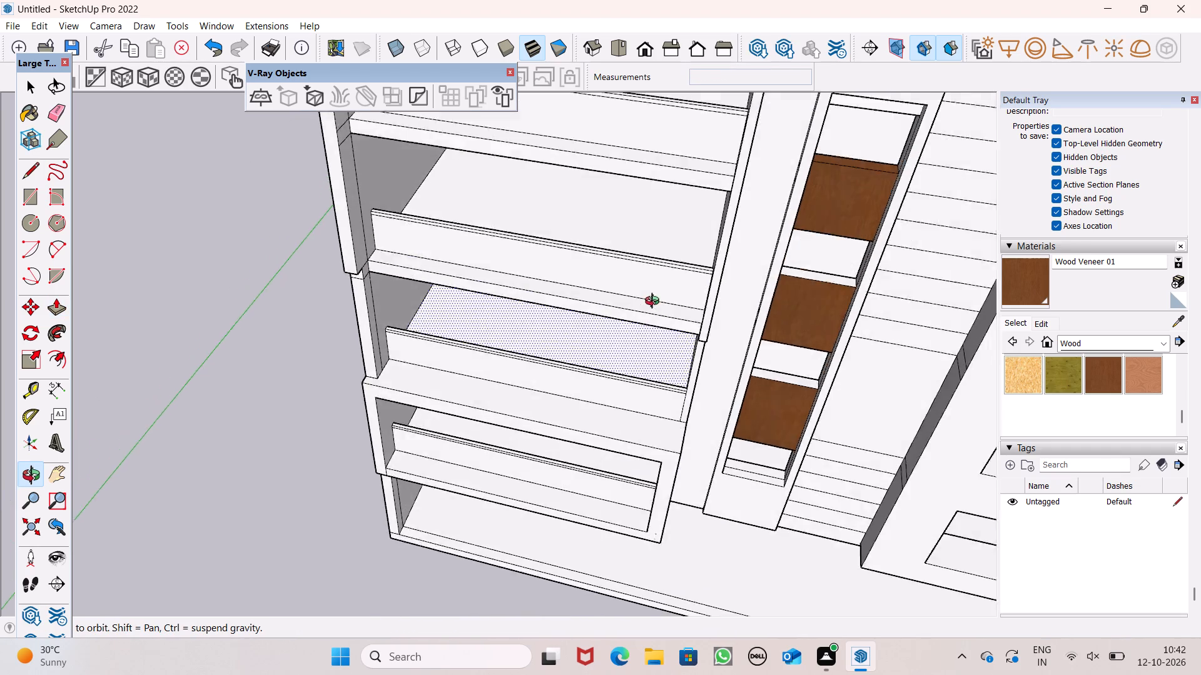
{"action": "middle_click_drag", "start_coordinate": [655, 302], "coordinate": [686, 257]}
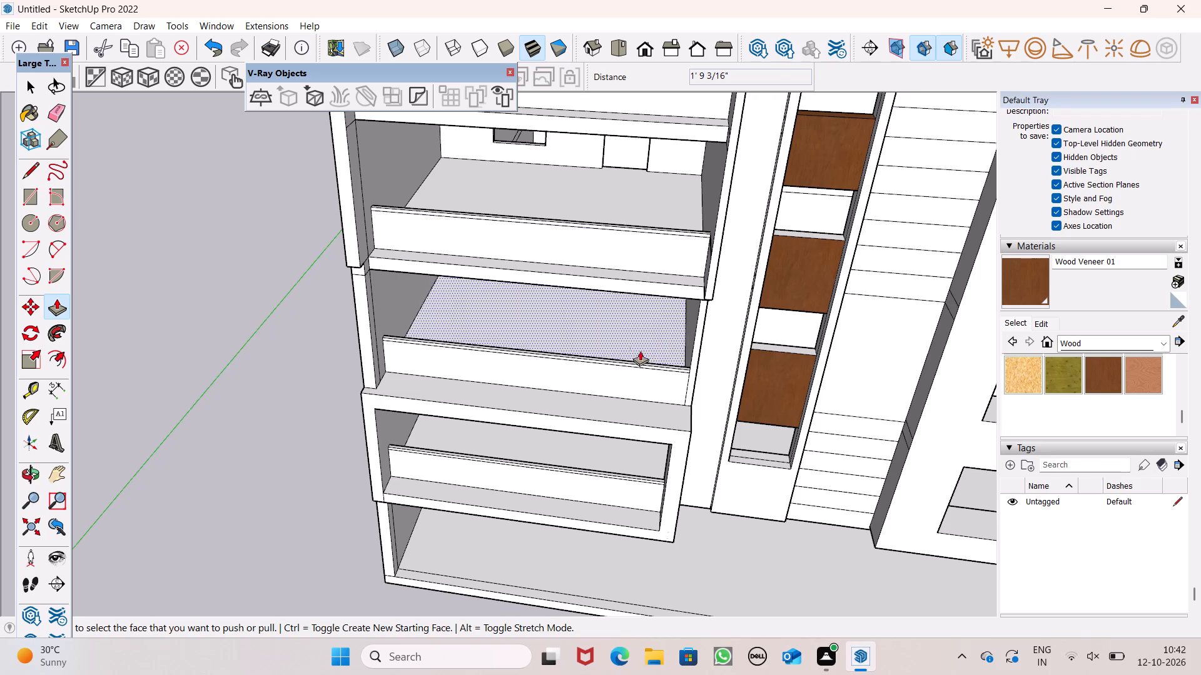
{"action": "middle_click_drag", "start_coordinate": [640, 351], "coordinate": [647, 231]}
{"action": "scroll", "coordinate": [574, 216], "scroll_direction": "up", "scroll_amount": 2}
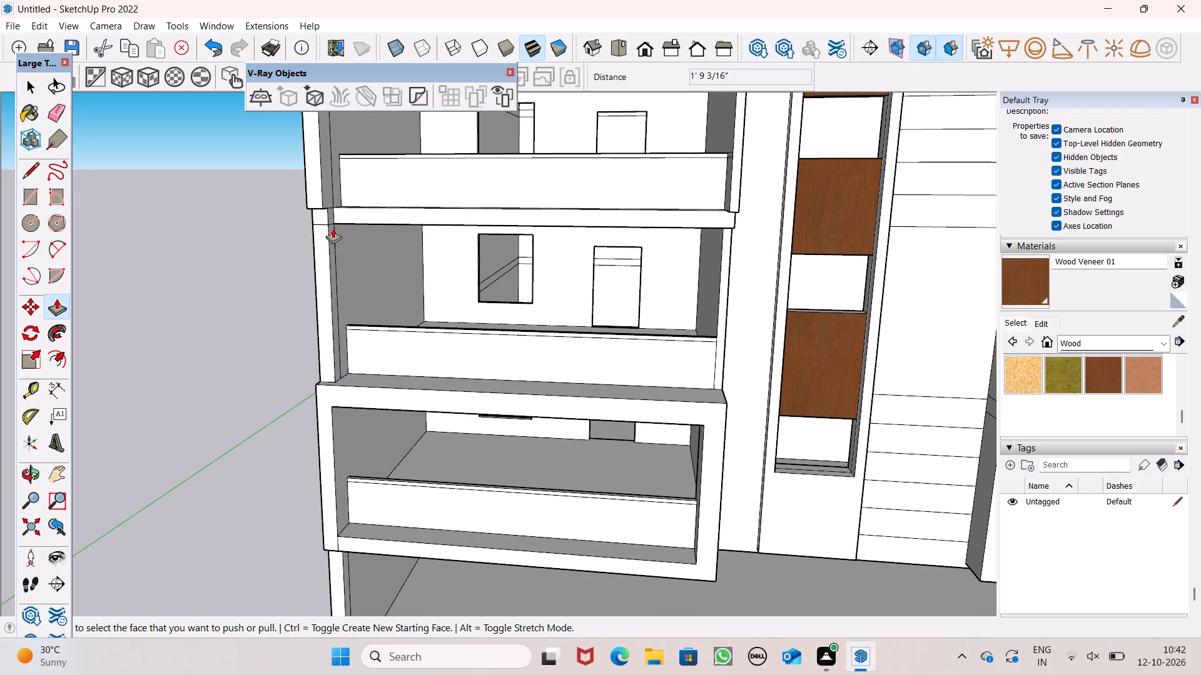
{"action": "scroll", "coordinate": [325, 226], "scroll_direction": "up", "scroll_amount": 6}
{"action": "left_click_drag", "start_coordinate": [378, 206], "coordinate": [320, 191]}
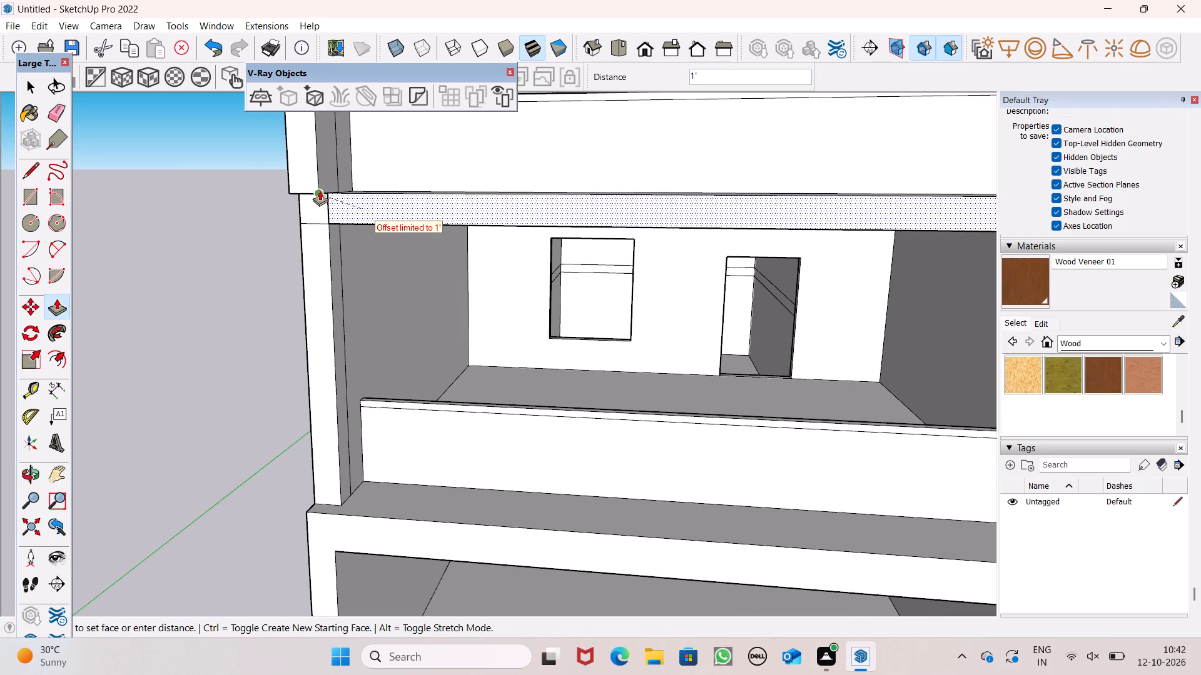
{"action": "left_click_drag", "start_coordinate": [320, 191], "coordinate": [321, 191]}
{"action": "middle_click_drag", "start_coordinate": [338, 216], "coordinate": [514, 260]}
{"action": "scroll", "coordinate": [563, 266], "scroll_direction": "up", "scroll_amount": 3}
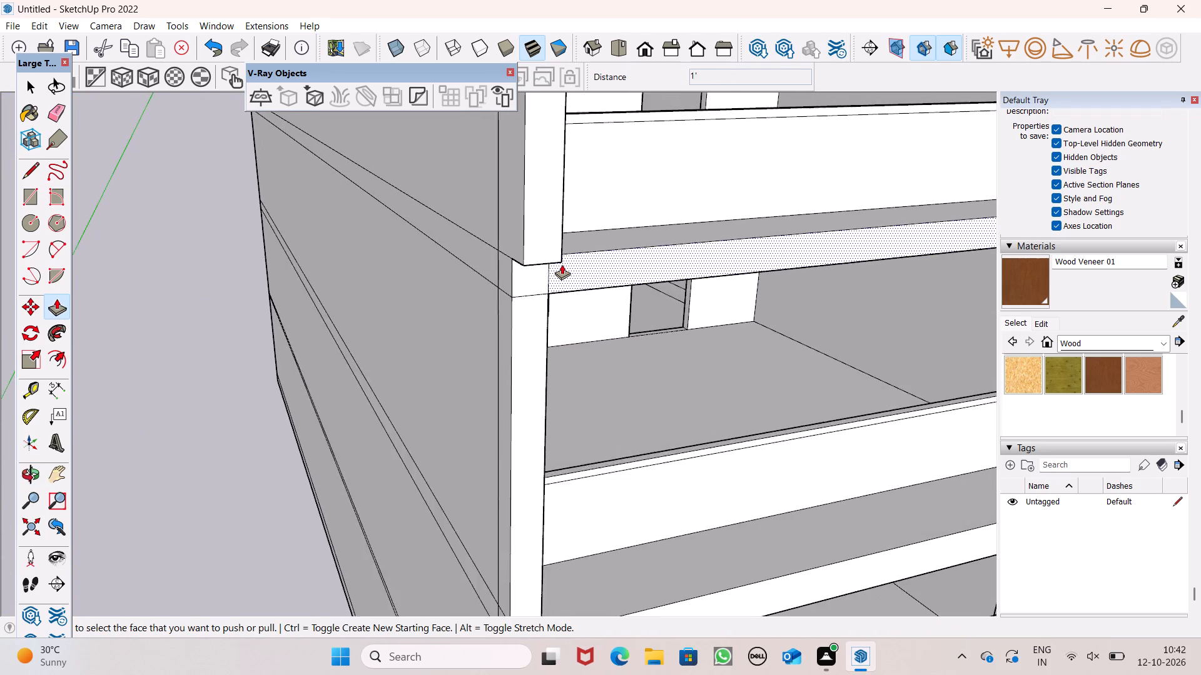
{"action": "scroll", "coordinate": [562, 264], "scroll_direction": "up", "scroll_amount": 3}
{"action": "left_click_drag", "start_coordinate": [563, 267], "coordinate": [551, 258]}
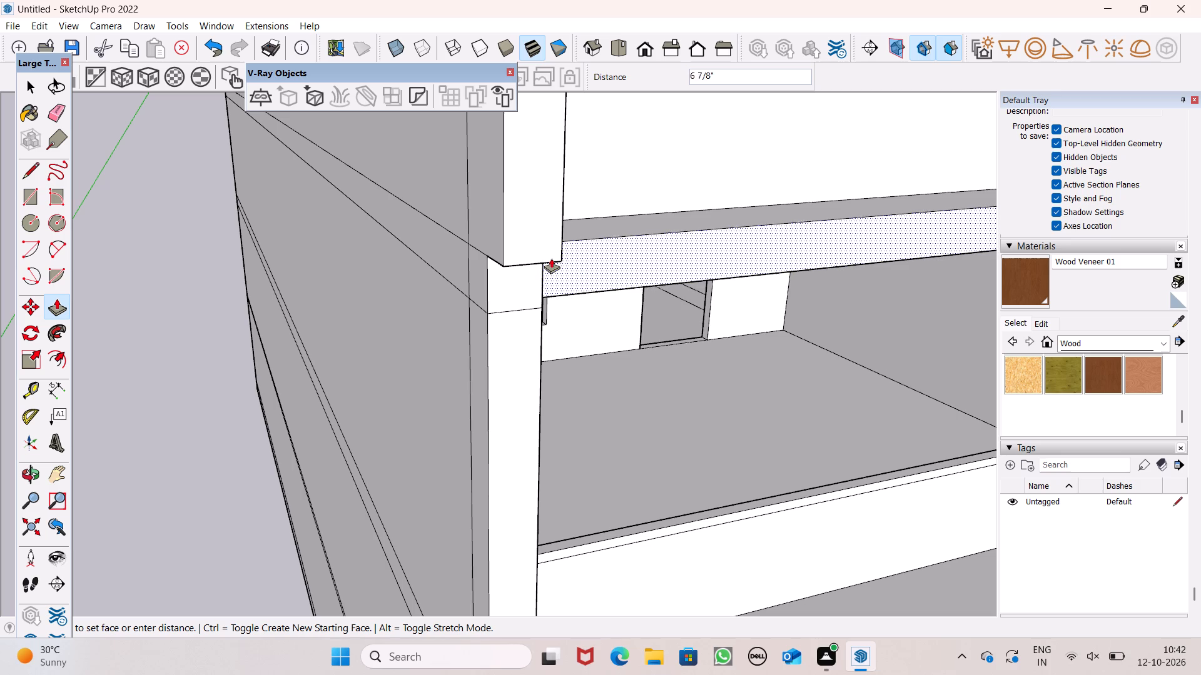
{"action": "left_click_drag", "start_coordinate": [551, 258], "coordinate": [564, 258]}
Pull the outer end of the extended third balcony slab 1' across the outer side wall's front edge.
{"action": "left_click_drag", "start_coordinate": [555, 271], "coordinate": [519, 272]}
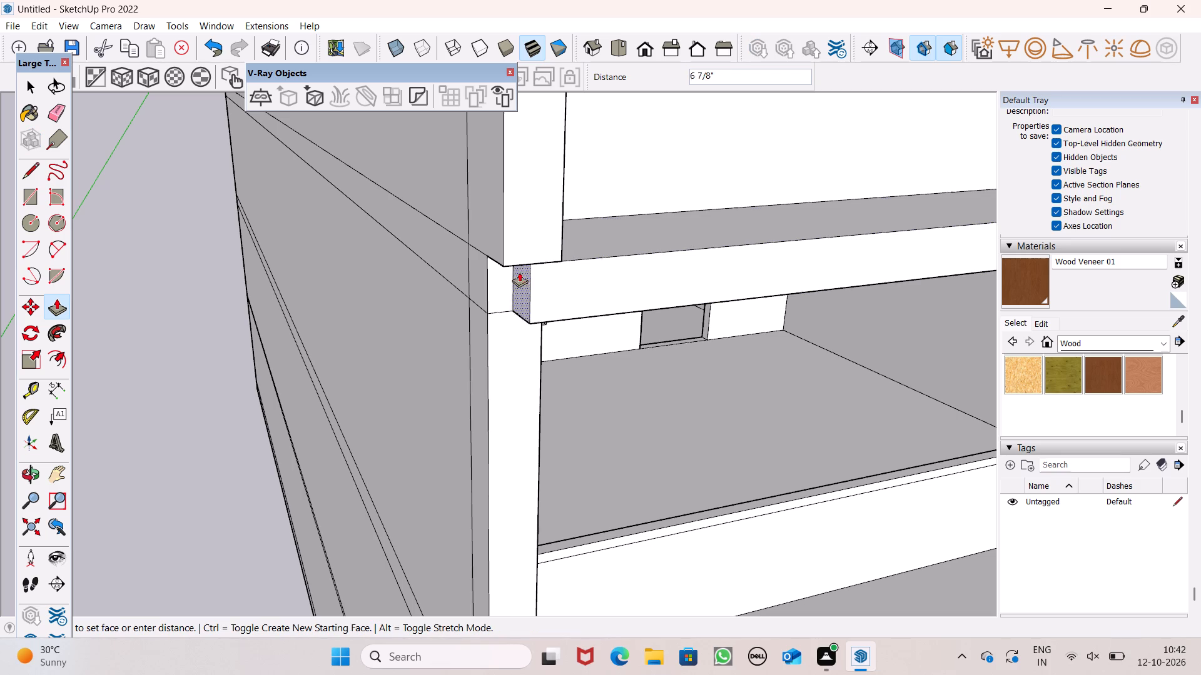
{"action": "left_click_drag", "start_coordinate": [519, 272], "coordinate": [479, 260]}
Pull the underside of the third balcony's slab down 5 3/16".
{"action": "scroll", "coordinate": [418, 205], "scroll_direction": "down", "scroll_amount": 6}
{"action": "scroll", "coordinate": [335, 262], "scroll_direction": "down", "scroll_amount": 7}
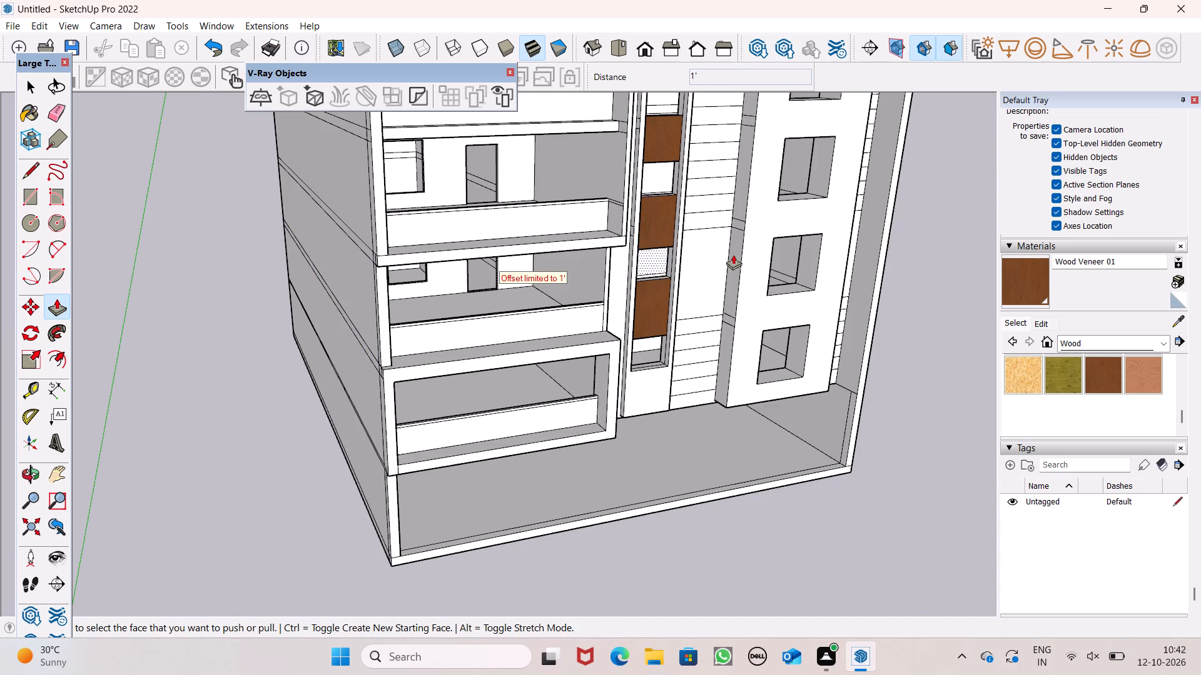
{"action": "scroll", "coordinate": [778, 221], "scroll_direction": "up", "scroll_amount": 6}
{"action": "scroll", "coordinate": [517, 237], "scroll_direction": "up", "scroll_amount": 1}
{"action": "middle_click_drag", "start_coordinate": [517, 246], "coordinate": [420, 274]}
{"action": "scroll", "coordinate": [550, 229], "scroll_direction": "down", "scroll_amount": 6}
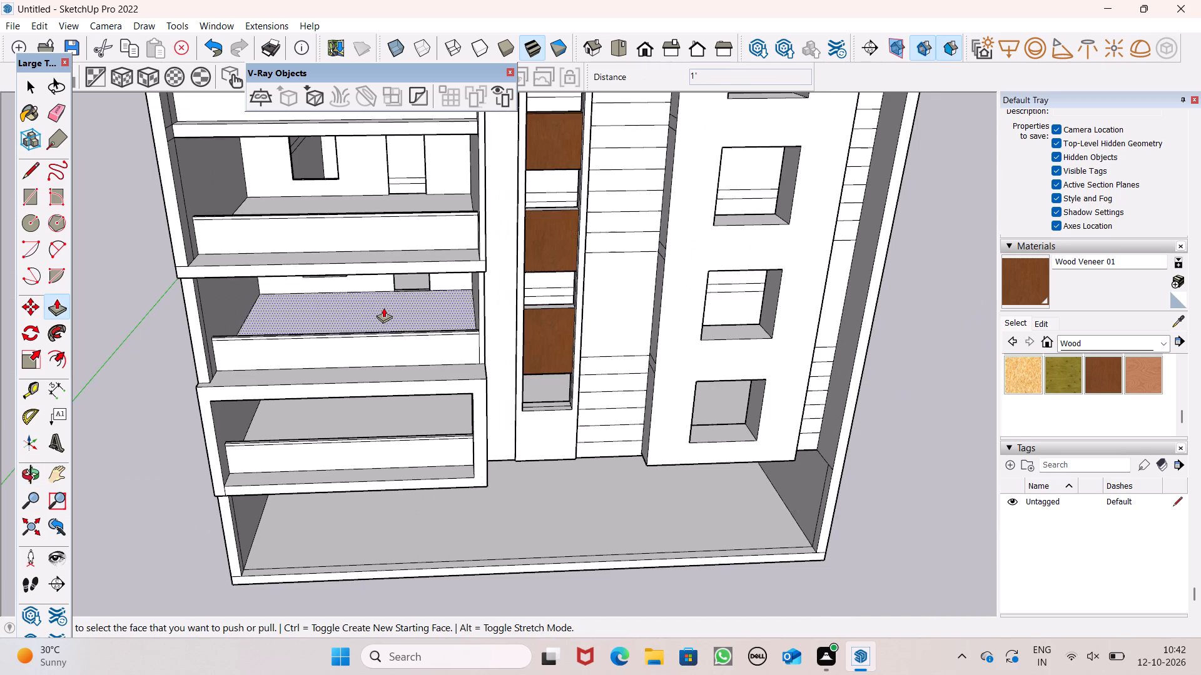
{"action": "middle_click_drag", "start_coordinate": [369, 298], "coordinate": [387, 159]}
{"action": "scroll", "coordinate": [244, 203], "scroll_direction": "up", "scroll_amount": 5}
{"action": "middle_click", "coordinate": [349, 187]}
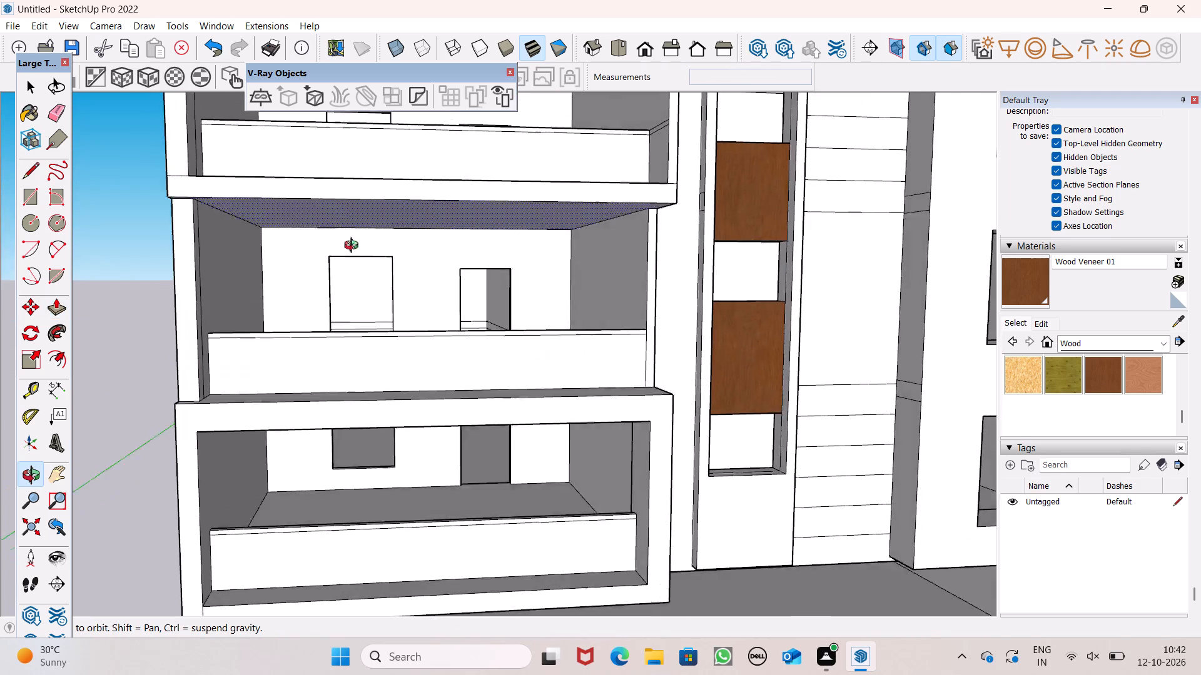
{"action": "scroll", "coordinate": [350, 187], "scroll_direction": "up", "scroll_amount": 1}
{"action": "left_click_drag", "start_coordinate": [348, 207], "coordinate": [348, 207]}
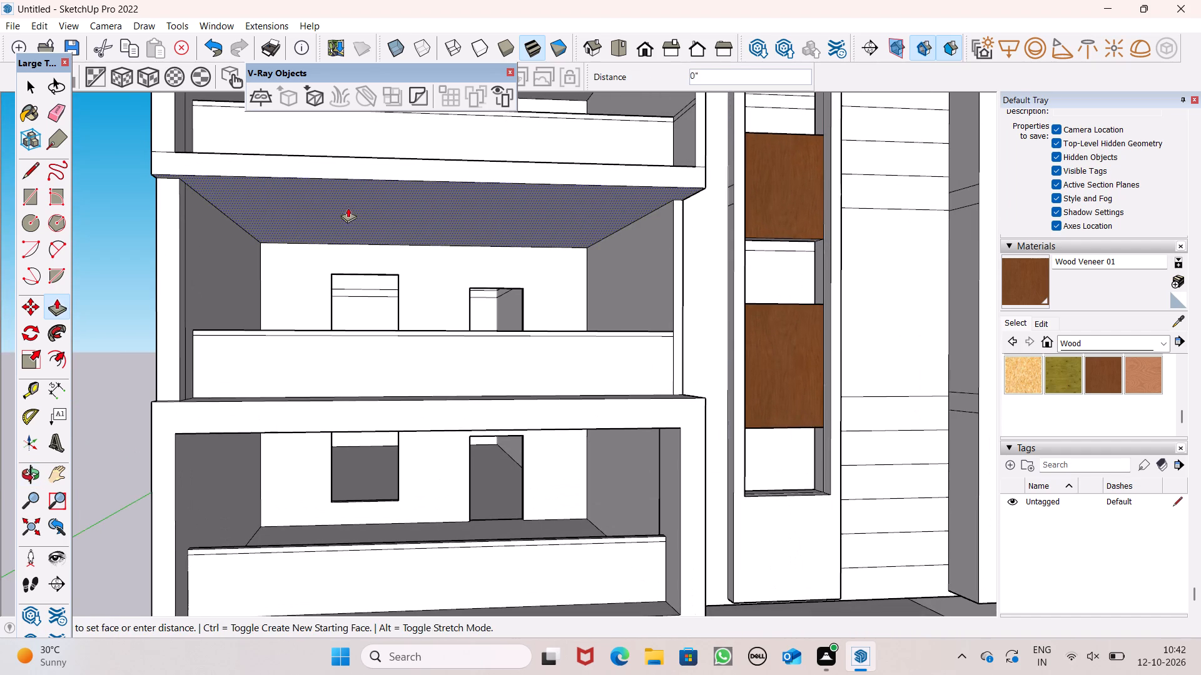
{"action": "left_click_drag", "start_coordinate": [348, 207], "coordinate": [352, 215]}
Examine the balcony bay's extended slab and inner side wall from the front, above and outer side for misaligned faces.
{"action": "scroll", "coordinate": [387, 162], "scroll_direction": "down", "scroll_amount": 6}
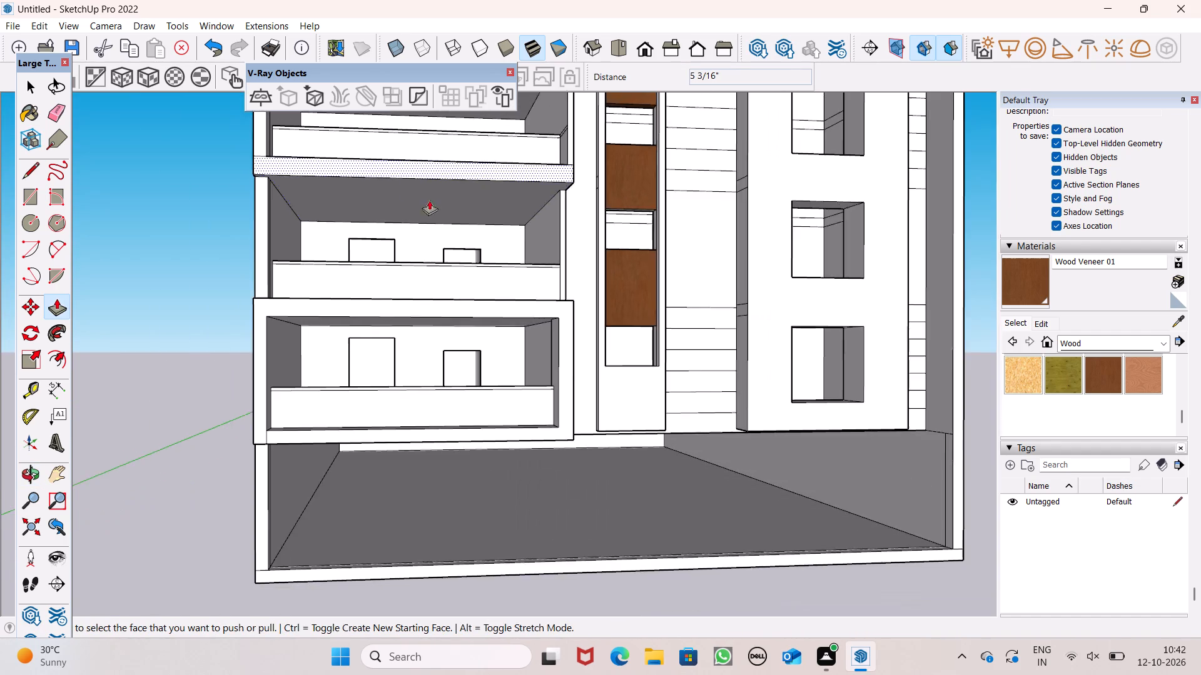
{"action": "middle_click_drag", "start_coordinate": [443, 234], "coordinate": [417, 342]}
{"action": "scroll", "coordinate": [465, 236], "scroll_direction": "down", "scroll_amount": 4}
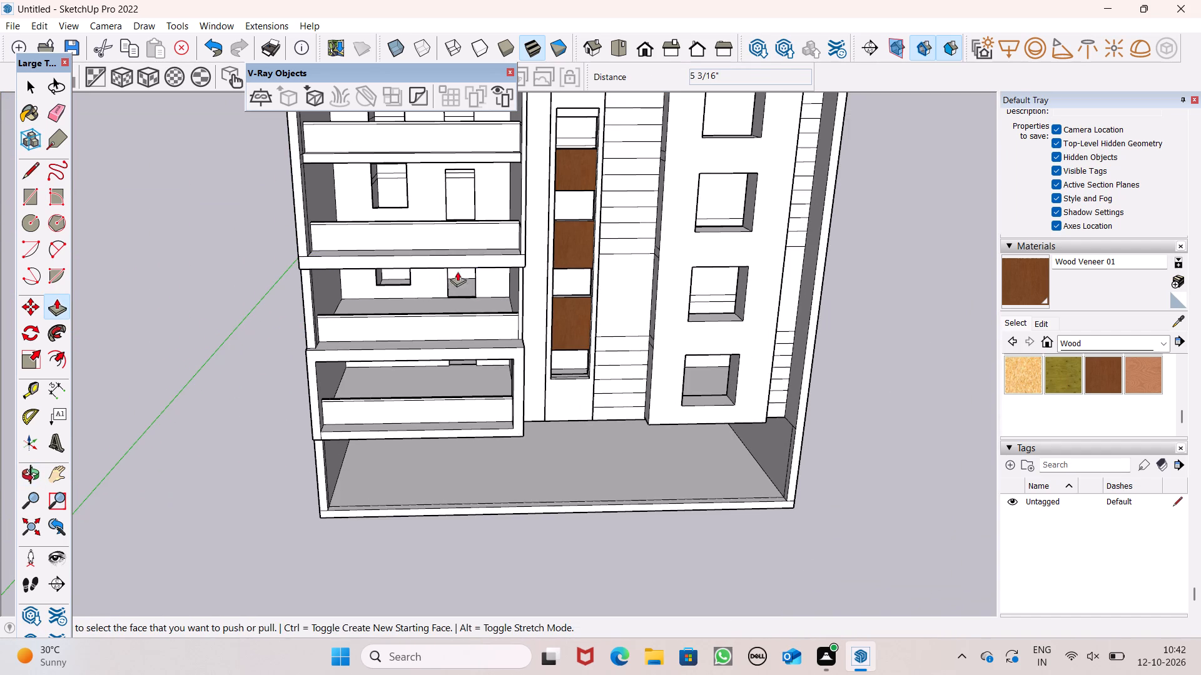
{"action": "scroll", "coordinate": [405, 259], "scroll_direction": "up", "scroll_amount": 6}
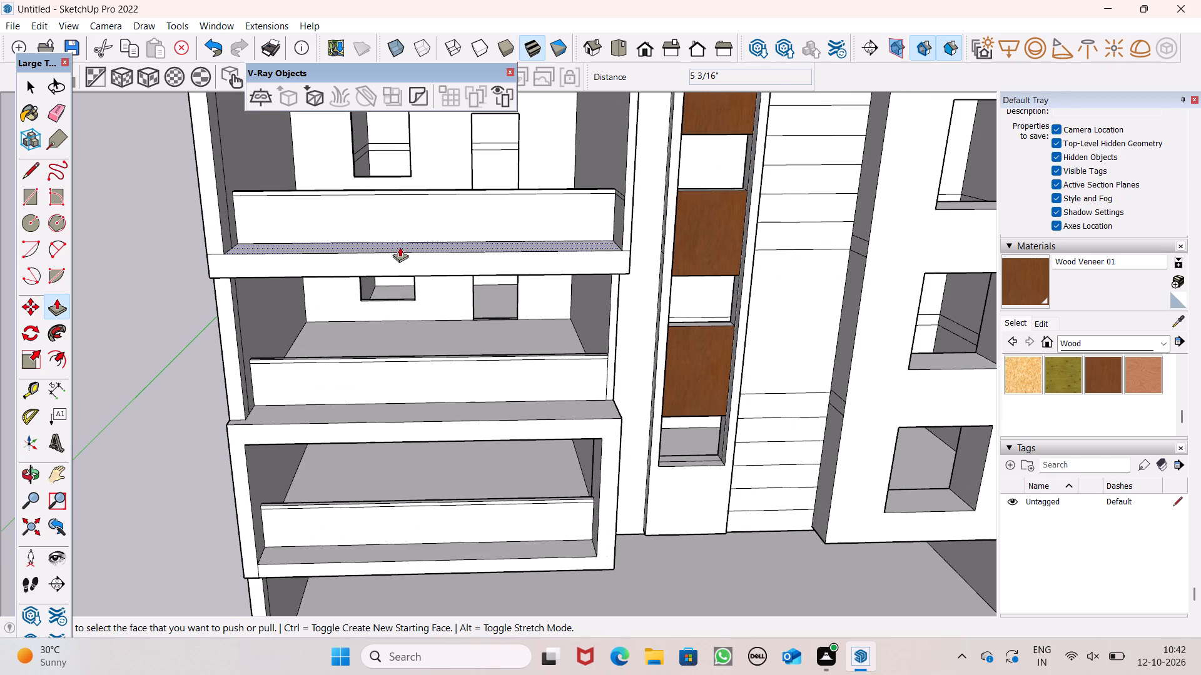
{"action": "scroll", "coordinate": [557, 227], "scroll_direction": "down", "scroll_amount": 2}
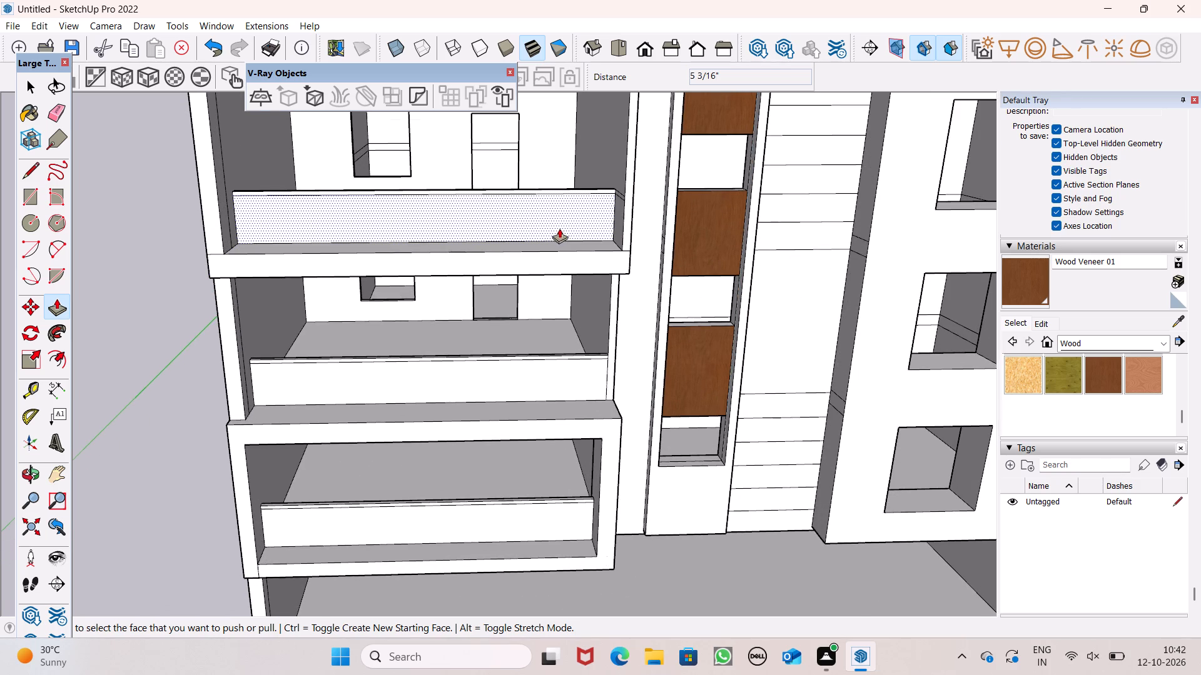
{"action": "scroll", "coordinate": [559, 228], "scroll_direction": "down", "scroll_amount": 2}
{"action": "key", "text": "space"}
{"action": "scroll", "coordinate": [627, 255], "scroll_direction": "down", "scroll_amount": 4}
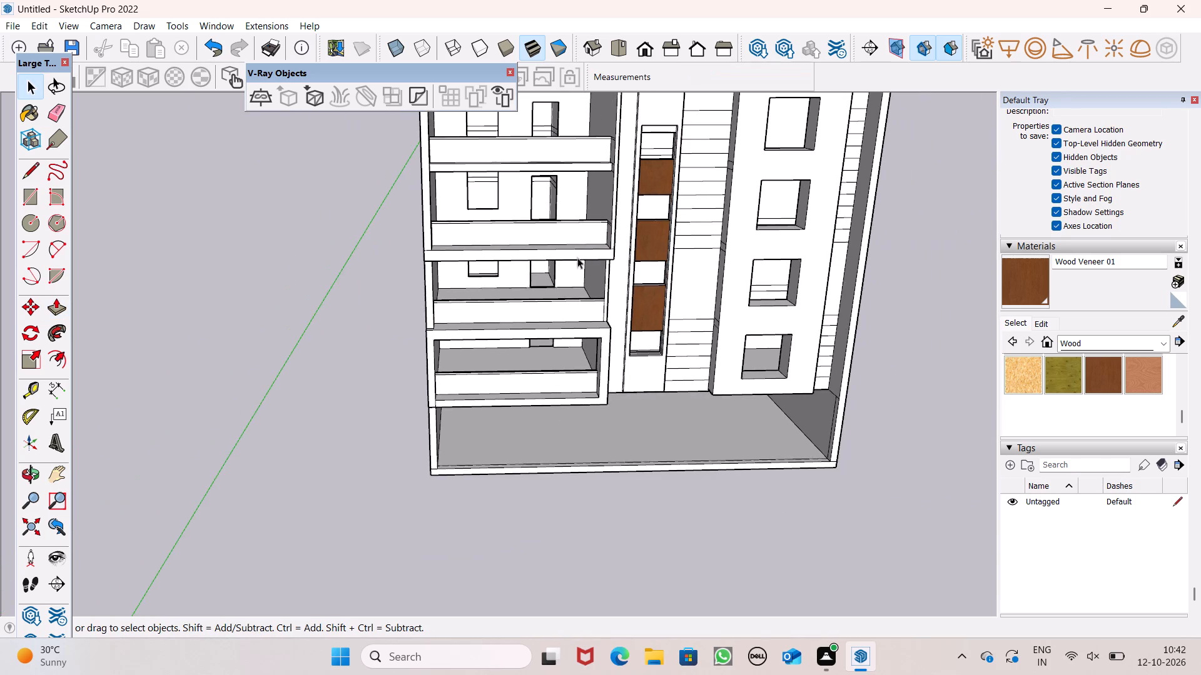
{"action": "scroll", "coordinate": [579, 264], "scroll_direction": "down", "scroll_amount": 4}
{"action": "scroll", "coordinate": [621, 130], "scroll_direction": "up", "scroll_amount": 5}
{"action": "scroll", "coordinate": [613, 148], "scroll_direction": "down", "scroll_amount": 2}
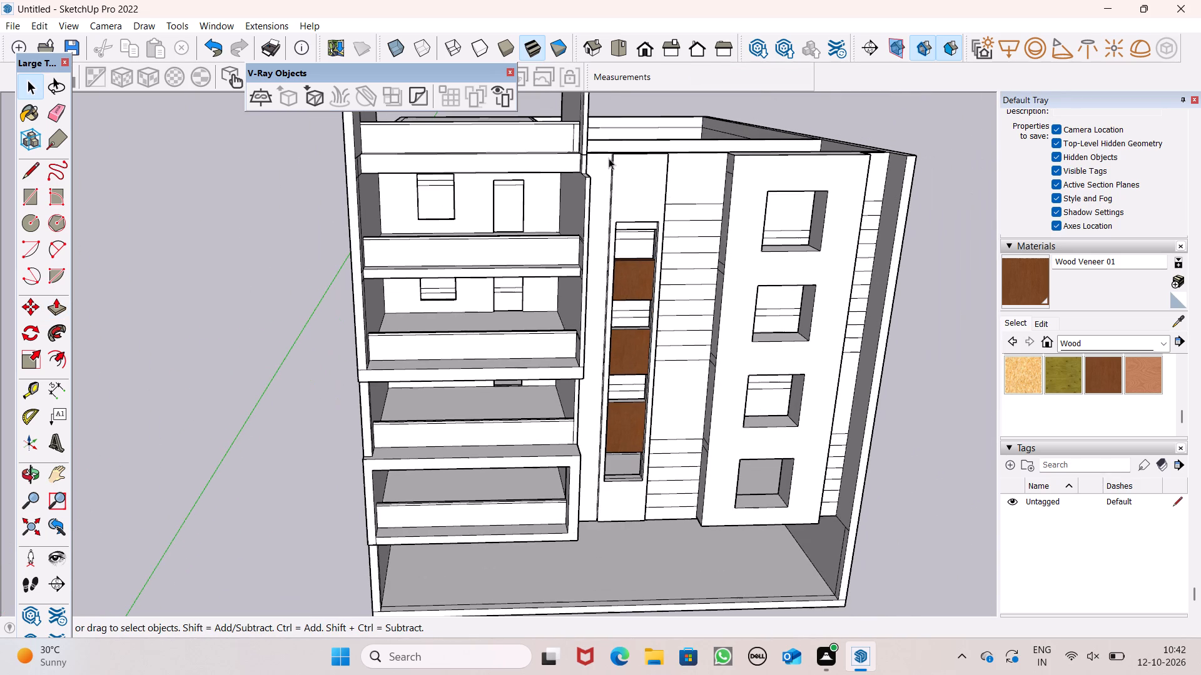
{"action": "middle_click_drag", "start_coordinate": [600, 311], "coordinate": [537, 298]}
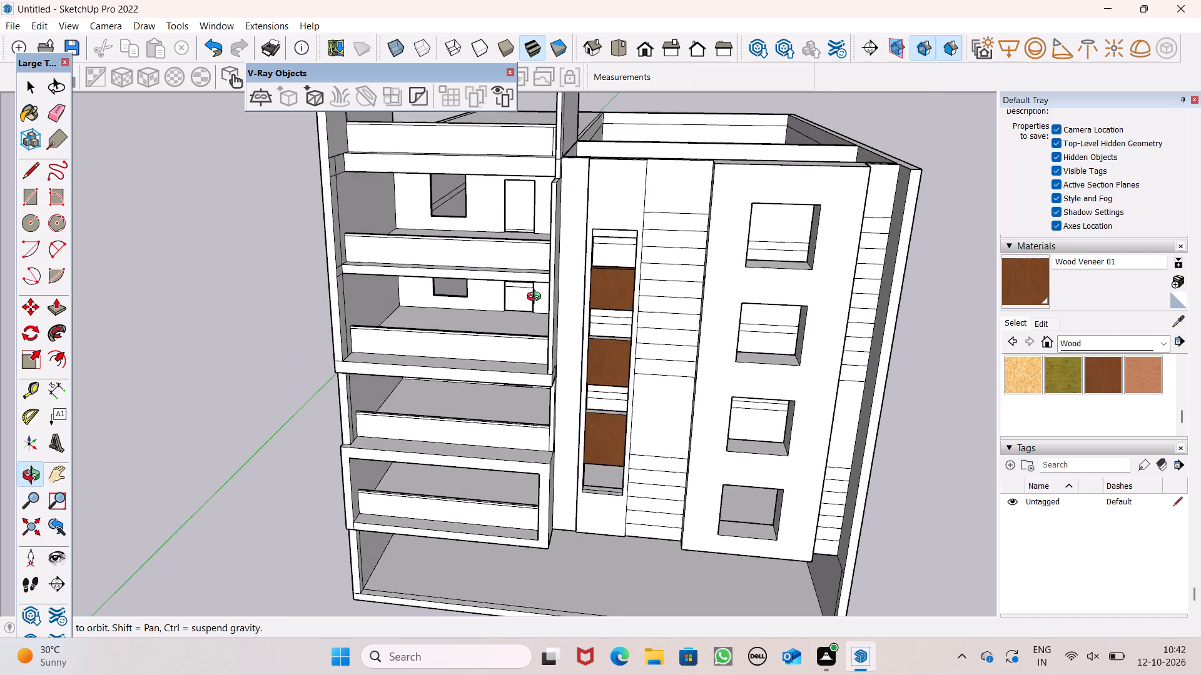
{"action": "middle_click_drag", "start_coordinate": [537, 298], "coordinate": [696, 299]}
{"action": "scroll", "coordinate": [603, 292], "scroll_direction": "up", "scroll_amount": 2}
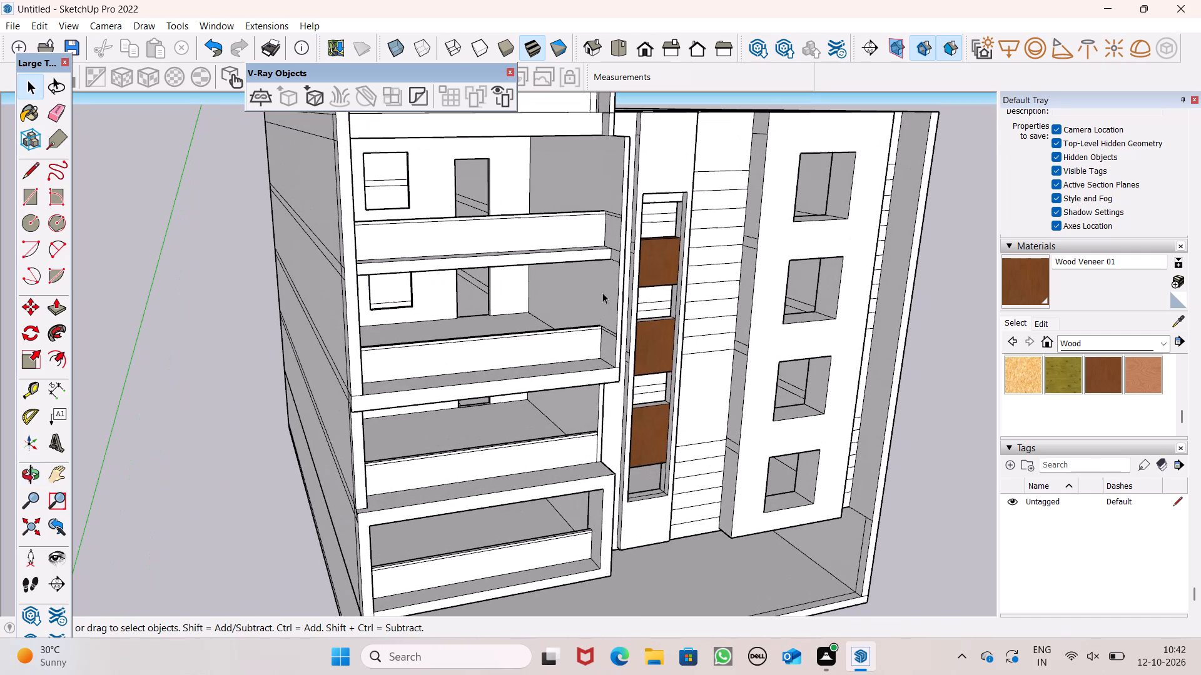
{"action": "scroll", "coordinate": [684, 279], "scroll_direction": "down", "scroll_amount": 2}
{"action": "middle_click_drag", "start_coordinate": [679, 298], "coordinate": [602, 356]}
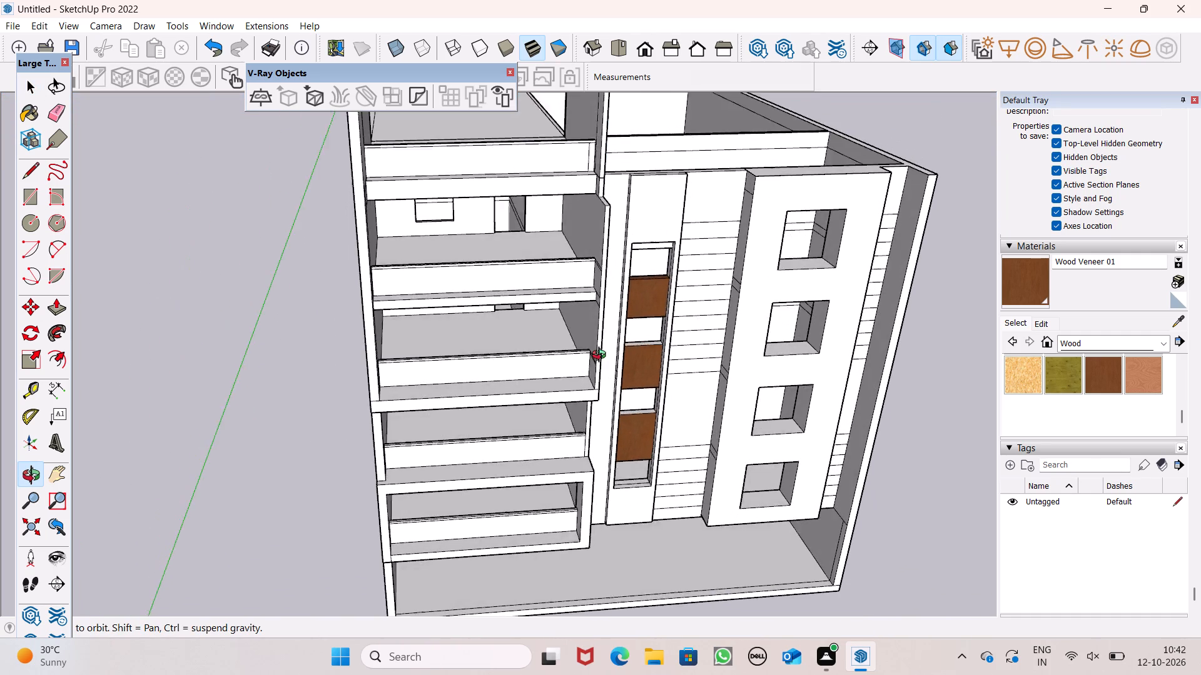
{"action": "middle_click_drag", "start_coordinate": [602, 356], "coordinate": [607, 378]}
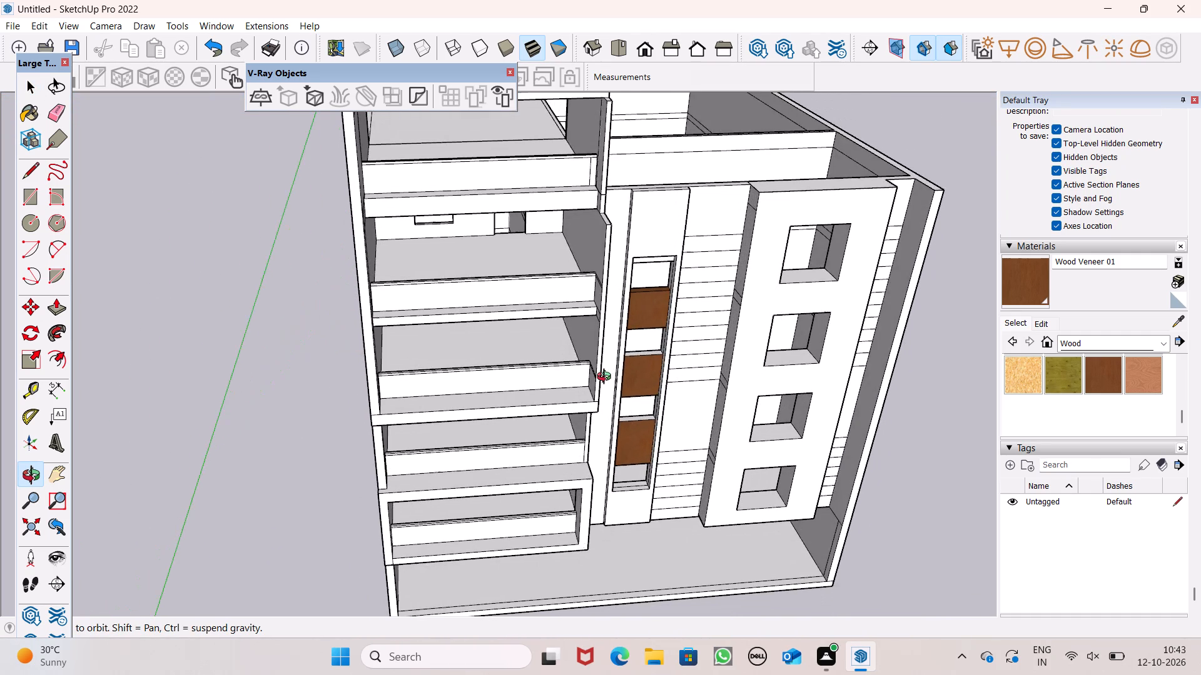
{"action": "middle_click_drag", "start_coordinate": [607, 378], "coordinate": [607, 378]}
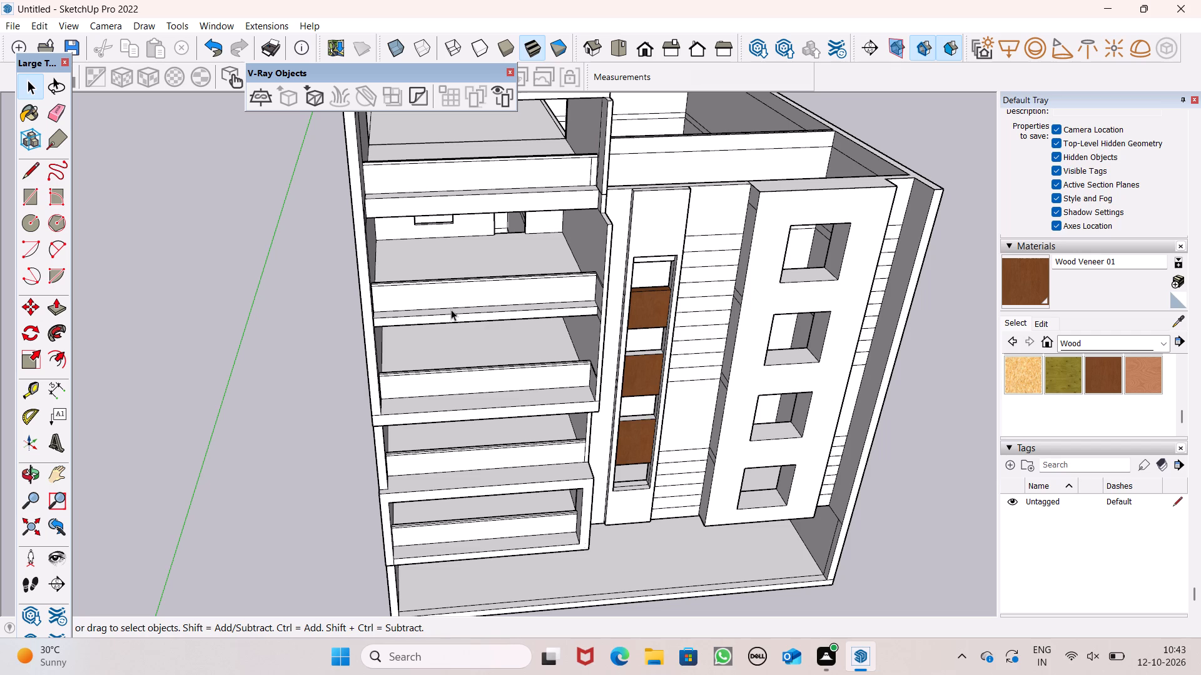
Thicken the inner side wall by pulling its inner face between the third balcony's railing and the slab above into the bay.
{"action": "left_click", "coordinate": [59, 312]}
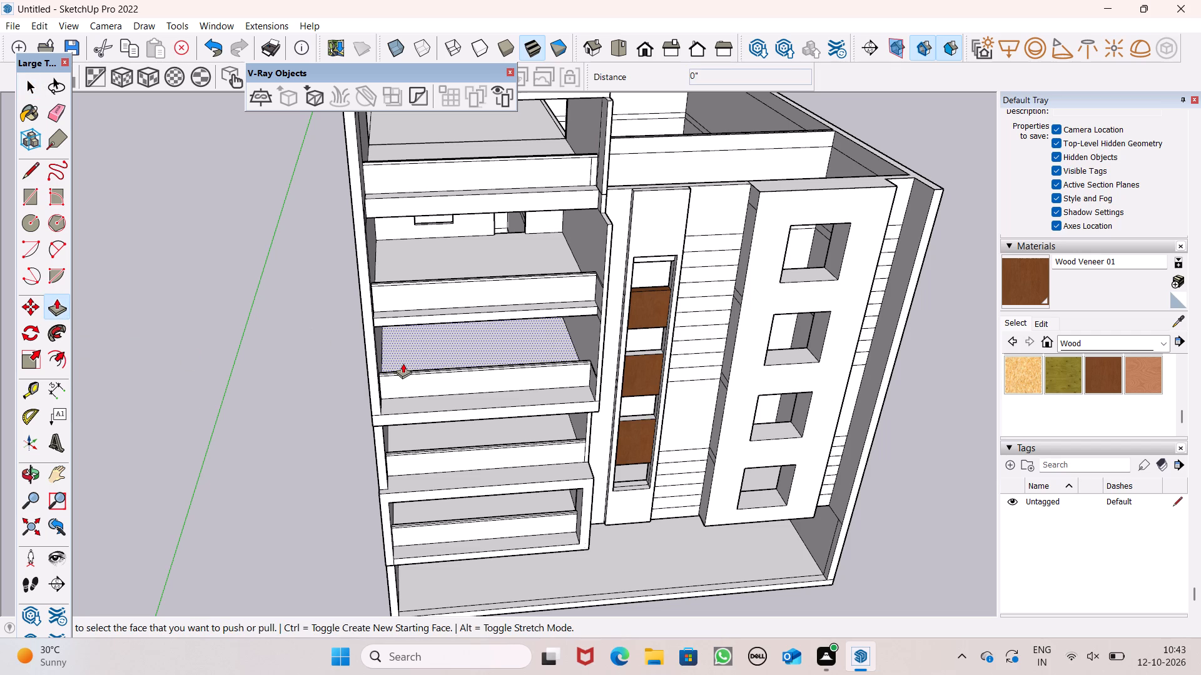
{"action": "middle_click_drag", "start_coordinate": [420, 358], "coordinate": [593, 326]}
{"action": "scroll", "coordinate": [611, 306], "scroll_direction": "up", "scroll_amount": 2}
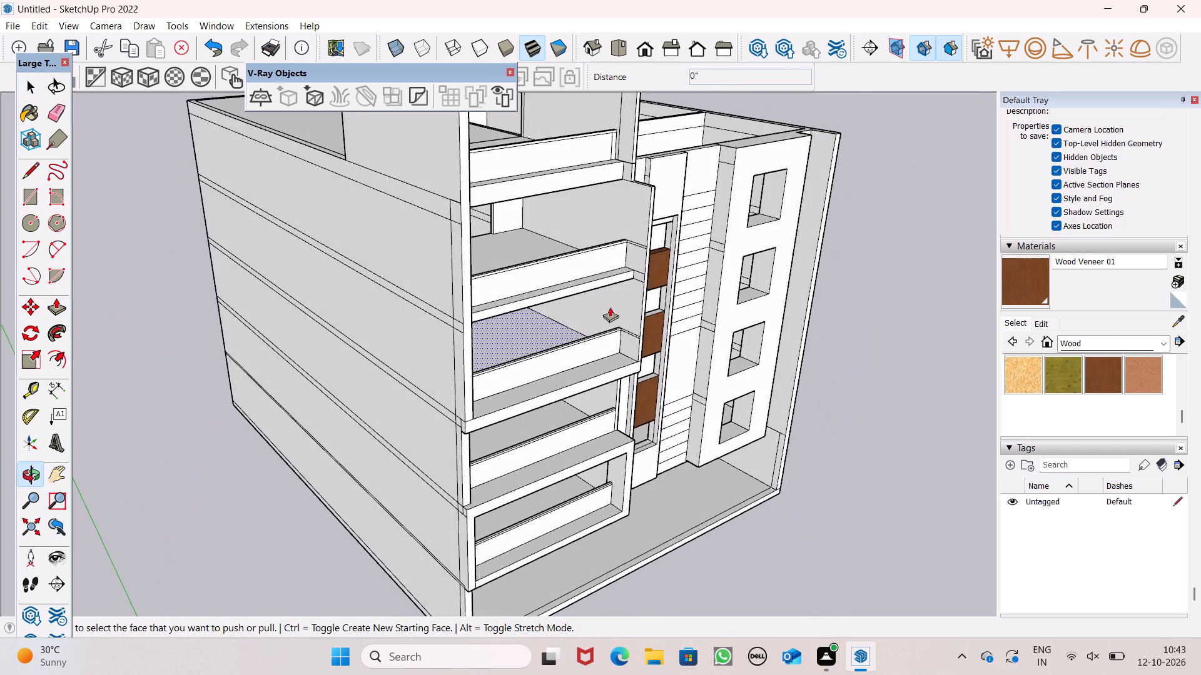
{"action": "scroll", "coordinate": [610, 307], "scroll_direction": "up", "scroll_amount": 4}
{"action": "left_click_drag", "start_coordinate": [632, 299], "coordinate": [629, 309]}
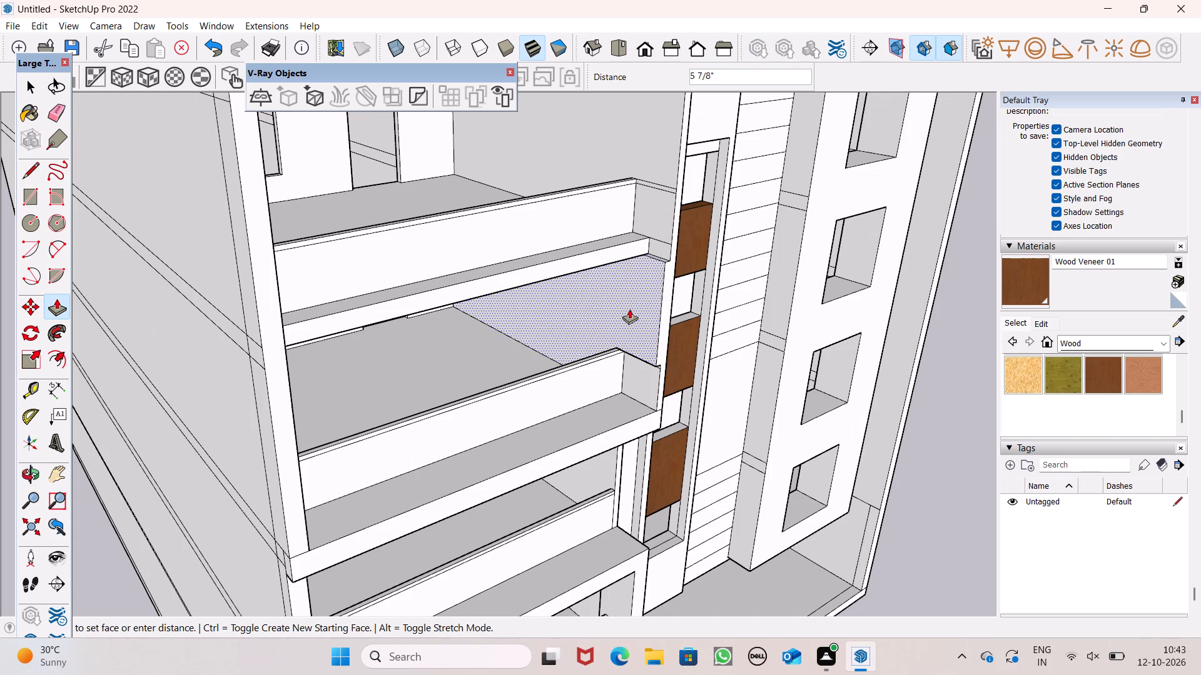
{"action": "left_click_drag", "start_coordinate": [629, 309], "coordinate": [629, 309]}
Pull the wall strip at the fourth balcony slab's end 1' 2 1/2", then adjust it flush with the thickened wall, finishing with 2 11/16".
{"action": "left_click_drag", "start_coordinate": [661, 246], "coordinate": [661, 258]}
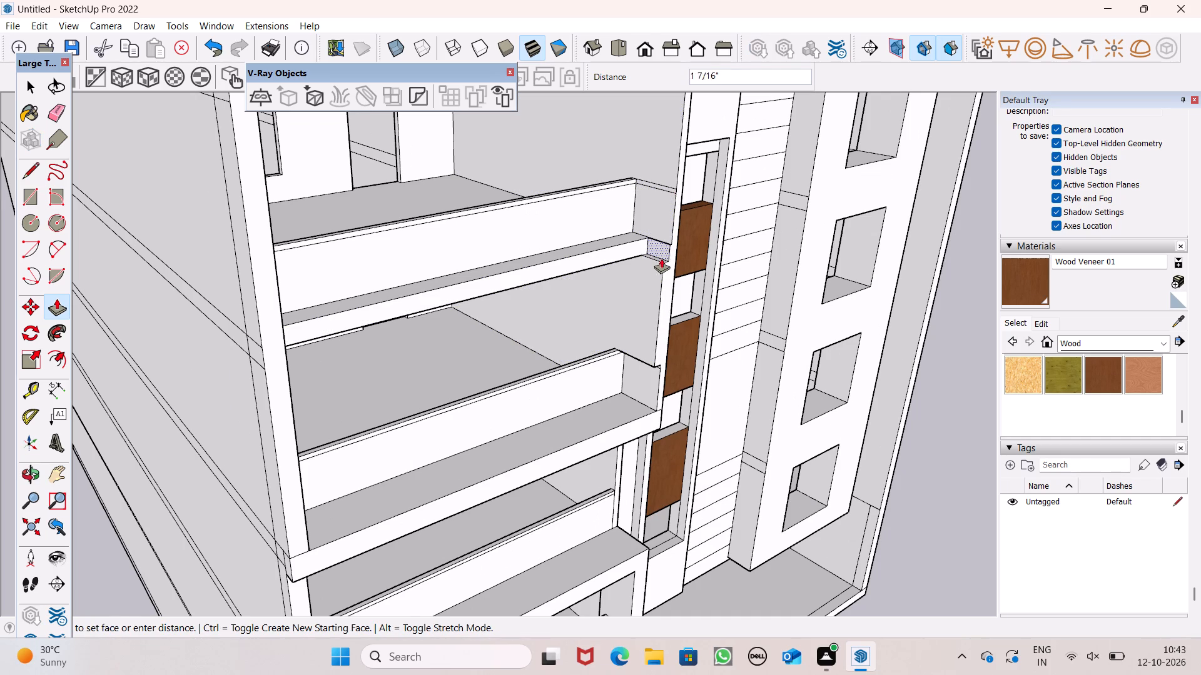
{"action": "left_click_drag", "start_coordinate": [661, 258], "coordinate": [652, 270]}
{"action": "scroll", "coordinate": [634, 259], "scroll_direction": "up", "scroll_amount": 6}
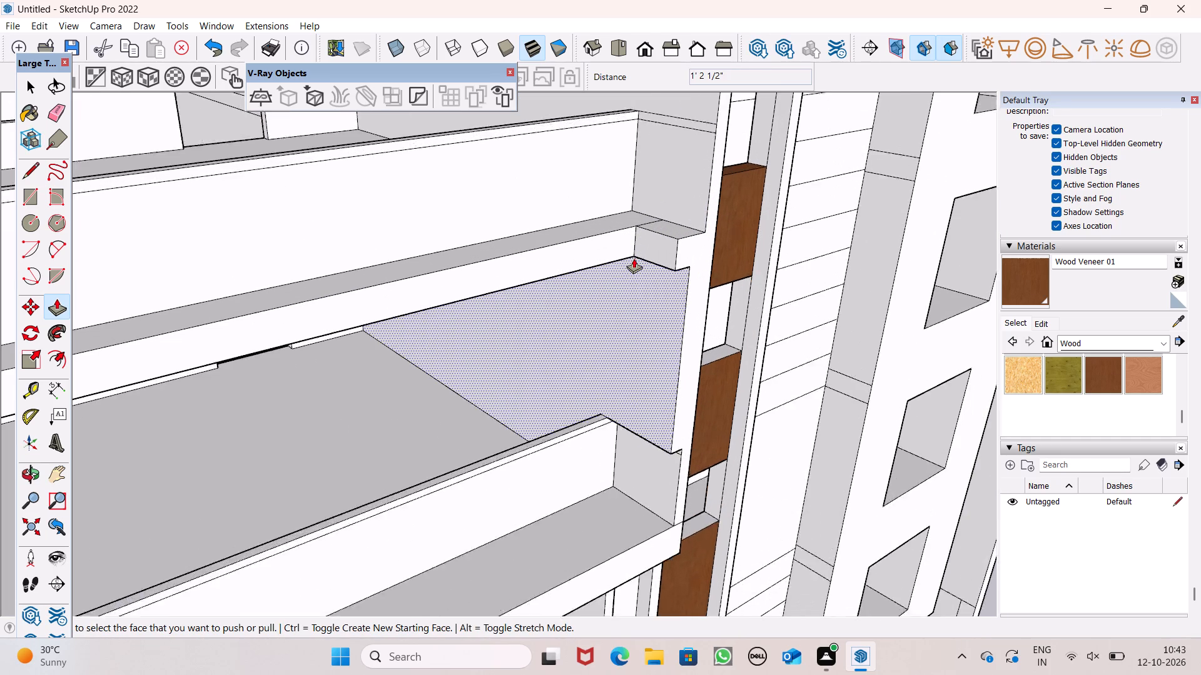
{"action": "scroll", "coordinate": [634, 258], "scroll_direction": "up", "scroll_amount": 2}
{"action": "left_click_drag", "start_coordinate": [679, 265], "coordinate": [704, 274]}
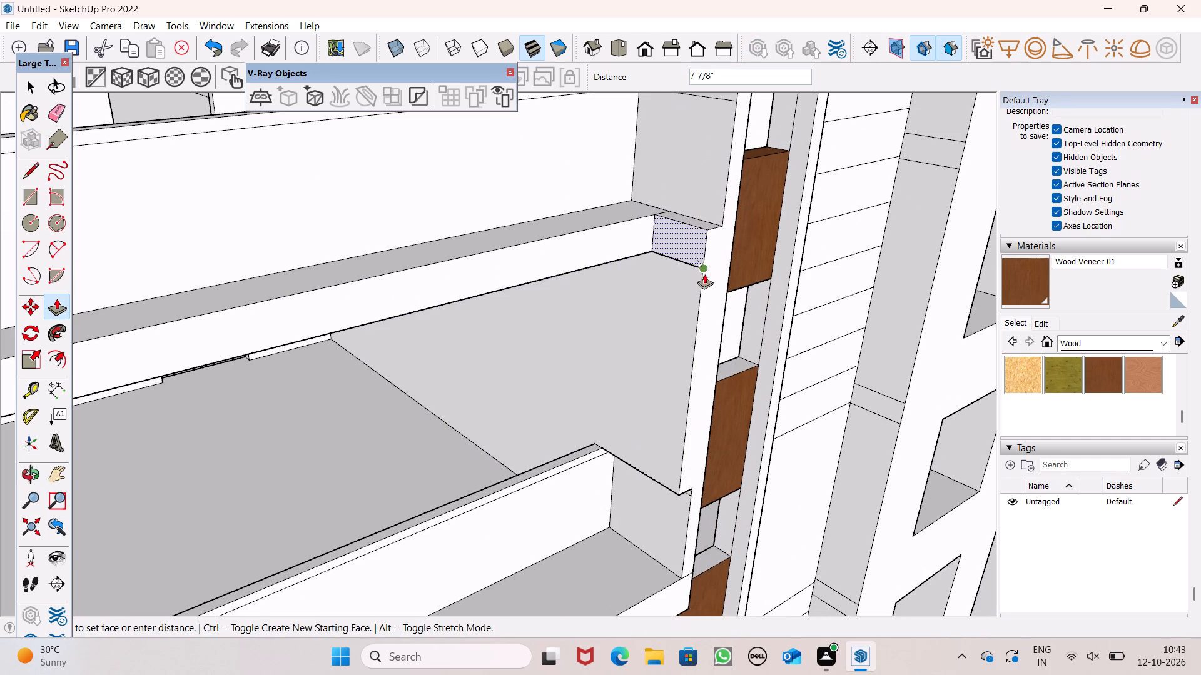
{"action": "left_click_drag", "start_coordinate": [704, 274], "coordinate": [695, 275]}
{"action": "scroll", "coordinate": [661, 255], "scroll_direction": "up", "scroll_amount": 5}
{"action": "left_click_drag", "start_coordinate": [672, 247], "coordinate": [675, 247]}
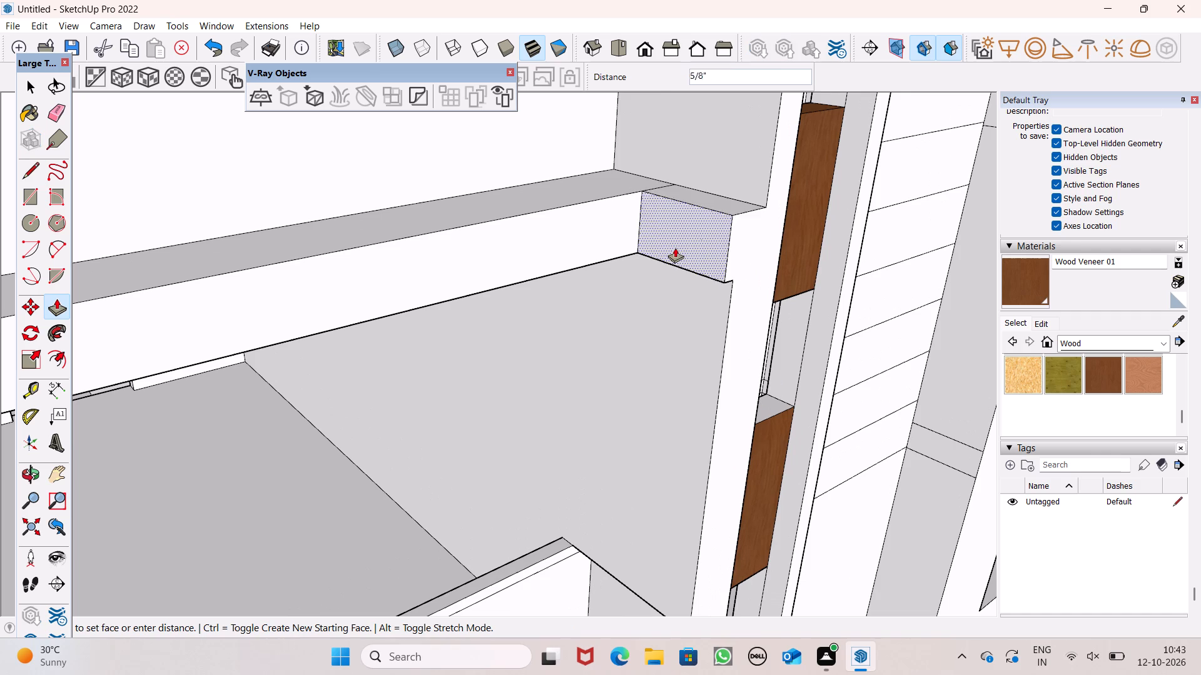
{"action": "left_click_drag", "start_coordinate": [675, 247], "coordinate": [707, 279]}
{"action": "scroll", "coordinate": [610, 287], "scroll_direction": "down", "scroll_amount": 6}
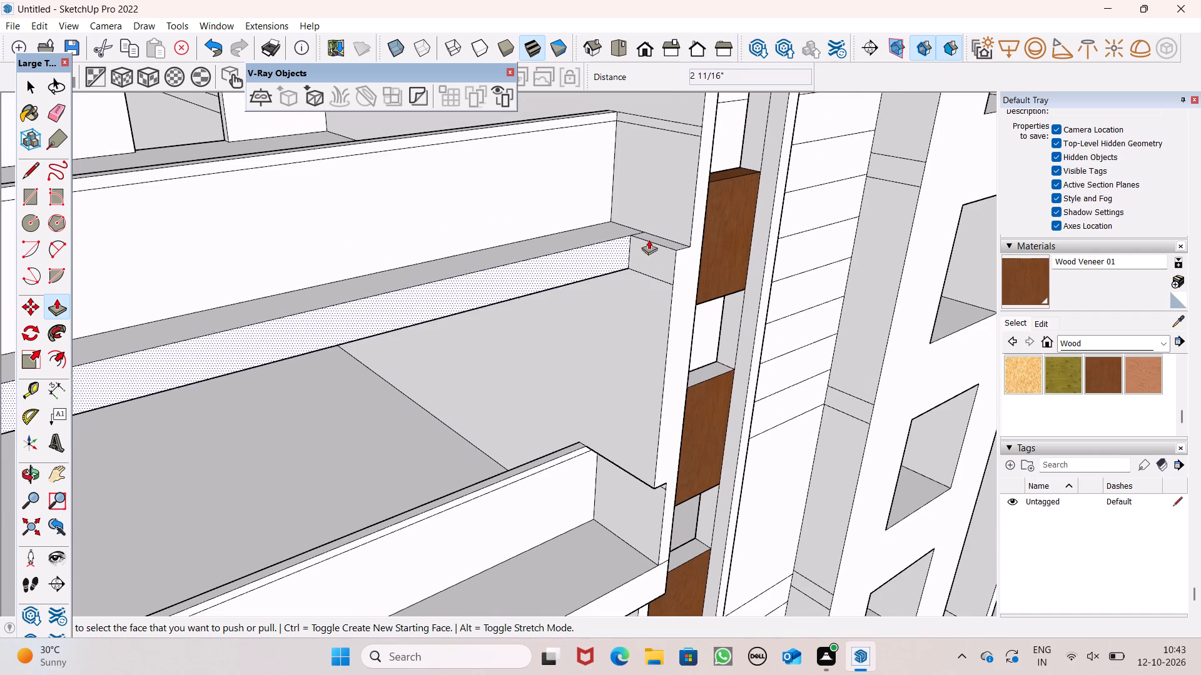
Pull the inner wall's strip beside the fourth balcony's railing inward 6 5/8" and bring the thin strip above it level.
{"action": "left_click_drag", "start_coordinate": [686, 211], "coordinate": [666, 259]}
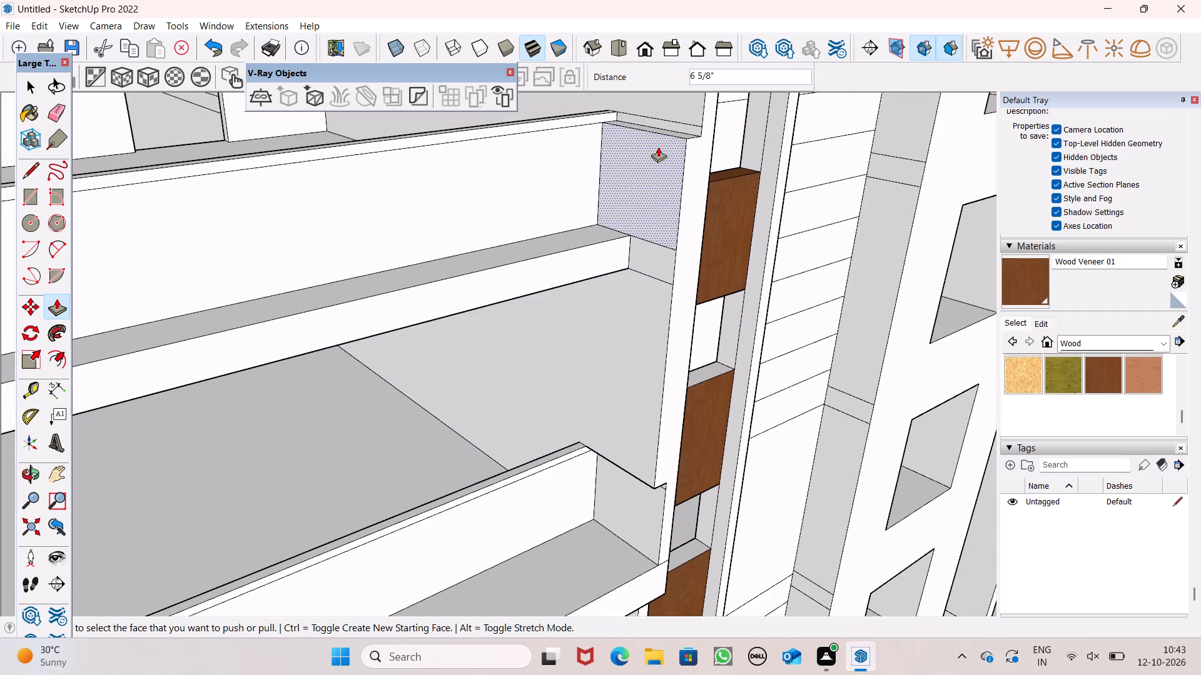
{"action": "left_click_drag", "start_coordinate": [664, 124], "coordinate": [650, 166]}
{"action": "scroll", "coordinate": [636, 174], "scroll_direction": "down", "scroll_amount": 7}
{"action": "left_click_drag", "start_coordinate": [654, 132], "coordinate": [646, 177]}
{"action": "scroll", "coordinate": [645, 219], "scroll_direction": "down", "scroll_amount": 5}
Pull the inner wall's strip beside the third balcony's railing inward 6 5/8" and bring the thin strip above it level.
{"action": "middle_click_drag", "start_coordinate": [662, 276], "coordinate": [500, 311]}
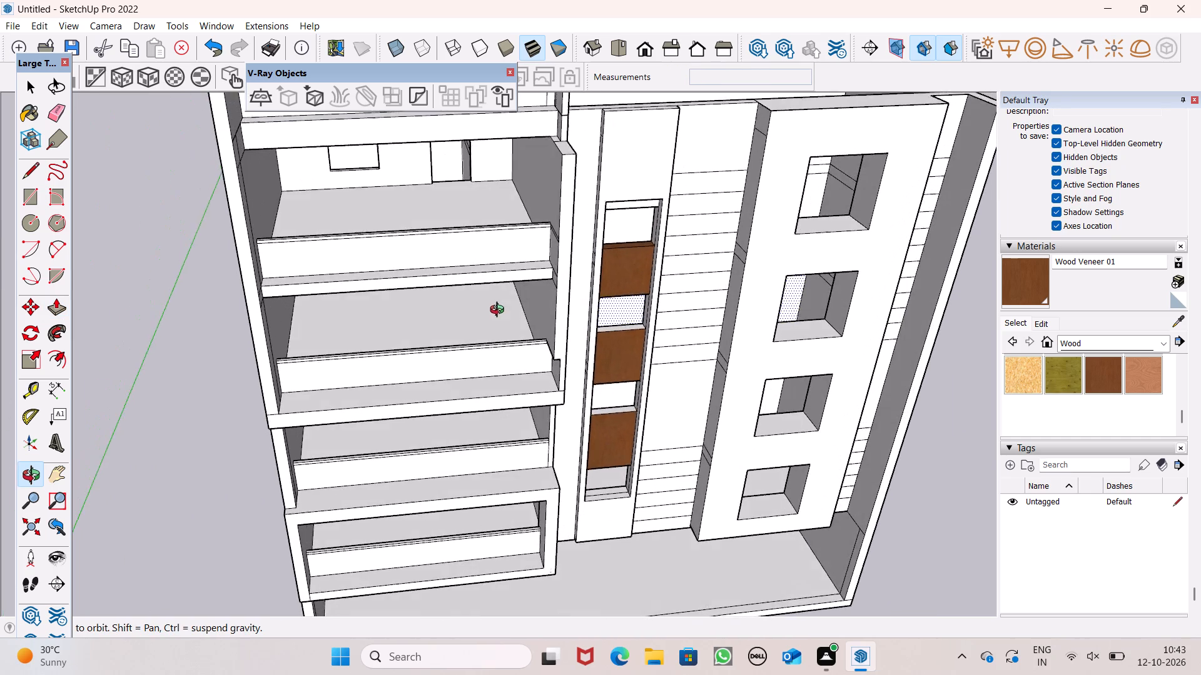
{"action": "middle_click_drag", "start_coordinate": [500, 311], "coordinate": [524, 262]}
{"action": "scroll", "coordinate": [540, 301], "scroll_direction": "up", "scroll_amount": 8}
{"action": "left_click_drag", "start_coordinate": [616, 355], "coordinate": [617, 356]}
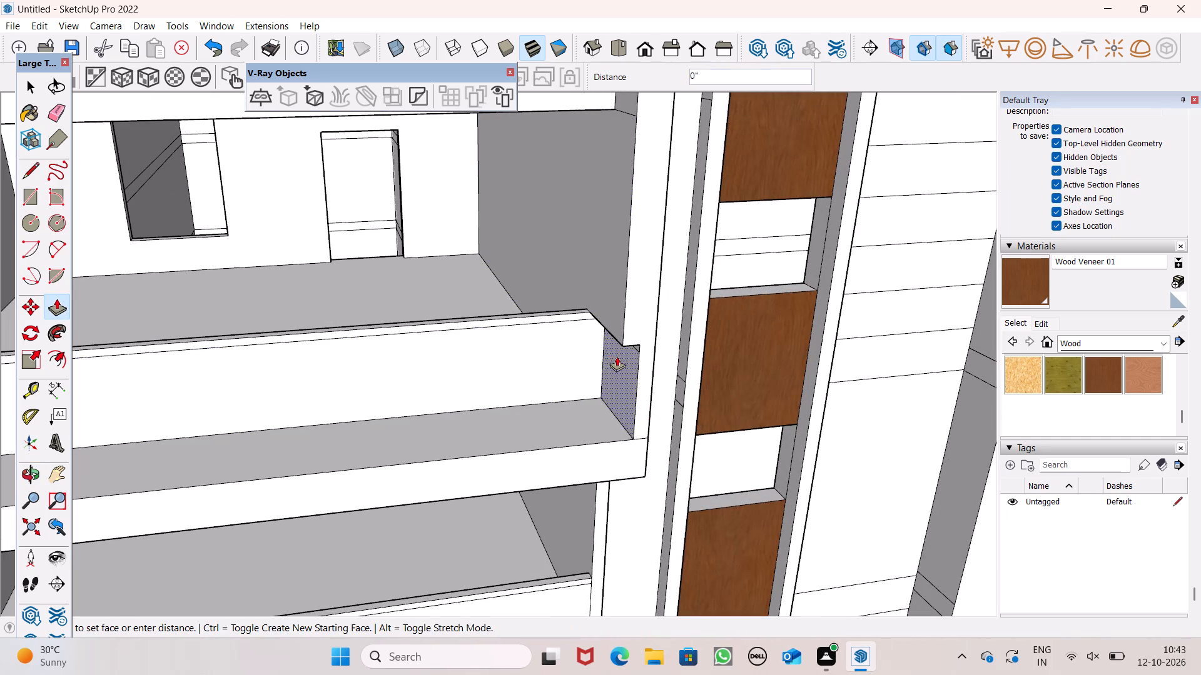
{"action": "left_click_drag", "start_coordinate": [617, 356], "coordinate": [617, 316]}
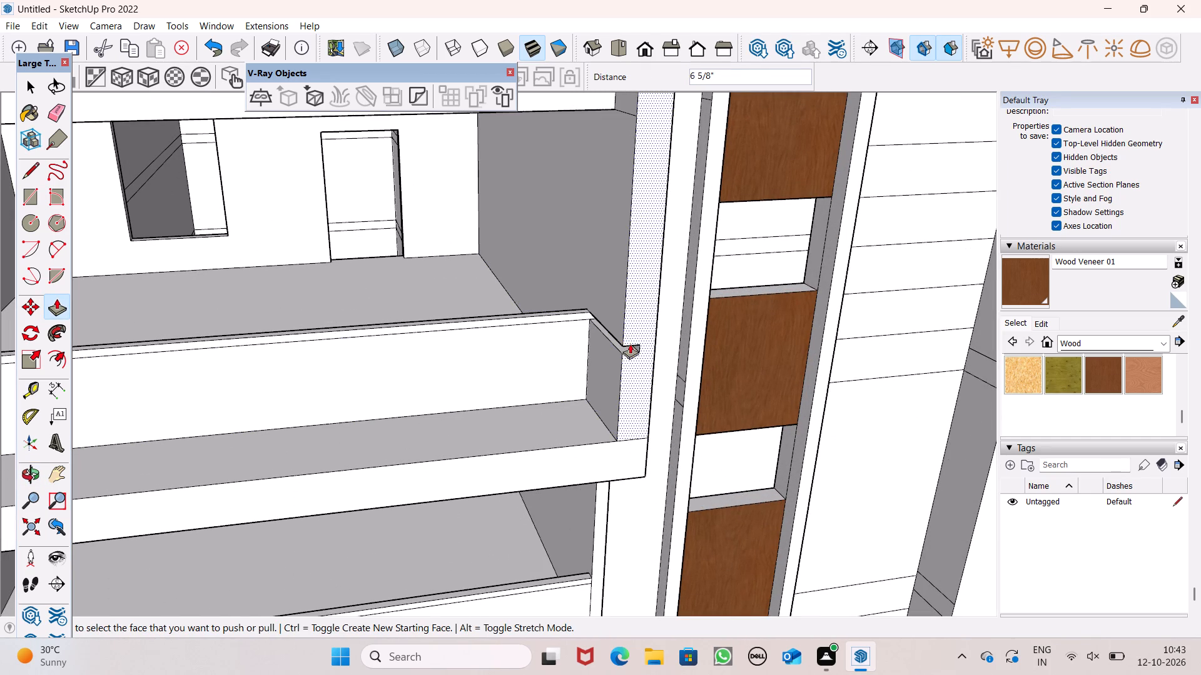
{"action": "left_click_drag", "start_coordinate": [634, 346], "coordinate": [628, 351]}
{"action": "key", "text": "space"}
{"action": "middle_click_drag", "start_coordinate": [623, 359], "coordinate": [661, 299]}
{"action": "scroll", "coordinate": [679, 264], "scroll_direction": "up", "scroll_amount": 7}
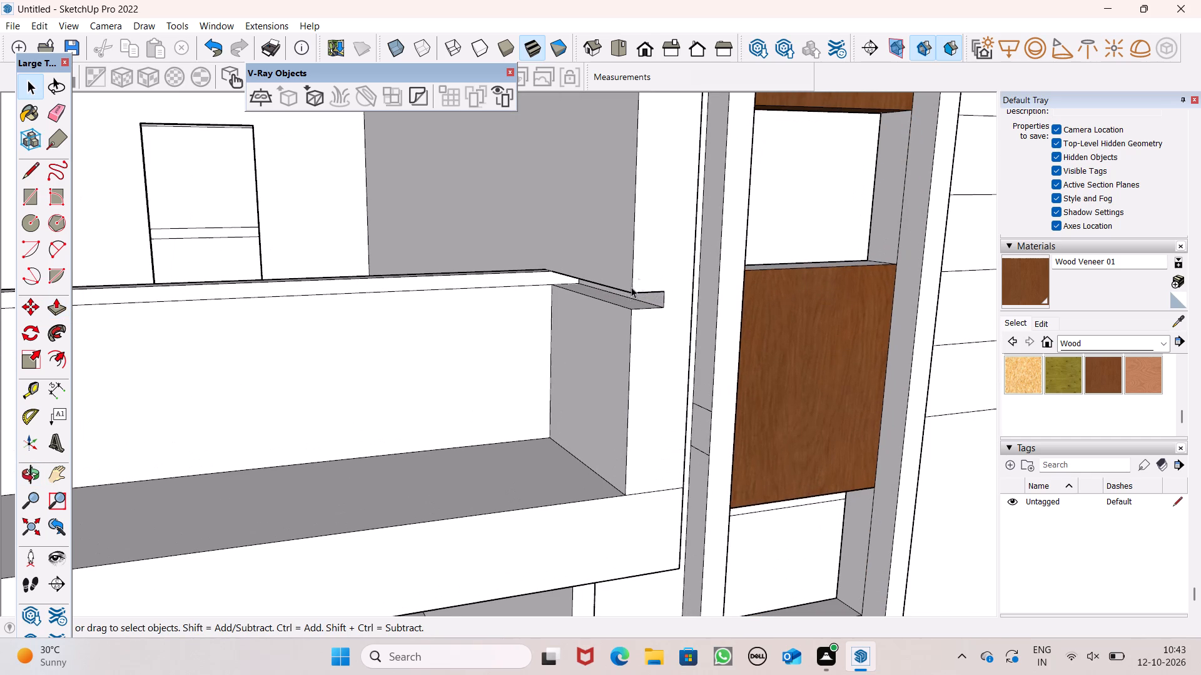
{"action": "left_click", "coordinate": [58, 305]}
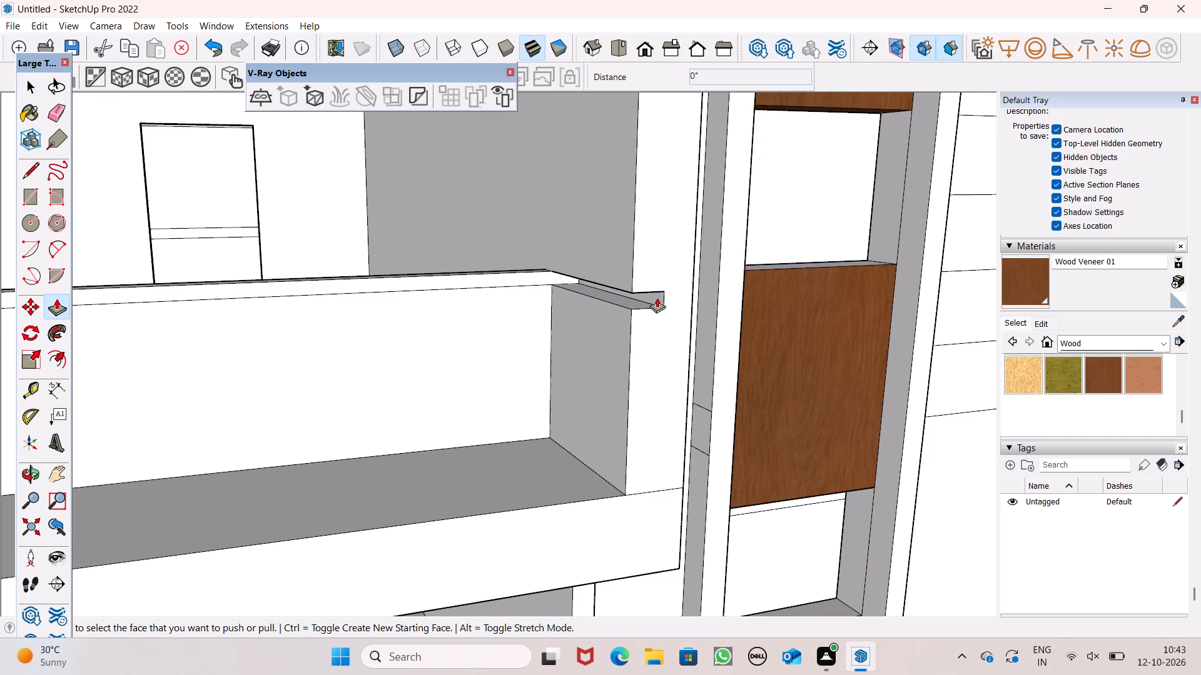
{"action": "left_click_drag", "start_coordinate": [657, 297], "coordinate": [629, 319]}
{"action": "scroll", "coordinate": [636, 229], "scroll_direction": "down", "scroll_amount": 8}
{"action": "key", "text": "space"}
Erase the leftover edges on the inner wall's inner face beside the fourth balcony's railing and slab end.
{"action": "scroll", "coordinate": [636, 228], "scroll_direction": "down", "scroll_amount": 4}
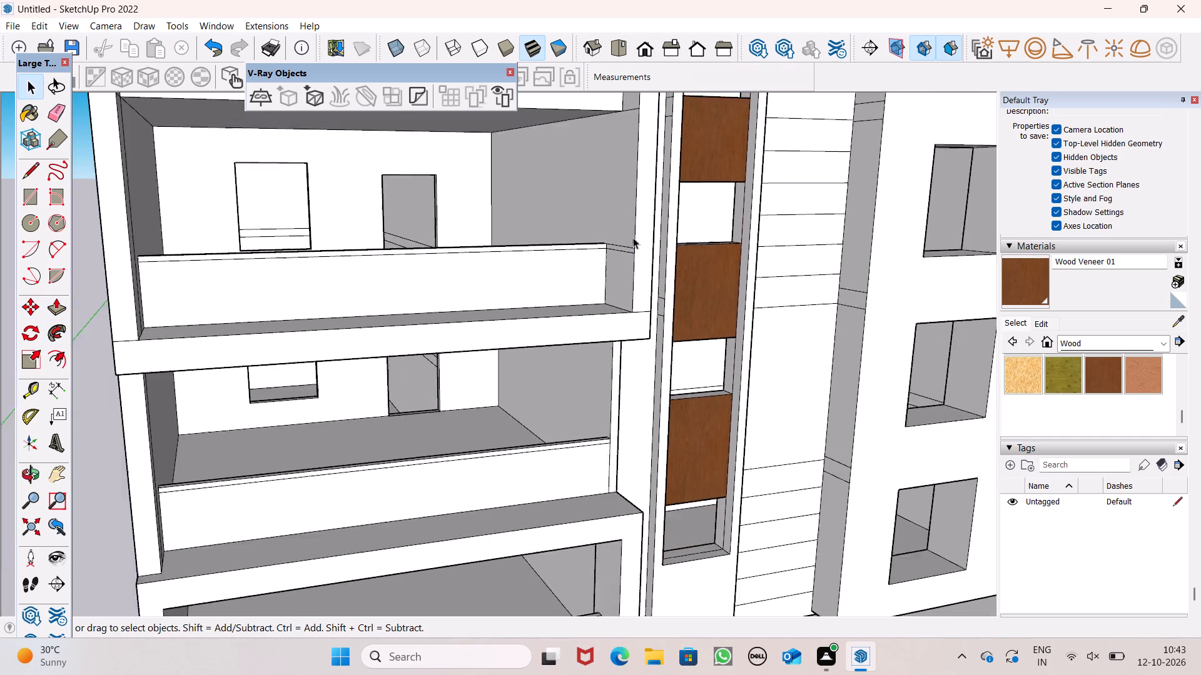
{"action": "scroll", "coordinate": [633, 237], "scroll_direction": "down", "scroll_amount": 9}
{"action": "middle_click_drag", "start_coordinate": [623, 274], "coordinate": [550, 342]}
{"action": "scroll", "coordinate": [592, 219], "scroll_direction": "up", "scroll_amount": 1}
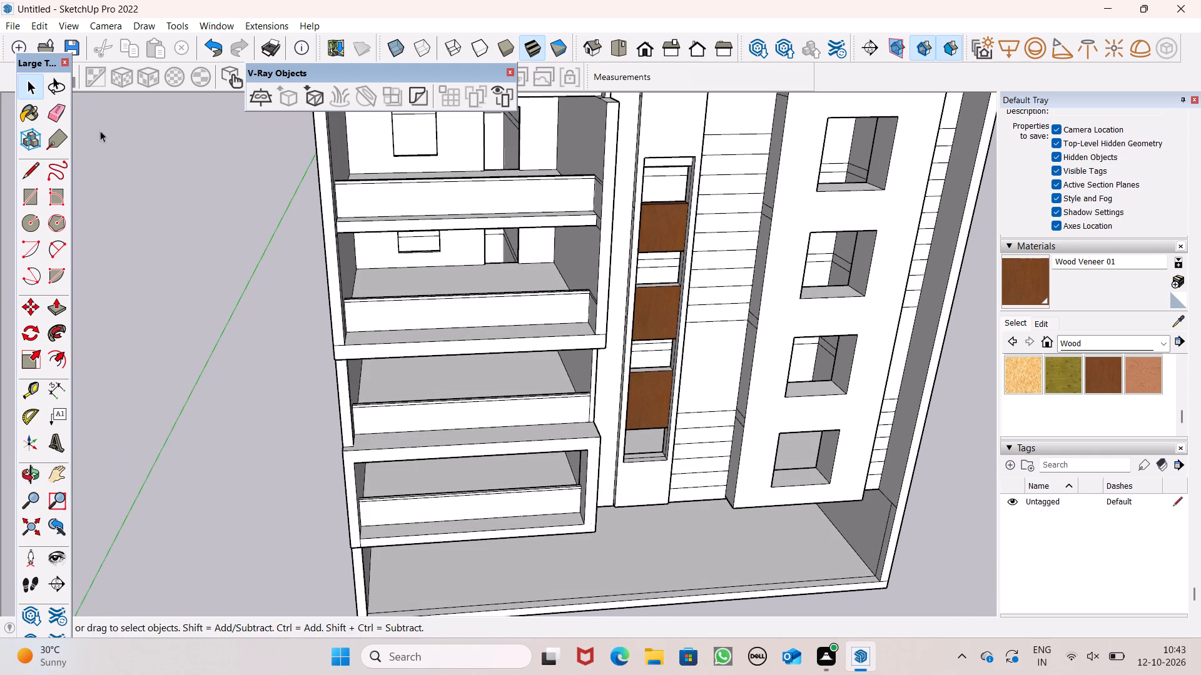
{"action": "left_click", "coordinate": [48, 110]}
{"action": "middle_click_drag", "start_coordinate": [479, 256], "coordinate": [627, 274]}
{"action": "scroll", "coordinate": [615, 127], "scroll_direction": "up", "scroll_amount": 3}
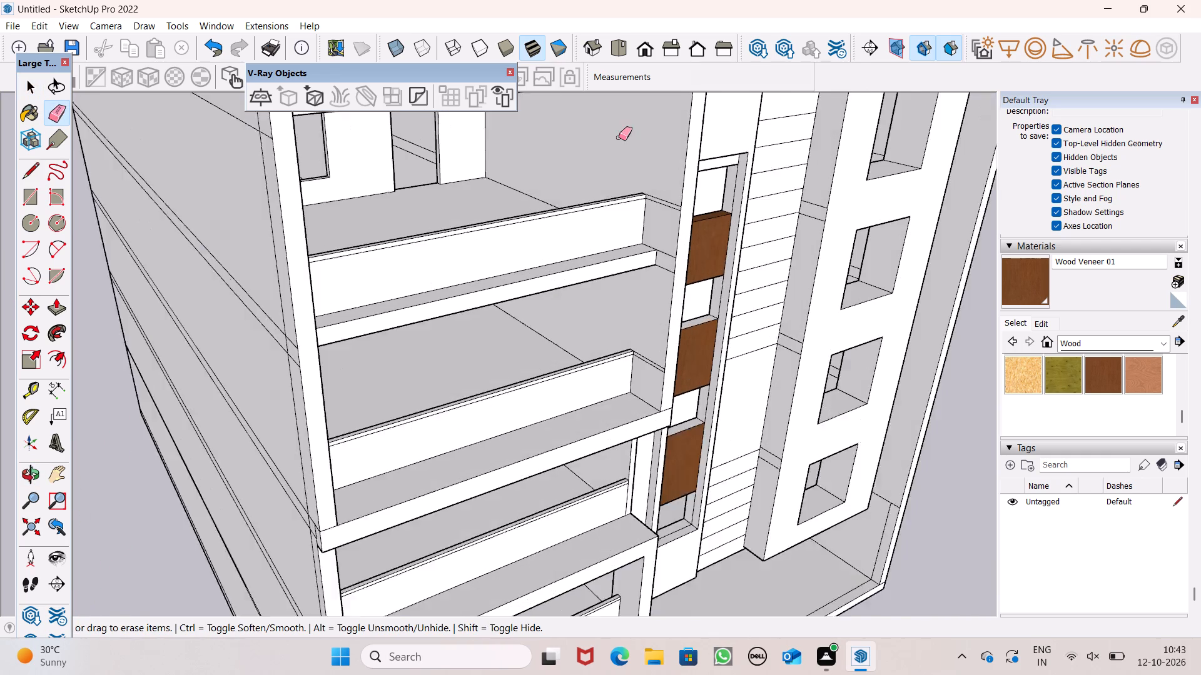
{"action": "scroll", "coordinate": [619, 137], "scroll_direction": "up", "scroll_amount": 3}
{"action": "left_click_drag", "start_coordinate": [676, 211], "coordinate": [676, 227]}
{"action": "middle_click_drag", "start_coordinate": [671, 257], "coordinate": [714, 244]}
{"action": "scroll", "coordinate": [714, 244], "scroll_direction": "up", "scroll_amount": 1}
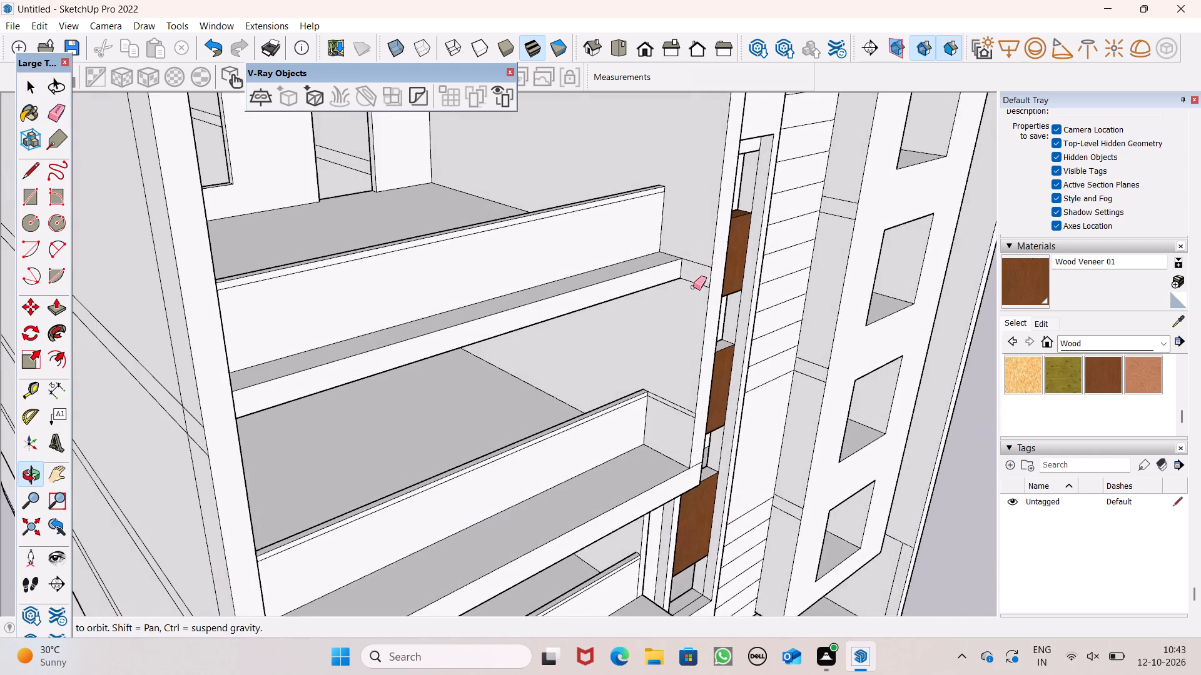
{"action": "scroll", "coordinate": [693, 289], "scroll_direction": "up", "scroll_amount": 6}
{"action": "left_click_drag", "start_coordinate": [712, 246], "coordinate": [714, 257]}
{"action": "left_click_drag", "start_coordinate": [707, 271], "coordinate": [706, 282]}
Erase the leftover edges on the inner wall's inner face beside the third balcony's railing.
{"action": "scroll", "coordinate": [701, 223], "scroll_direction": "down", "scroll_amount": 5}
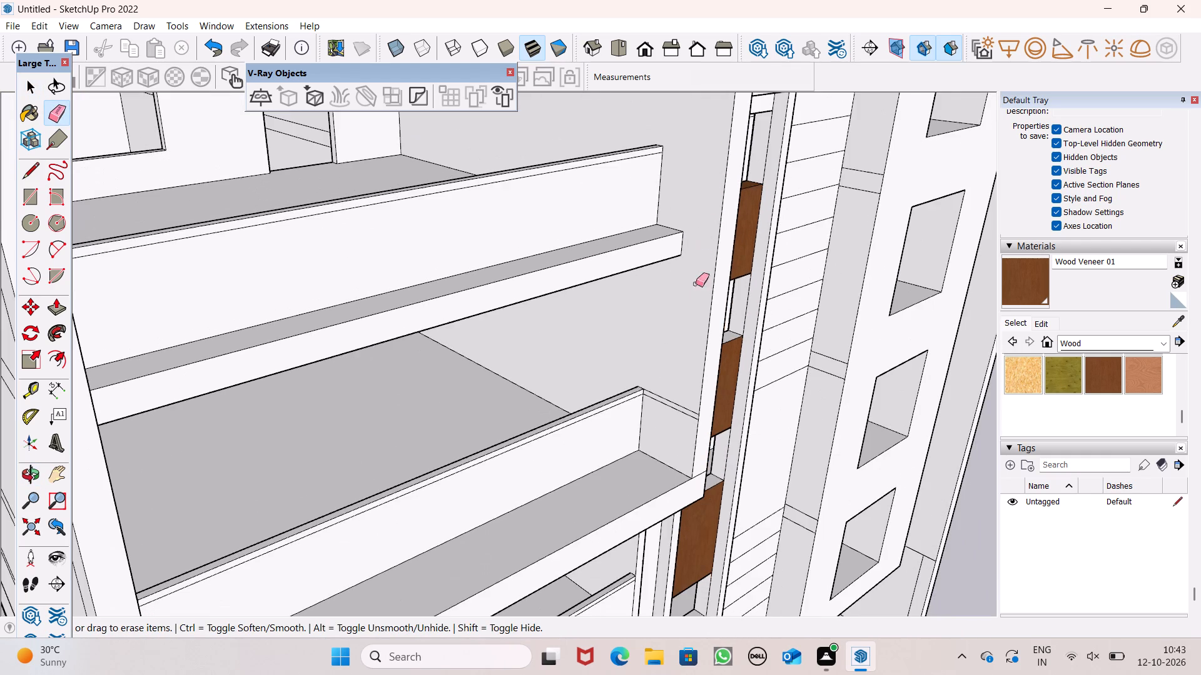
{"action": "scroll", "coordinate": [706, 409], "scroll_direction": "up", "scroll_amount": 5}
{"action": "left_click_drag", "start_coordinate": [681, 390], "coordinate": [660, 414]}
{"action": "scroll", "coordinate": [709, 232], "scroll_direction": "down", "scroll_amount": 5}
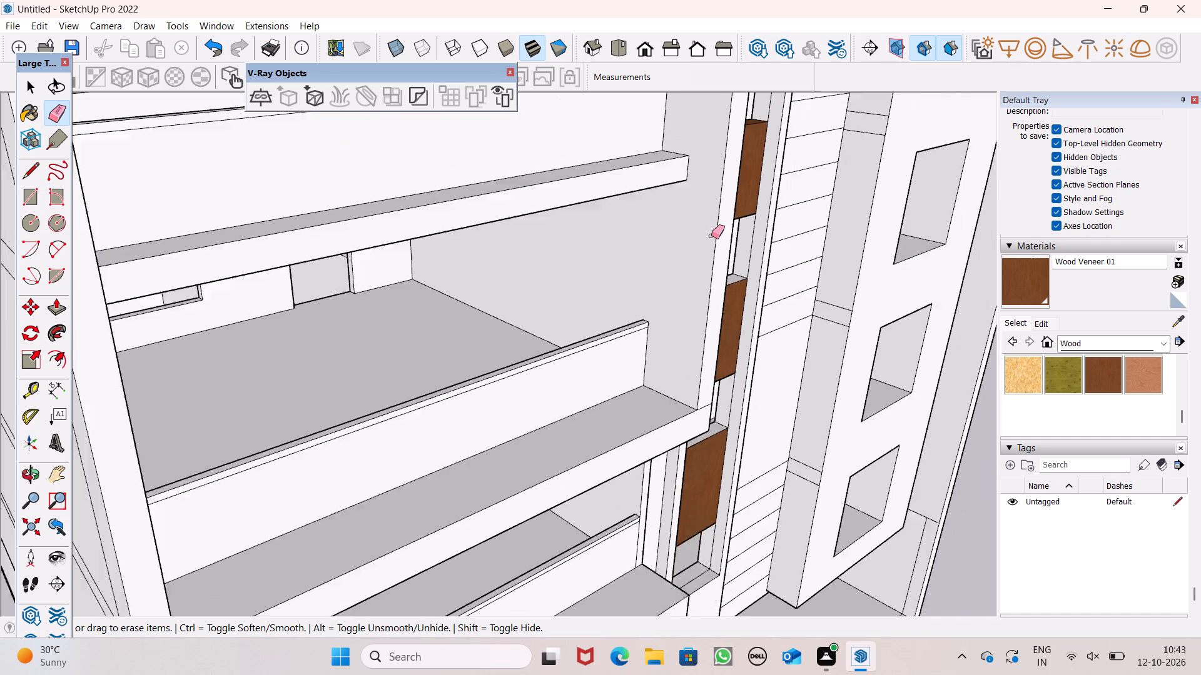
Review the whole front facade from above and from the front, checking the balcony bay up to its top.
{"action": "scroll", "coordinate": [711, 236], "scroll_direction": "down", "scroll_amount": 9}
{"action": "middle_click_drag", "start_coordinate": [713, 301], "coordinate": [520, 296]}
{"action": "key", "text": "space"}
{"action": "scroll", "coordinate": [521, 188], "scroll_direction": "down", "scroll_amount": 12}
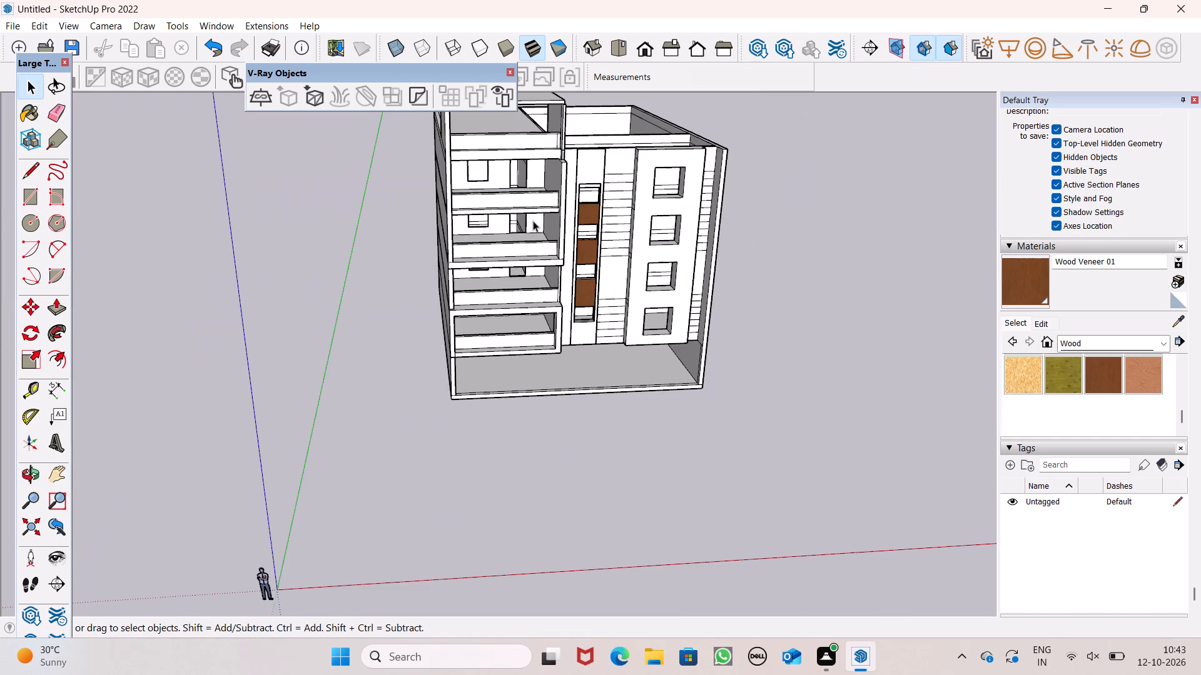
{"action": "middle_click_drag", "start_coordinate": [531, 219], "coordinate": [477, 230]}
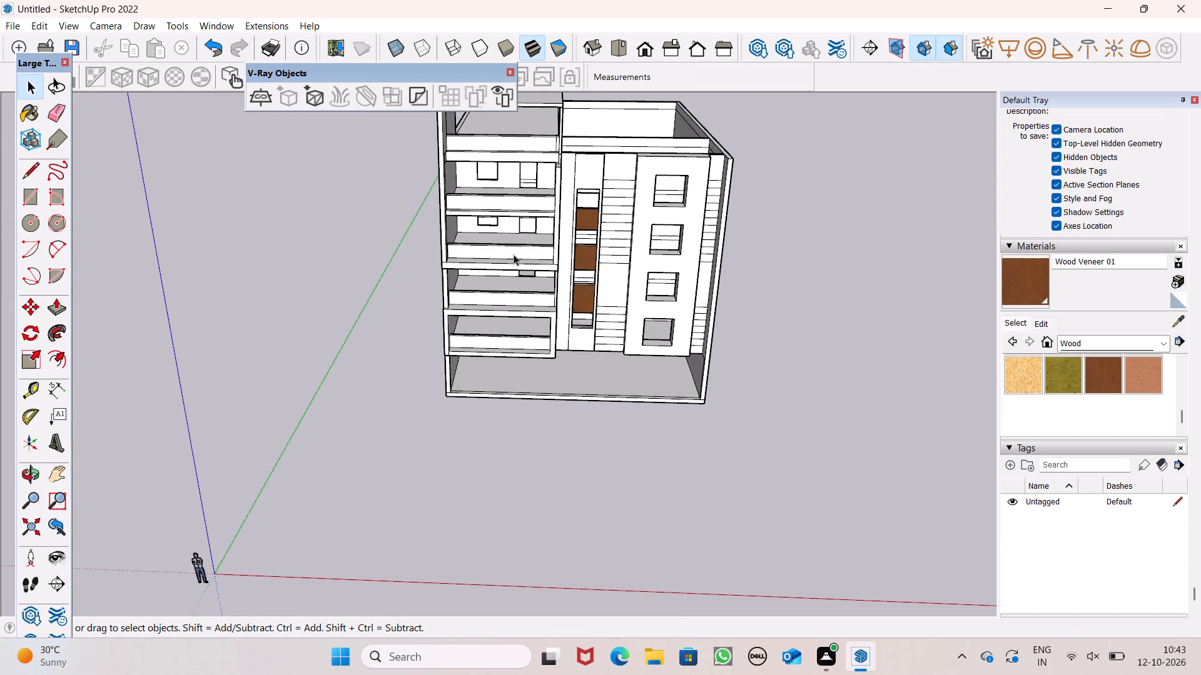
{"action": "scroll", "coordinate": [494, 262], "scroll_direction": "down", "scroll_amount": 6}
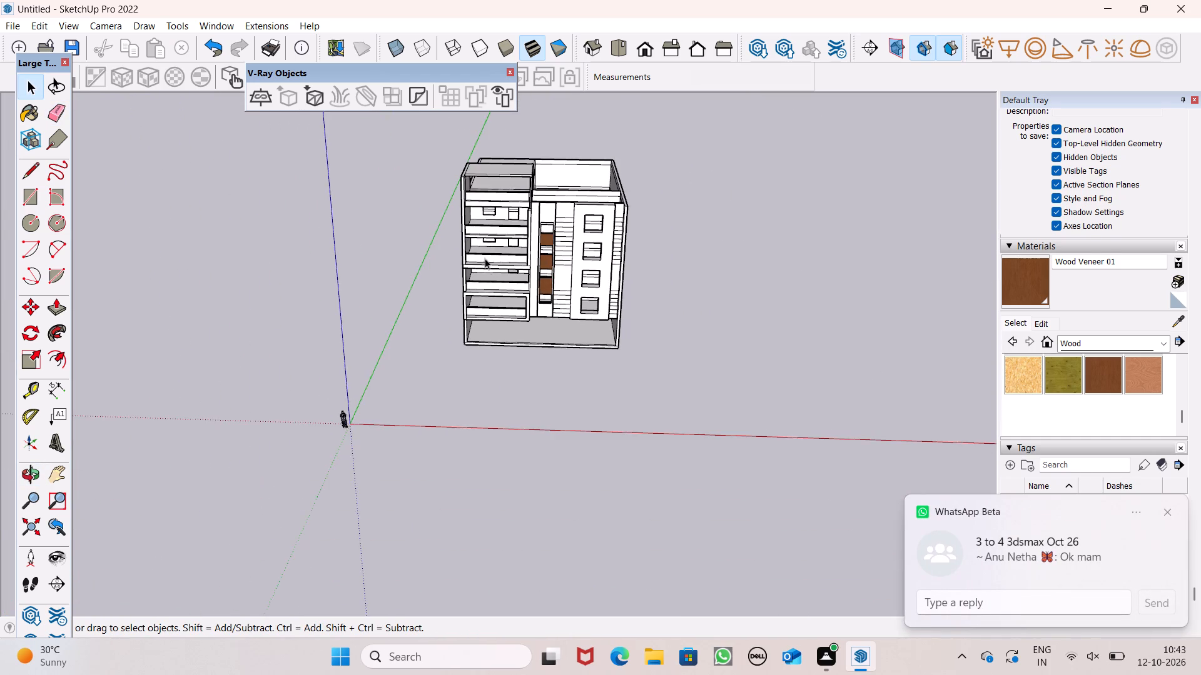
{"action": "scroll", "coordinate": [485, 258], "scroll_direction": "down", "scroll_amount": 3}
{"action": "scroll", "coordinate": [522, 139], "scroll_direction": "up", "scroll_amount": 6}
{"action": "middle_click_drag", "start_coordinate": [480, 237], "coordinate": [493, 164]}
{"action": "scroll", "coordinate": [493, 164], "scroll_direction": "up", "scroll_amount": 1}
{"action": "scroll", "coordinate": [462, 206], "scroll_direction": "up", "scroll_amount": 8}
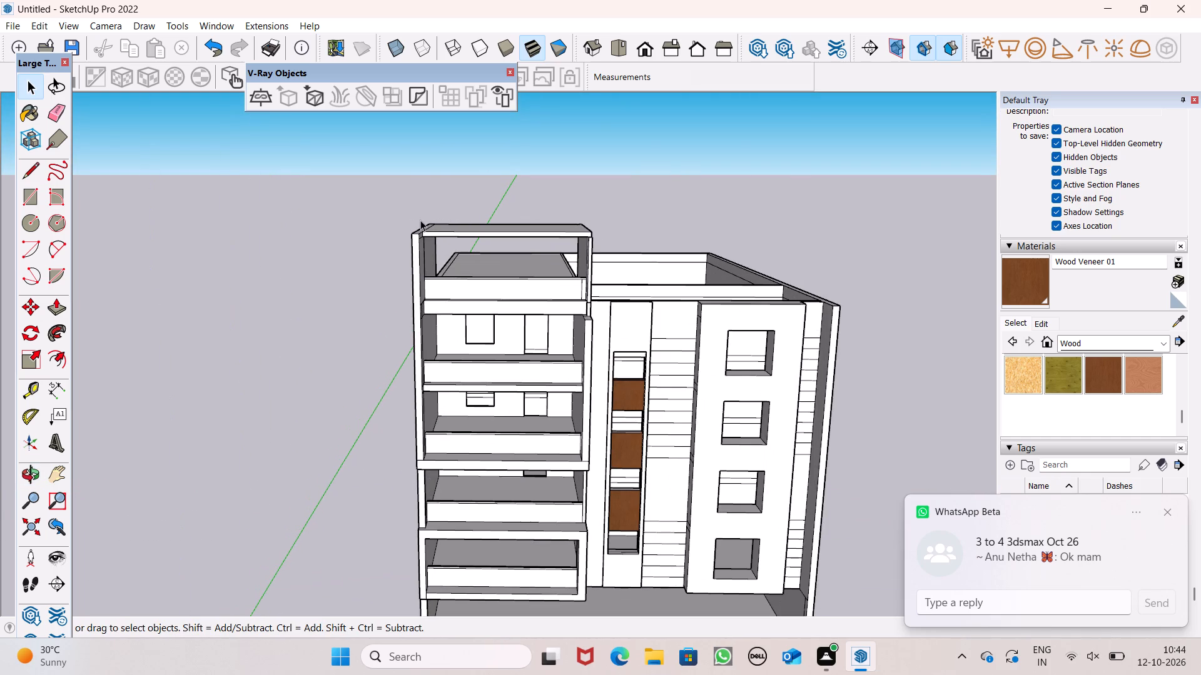
Erase the seam edge between the balcony bay's roof slab and the top of its outer side wall.
{"action": "middle_click_drag", "start_coordinate": [423, 210], "coordinate": [423, 185]}
{"action": "scroll", "coordinate": [421, 209], "scroll_direction": "up", "scroll_amount": 1}
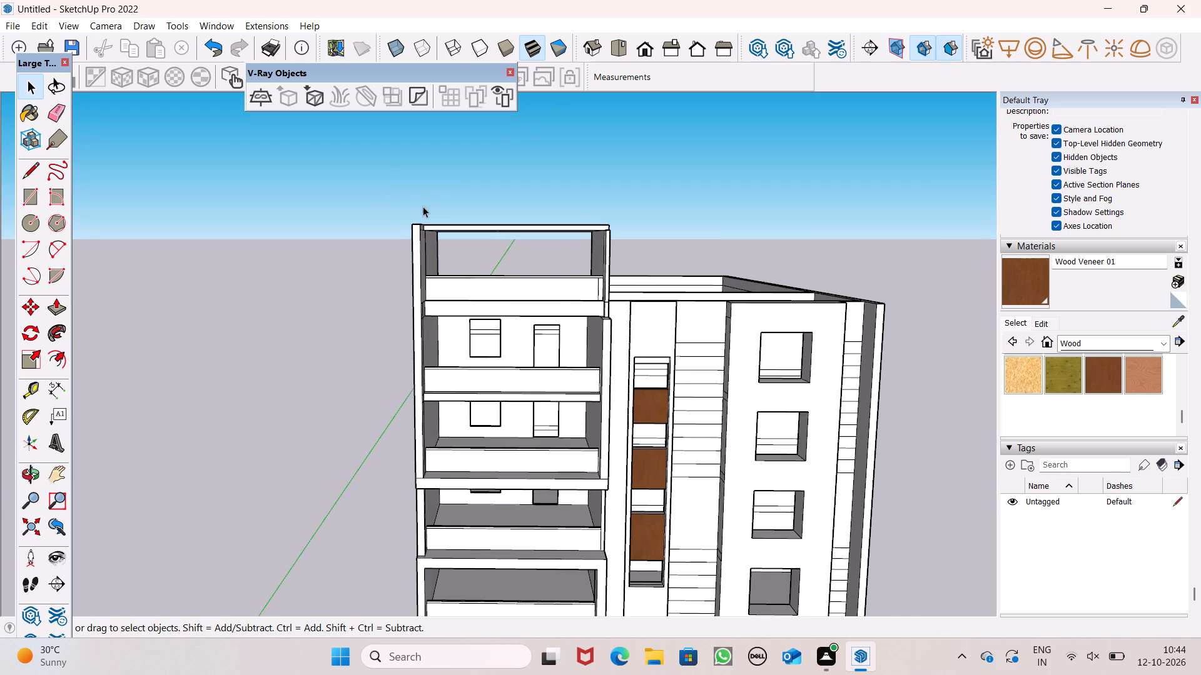
{"action": "scroll", "coordinate": [423, 206], "scroll_direction": "up", "scroll_amount": 1}
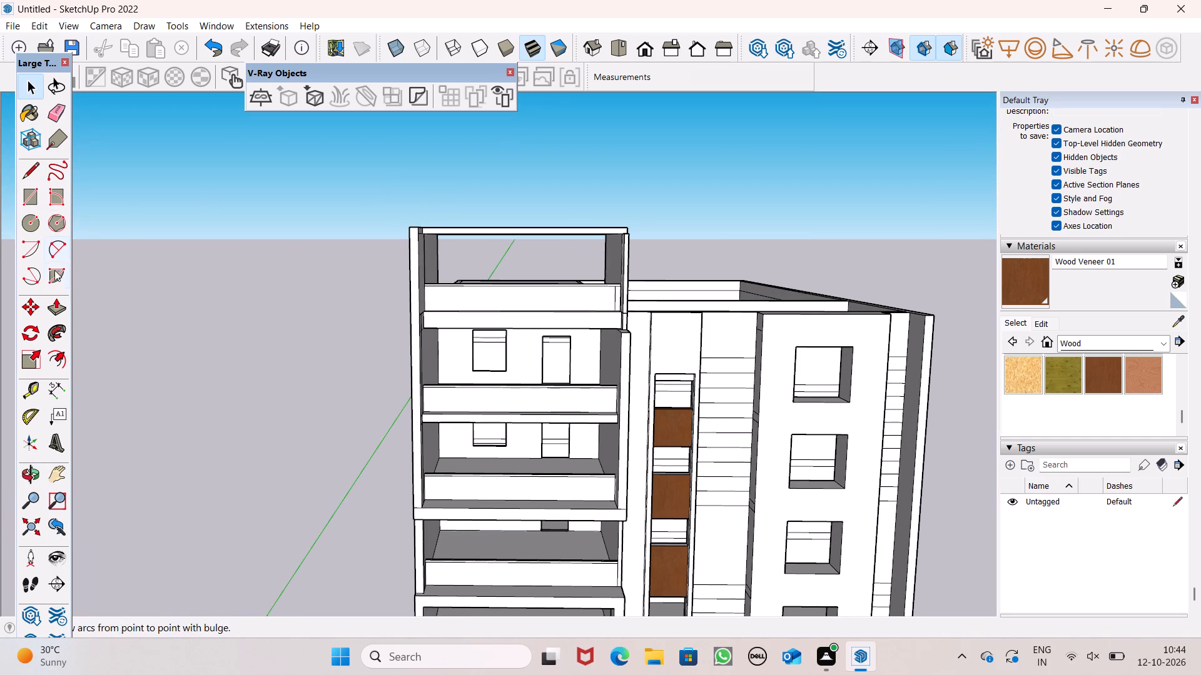
{"action": "left_click", "coordinate": [53, 117]}
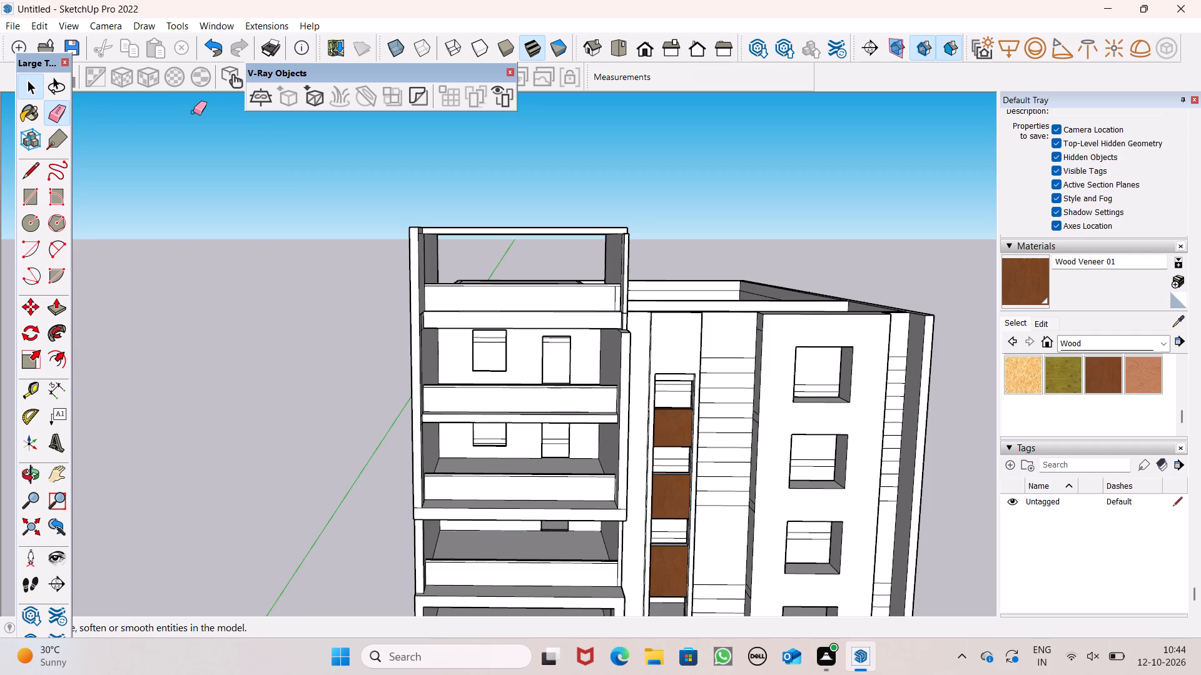
{"action": "middle_click_drag", "start_coordinate": [291, 215], "coordinate": [335, 471]}
{"action": "scroll", "coordinate": [373, 411], "scroll_direction": "up", "scroll_amount": 6}
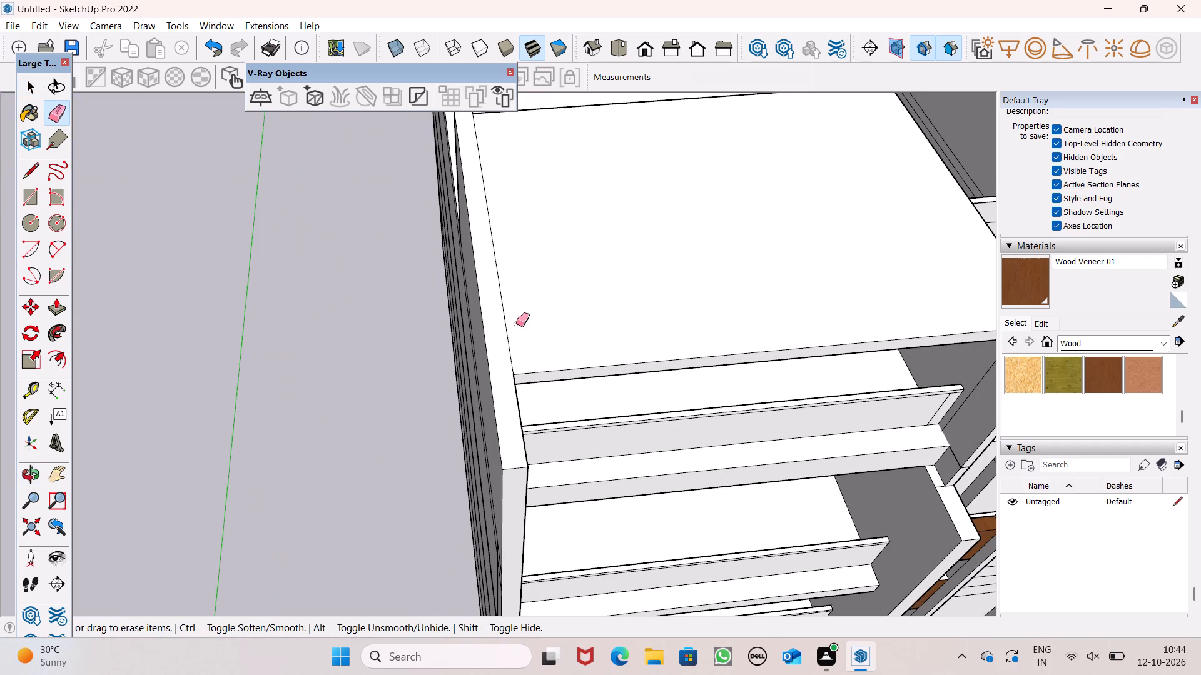
{"action": "left_click_drag", "start_coordinate": [510, 319], "coordinate": [500, 323]}
{"action": "scroll", "coordinate": [507, 327], "scroll_direction": "down", "scroll_amount": 4}
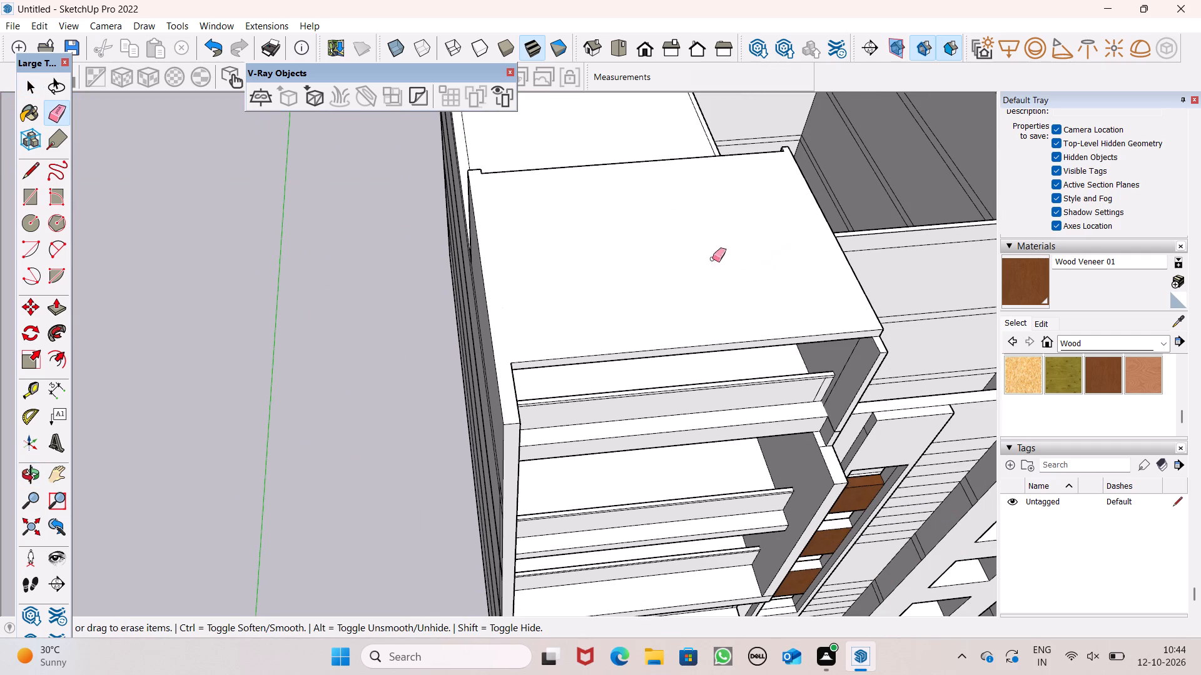
Pull the roof slab's front edge forward about 4' 6 3/8", flush with the outer side wall's front.
{"action": "left_click", "coordinate": [52, 317]}
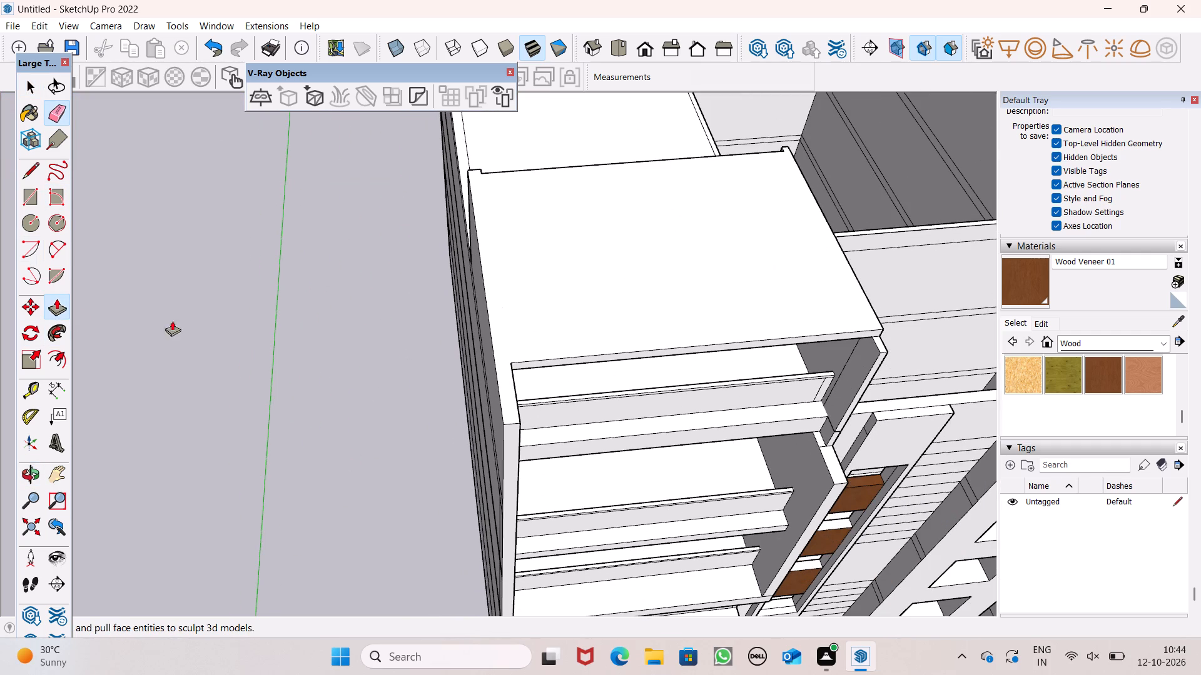
{"action": "middle_click_drag", "start_coordinate": [540, 396], "coordinate": [505, 299]}
{"action": "scroll", "coordinate": [496, 294], "scroll_direction": "up", "scroll_amount": 6}
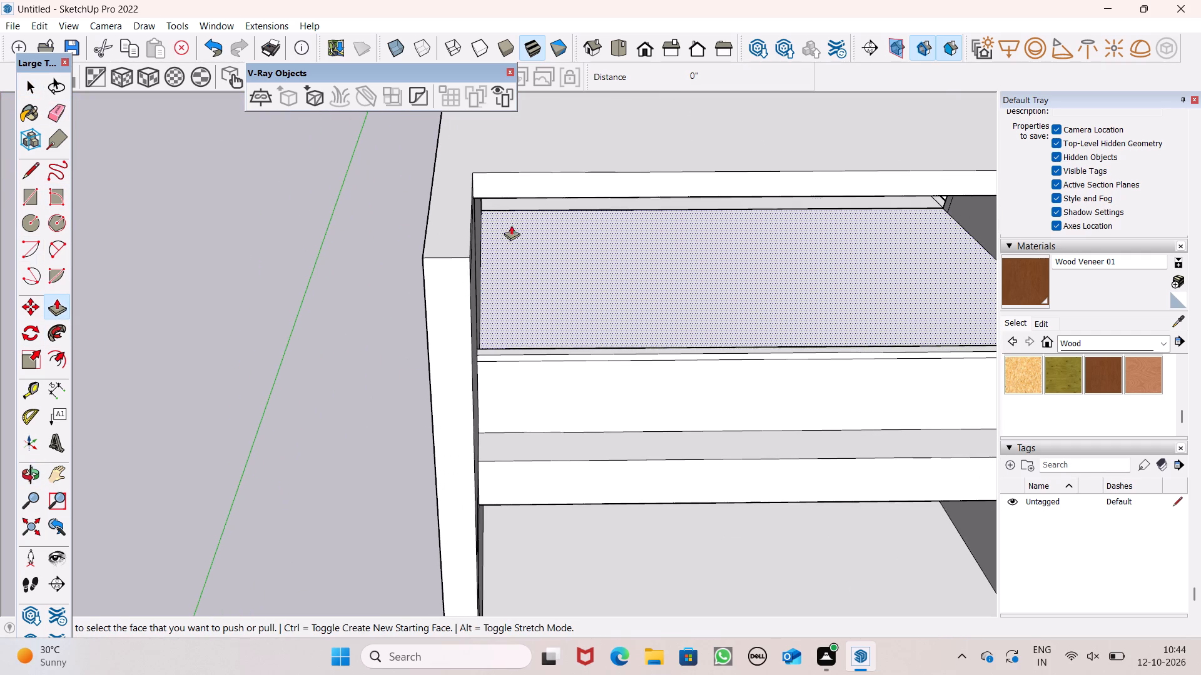
{"action": "left_click_drag", "start_coordinate": [499, 186], "coordinate": [418, 247]}
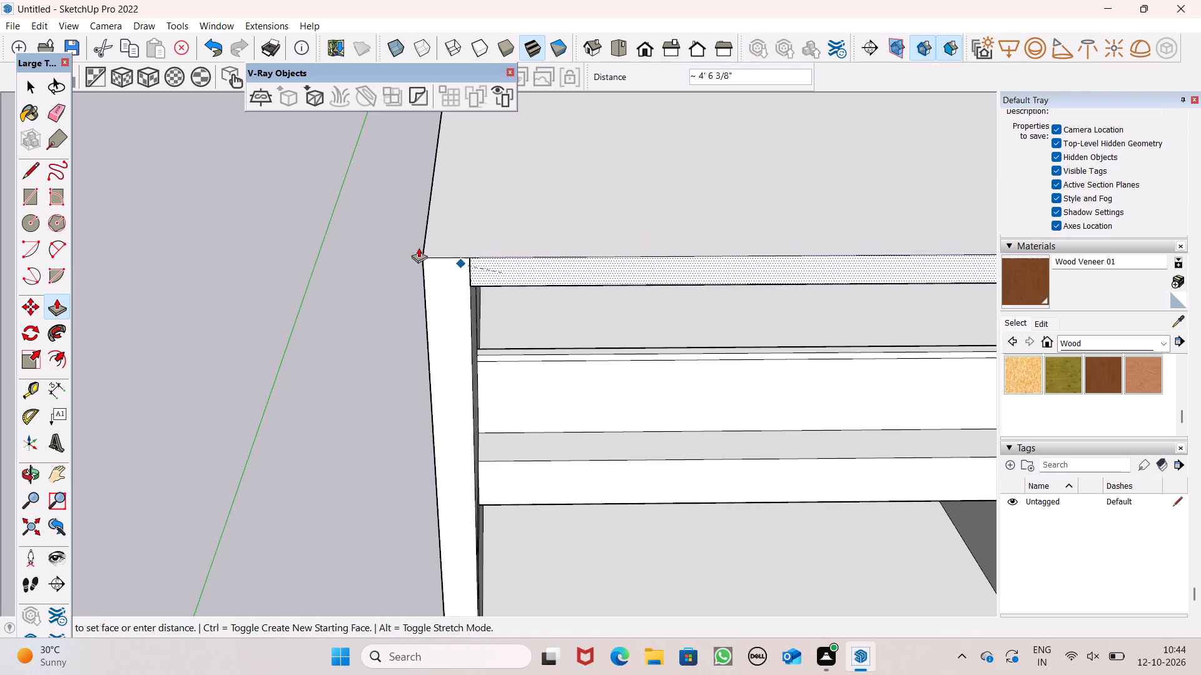
{"action": "left_click_drag", "start_coordinate": [418, 247], "coordinate": [458, 262]}
Pull the roof slab's rear edge back about 6 1/16", flush with the rear end of the outer side wall.
{"action": "scroll", "coordinate": [493, 257], "scroll_direction": "down", "scroll_amount": 14}
{"action": "middle_click_drag", "start_coordinate": [512, 261], "coordinate": [877, 276]}
{"action": "middle_click_drag", "start_coordinate": [491, 260], "coordinate": [761, 300]}
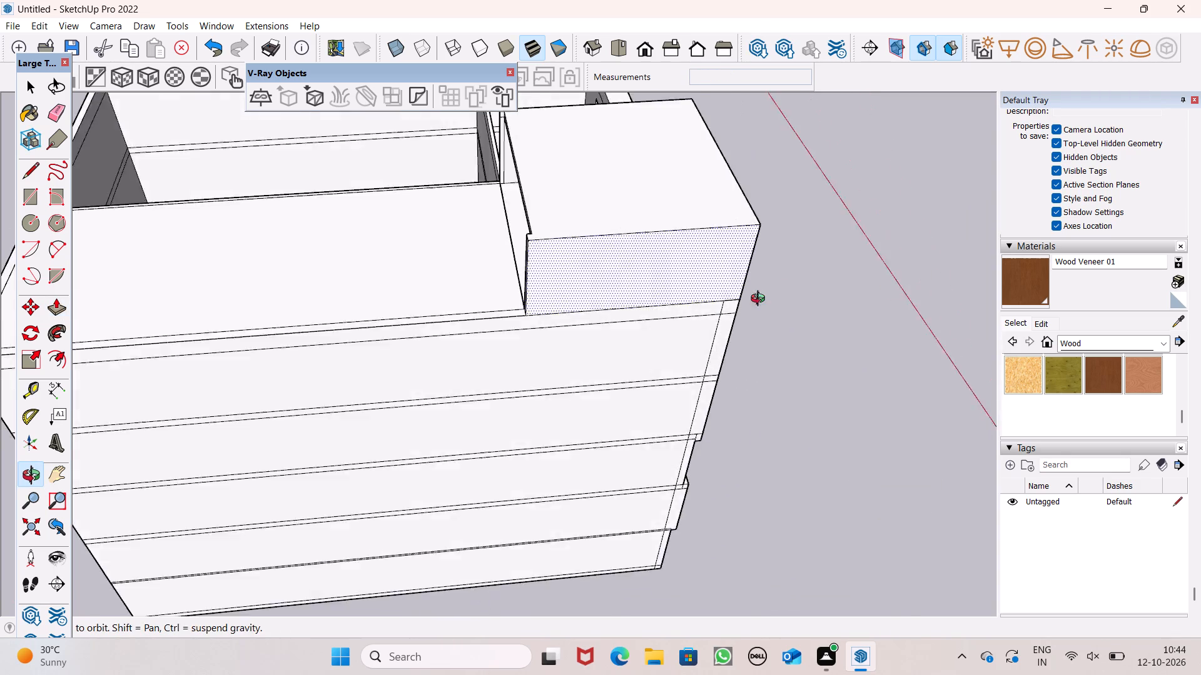
{"action": "middle_click_drag", "start_coordinate": [761, 300], "coordinate": [853, 267]}
{"action": "scroll", "coordinate": [819, 286], "scroll_direction": "up", "scroll_amount": 1}
{"action": "scroll", "coordinate": [477, 138], "scroll_direction": "up", "scroll_amount": 8}
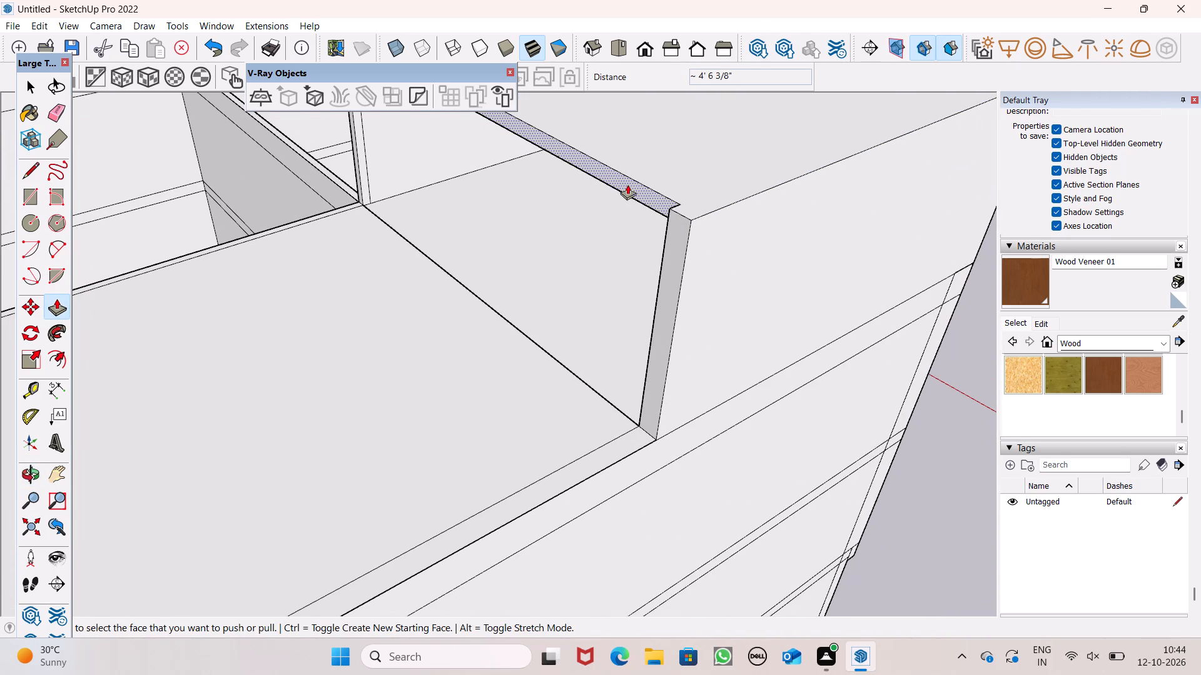
{"action": "left_click_drag", "start_coordinate": [629, 186], "coordinate": [665, 287]}
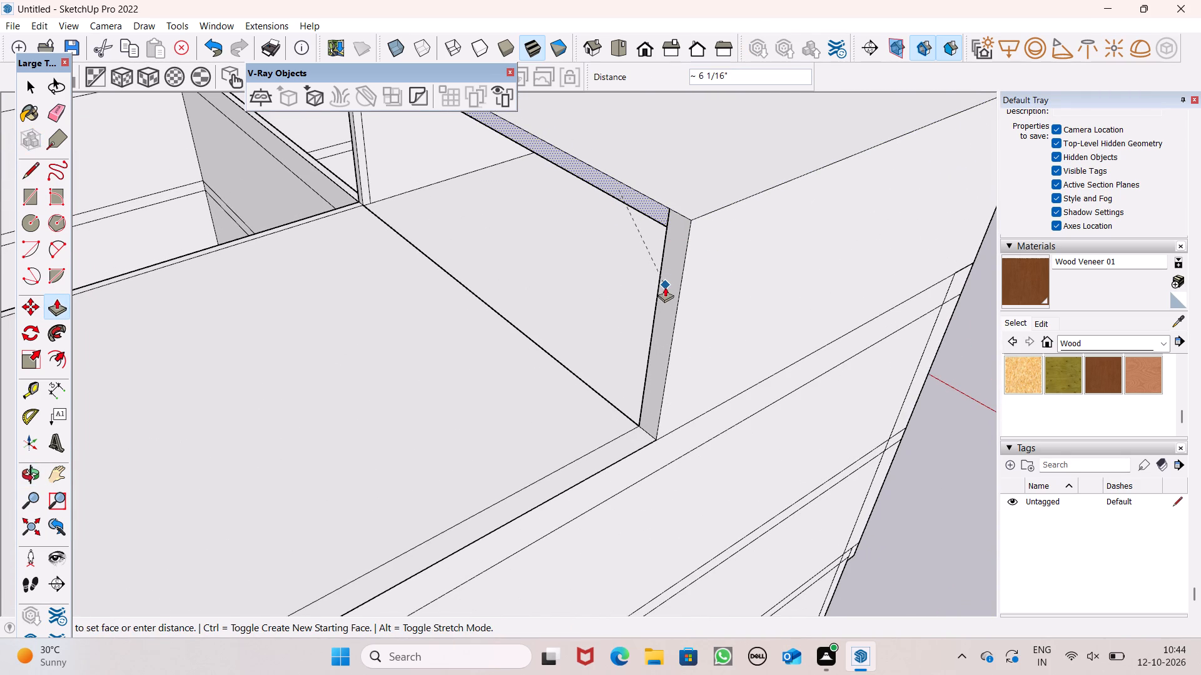
{"action": "left_click_drag", "start_coordinate": [665, 287], "coordinate": [672, 295]}
{"action": "scroll", "coordinate": [482, 181], "scroll_direction": "down", "scroll_amount": 7}
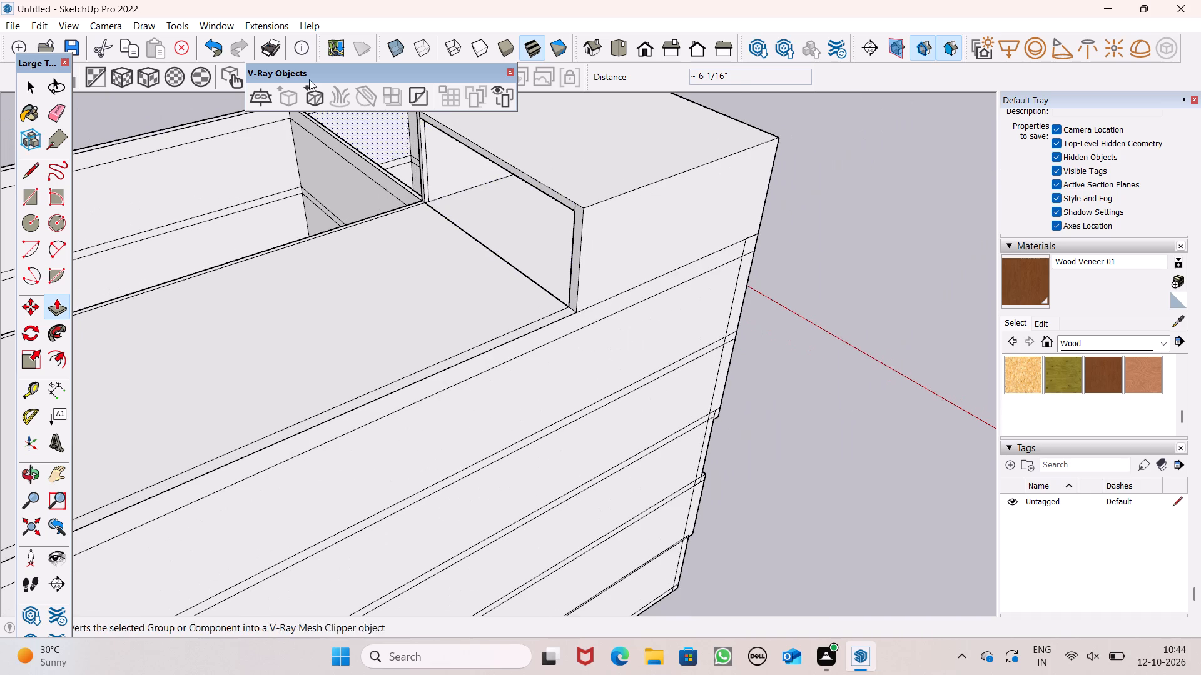
{"action": "scroll", "coordinate": [417, 117], "scroll_direction": "down", "scroll_amount": 4}
{"action": "scroll", "coordinate": [459, 254], "scroll_direction": "down", "scroll_amount": 5}
Raise the top face of the balcony bay's roof slab by 1' 3/16".
{"action": "middle_click_drag", "start_coordinate": [494, 254], "coordinate": [689, 119]}
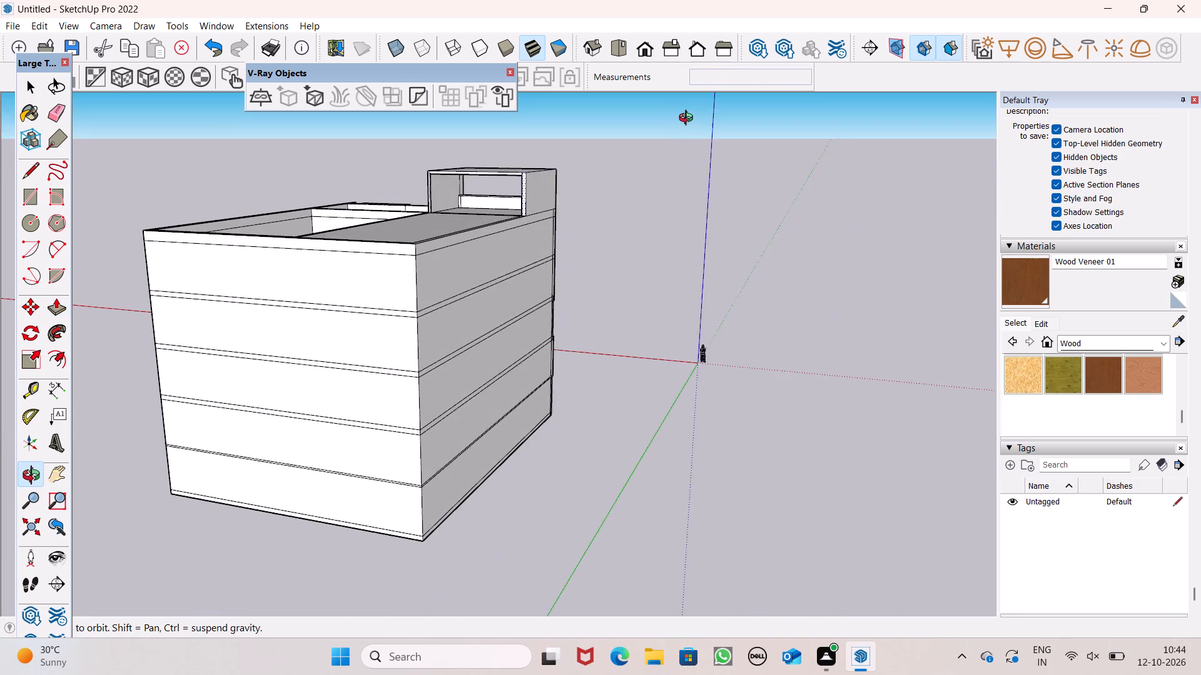
{"action": "middle_click_drag", "start_coordinate": [689, 119], "coordinate": [571, 164]}
{"action": "scroll", "coordinate": [517, 174], "scroll_direction": "up", "scroll_amount": 7}
{"action": "scroll", "coordinate": [461, 179], "scroll_direction": "up", "scroll_amount": 9}
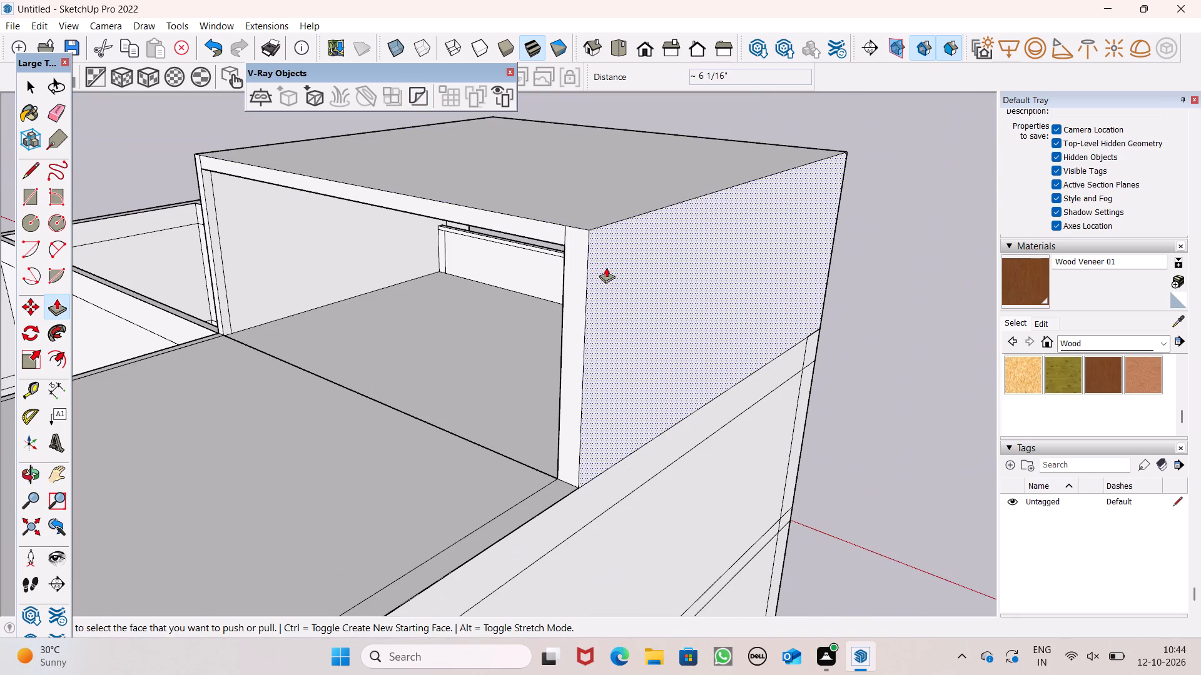
{"action": "middle_click_drag", "start_coordinate": [606, 266], "coordinate": [1, 213]}
{"action": "scroll", "coordinate": [27, 207], "scroll_direction": "up", "scroll_amount": 1}
{"action": "middle_click_drag", "start_coordinate": [451, 194], "coordinate": [393, 225]}
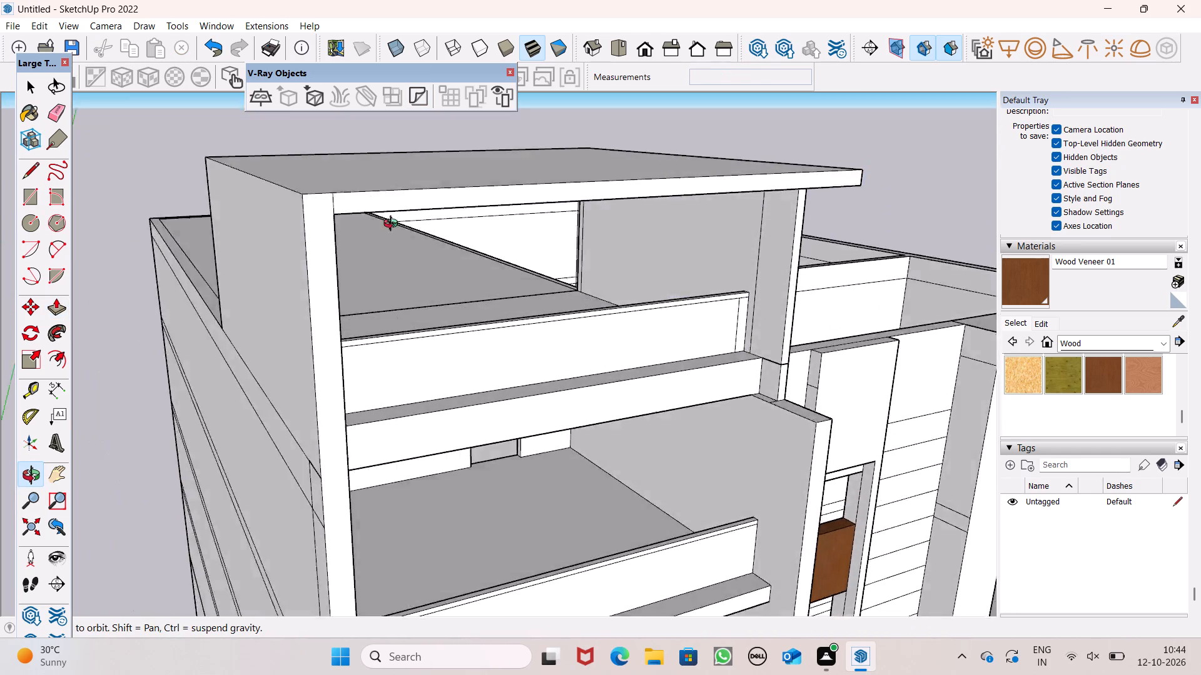
{"action": "middle_click_drag", "start_coordinate": [393, 225], "coordinate": [327, 310]}
{"action": "scroll", "coordinate": [325, 304], "scroll_direction": "up", "scroll_amount": 4}
{"action": "left_click_drag", "start_coordinate": [306, 308], "coordinate": [302, 286]}
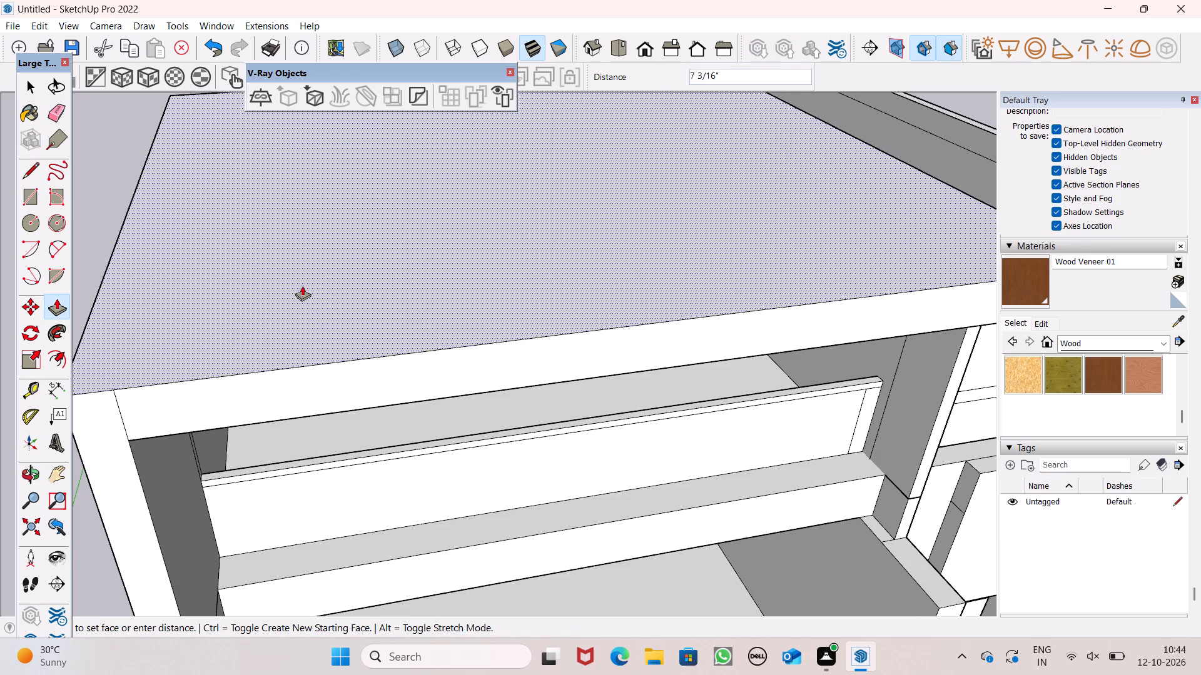
{"action": "left_click_drag", "start_coordinate": [302, 286], "coordinate": [298, 272]}
{"action": "scroll", "coordinate": [290, 253], "scroll_direction": "down", "scroll_amount": 7}
Pull the front of the top balcony's inner side wall forward 3' 2 3/16" beneath the roof slab.
{"action": "middle_click_drag", "start_coordinate": [362, 371], "coordinate": [337, 231]}
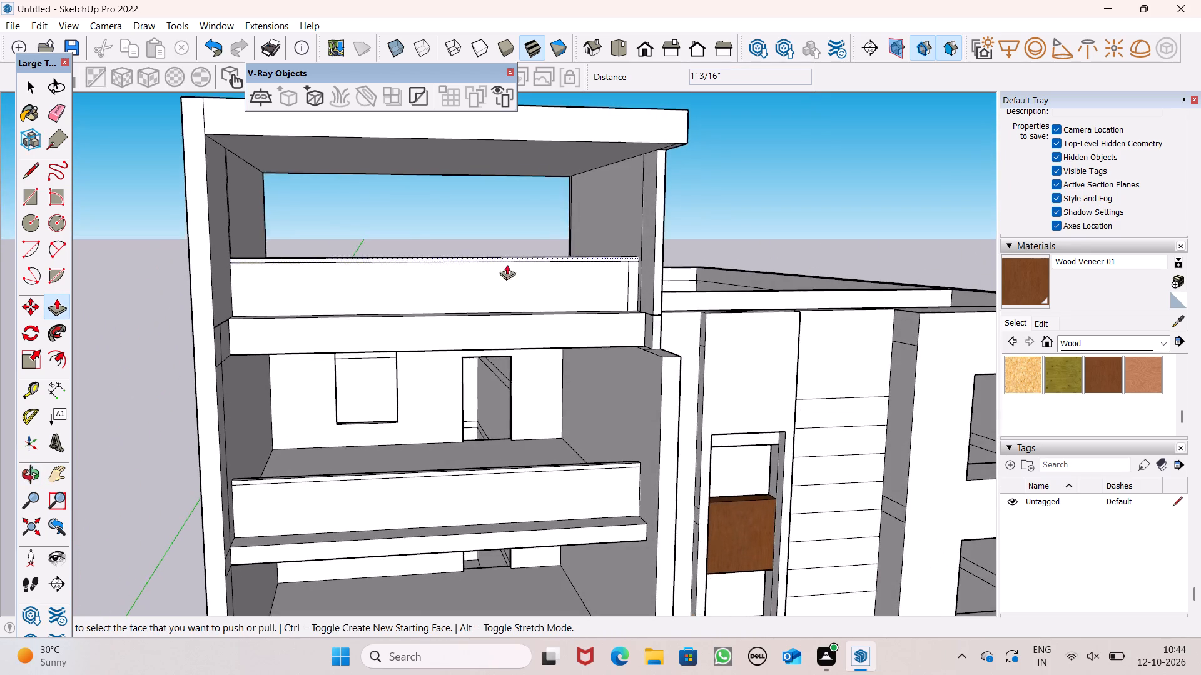
{"action": "scroll", "coordinate": [523, 259], "scroll_direction": "down", "scroll_amount": 3}
{"action": "scroll", "coordinate": [655, 181], "scroll_direction": "up", "scroll_amount": 3}
{"action": "middle_click_drag", "start_coordinate": [654, 212], "coordinate": [533, 276]}
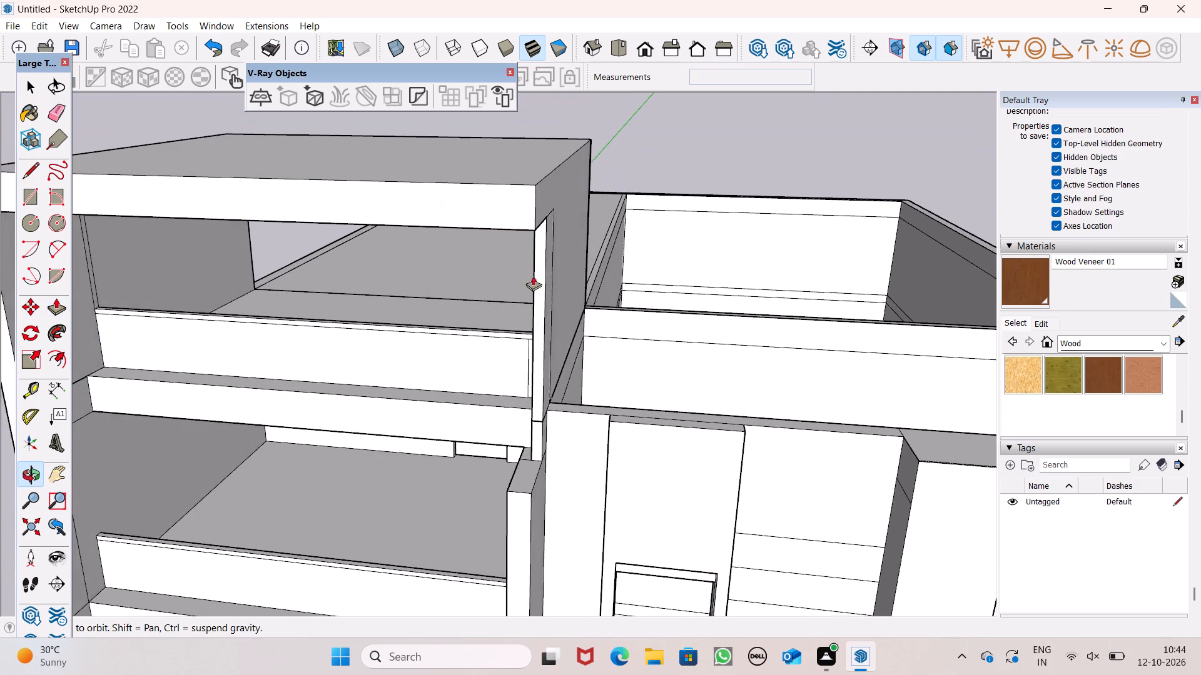
{"action": "middle_click_drag", "start_coordinate": [533, 276], "coordinate": [534, 276]}
{"action": "scroll", "coordinate": [530, 276], "scroll_direction": "up", "scroll_amount": 1}
{"action": "left_click_drag", "start_coordinate": [544, 261], "coordinate": [512, 250]}
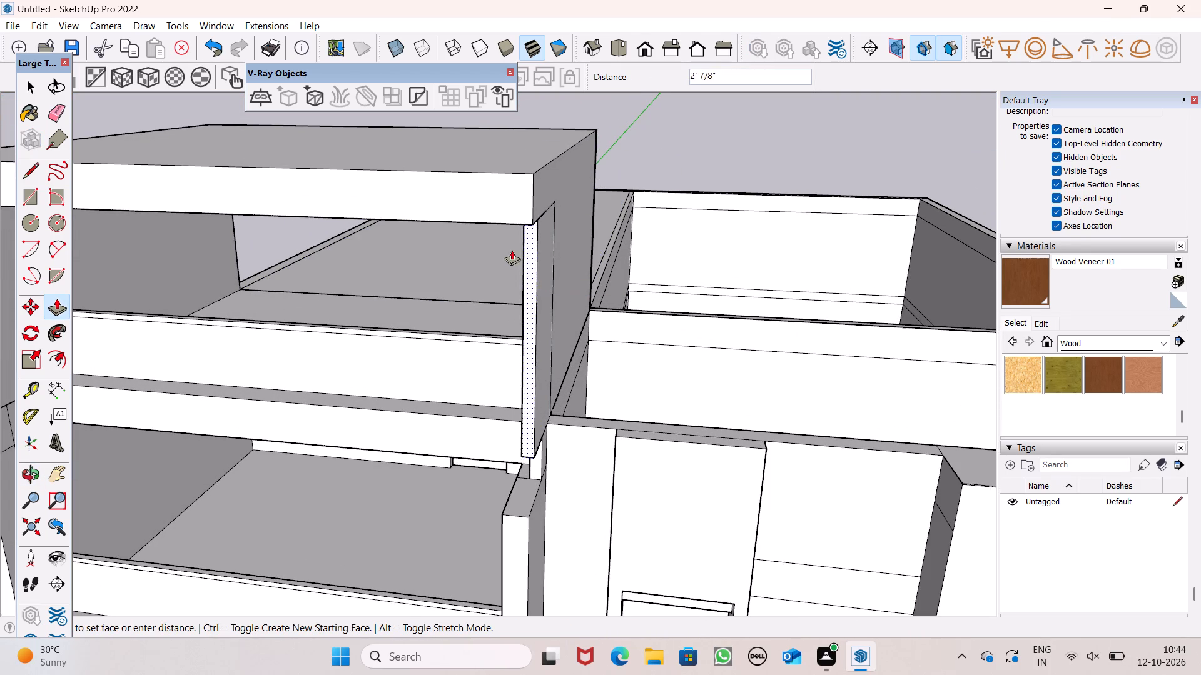
{"action": "left_click_drag", "start_coordinate": [512, 250], "coordinate": [497, 258]}
{"action": "scroll", "coordinate": [636, 229], "scroll_direction": "down", "scroll_amount": 7}
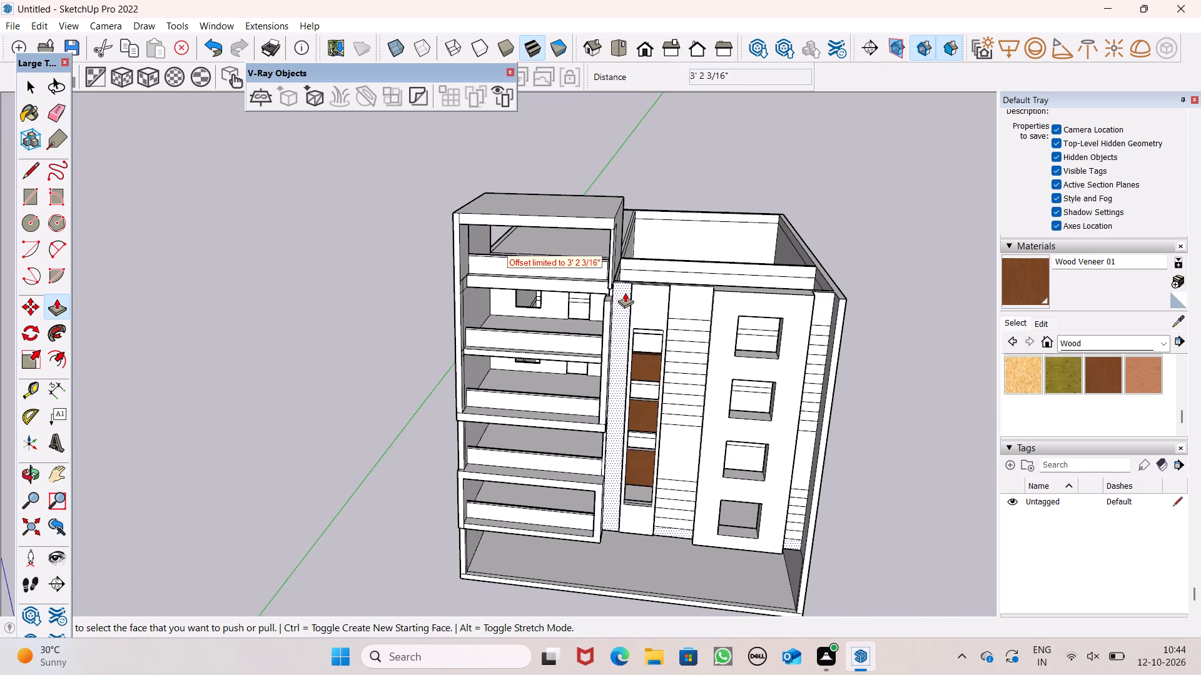
Pull the front of the short inner wall piece beside the top balcony's slab forward 3' 2 3/16".
{"action": "scroll", "coordinate": [625, 292], "scroll_direction": "up", "scroll_amount": 13}
{"action": "middle_click_drag", "start_coordinate": [596, 321], "coordinate": [422, 297]}
{"action": "scroll", "coordinate": [420, 274], "scroll_direction": "up", "scroll_amount": 3}
{"action": "left_click_drag", "start_coordinate": [506, 251], "coordinate": [423, 307]}
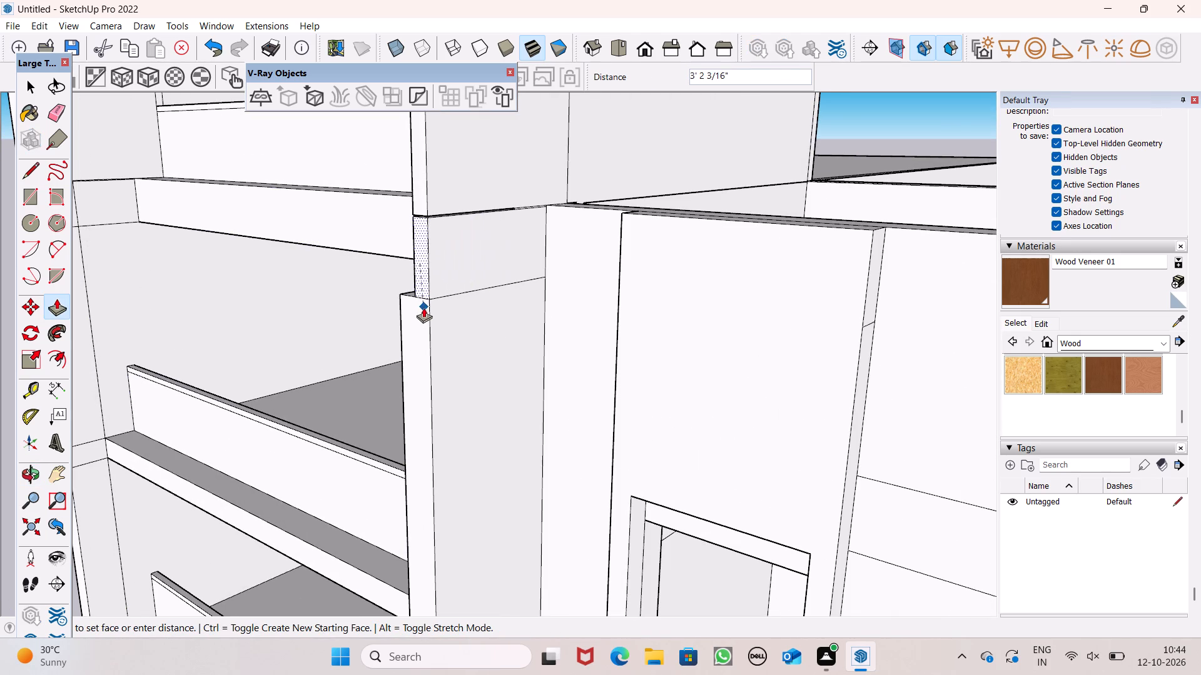
{"action": "left_click_drag", "start_coordinate": [423, 307], "coordinate": [417, 309]}
Pull the inner faces of the short wall piece and the top balcony's inner wall above it inward 6 5/8".
{"action": "middle_click_drag", "start_coordinate": [464, 281], "coordinate": [853, 311]}
{"action": "scroll", "coordinate": [769, 269], "scroll_direction": "up", "scroll_amount": 2}
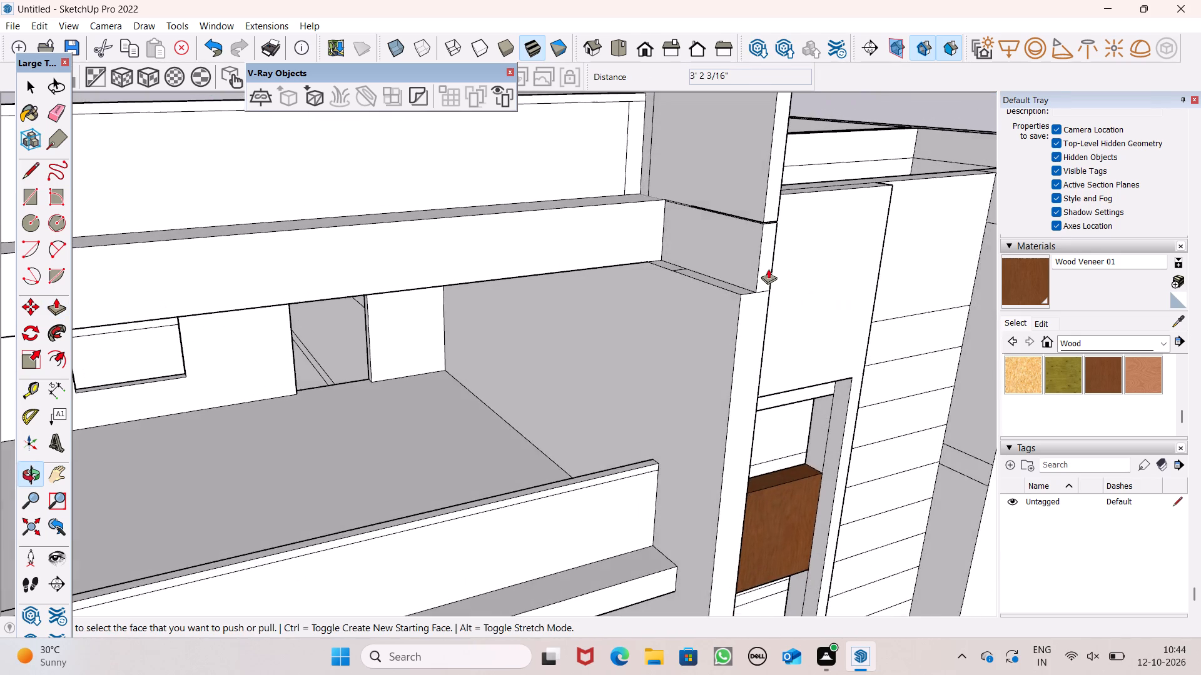
{"action": "scroll", "coordinate": [768, 269], "scroll_direction": "up", "scroll_amount": 1}
{"action": "left_click_drag", "start_coordinate": [735, 264], "coordinate": [722, 309]}
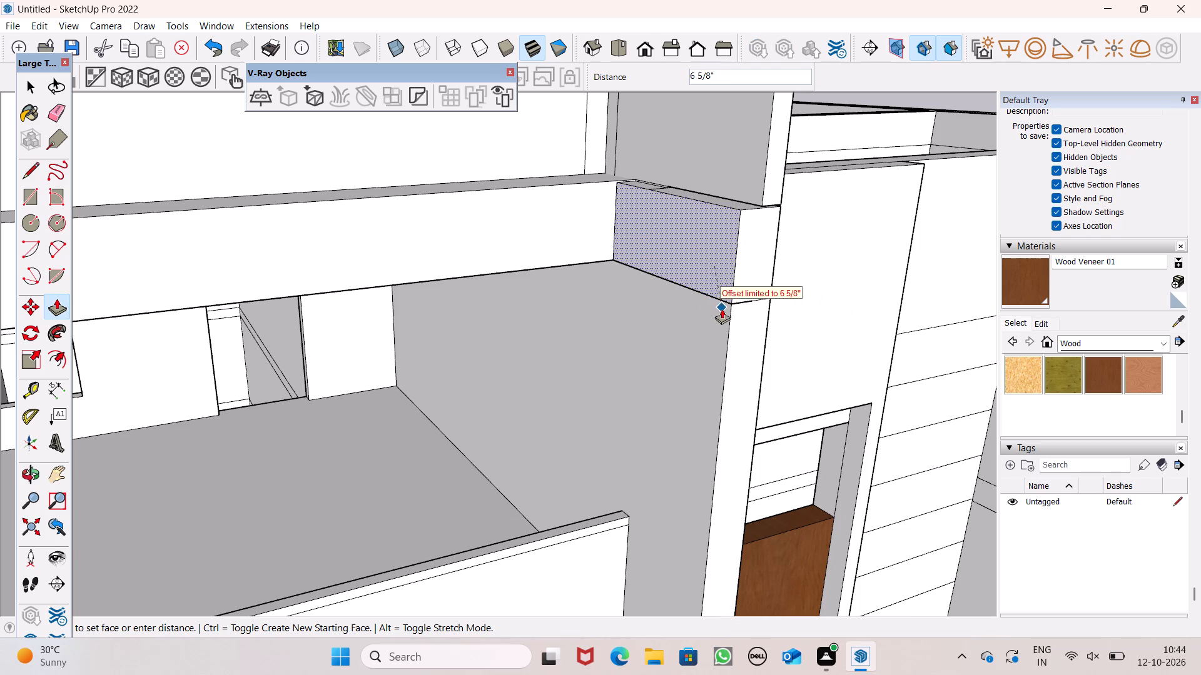
{"action": "left_click_drag", "start_coordinate": [722, 309], "coordinate": [730, 318]}
{"action": "left_click_drag", "start_coordinate": [728, 177], "coordinate": [723, 190]}
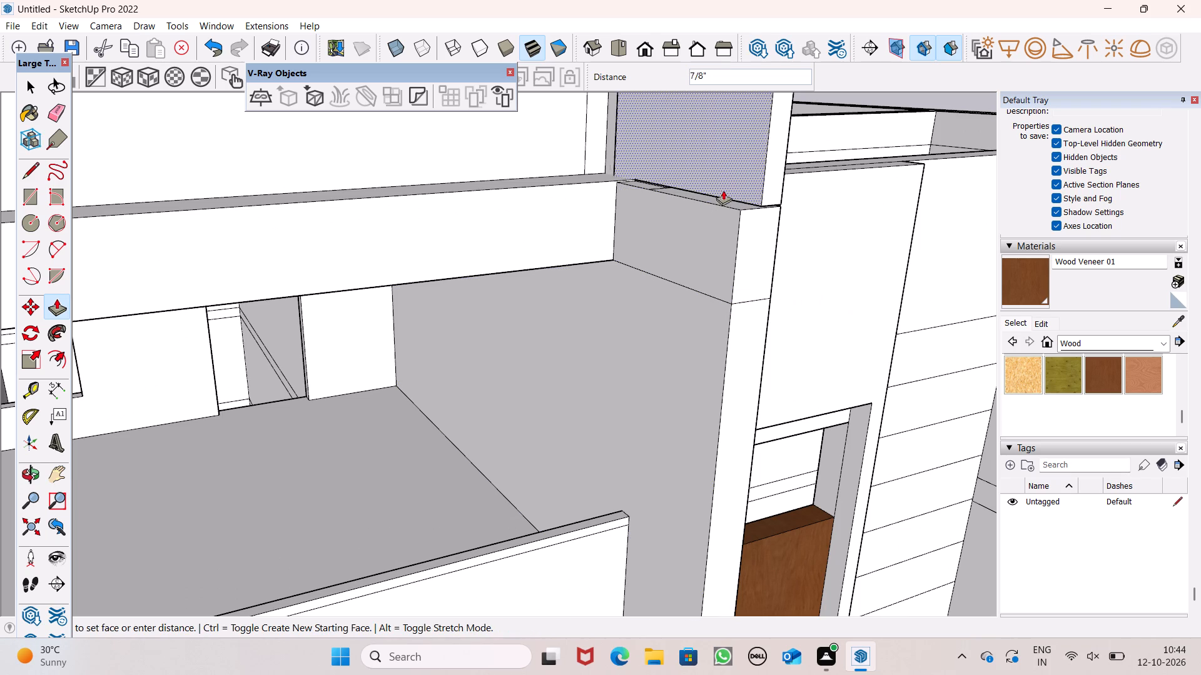
{"action": "left_click_drag", "start_coordinate": [723, 190], "coordinate": [723, 242]}
Pull the underside of the top balcony's inner wall down 1/2" to close the gap above the short wall piece.
{"action": "middle_click_drag", "start_coordinate": [757, 237], "coordinate": [686, 182]}
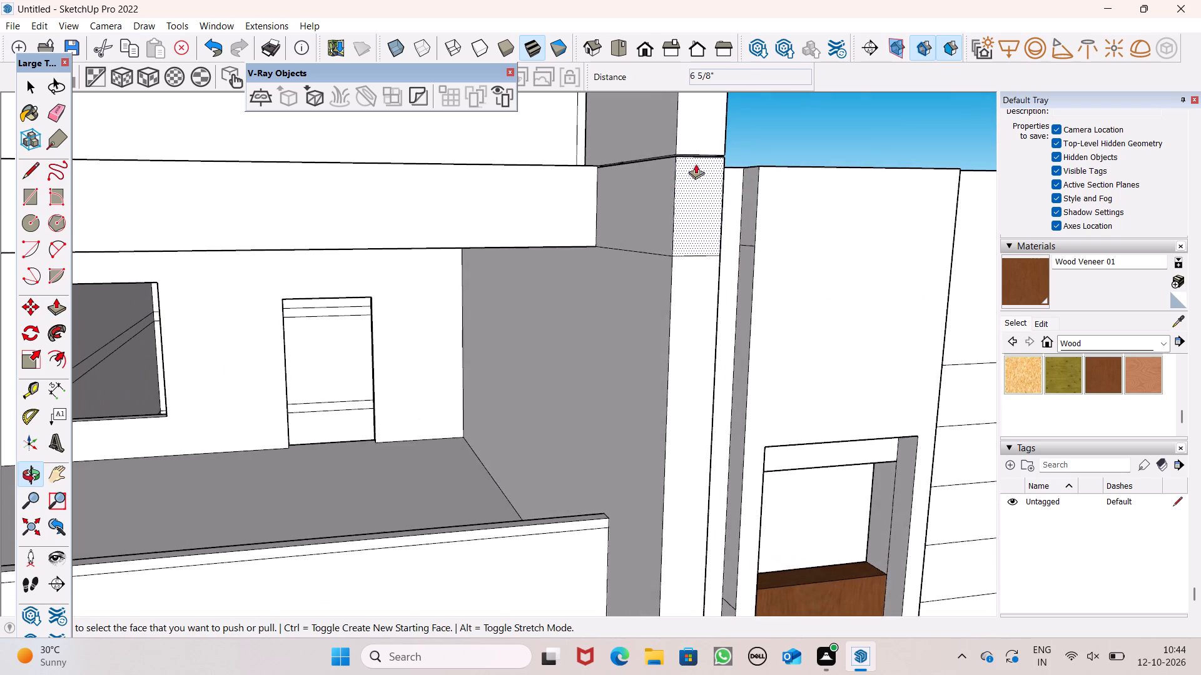
{"action": "scroll", "coordinate": [711, 147], "scroll_direction": "up", "scroll_amount": 15}
{"action": "scroll", "coordinate": [659, 147], "scroll_direction": "up", "scroll_amount": 4}
{"action": "middle_click_drag", "start_coordinate": [649, 158], "coordinate": [651, 160]}
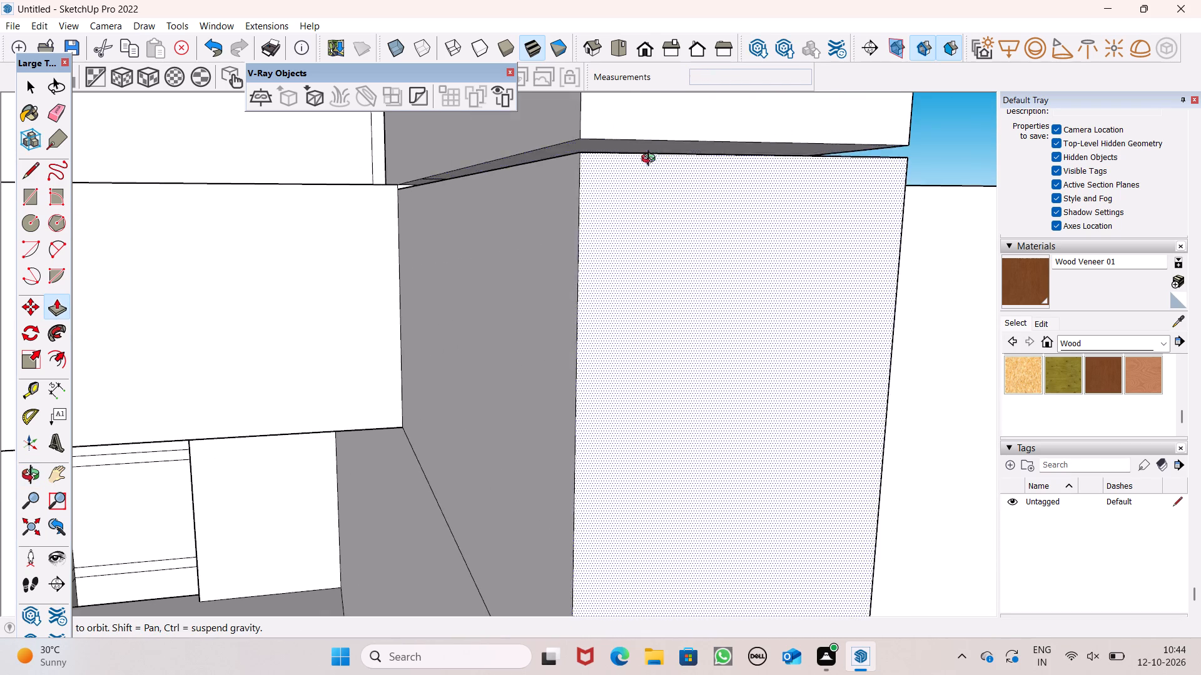
{"action": "middle_click_drag", "start_coordinate": [651, 160], "coordinate": [652, 187]}
{"action": "scroll", "coordinate": [644, 142], "scroll_direction": "up", "scroll_amount": 2}
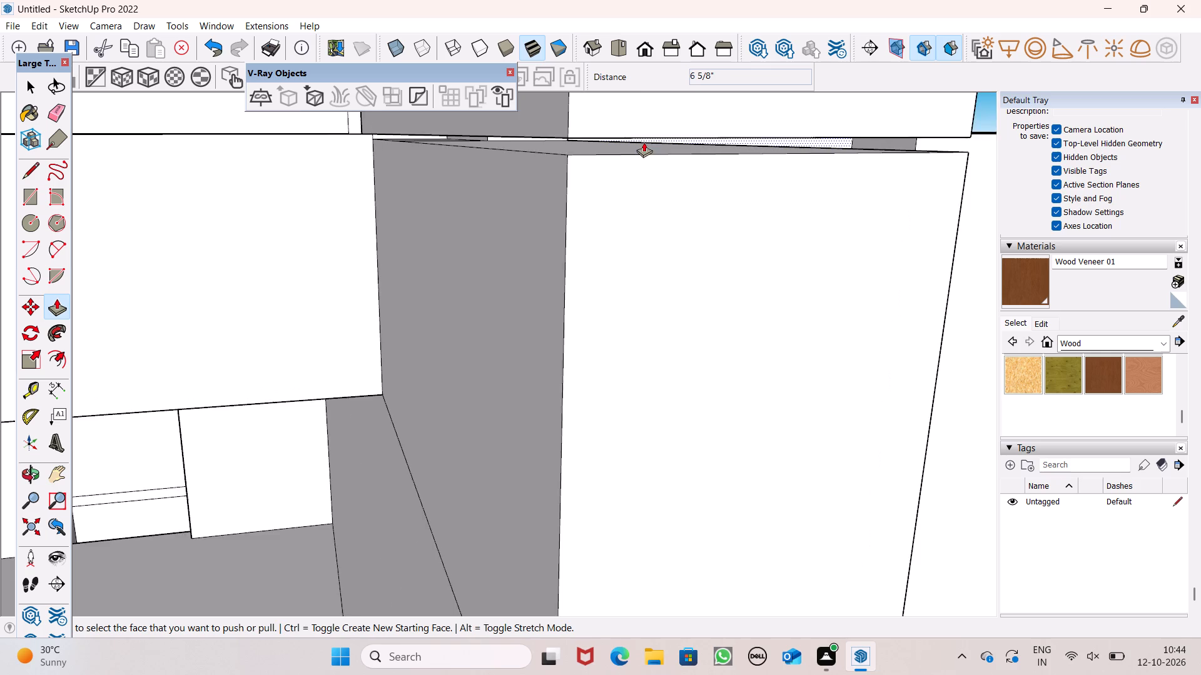
{"action": "scroll", "coordinate": [644, 142], "scroll_direction": "up", "scroll_amount": 3}
{"action": "middle_click_drag", "start_coordinate": [647, 142], "coordinate": [657, 129]}
{"action": "scroll", "coordinate": [638, 162], "scroll_direction": "down", "scroll_amount": 2}
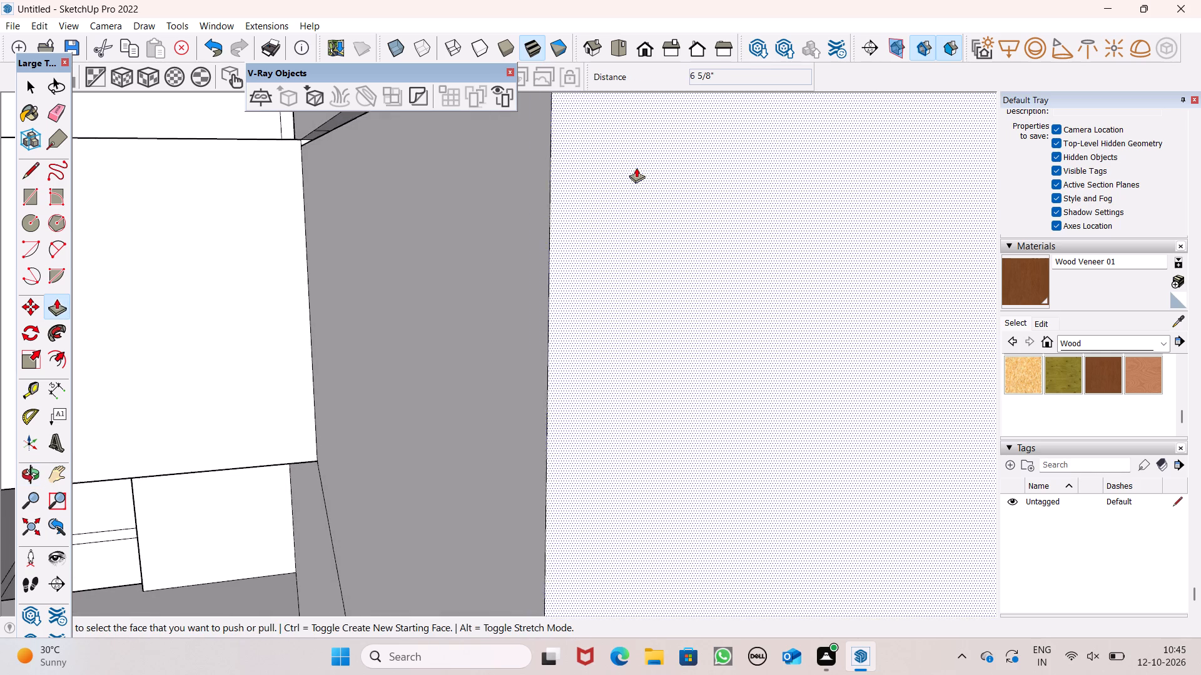
{"action": "scroll", "coordinate": [636, 167], "scroll_direction": "down", "scroll_amount": 5}
{"action": "scroll", "coordinate": [558, 164], "scroll_direction": "down", "scroll_amount": 7}
{"action": "scroll", "coordinate": [583, 104], "scroll_direction": "up", "scroll_amount": 5}
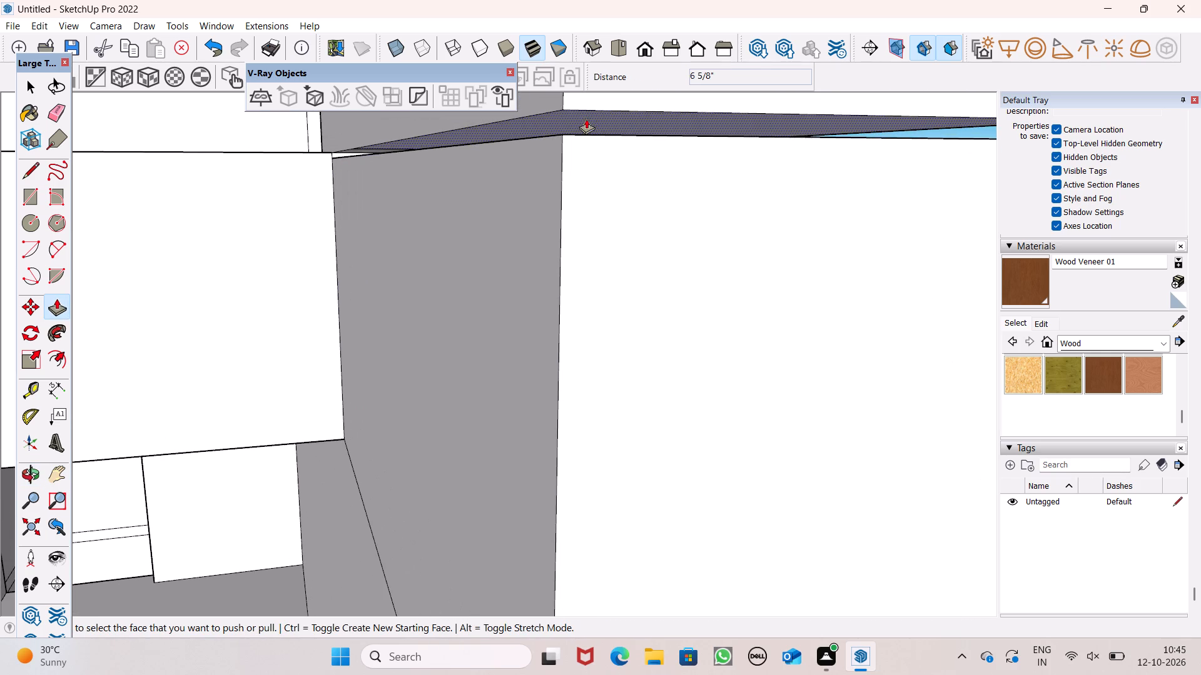
{"action": "left_click_drag", "start_coordinate": [586, 119], "coordinate": [592, 142]}
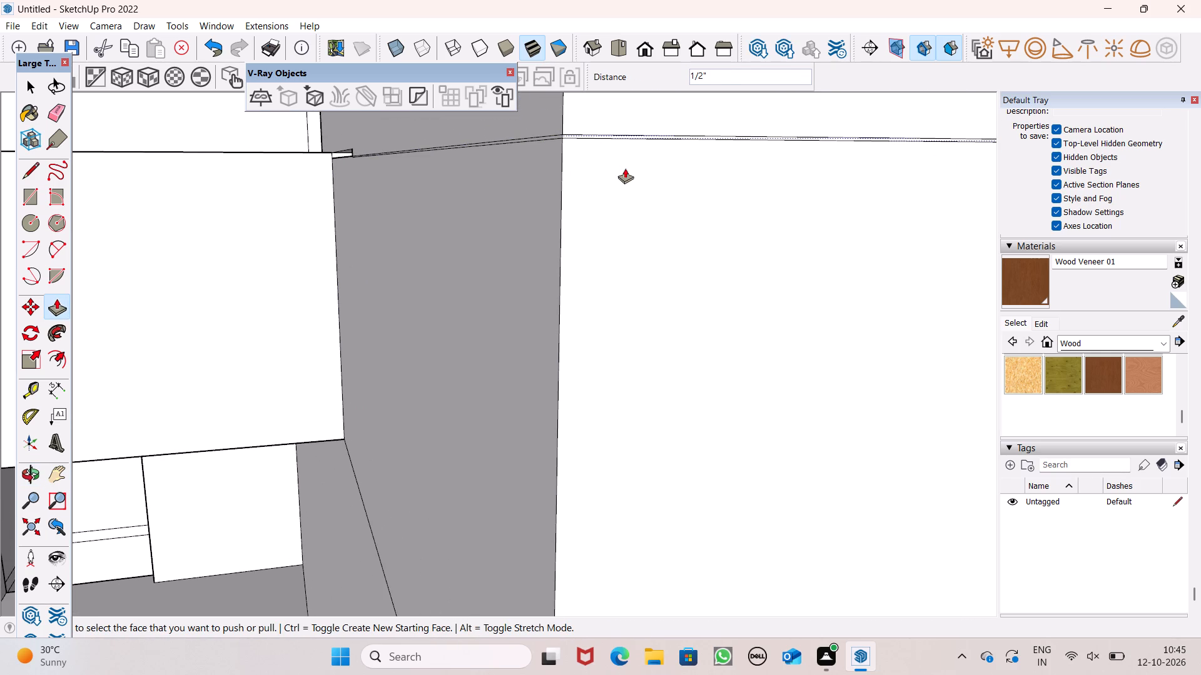
{"action": "key", "text": "ctrl+z"}
{"action": "left_click_drag", "start_coordinate": [607, 122], "coordinate": [609, 136]}
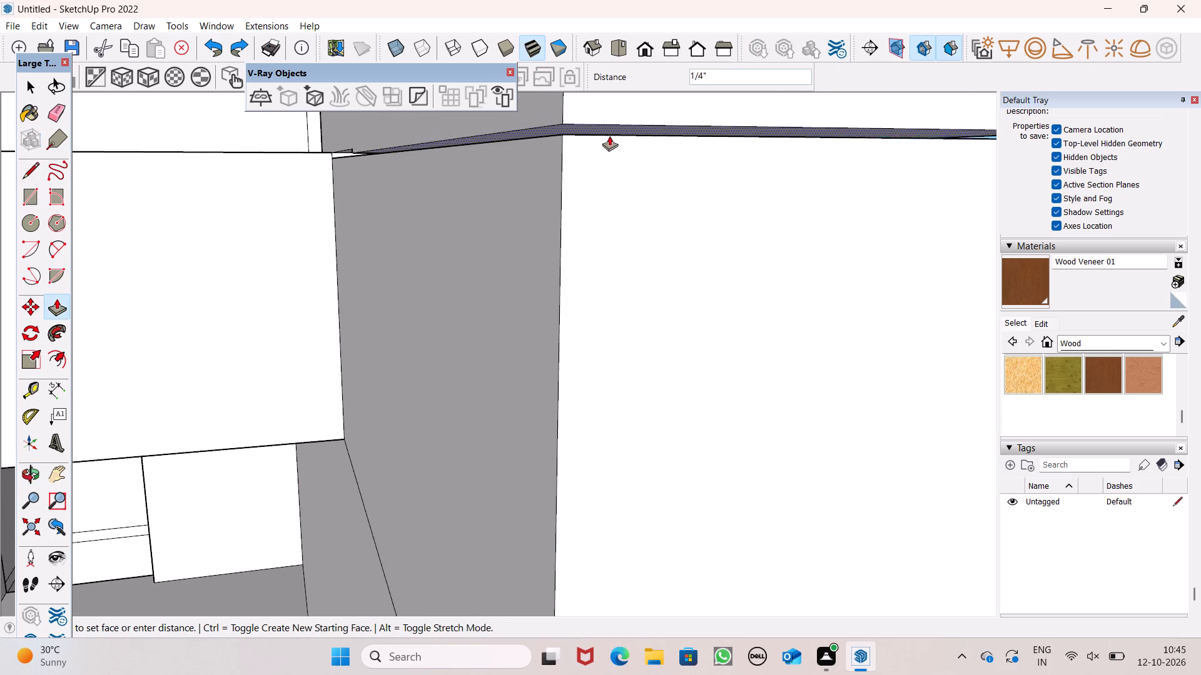
{"action": "left_click_drag", "start_coordinate": [609, 136], "coordinate": [611, 143]}
{"action": "scroll", "coordinate": [606, 117], "scroll_direction": "down", "scroll_amount": 8}
{"action": "scroll", "coordinate": [623, 173], "scroll_direction": "down", "scroll_amount": 7}
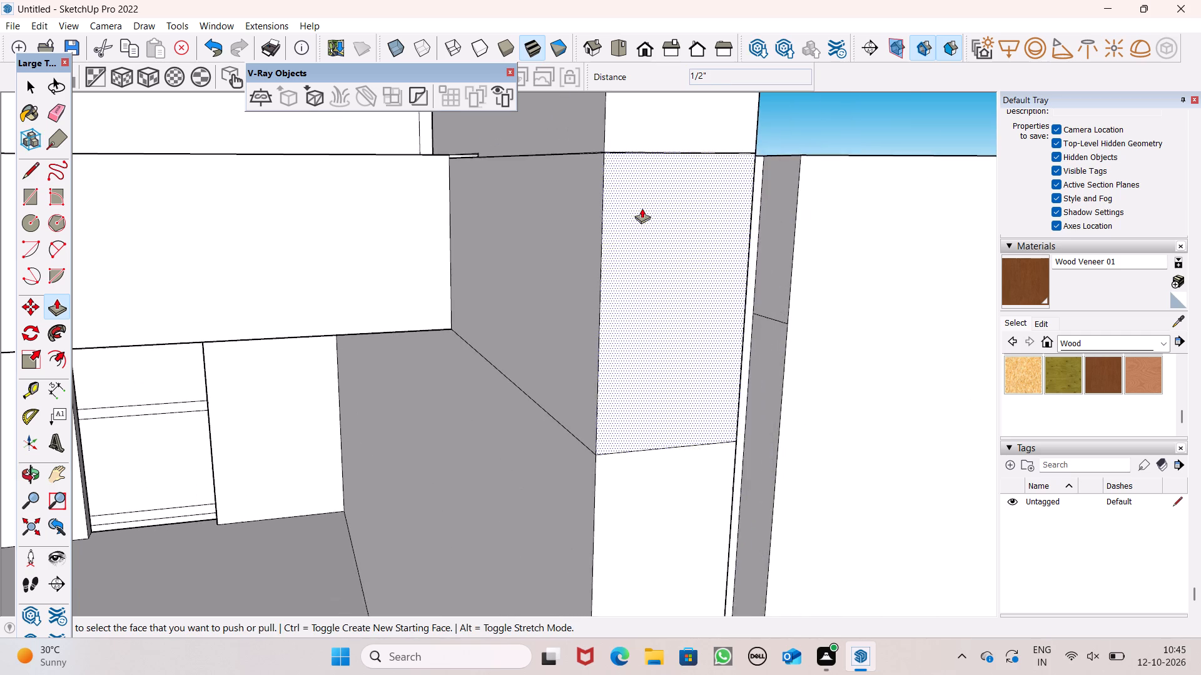
{"action": "scroll", "coordinate": [642, 203], "scroll_direction": "down", "scroll_amount": 7}
Pull the narrow underside strip at the rear of the top balcony's inner wall down 7/16" to close the remaining gap.
{"action": "middle_click_drag", "start_coordinate": [577, 147], "coordinate": [650, 266]}
{"action": "scroll", "coordinate": [524, 208], "scroll_direction": "up", "scroll_amount": 8}
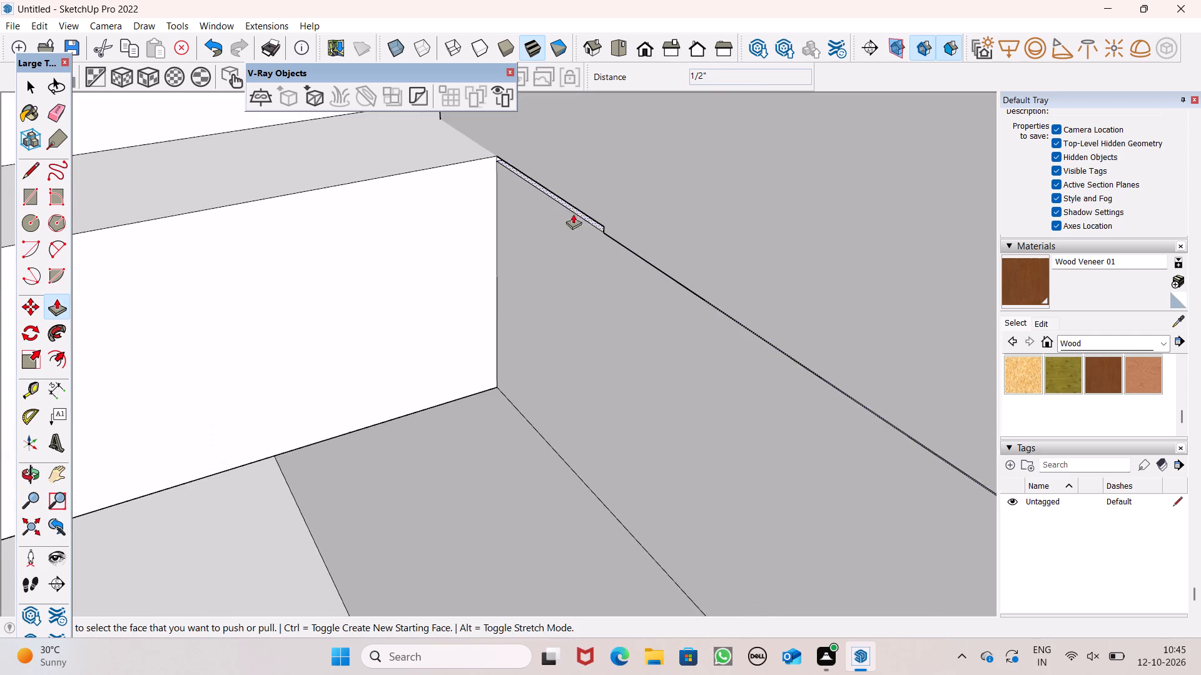
{"action": "middle_click_drag", "start_coordinate": [571, 215], "coordinate": [594, 131]}
{"action": "scroll", "coordinate": [519, 166], "scroll_direction": "up", "scroll_amount": 8}
{"action": "middle_click_drag", "start_coordinate": [530, 187], "coordinate": [548, 131]}
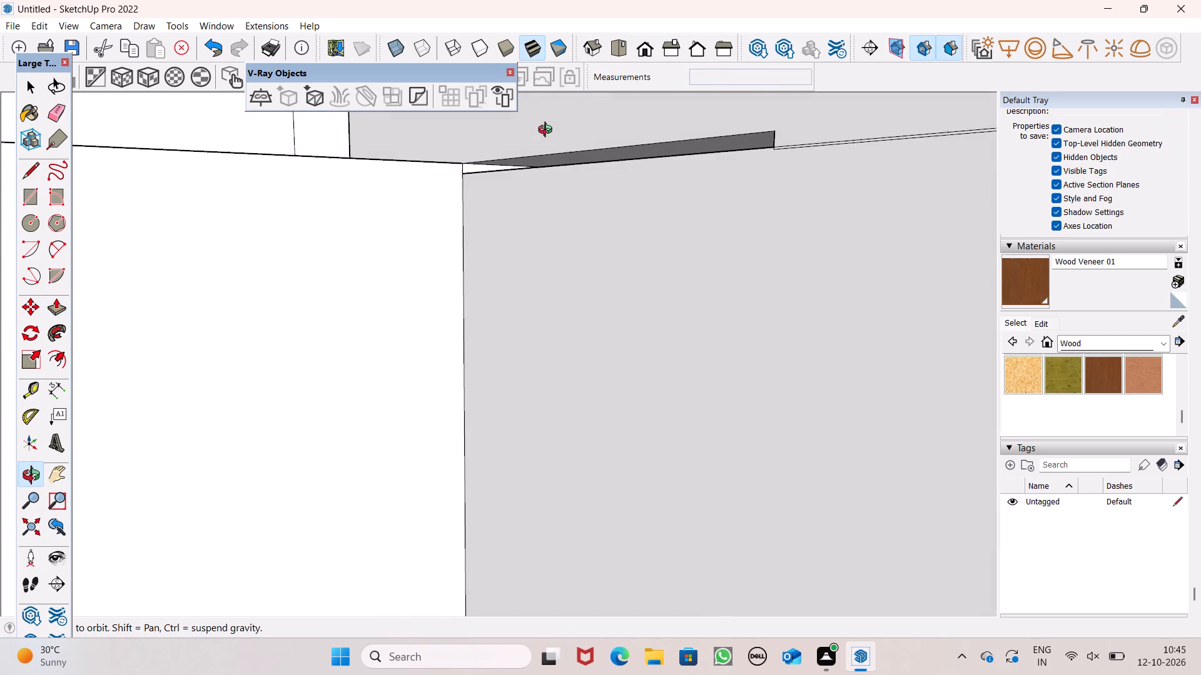
{"action": "middle_click_drag", "start_coordinate": [548, 131], "coordinate": [548, 130]}
{"action": "scroll", "coordinate": [548, 128], "scroll_direction": "up", "scroll_amount": 6}
{"action": "left_click_drag", "start_coordinate": [564, 152], "coordinate": [564, 151]}
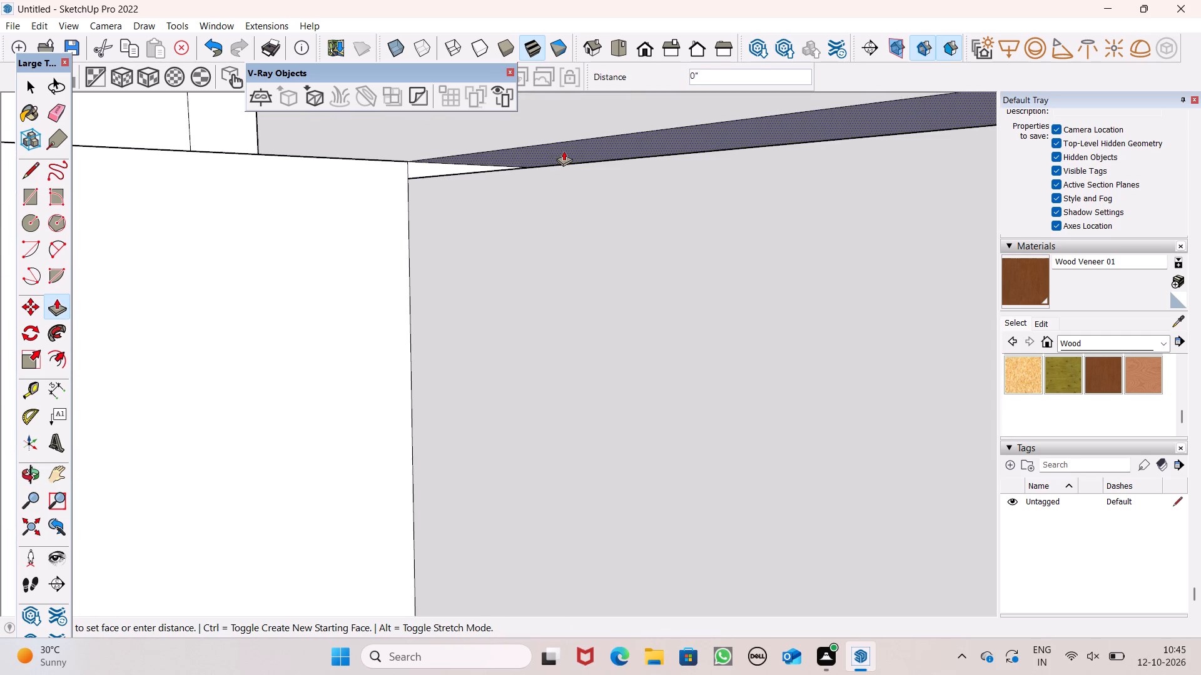
{"action": "left_click_drag", "start_coordinate": [564, 151], "coordinate": [567, 173]}
{"action": "scroll", "coordinate": [520, 131], "scroll_direction": "down", "scroll_amount": 6}
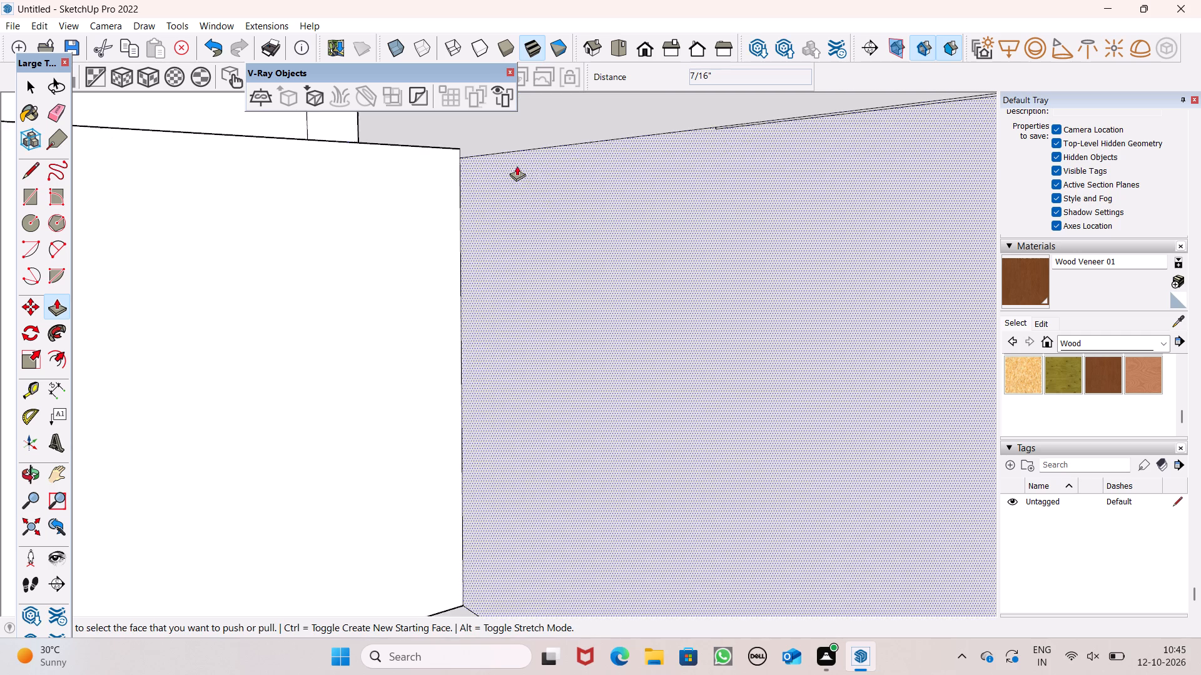
{"action": "scroll", "coordinate": [517, 166], "scroll_direction": "down", "scroll_amount": 18}
{"action": "scroll", "coordinate": [602, 225], "scroll_direction": "down", "scroll_amount": 7}
Erase the horizontal seam edges across the front and balcony-side faces of the inner wall at the top balcony slab.
{"action": "middle_click_drag", "start_coordinate": [672, 257], "coordinate": [575, 365]}
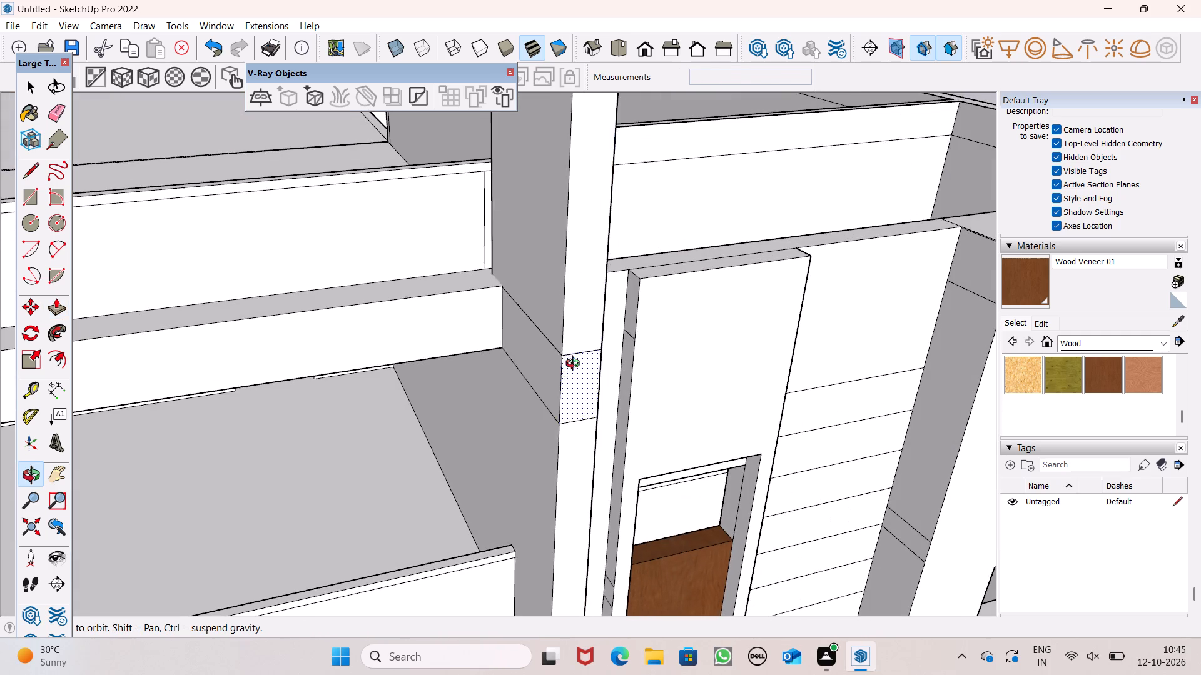
{"action": "middle_click_drag", "start_coordinate": [575, 365], "coordinate": [574, 366]}
{"action": "key", "text": "space"}
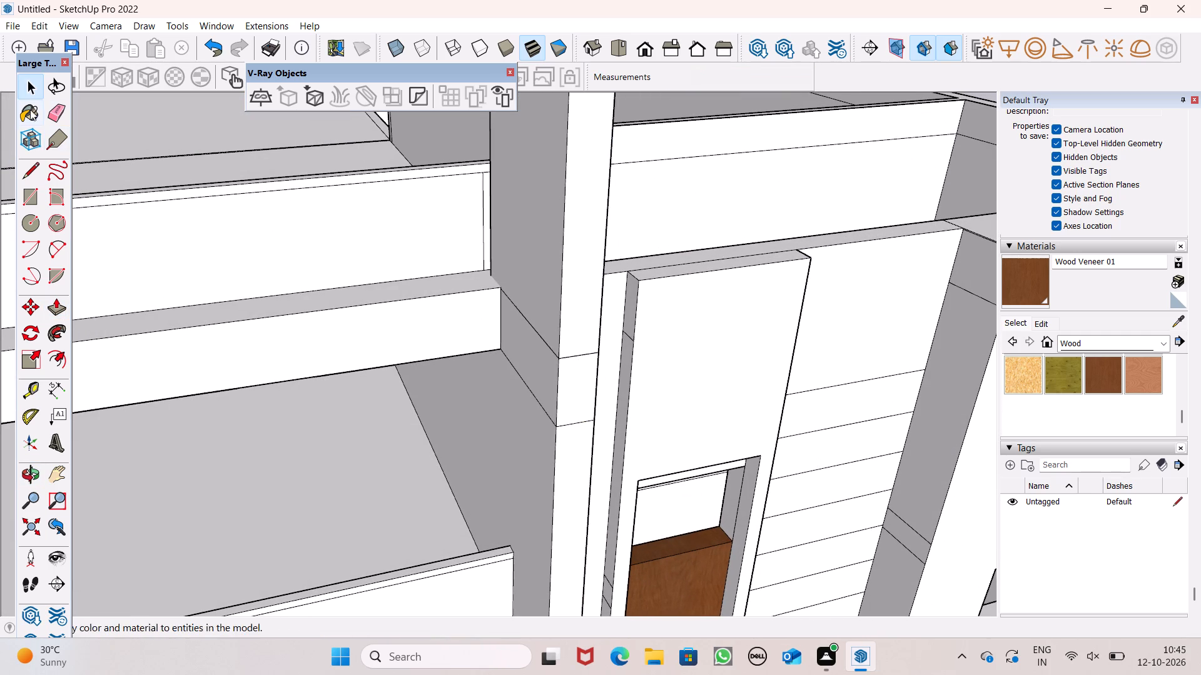
{"action": "left_click_drag", "start_coordinate": [49, 109], "coordinate": [59, 123]}
{"action": "scroll", "coordinate": [447, 263], "scroll_direction": "up", "scroll_amount": 4}
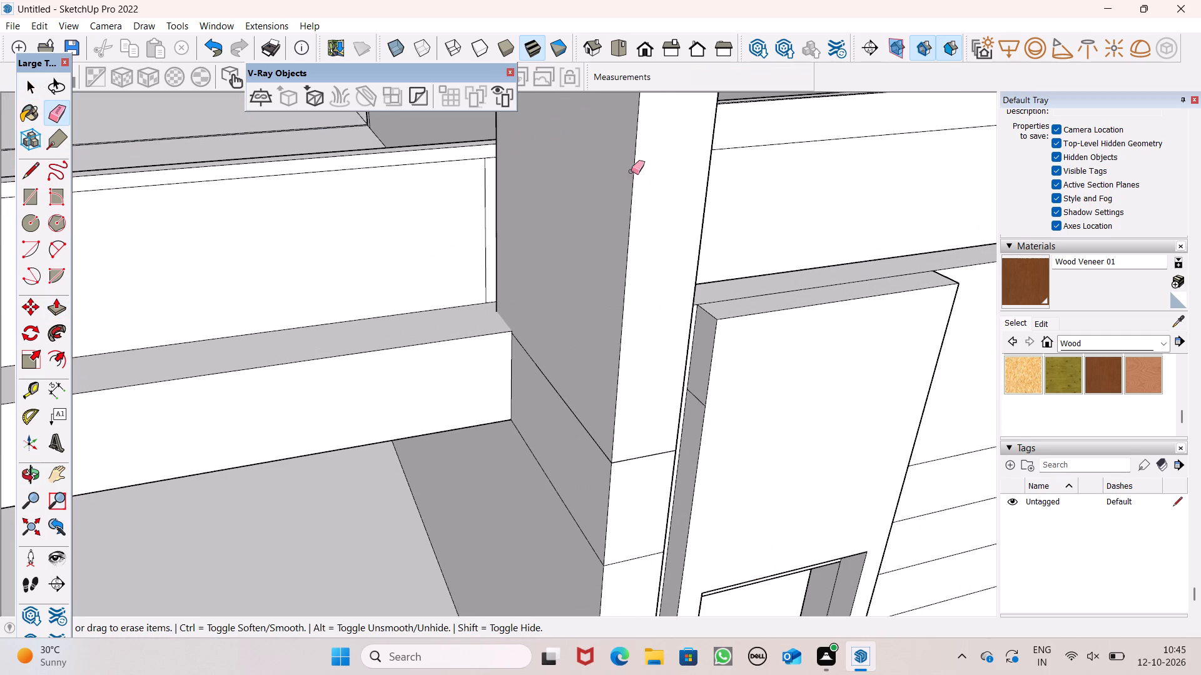
{"action": "middle_click_drag", "start_coordinate": [639, 507], "coordinate": [647, 492]}
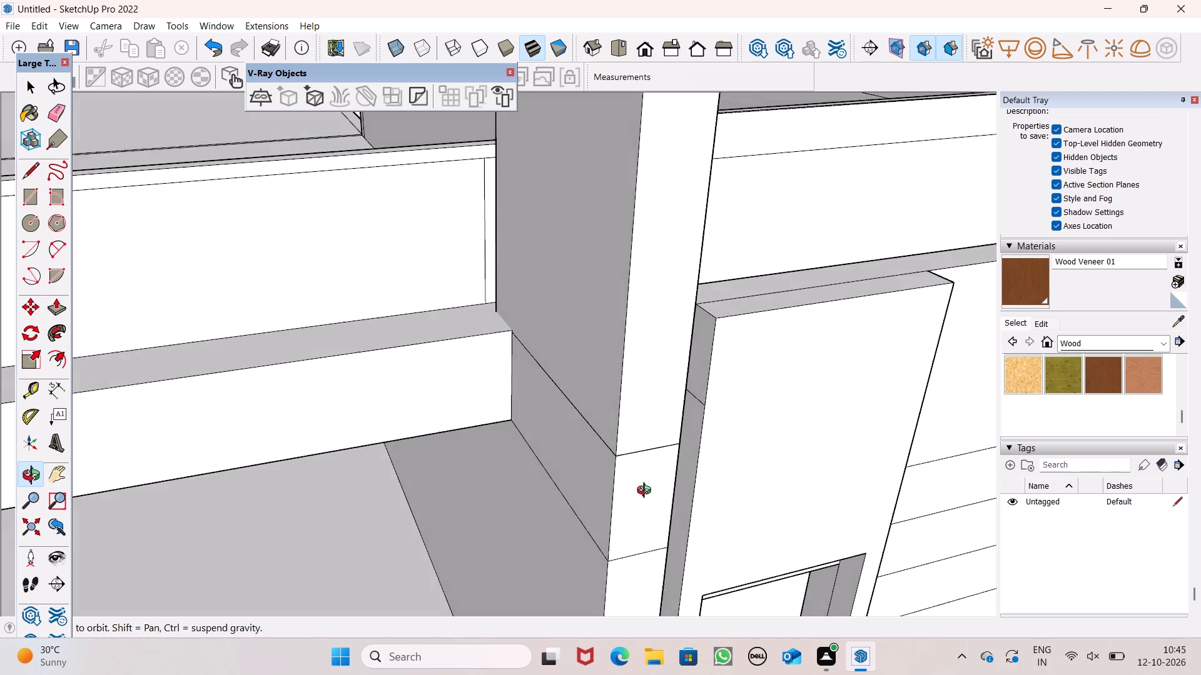
{"action": "middle_click_drag", "start_coordinate": [647, 492], "coordinate": [664, 429]}
{"action": "scroll", "coordinate": [637, 446], "scroll_direction": "up", "scroll_amount": 8}
{"action": "scroll", "coordinate": [656, 368], "scroll_direction": "up", "scroll_amount": 9}
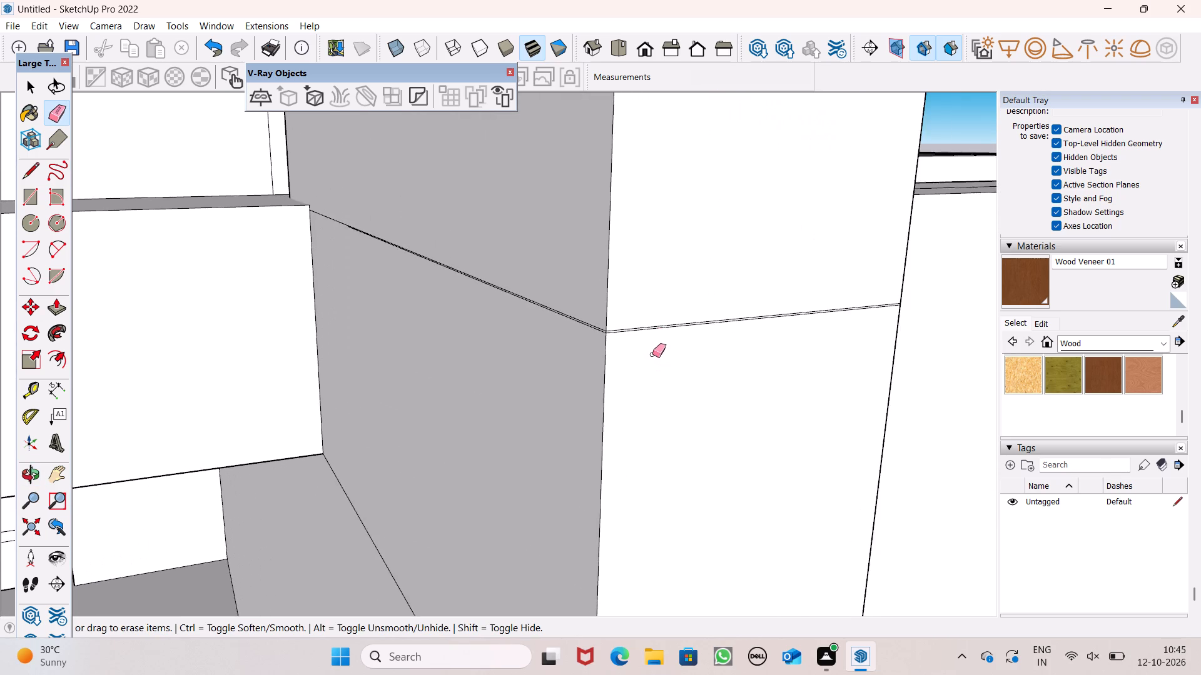
{"action": "scroll", "coordinate": [652, 354], "scroll_direction": "up", "scroll_amount": 7}
{"action": "left_click_drag", "start_coordinate": [609, 287], "coordinate": [607, 310]}
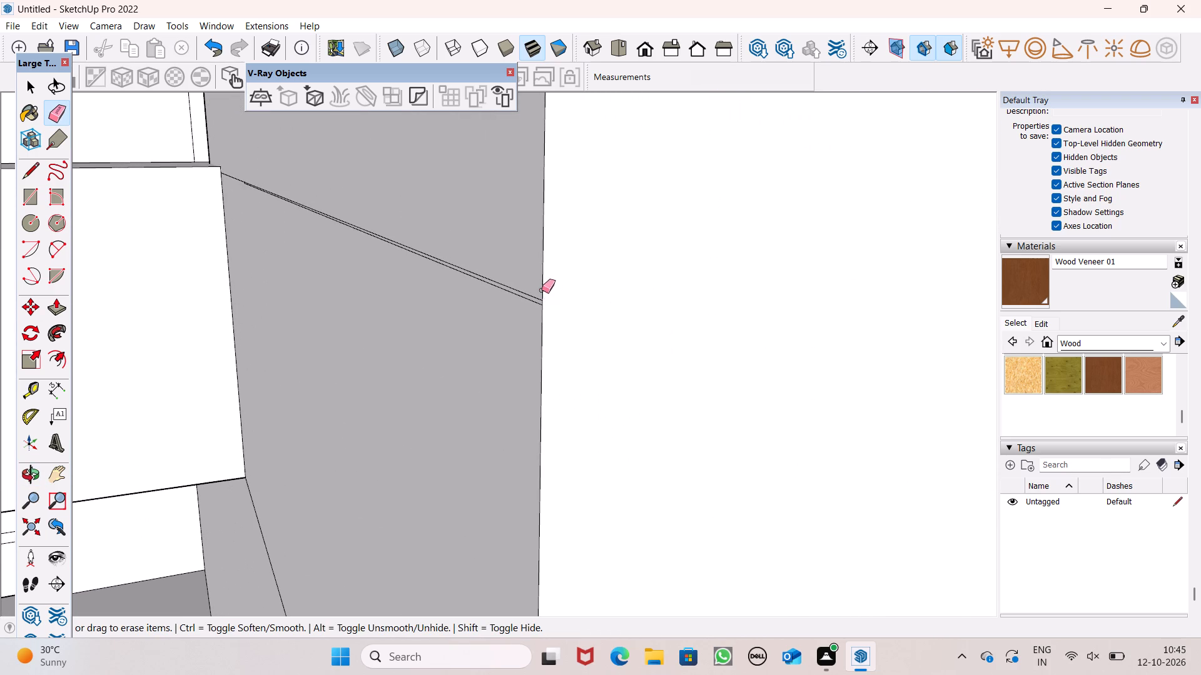
{"action": "left_click_drag", "start_coordinate": [525, 287], "coordinate": [515, 296]}
{"action": "scroll", "coordinate": [510, 277], "scroll_direction": "down", "scroll_amount": 20}
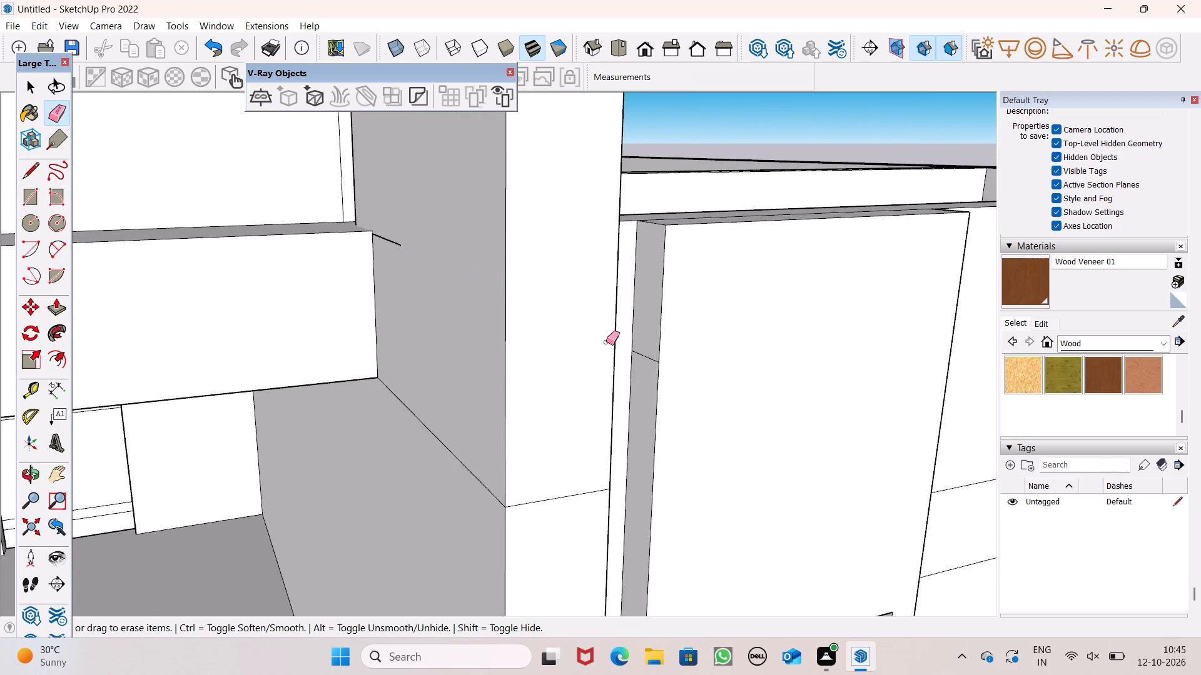
Erase the short leftover seam edges on the inner wall's opposite face, beside the adjoining lower wall's top.
{"action": "middle_click_drag", "start_coordinate": [607, 342], "coordinate": [301, 379]}
{"action": "scroll", "coordinate": [395, 286], "scroll_direction": "up", "scroll_amount": 7}
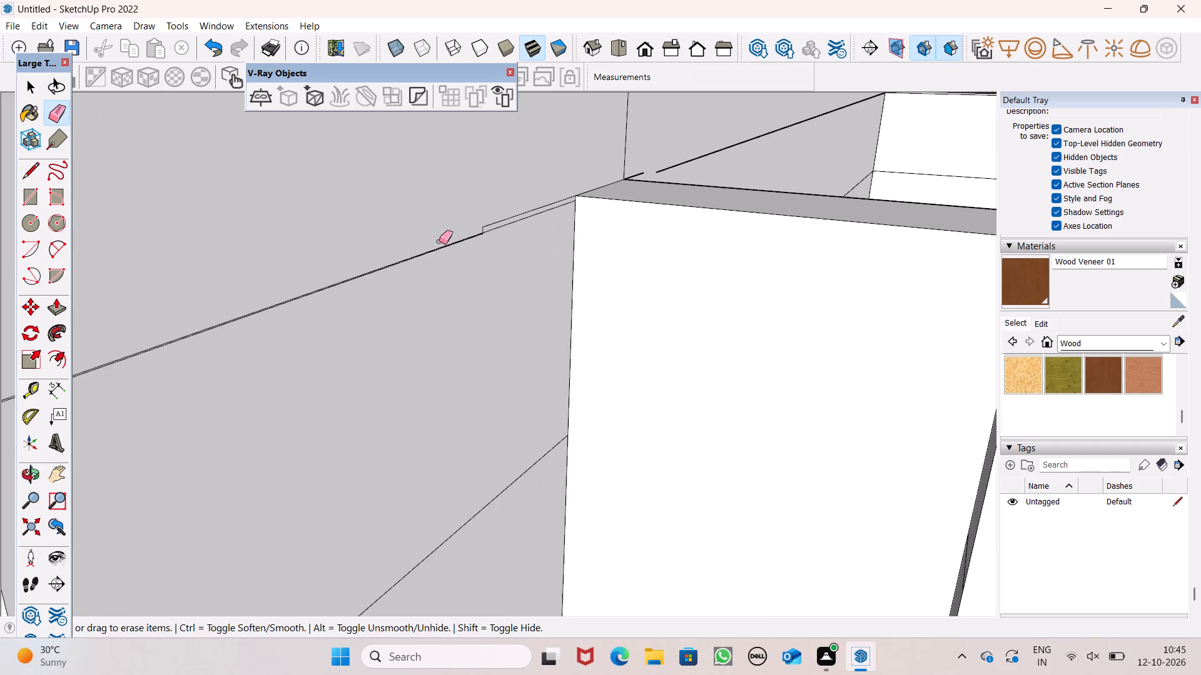
{"action": "left_click_drag", "start_coordinate": [475, 214], "coordinate": [493, 224]}
{"action": "left_click", "coordinate": [486, 222]}
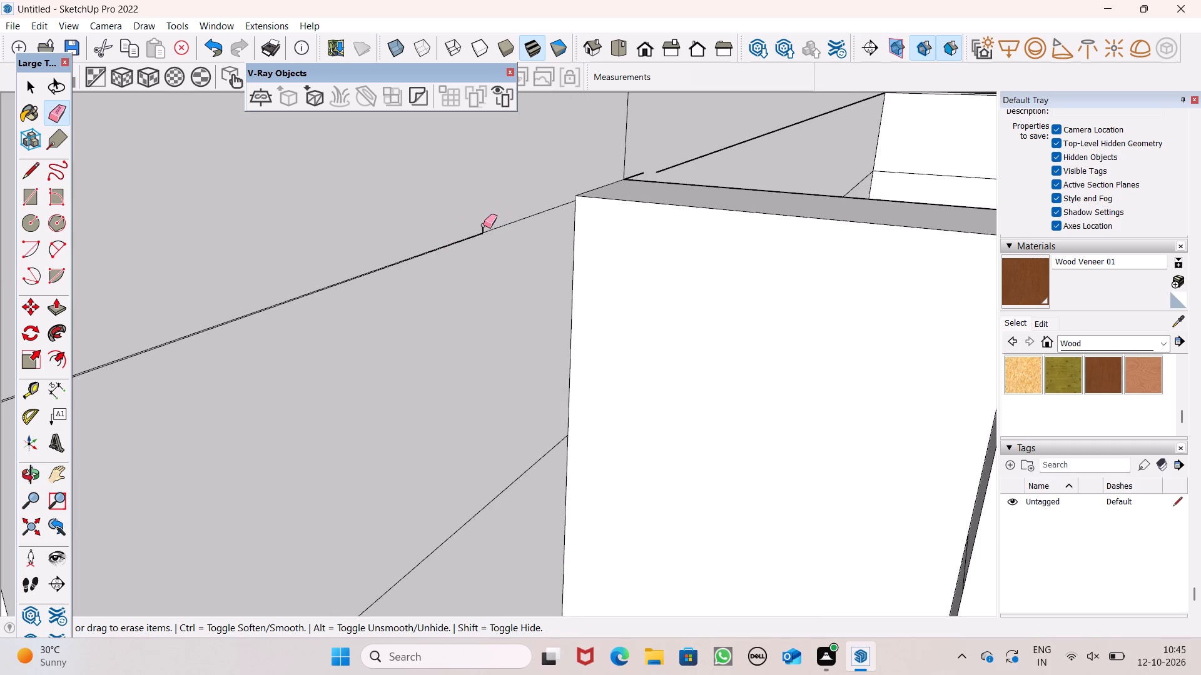
{"action": "key", "text": "space"}
Pull the recessed front of the outer side wall beside the second-lowest balcony forward 9 3/16".
{"action": "scroll", "coordinate": [490, 208], "scroll_direction": "down", "scroll_amount": 13}
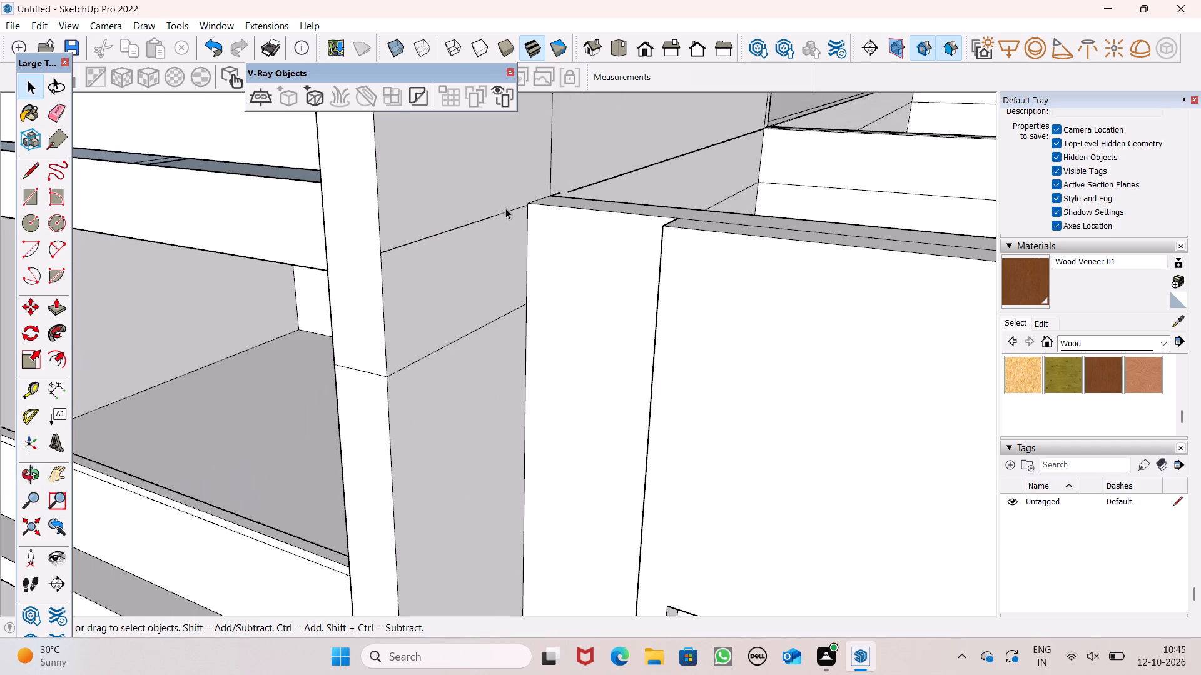
{"action": "scroll", "coordinate": [505, 208], "scroll_direction": "down", "scroll_amount": 18}
{"action": "middle_click_drag", "start_coordinate": [538, 263], "coordinate": [722, 285]}
{"action": "scroll", "coordinate": [670, 246], "scroll_direction": "down", "scroll_amount": 3}
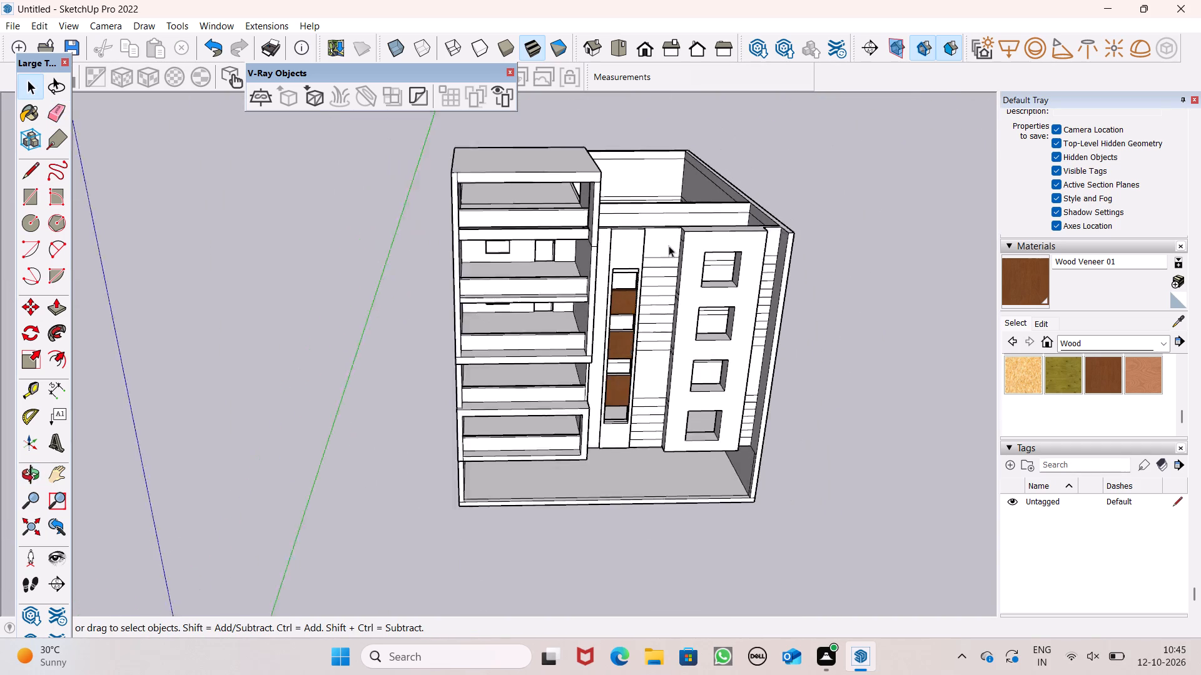
{"action": "scroll", "coordinate": [669, 246], "scroll_direction": "down", "scroll_amount": 2}
{"action": "middle_click_drag", "start_coordinate": [641, 249], "coordinate": [586, 289]}
{"action": "scroll", "coordinate": [587, 298], "scroll_direction": "up", "scroll_amount": 1}
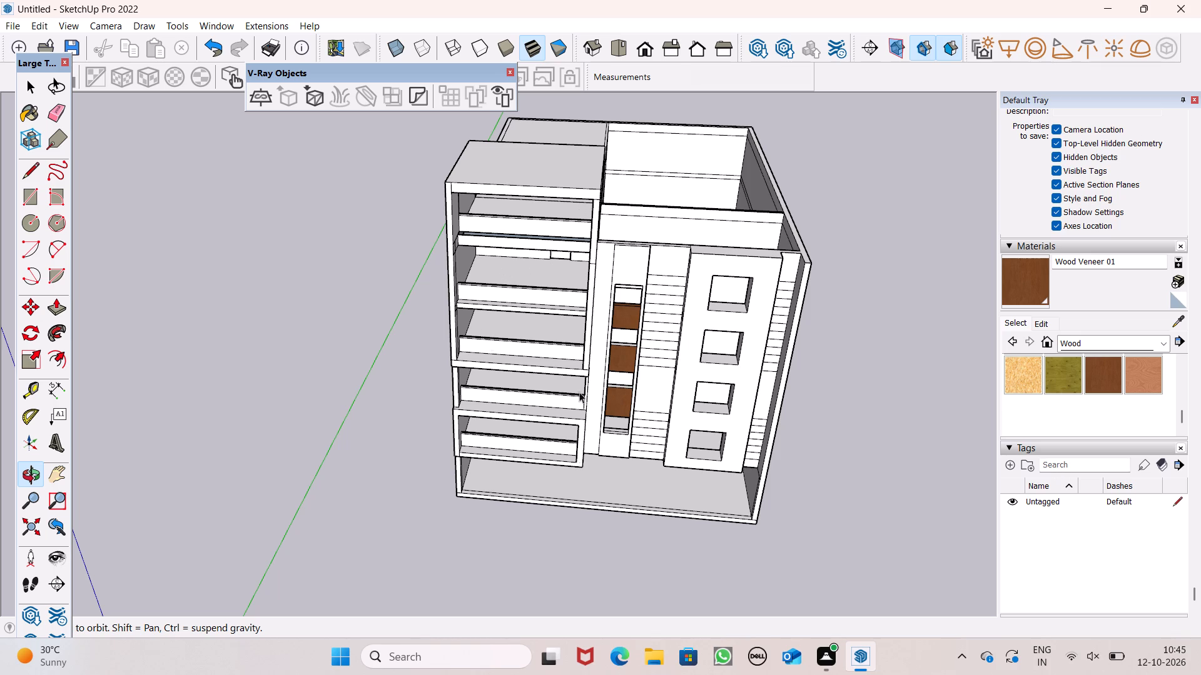
{"action": "scroll", "coordinate": [706, 481], "scroll_direction": "up", "scroll_amount": 5}
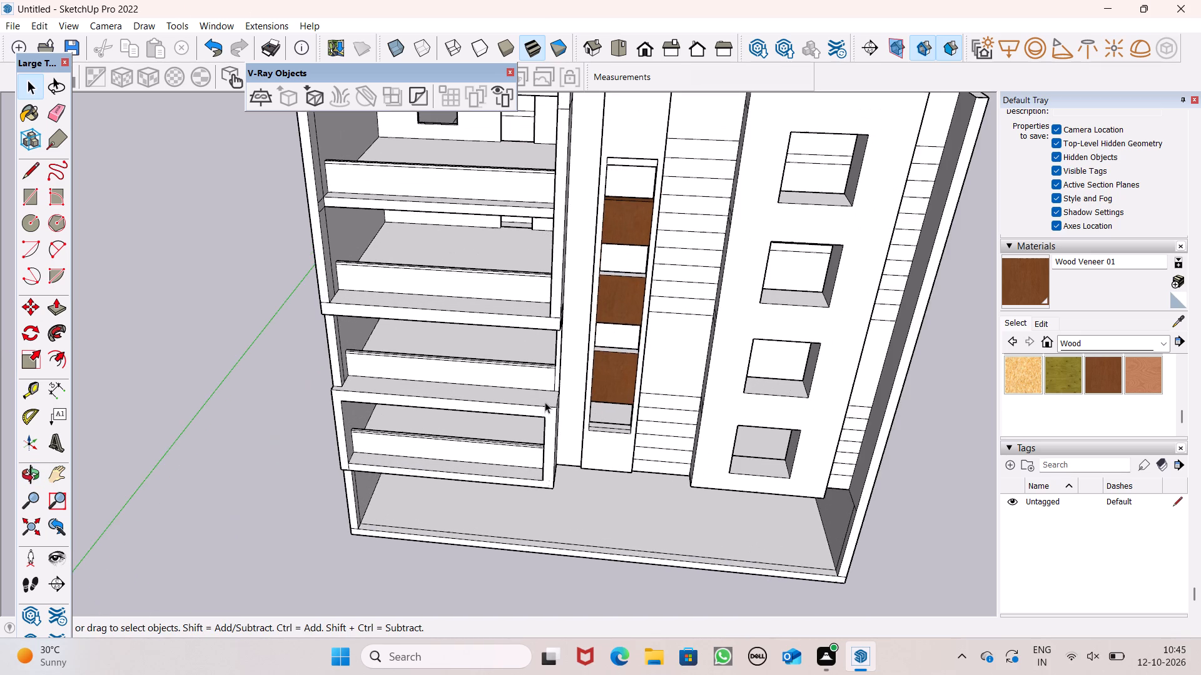
{"action": "scroll", "coordinate": [183, 279], "scroll_direction": "up", "scroll_amount": 8}
{"action": "scroll", "coordinate": [307, 281], "scroll_direction": "down", "scroll_amount": 4}
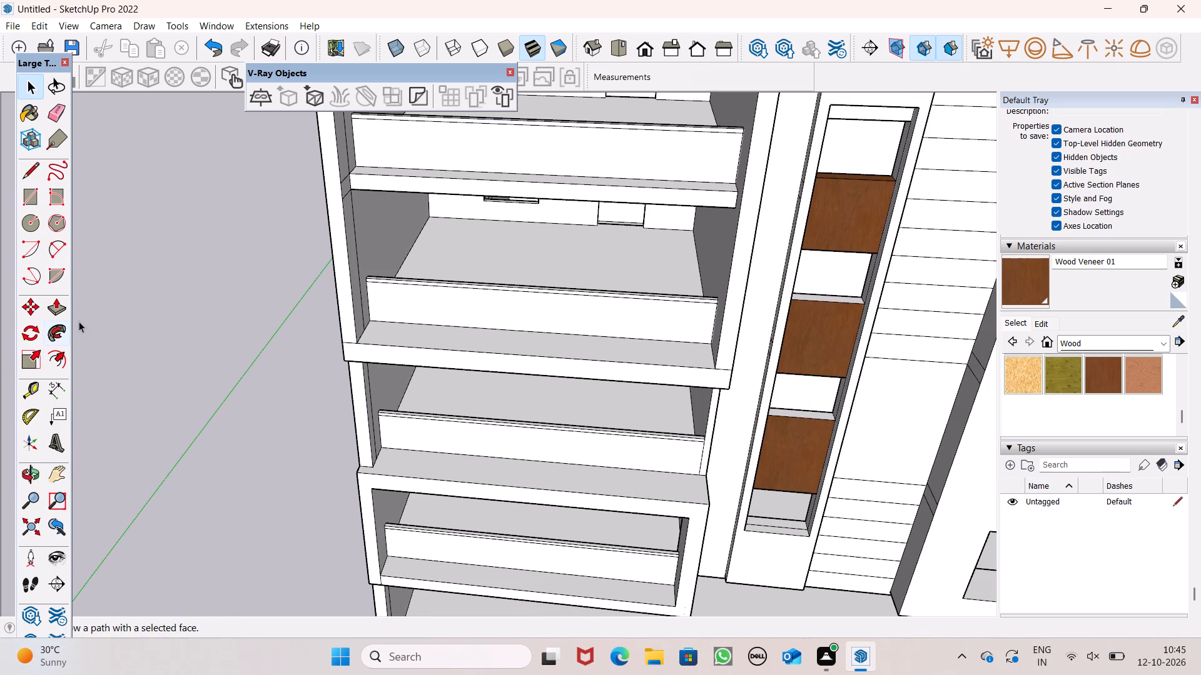
{"action": "left_click", "coordinate": [51, 314]}
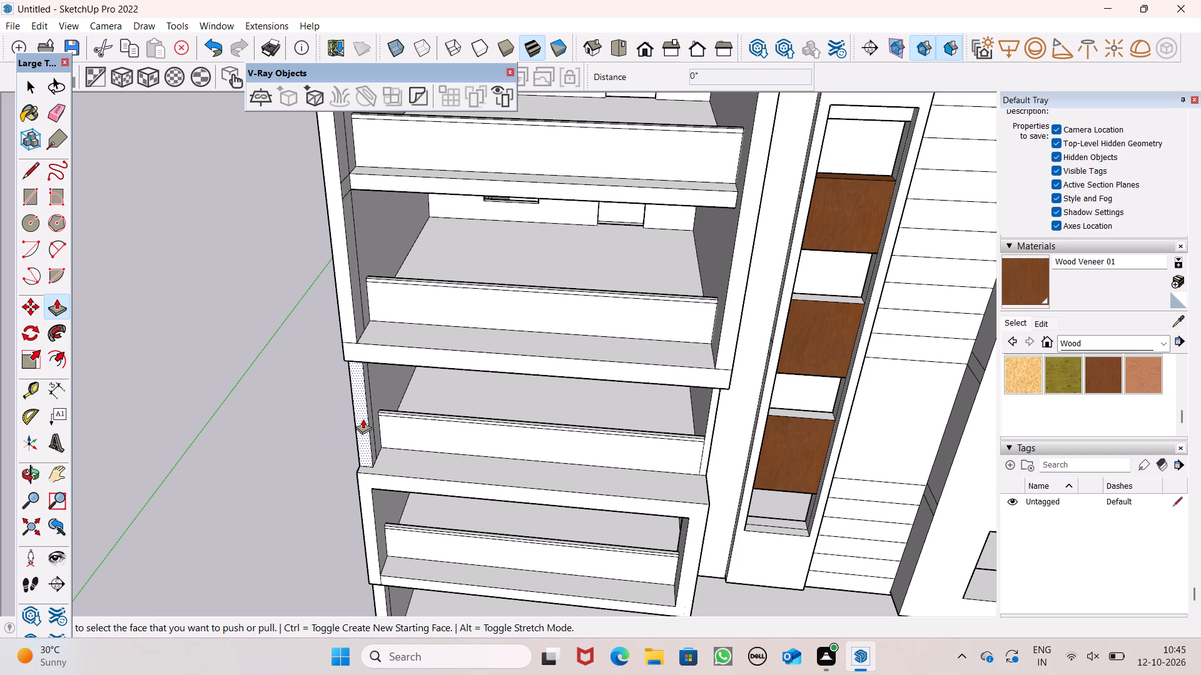
{"action": "left_click_drag", "start_coordinate": [363, 419], "coordinate": [355, 439]}
{"action": "scroll", "coordinate": [352, 427], "scroll_direction": "down", "scroll_amount": 1}
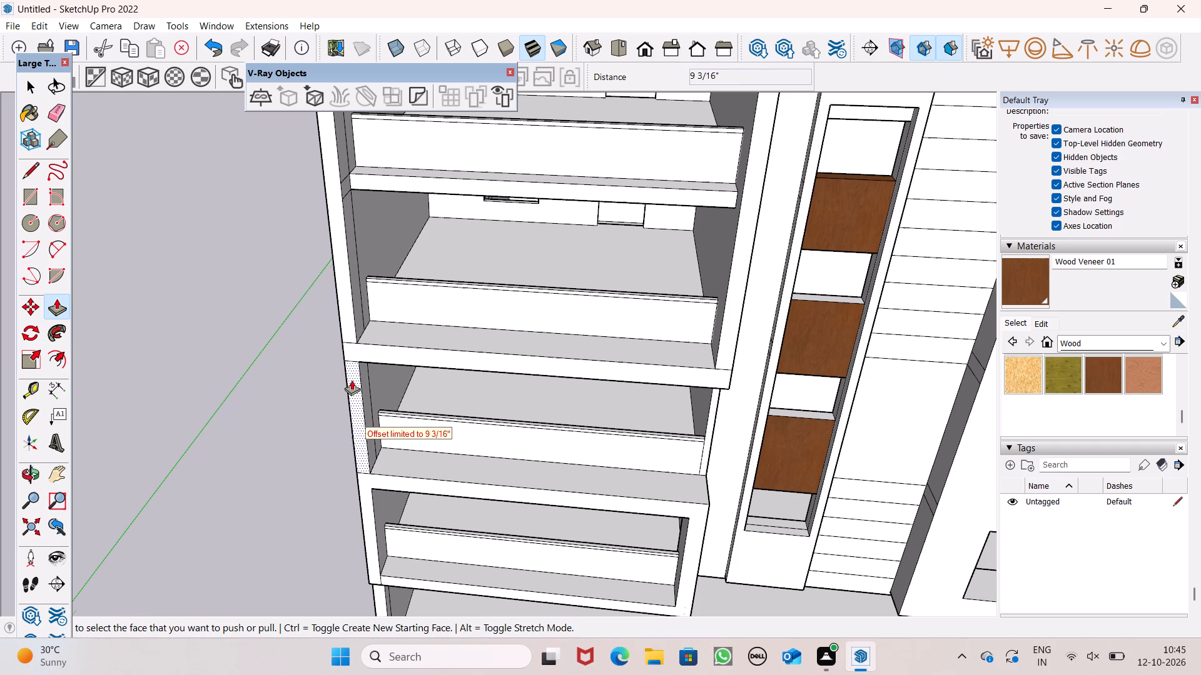
{"action": "scroll", "coordinate": [347, 351], "scroll_direction": "up", "scroll_amount": 7}
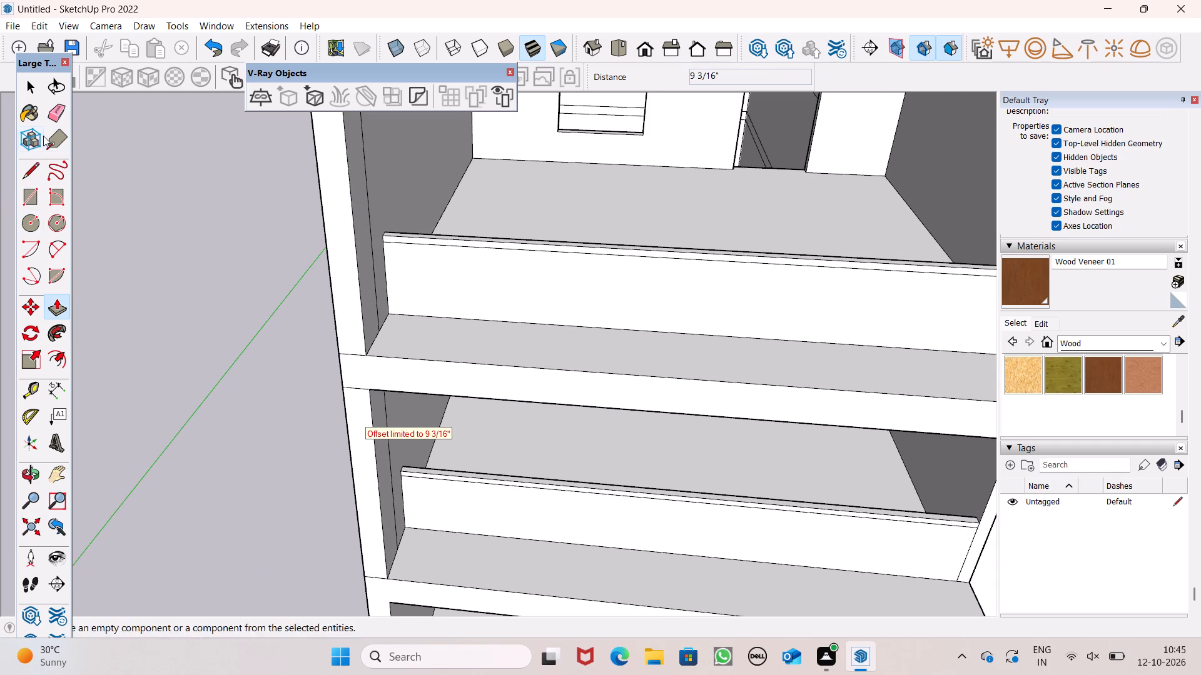
Erase the two seam edges where the slab above the second-lowest balcony meets the outer side wall's front.
{"action": "left_click", "coordinate": [56, 117]}
{"action": "scroll", "coordinate": [275, 356], "scroll_direction": "up", "scroll_amount": 2}
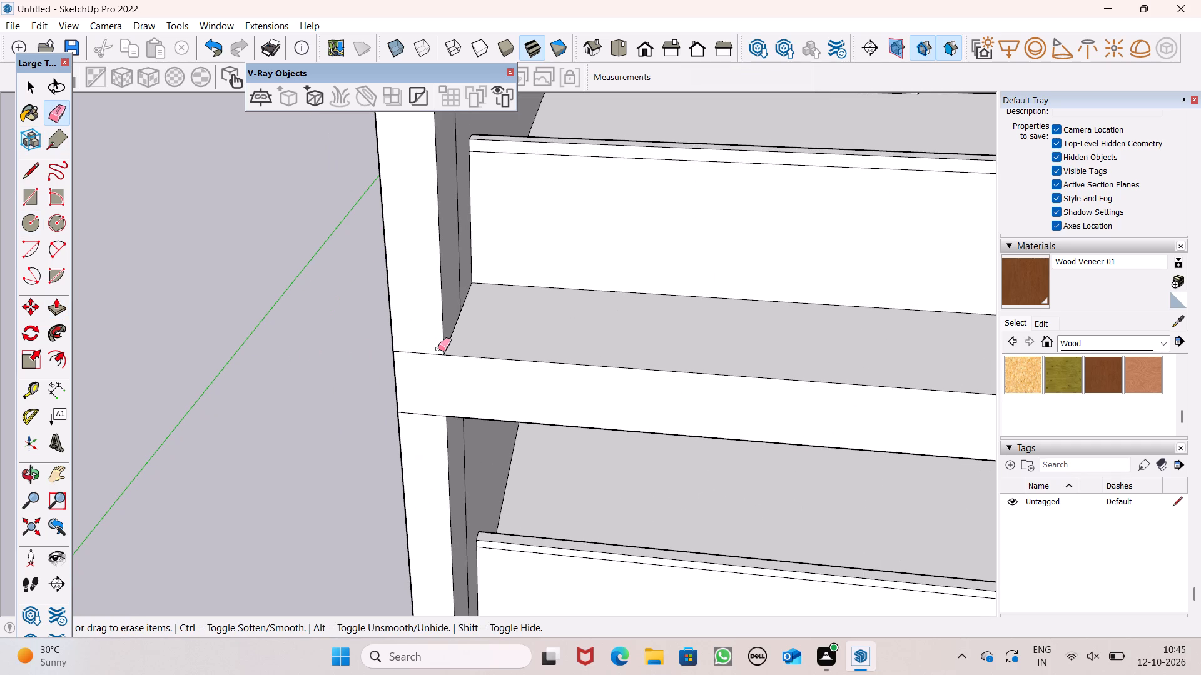
{"action": "left_click_drag", "start_coordinate": [422, 354], "coordinate": [423, 370]}
{"action": "left_click_drag", "start_coordinate": [422, 396], "coordinate": [428, 426]}
{"action": "scroll", "coordinate": [407, 439], "scroll_direction": "down", "scroll_amount": 6}
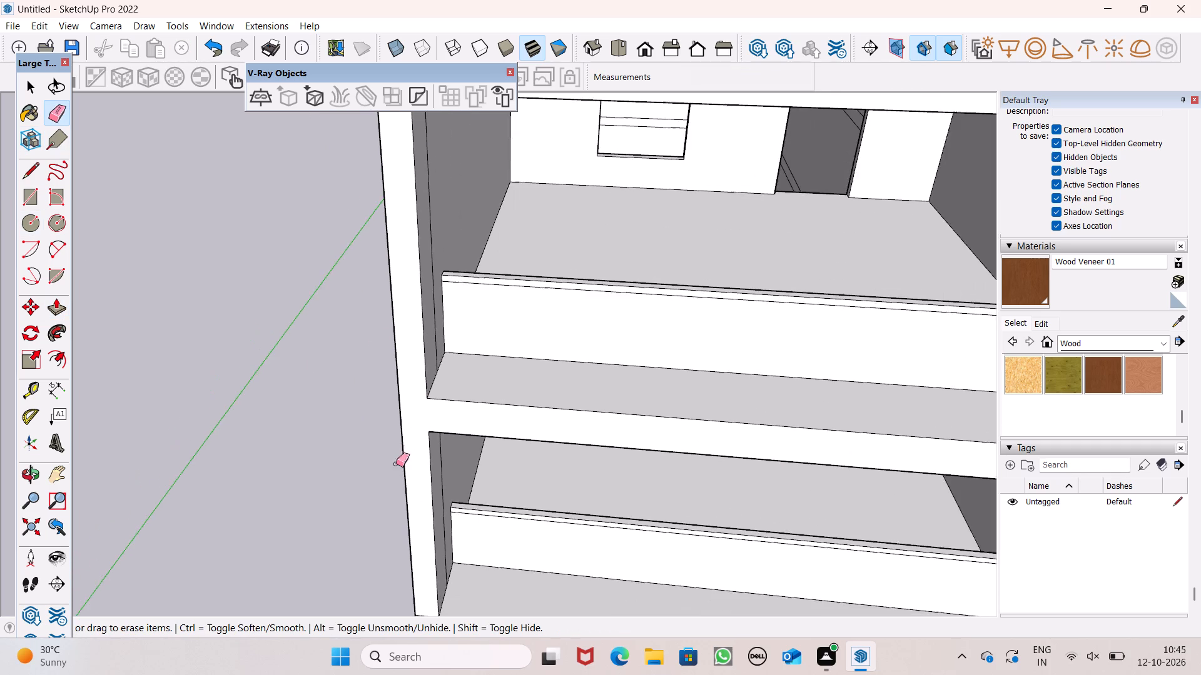
Erase the seam edge on the outer side wall's front at the top of the lowest balcony frame.
{"action": "scroll", "coordinate": [412, 475], "scroll_direction": "down", "scroll_amount": 7}
{"action": "scroll", "coordinate": [420, 386], "scroll_direction": "down", "scroll_amount": 6}
{"action": "middle_click_drag", "start_coordinate": [447, 492], "coordinate": [369, 487]}
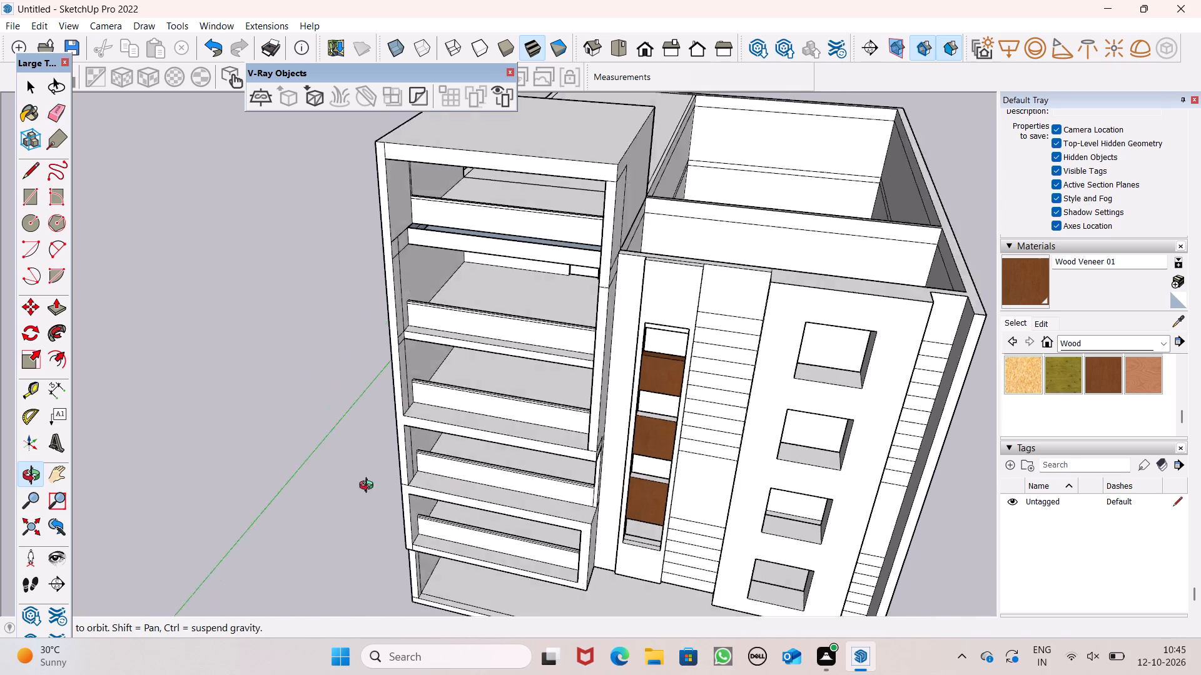
{"action": "middle_click_drag", "start_coordinate": [369, 487], "coordinate": [500, 406]}
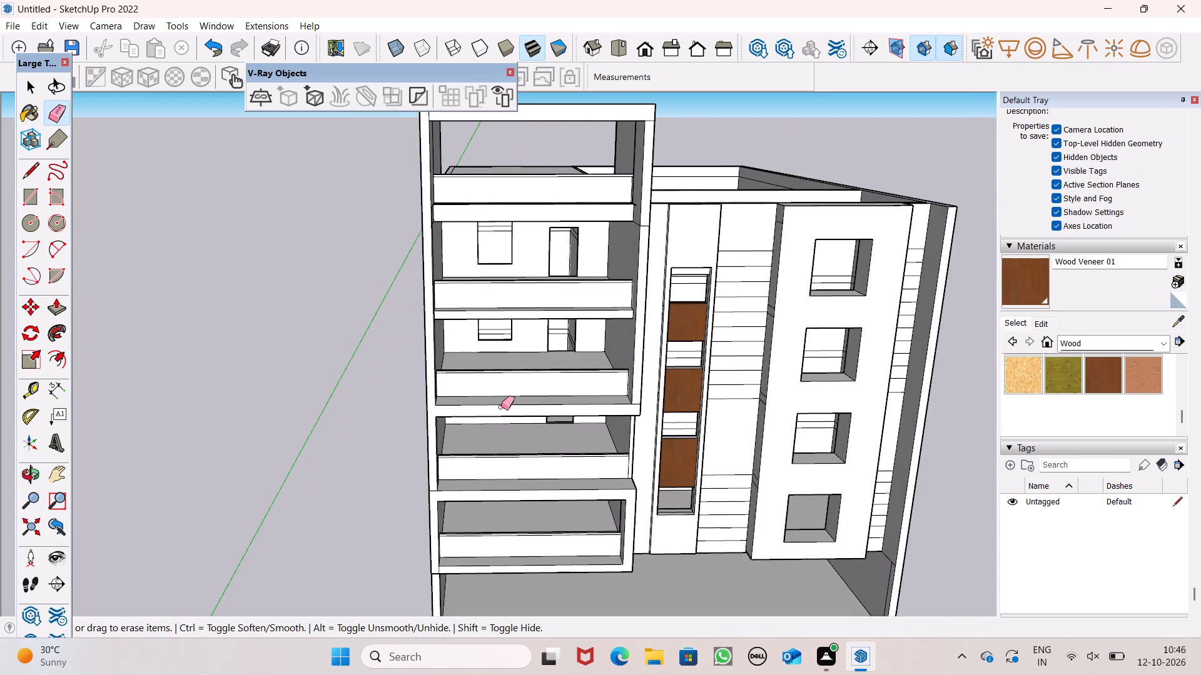
{"action": "scroll", "coordinate": [512, 474], "scroll_direction": "down", "scroll_amount": 1}
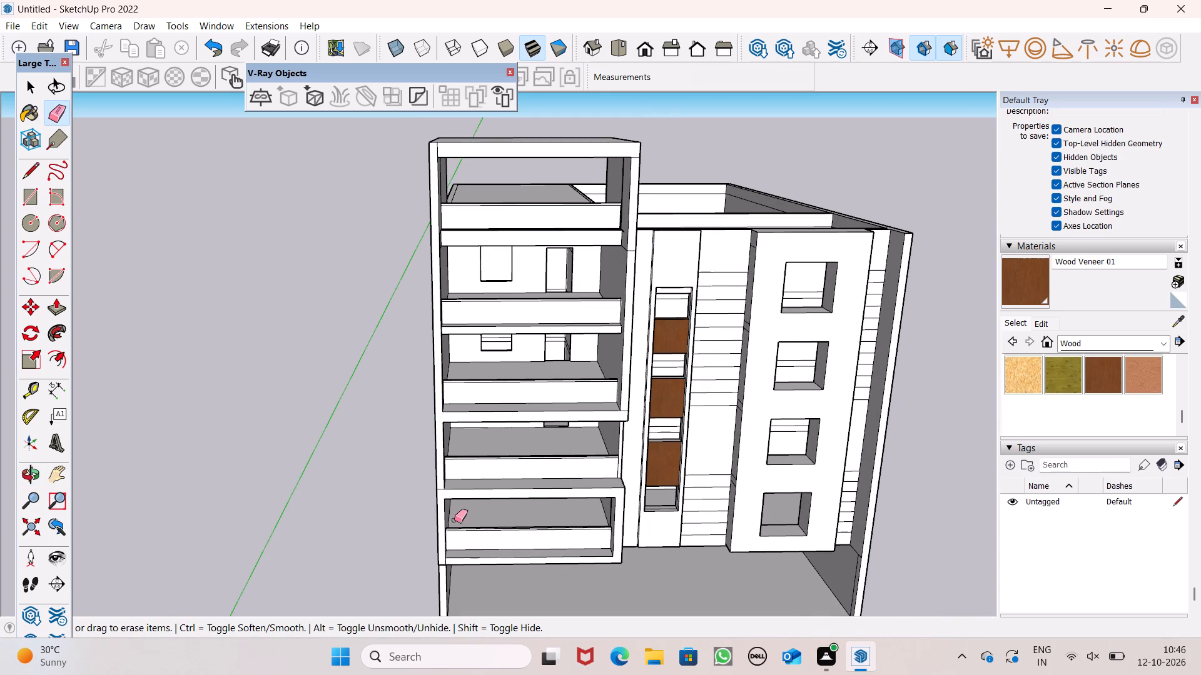
{"action": "scroll", "coordinate": [443, 519], "scroll_direction": "up", "scroll_amount": 7}
{"action": "left_click_drag", "start_coordinate": [437, 457], "coordinate": [438, 472]}
{"action": "scroll", "coordinate": [425, 437], "scroll_direction": "down", "scroll_amount": 4}
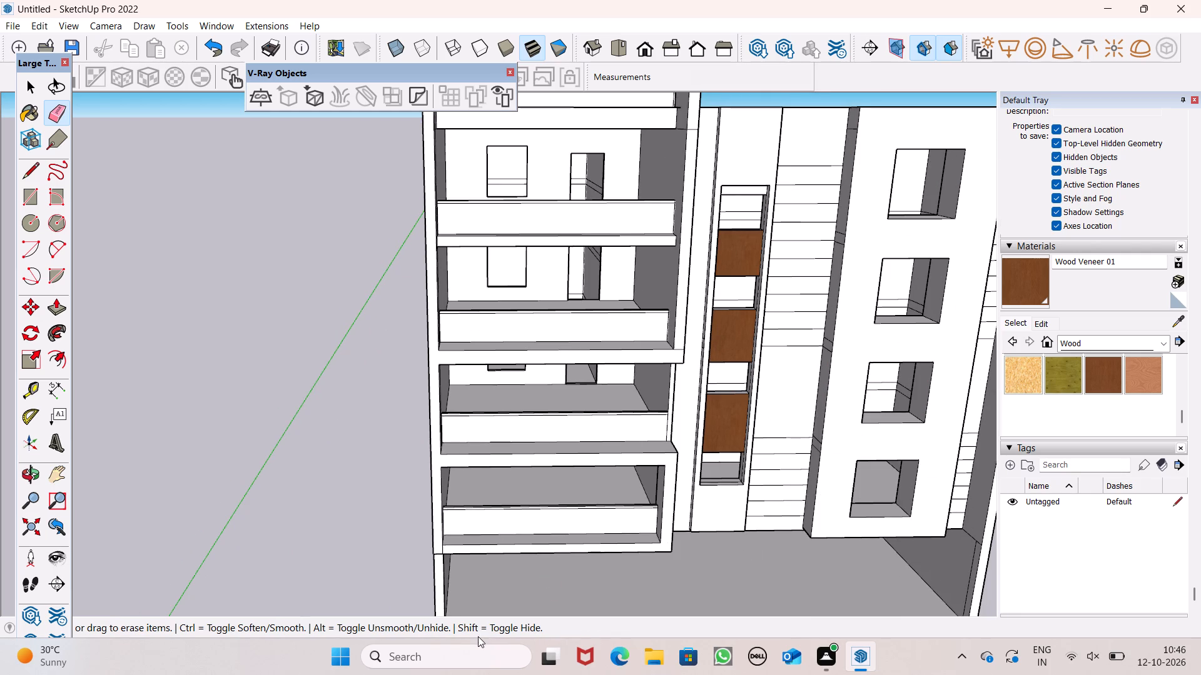
Draw a 1' line across the outer side wall's front, level with the top of the lowest balcony frame.
{"action": "scroll", "coordinate": [474, 646], "scroll_direction": "up", "scroll_amount": 1}
{"action": "scroll", "coordinate": [440, 571], "scroll_direction": "up", "scroll_amount": 5}
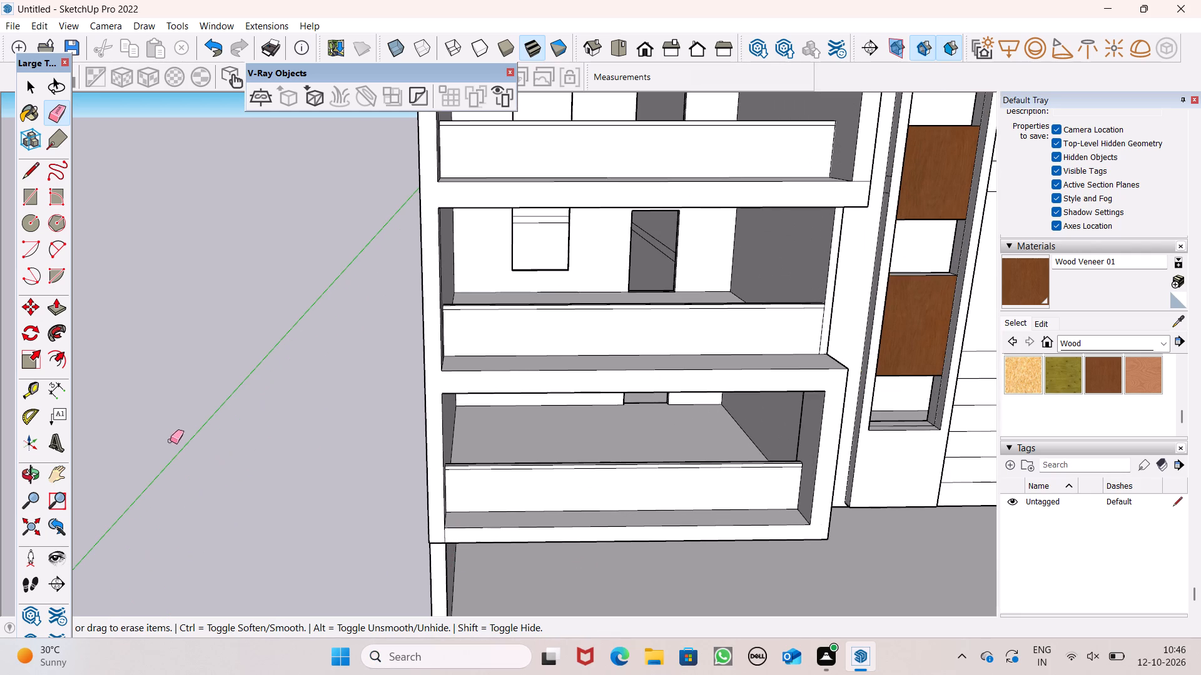
{"action": "scroll", "coordinate": [535, 441], "scroll_direction": "down", "scroll_amount": 5}
{"action": "middle_click_drag", "start_coordinate": [611, 508], "coordinate": [626, 482]}
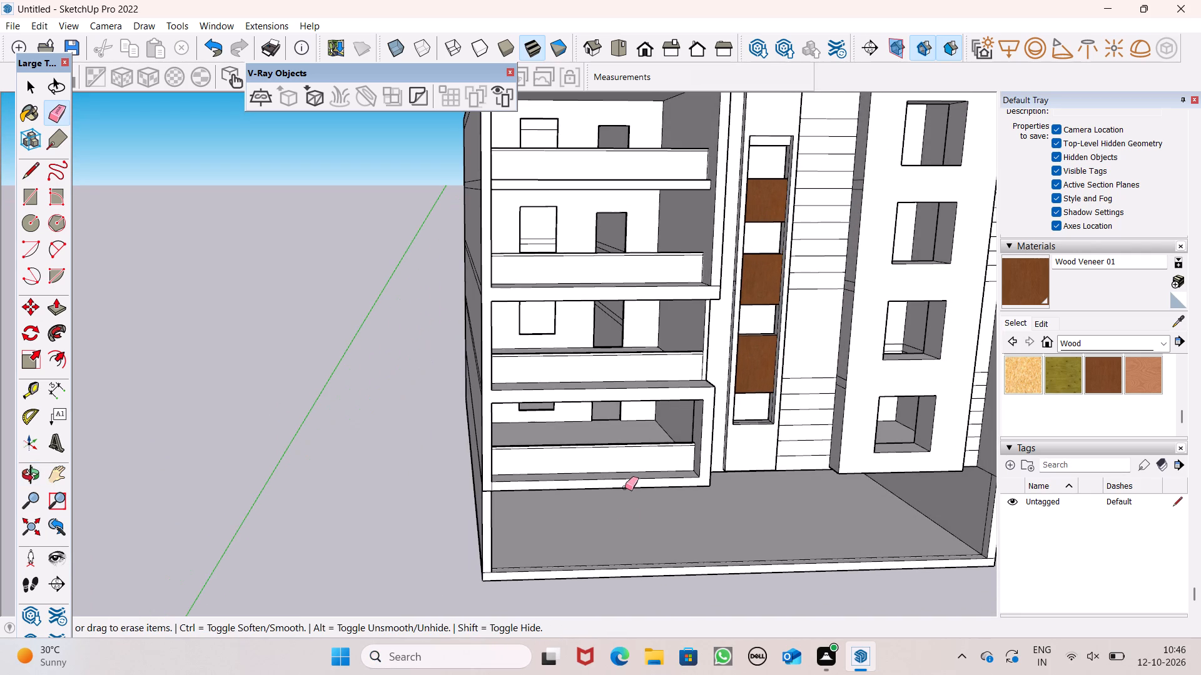
{"action": "scroll", "coordinate": [626, 532], "scroll_direction": "down", "scroll_amount": 2}
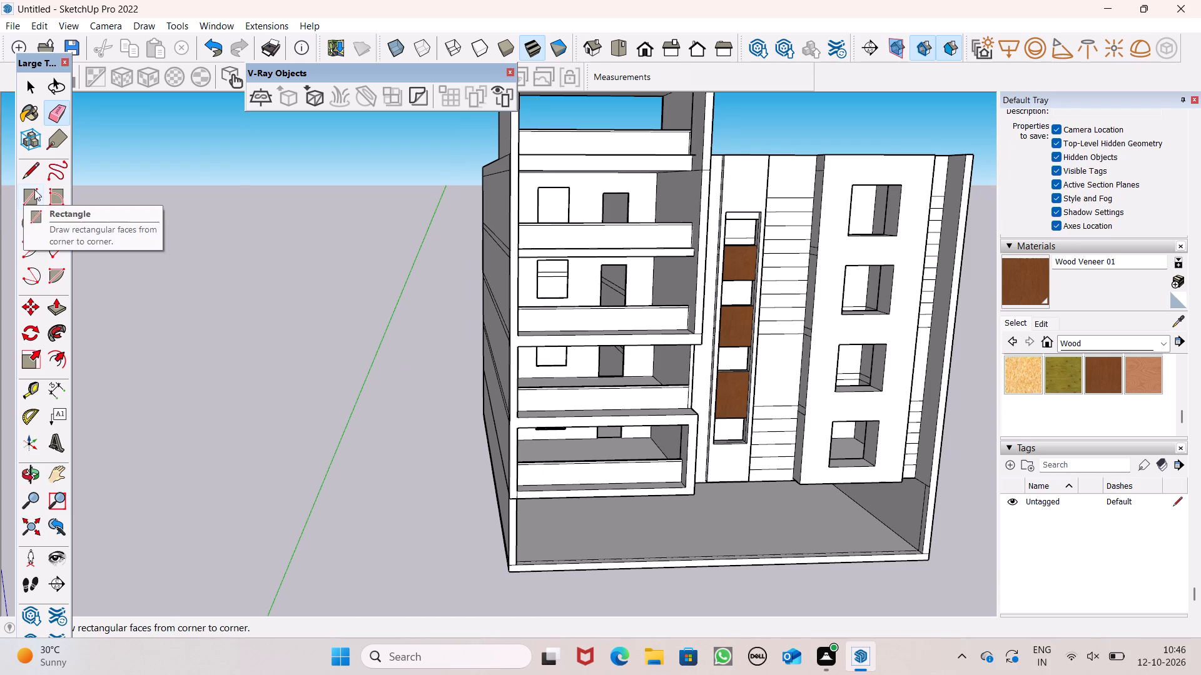
{"action": "left_click", "coordinate": [41, 169]}
{"action": "scroll", "coordinate": [562, 309], "scroll_direction": "down", "scroll_amount": 1}
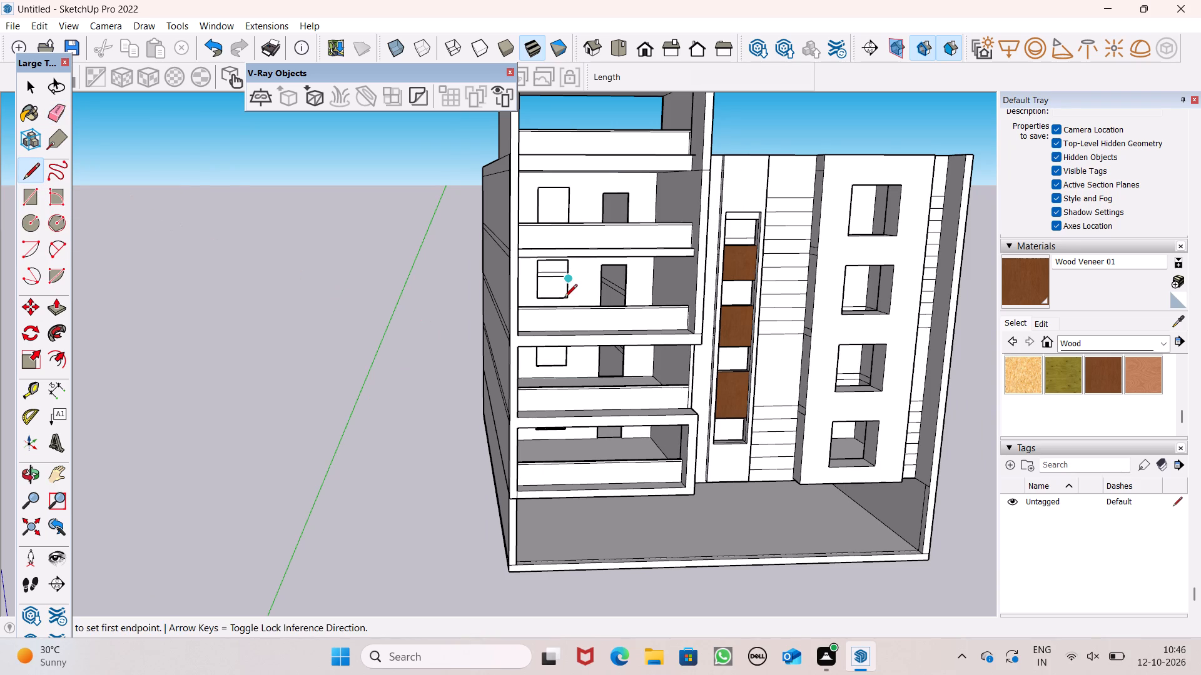
{"action": "scroll", "coordinate": [564, 298], "scroll_direction": "down", "scroll_amount": 2}
{"action": "scroll", "coordinate": [668, 335], "scroll_direction": "up", "scroll_amount": 3}
{"action": "middle_click_drag", "start_coordinate": [629, 414], "coordinate": [299, 437]}
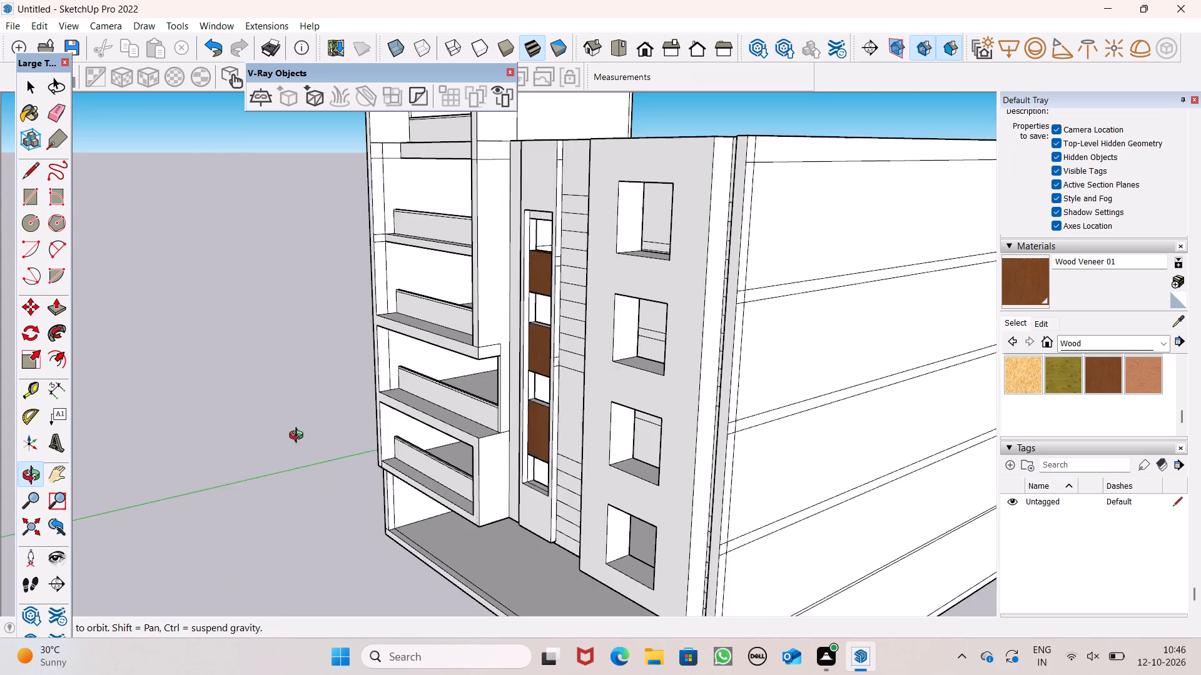
{"action": "middle_click_drag", "start_coordinate": [299, 437], "coordinate": [477, 386]}
{"action": "scroll", "coordinate": [364, 467], "scroll_direction": "down", "scroll_amount": 3}
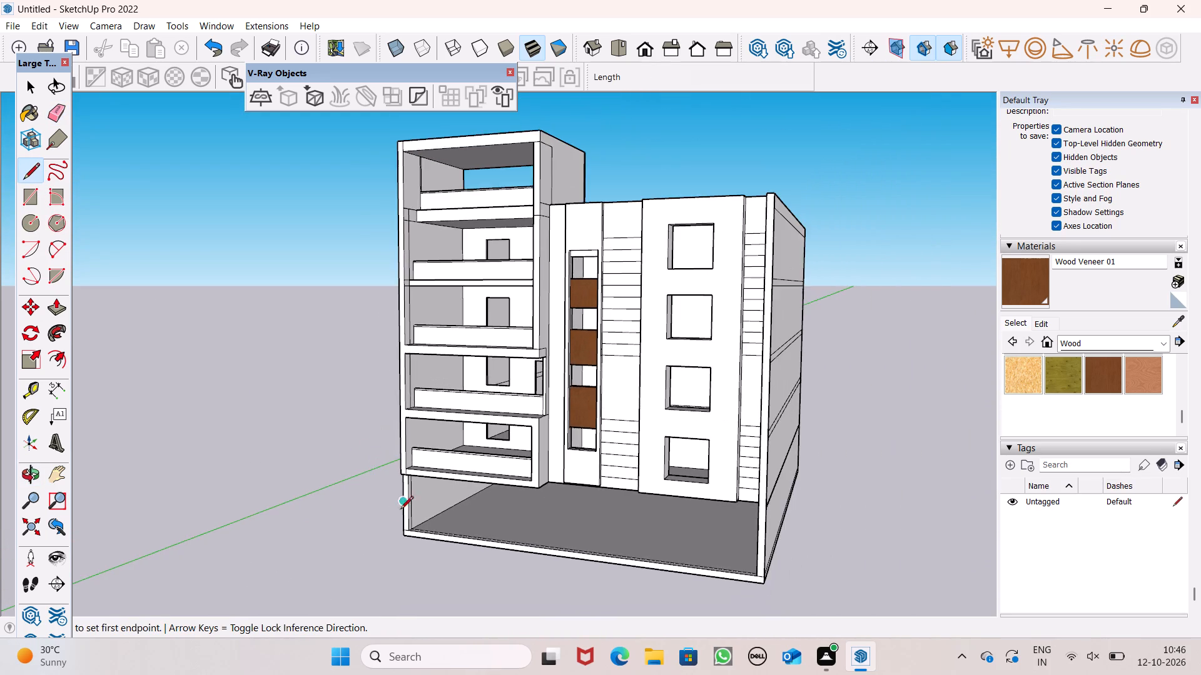
{"action": "middle_click_drag", "start_coordinate": [400, 511], "coordinate": [539, 506]}
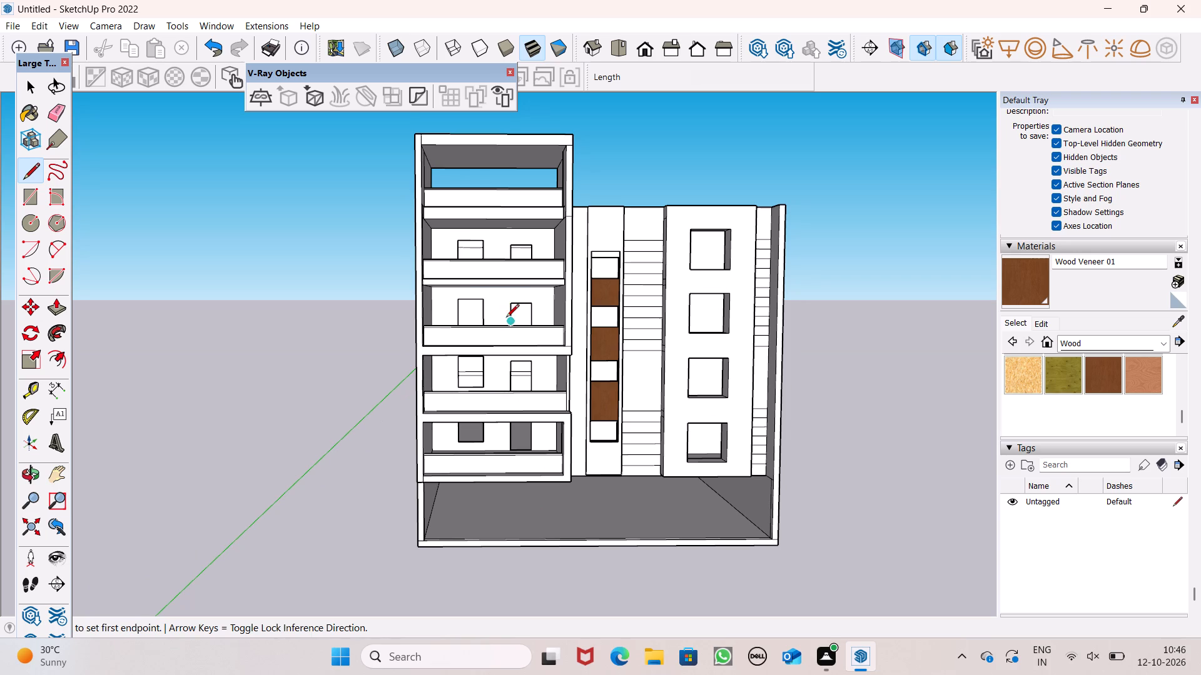
{"action": "scroll", "coordinate": [417, 432], "scroll_direction": "up", "scroll_amount": 2}
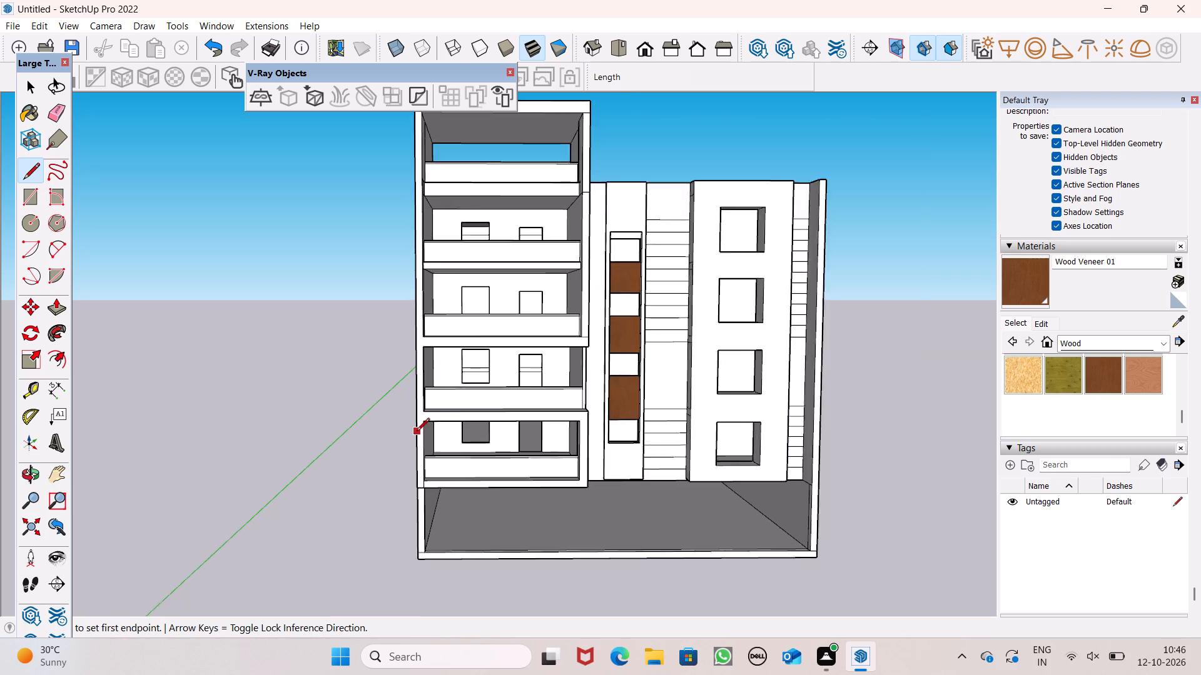
{"action": "scroll", "coordinate": [417, 432], "scroll_direction": "up", "scroll_amount": 9}
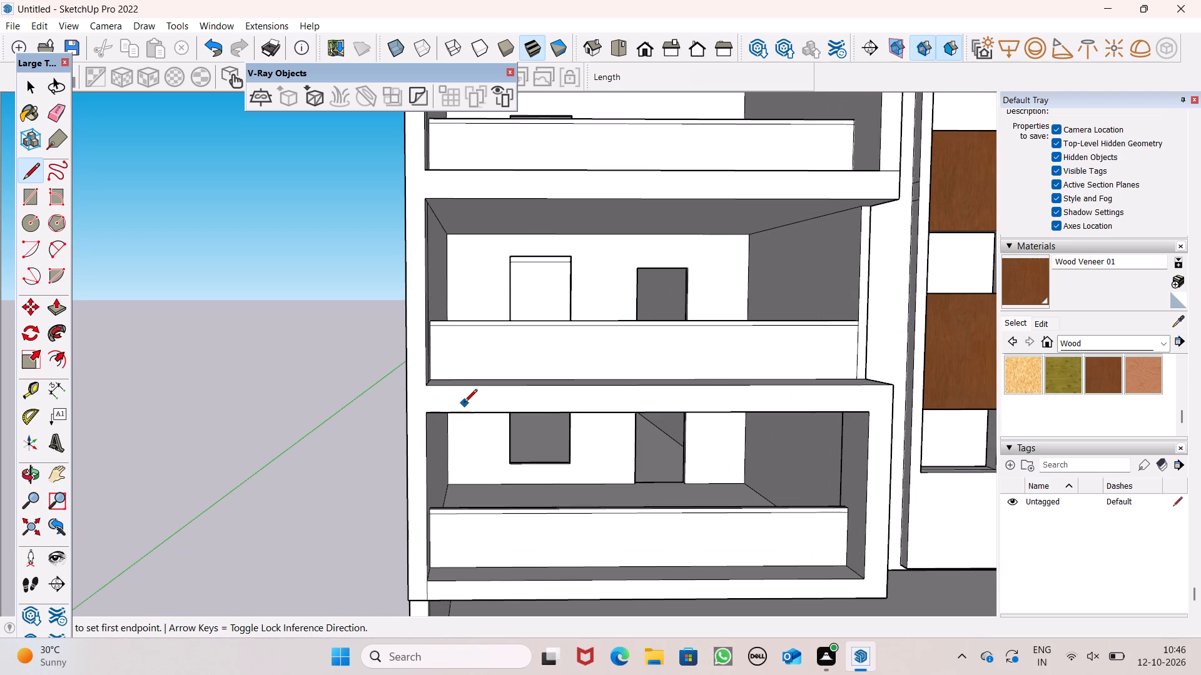
{"action": "scroll", "coordinate": [464, 402], "scroll_direction": "down", "scroll_amount": 1}
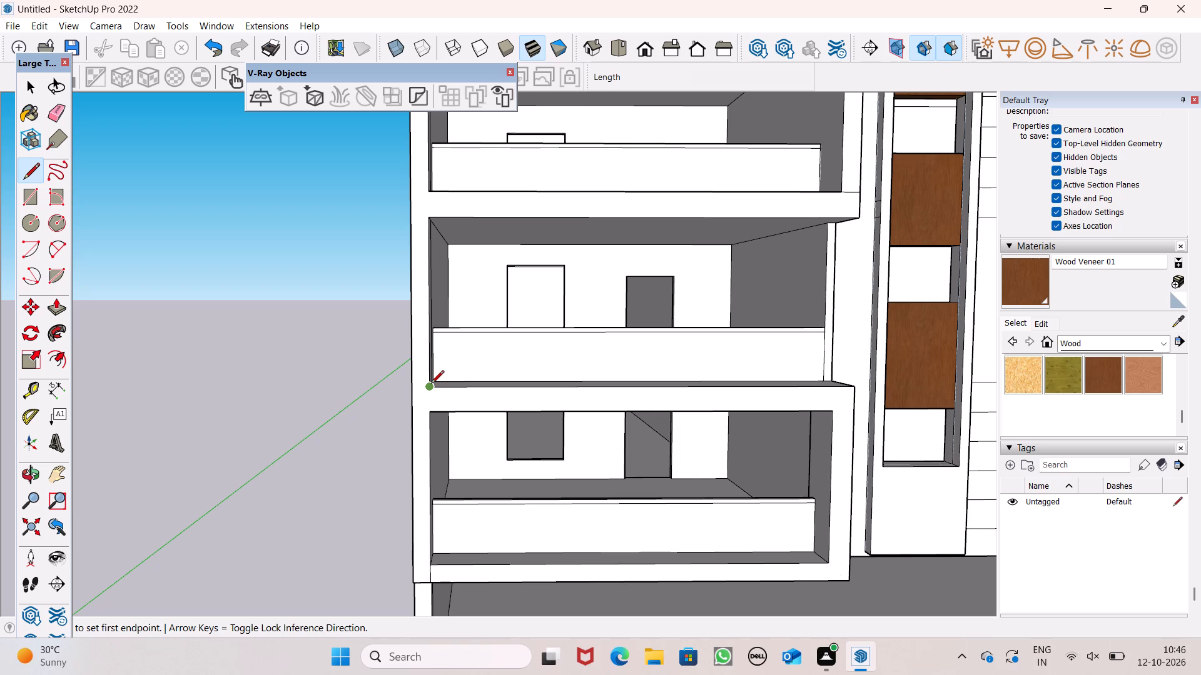
{"action": "left_click", "coordinate": [431, 384]}
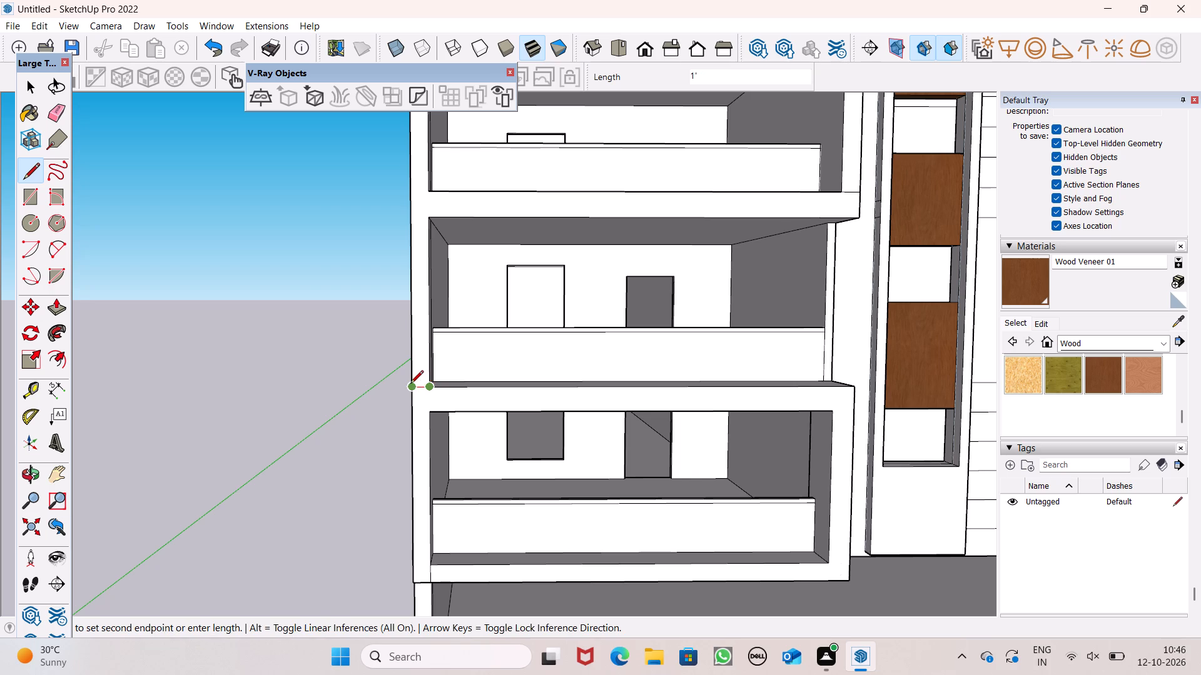
{"action": "left_click", "coordinate": [410, 384]}
{"action": "scroll", "coordinate": [269, 391], "scroll_direction": "down", "scroll_amount": 6}
{"action": "key", "text": "space"}
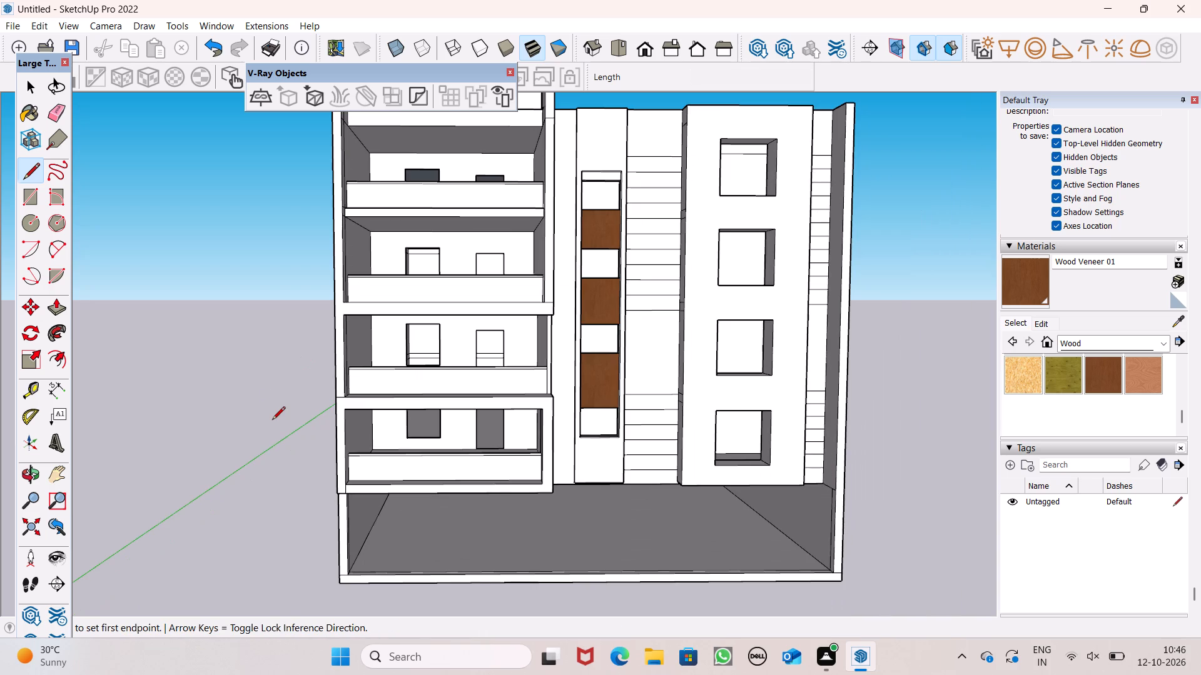
{"action": "key", "text": "space"}
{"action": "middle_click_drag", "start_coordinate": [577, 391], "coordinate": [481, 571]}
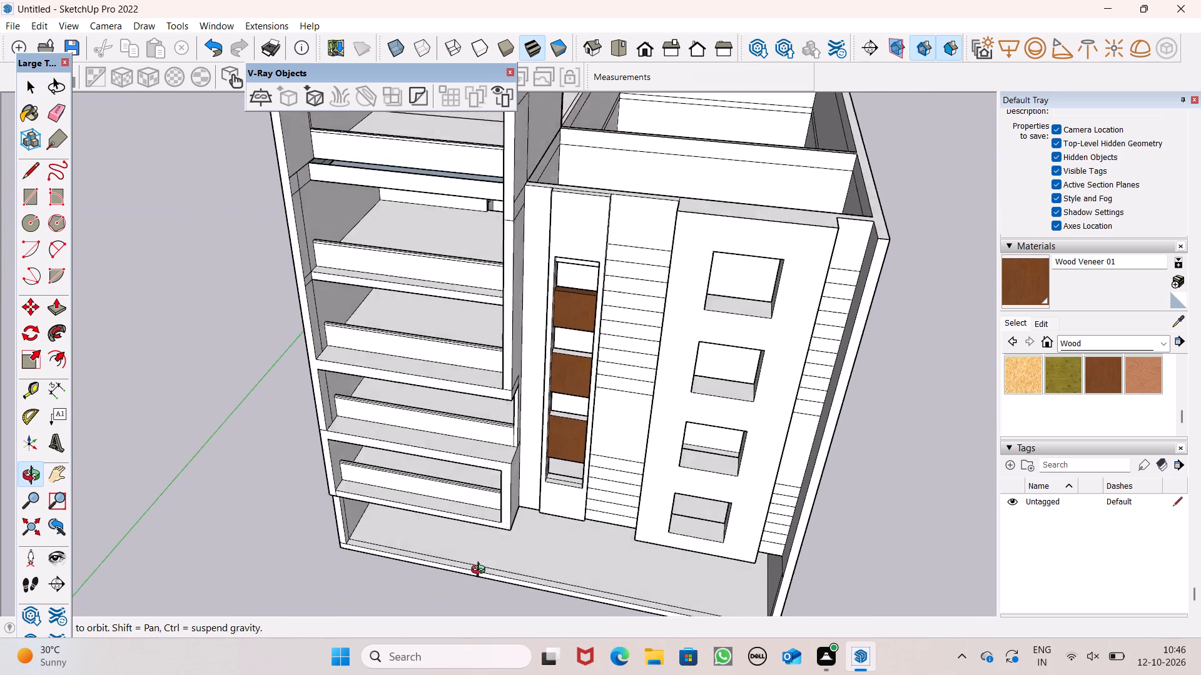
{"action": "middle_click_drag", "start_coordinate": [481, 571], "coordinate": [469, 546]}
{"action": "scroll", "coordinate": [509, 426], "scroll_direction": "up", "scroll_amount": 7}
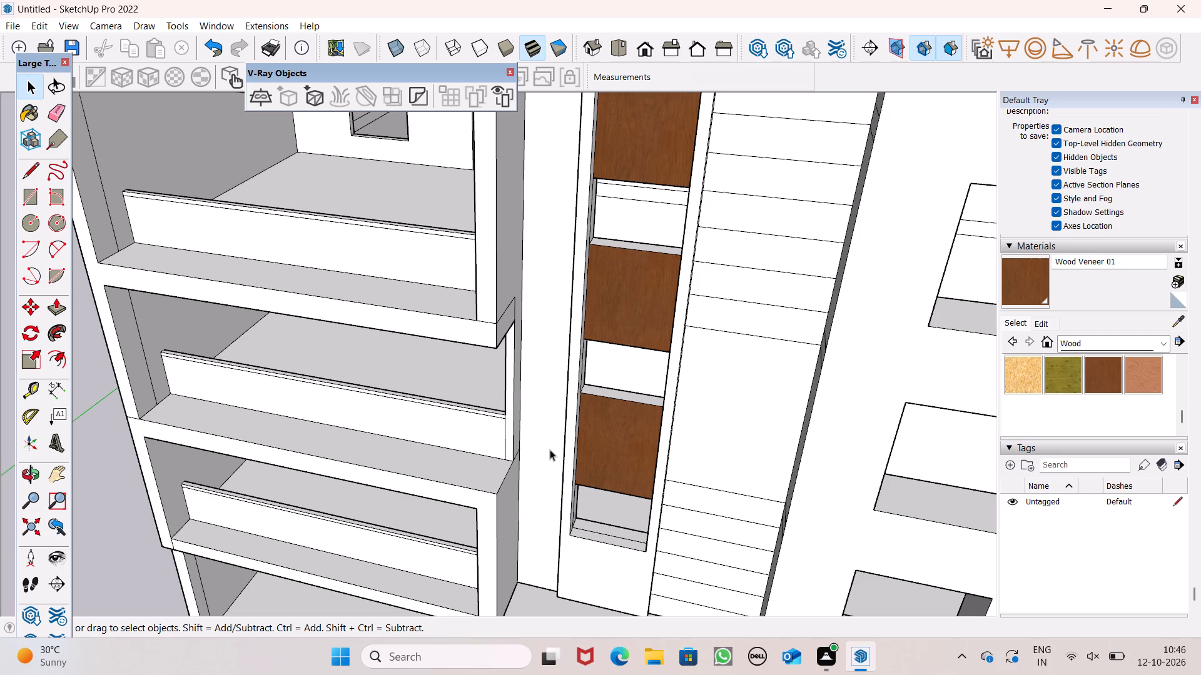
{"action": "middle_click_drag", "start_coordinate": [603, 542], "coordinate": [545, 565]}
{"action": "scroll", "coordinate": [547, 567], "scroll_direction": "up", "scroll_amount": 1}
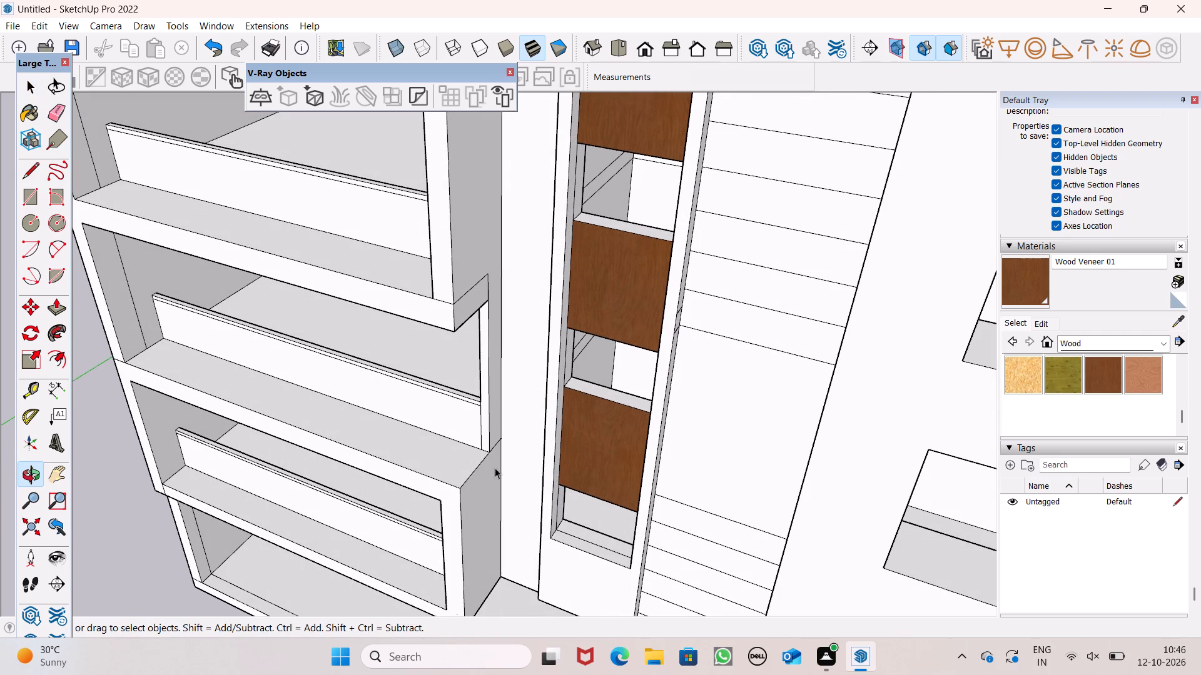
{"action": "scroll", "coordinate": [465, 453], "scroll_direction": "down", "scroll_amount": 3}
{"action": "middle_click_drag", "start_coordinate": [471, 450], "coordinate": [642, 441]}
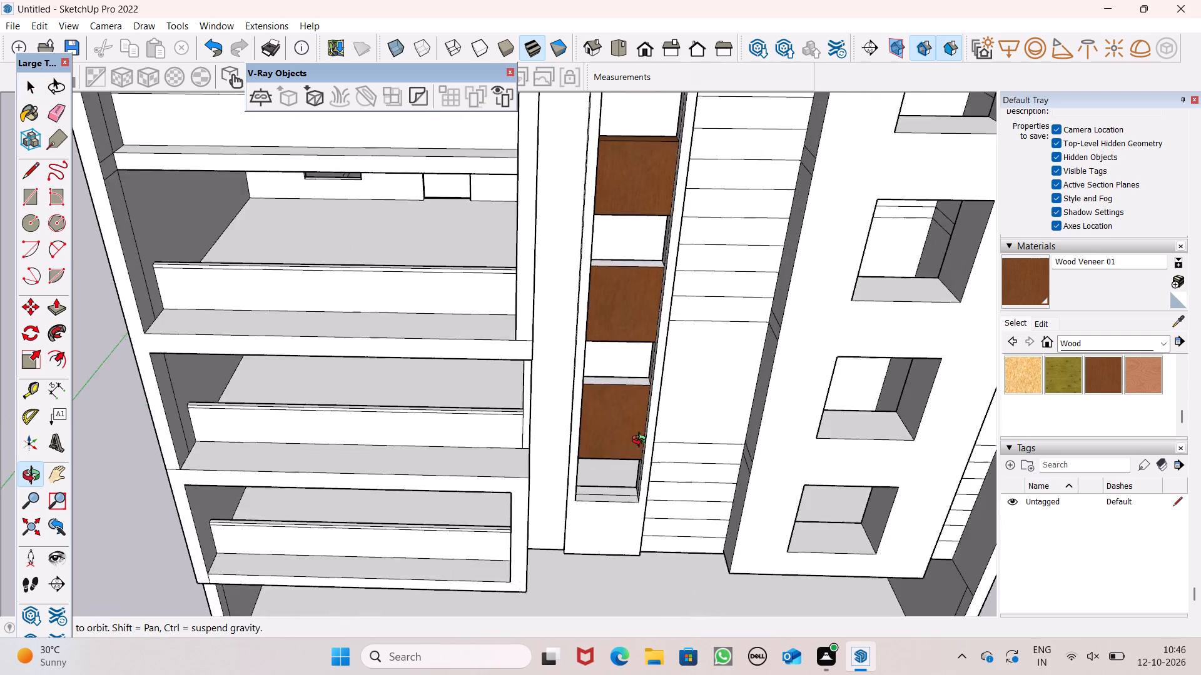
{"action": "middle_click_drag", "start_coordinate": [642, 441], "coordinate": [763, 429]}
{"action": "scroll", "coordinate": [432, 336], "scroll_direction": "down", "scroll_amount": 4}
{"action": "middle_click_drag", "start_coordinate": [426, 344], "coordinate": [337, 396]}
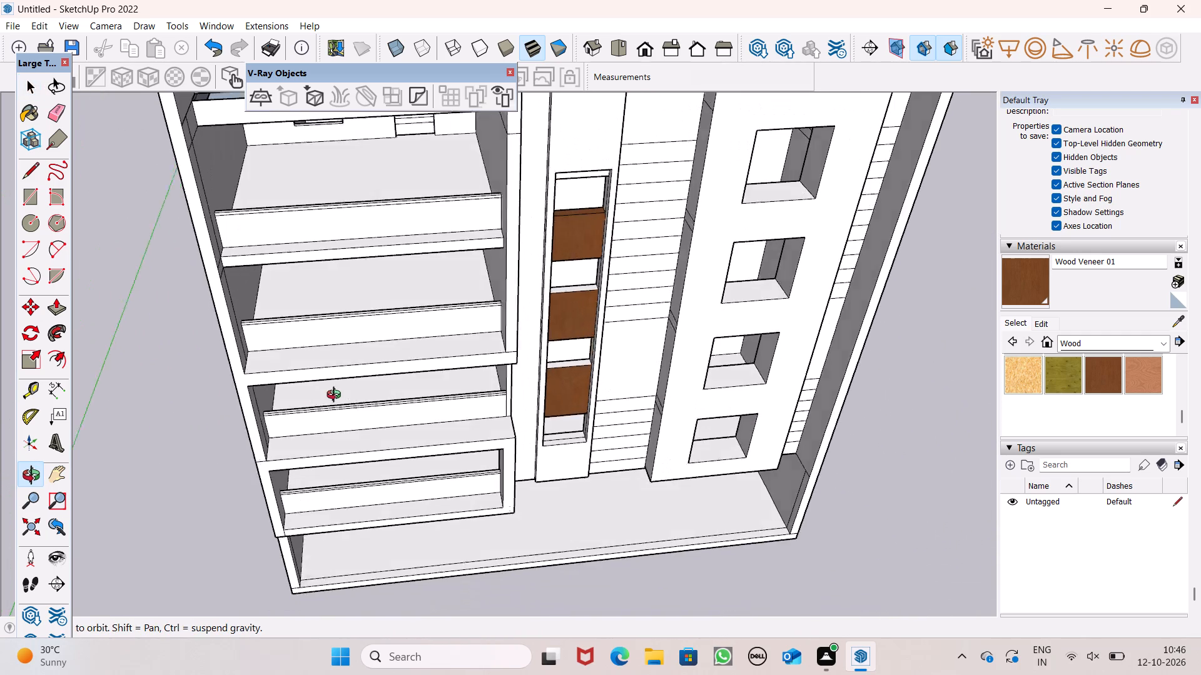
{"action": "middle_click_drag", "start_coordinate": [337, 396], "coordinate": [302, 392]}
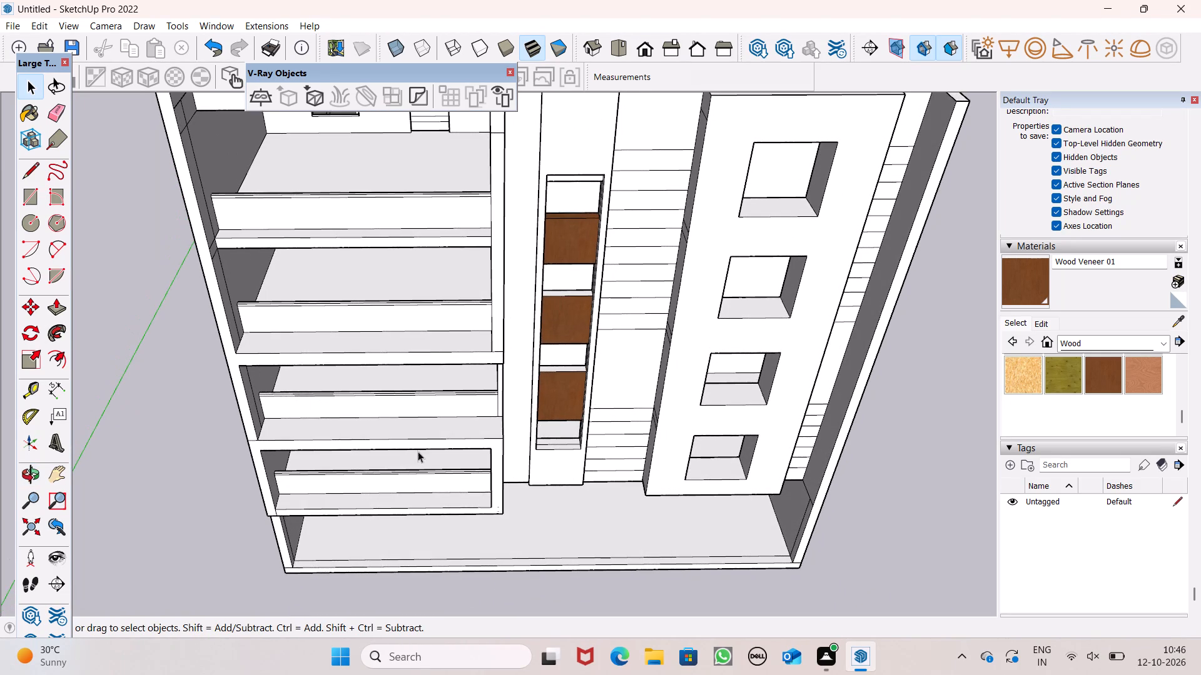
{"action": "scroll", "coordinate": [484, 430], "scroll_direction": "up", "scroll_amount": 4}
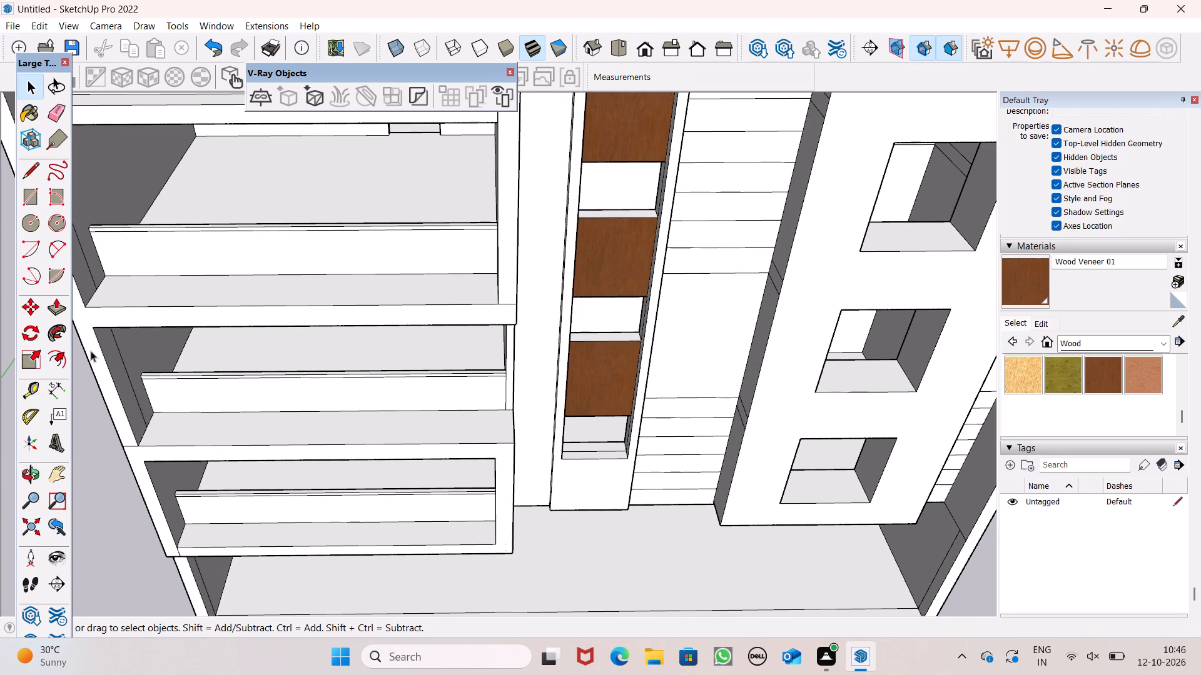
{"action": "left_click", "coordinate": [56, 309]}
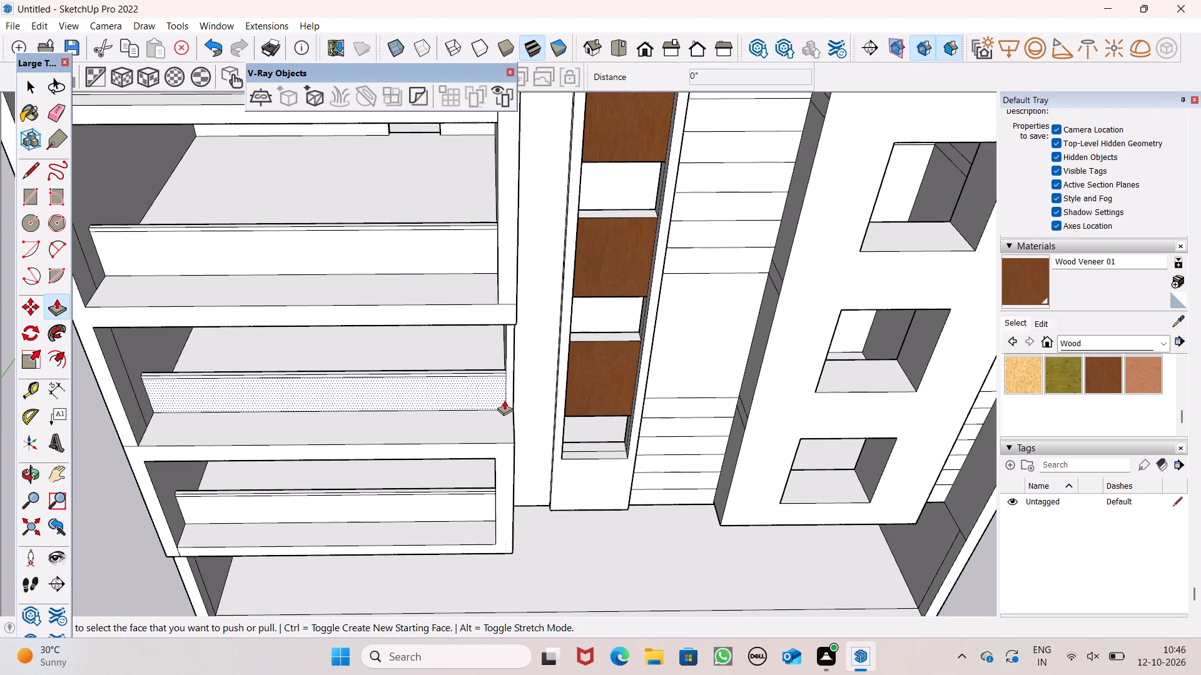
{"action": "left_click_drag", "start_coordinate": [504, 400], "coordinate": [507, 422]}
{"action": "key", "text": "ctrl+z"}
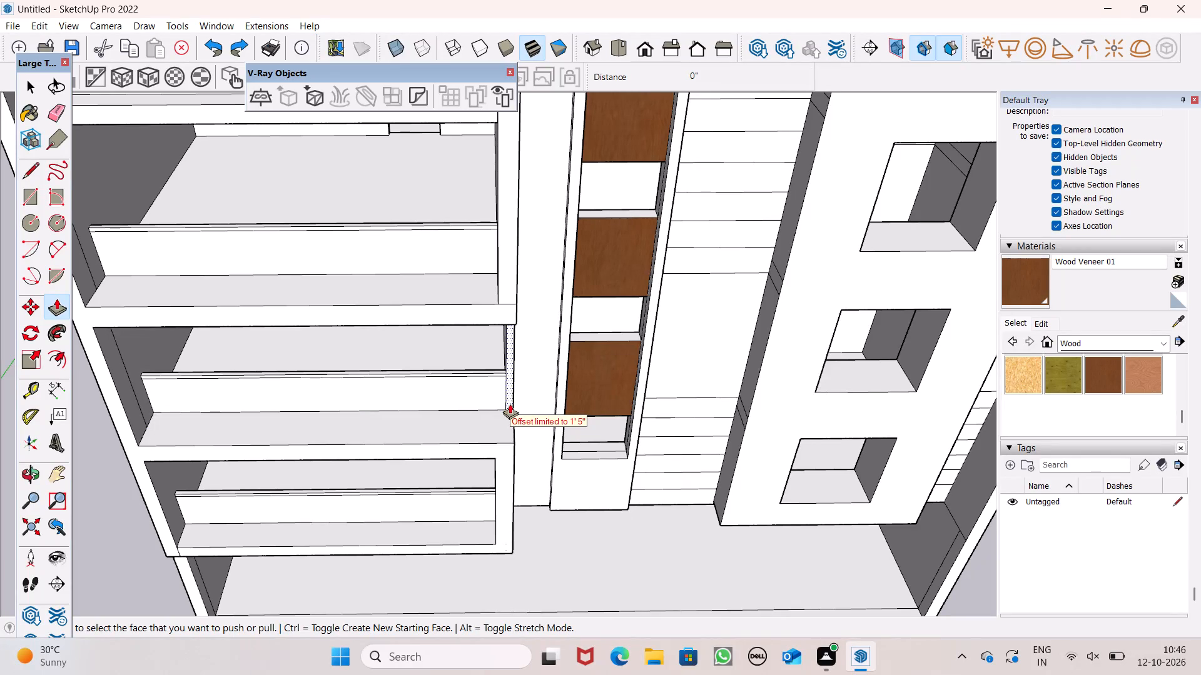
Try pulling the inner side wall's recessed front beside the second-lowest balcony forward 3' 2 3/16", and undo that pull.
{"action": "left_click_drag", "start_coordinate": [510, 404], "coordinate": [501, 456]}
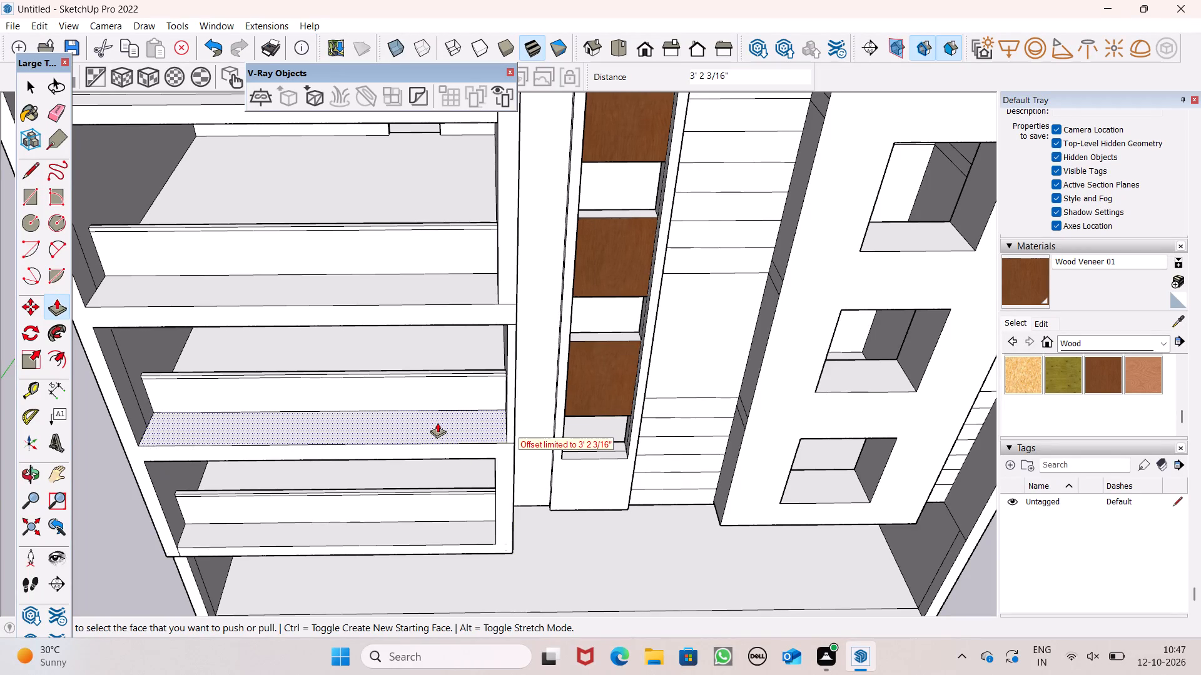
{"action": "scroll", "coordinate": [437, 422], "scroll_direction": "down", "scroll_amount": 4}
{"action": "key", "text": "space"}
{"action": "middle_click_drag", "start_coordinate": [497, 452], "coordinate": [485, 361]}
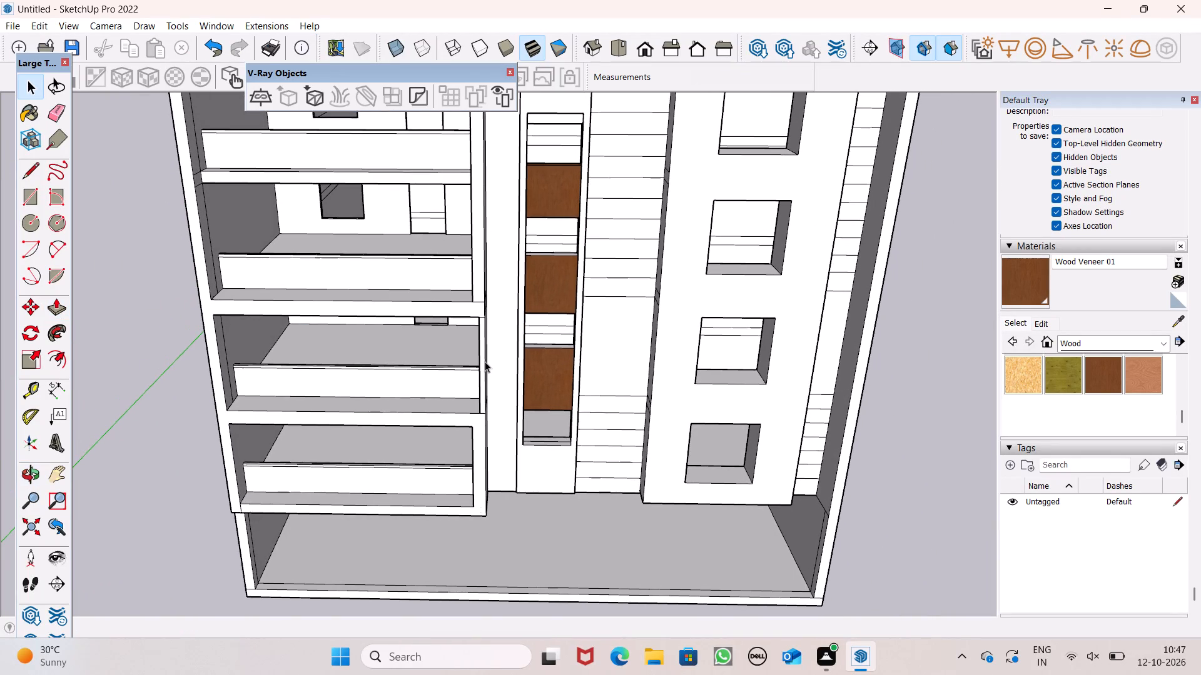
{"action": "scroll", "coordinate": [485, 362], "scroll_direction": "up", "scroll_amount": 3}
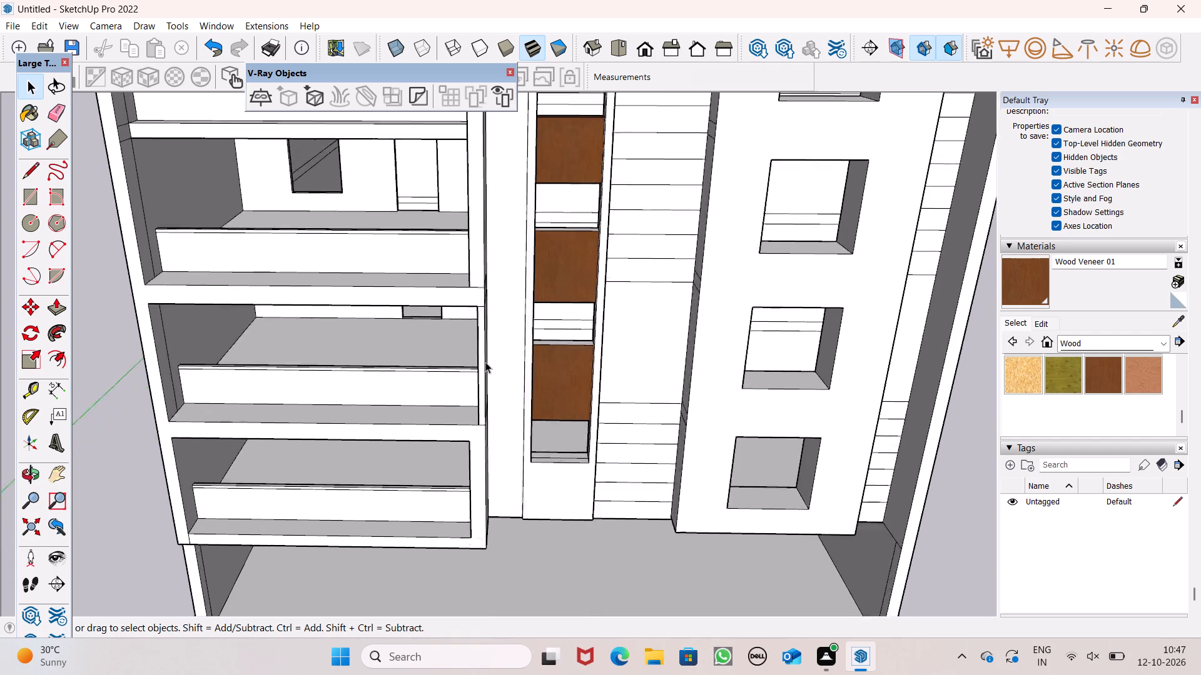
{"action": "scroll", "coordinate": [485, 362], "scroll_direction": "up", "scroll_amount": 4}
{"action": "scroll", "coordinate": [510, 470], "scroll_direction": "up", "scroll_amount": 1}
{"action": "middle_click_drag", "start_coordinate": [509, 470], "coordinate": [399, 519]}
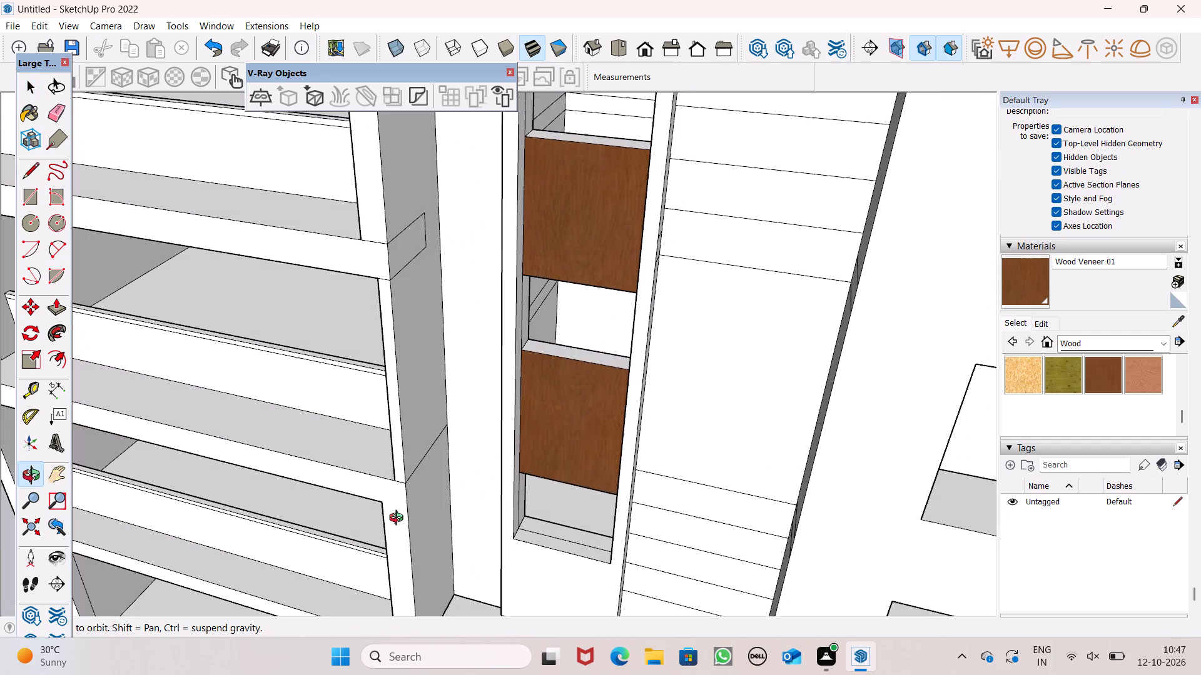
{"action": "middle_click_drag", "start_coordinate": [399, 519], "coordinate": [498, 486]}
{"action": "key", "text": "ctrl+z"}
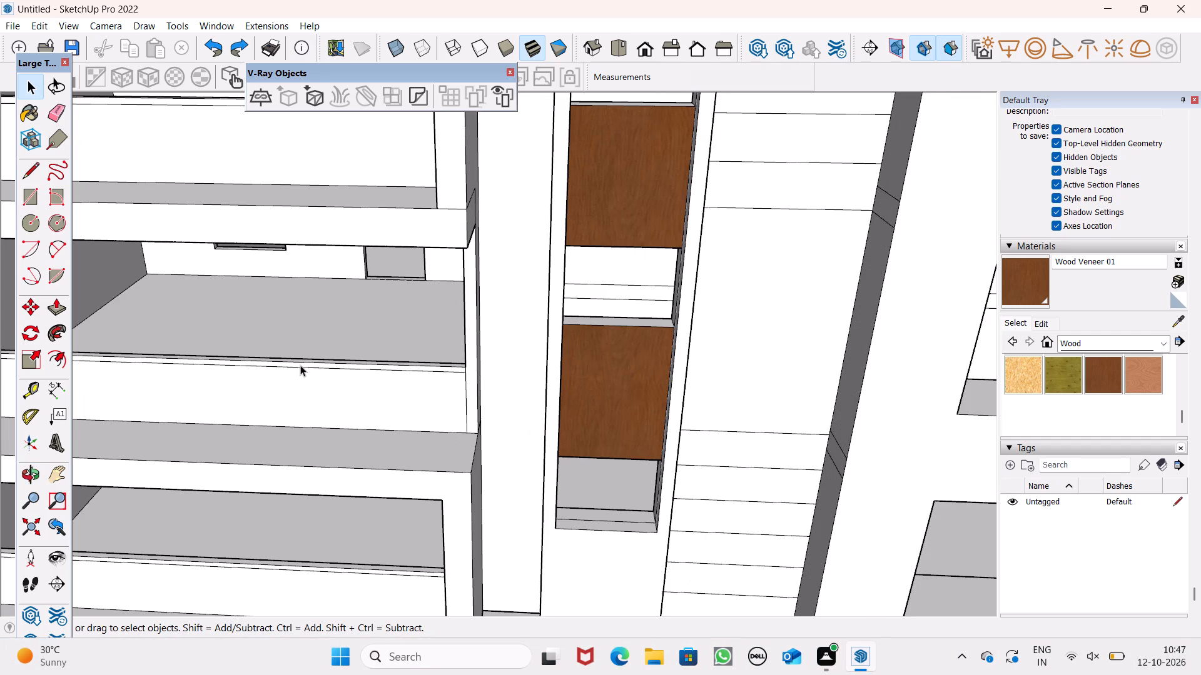
Examine the balcony bay's side walls and the whole building from the front and from above.
{"action": "scroll", "coordinate": [447, 357], "scroll_direction": "up", "scroll_amount": 1}
{"action": "middle_click_drag", "start_coordinate": [450, 364], "coordinate": [438, 419]}
{"action": "scroll", "coordinate": [602, 324], "scroll_direction": "down", "scroll_amount": 6}
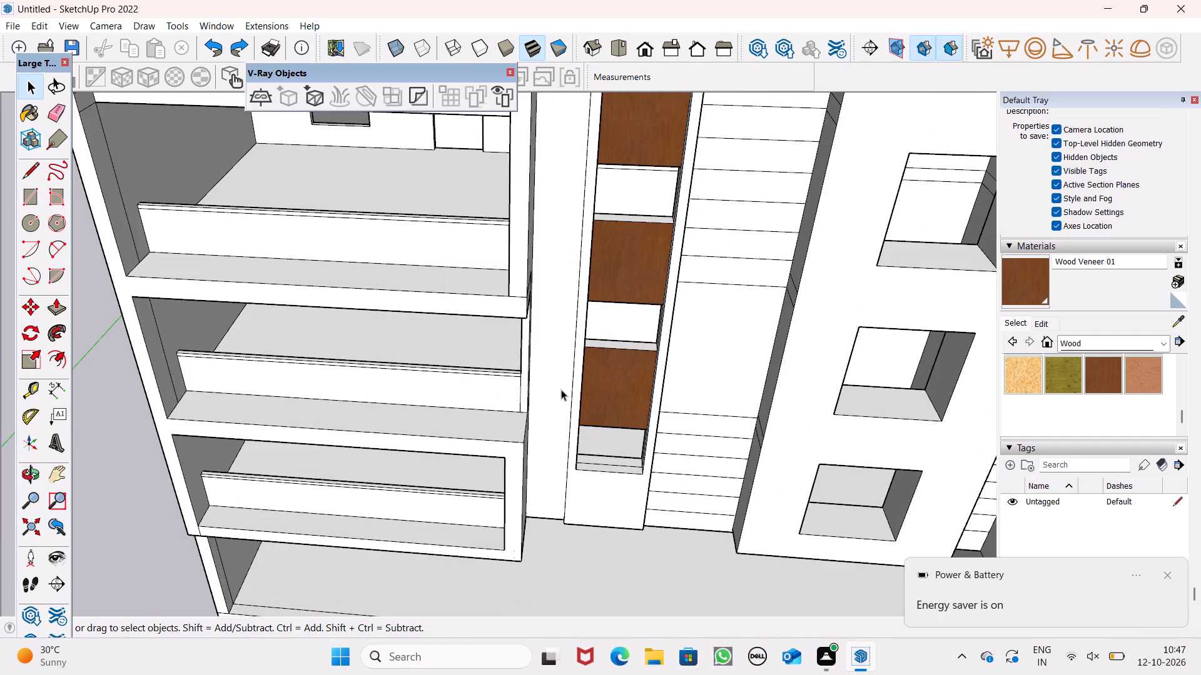
{"action": "middle_click_drag", "start_coordinate": [559, 397], "coordinate": [414, 441]}
{"action": "middle_click_drag", "start_coordinate": [433, 436], "coordinate": [478, 332]}
{"action": "scroll", "coordinate": [477, 333], "scroll_direction": "up", "scroll_amount": 1}
{"action": "scroll", "coordinate": [500, 354], "scroll_direction": "down", "scroll_amount": 3}
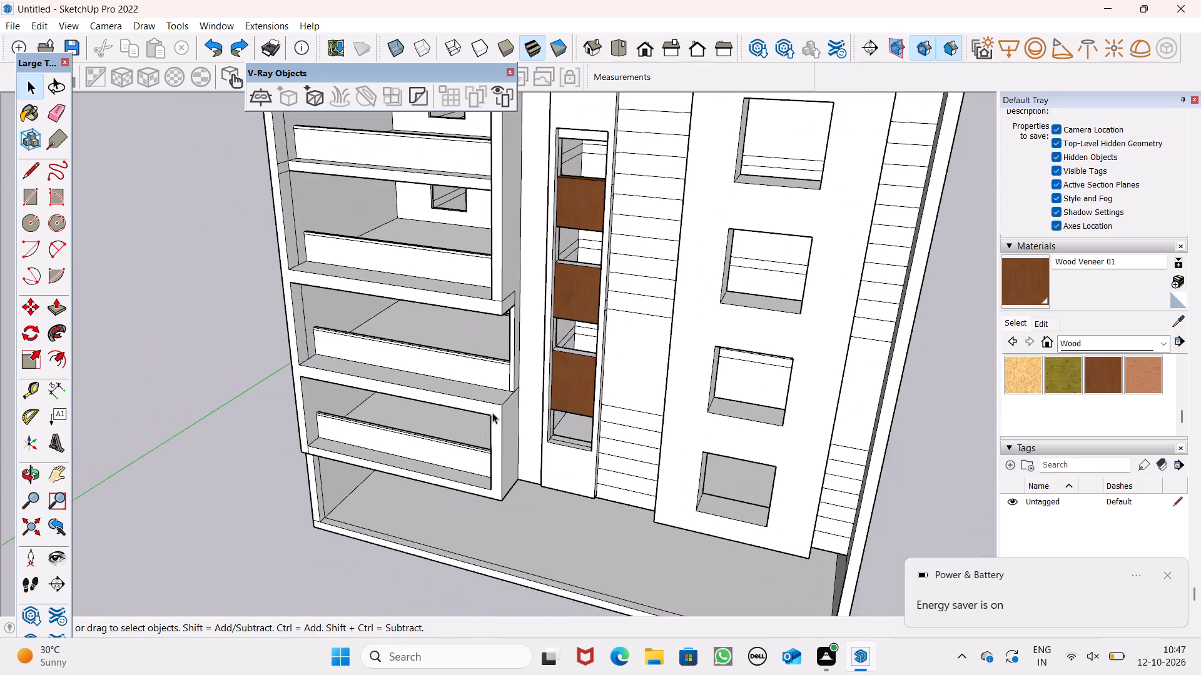
{"action": "middle_click_drag", "start_coordinate": [492, 416], "coordinate": [563, 326]}
{"action": "scroll", "coordinate": [567, 358], "scroll_direction": "down", "scroll_amount": 9}
{"action": "middle_click_drag", "start_coordinate": [569, 366], "coordinate": [622, 374]}
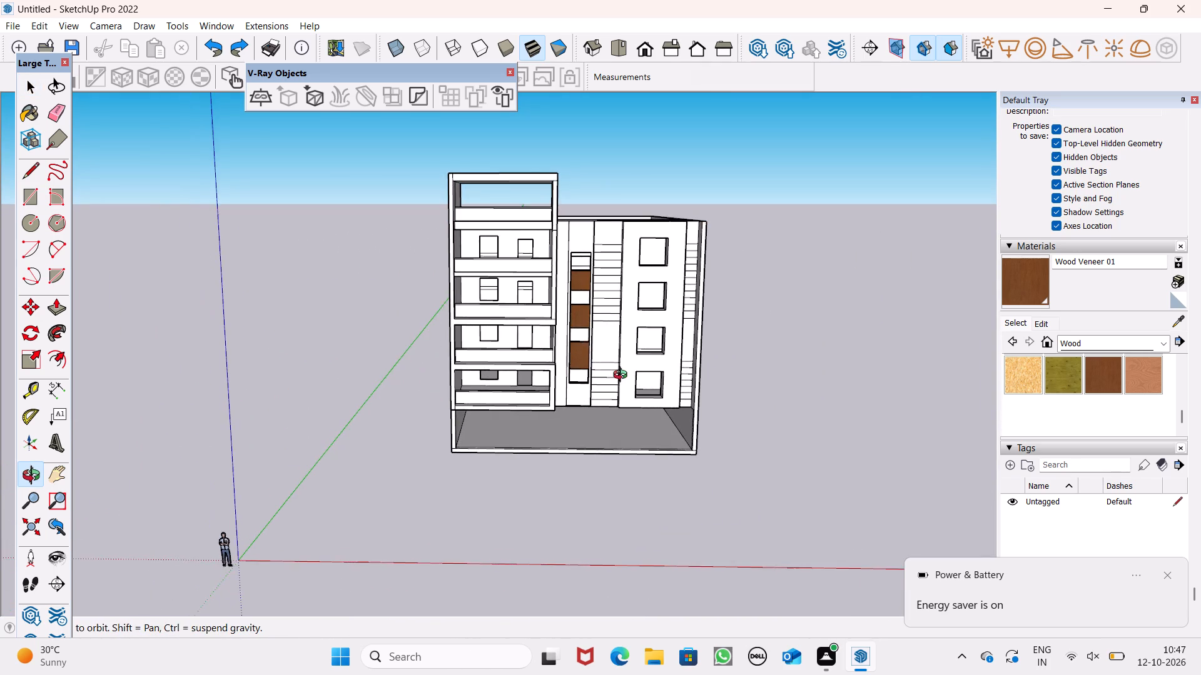
{"action": "scroll", "coordinate": [534, 263], "scroll_direction": "up", "scroll_amount": 2}
{"action": "scroll", "coordinate": [535, 295], "scroll_direction": "down", "scroll_amount": 3}
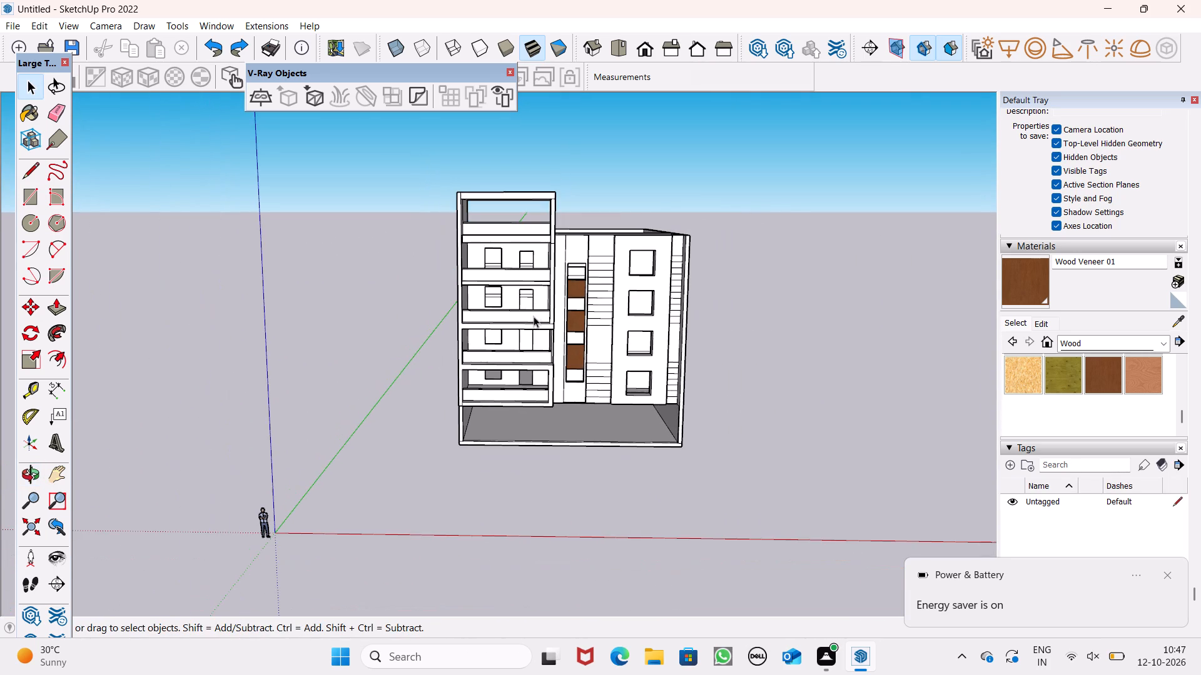
{"action": "middle_click_drag", "start_coordinate": [534, 337], "coordinate": [539, 503]}
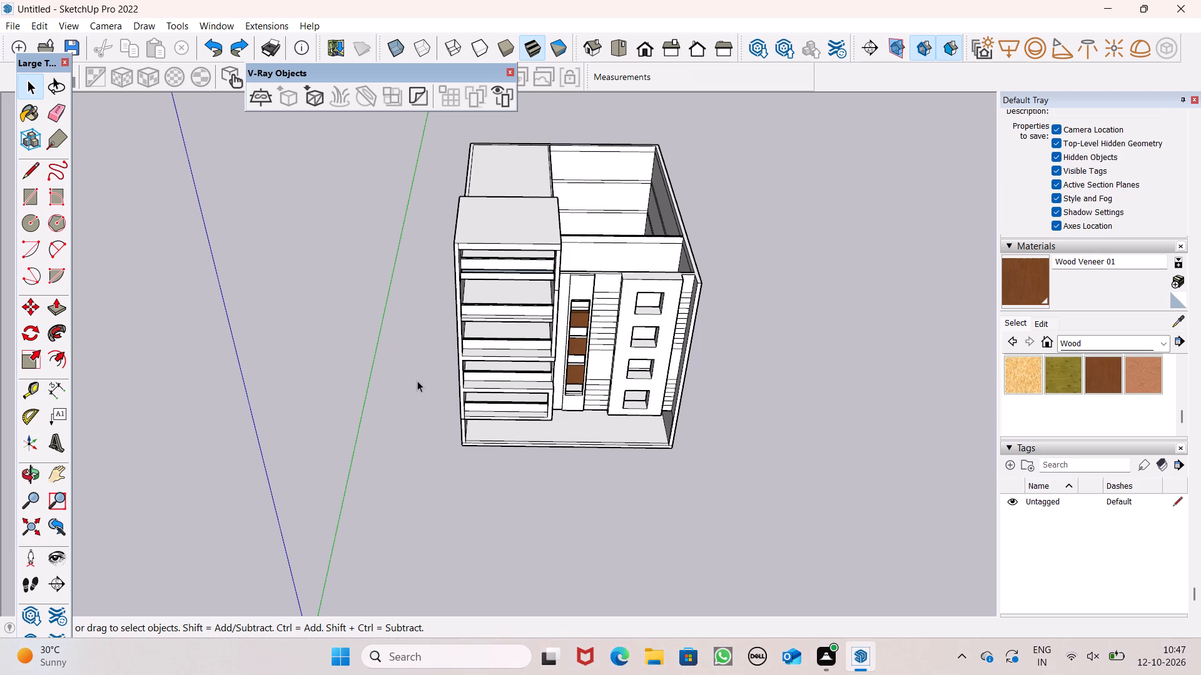
{"action": "scroll", "coordinate": [581, 288], "scroll_direction": "down", "scroll_amount": 5}
{"action": "scroll", "coordinate": [654, 372], "scroll_direction": "up", "scroll_amount": 1}
{"action": "middle_click_drag", "start_coordinate": [649, 376], "coordinate": [664, 264]}
{"action": "scroll", "coordinate": [664, 264], "scroll_direction": "up", "scroll_amount": 1}
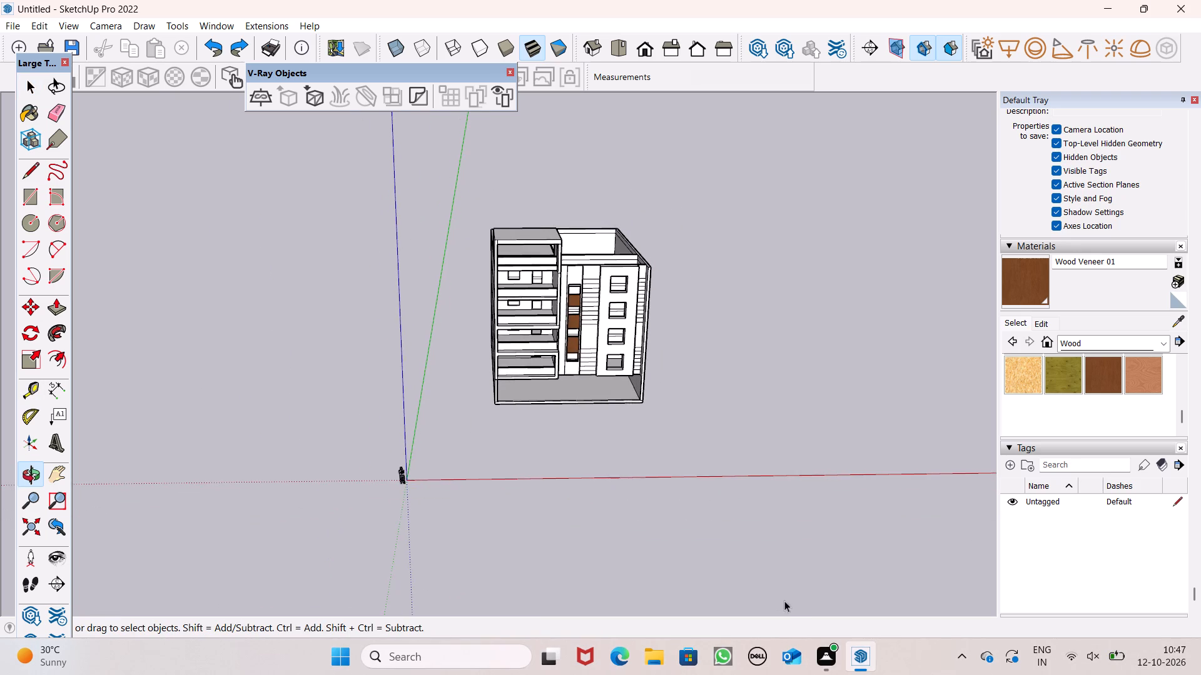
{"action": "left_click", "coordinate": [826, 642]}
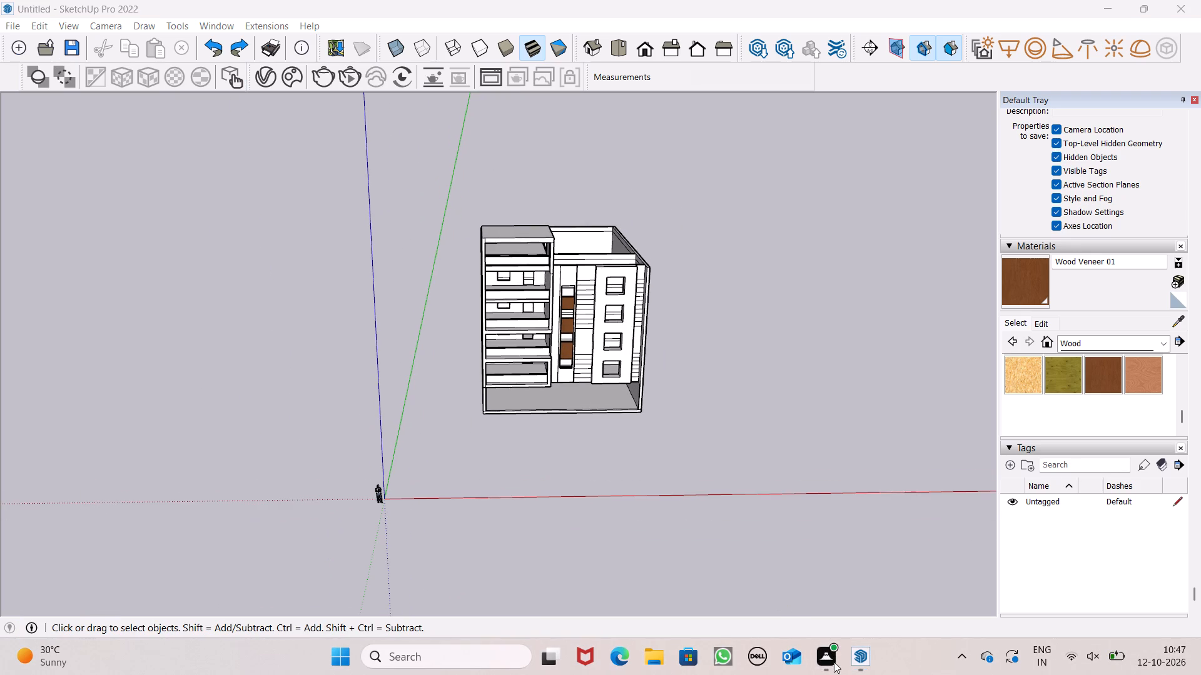
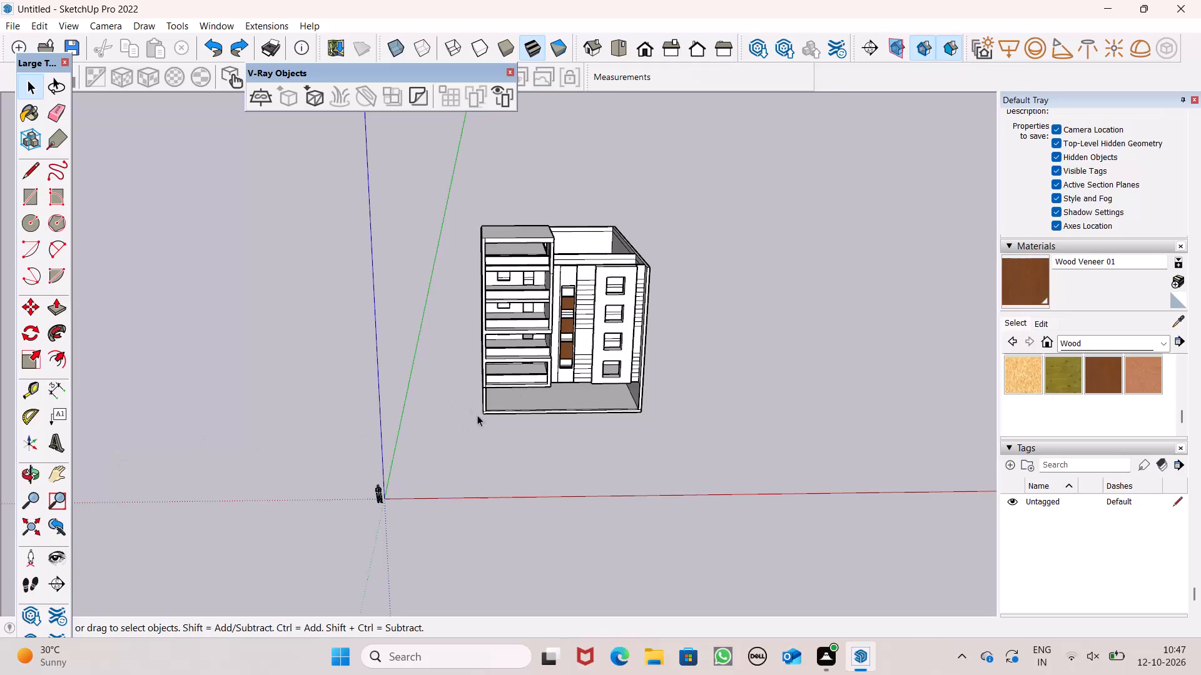
Draw a line about 7 1/4" long along the front edge at one end of the strip below the top balcony parapet.
{"action": "scroll", "coordinate": [684, 391], "scroll_direction": "up", "scroll_amount": 6}
{"action": "middle_click_drag", "start_coordinate": [672, 387], "coordinate": [723, 360]}
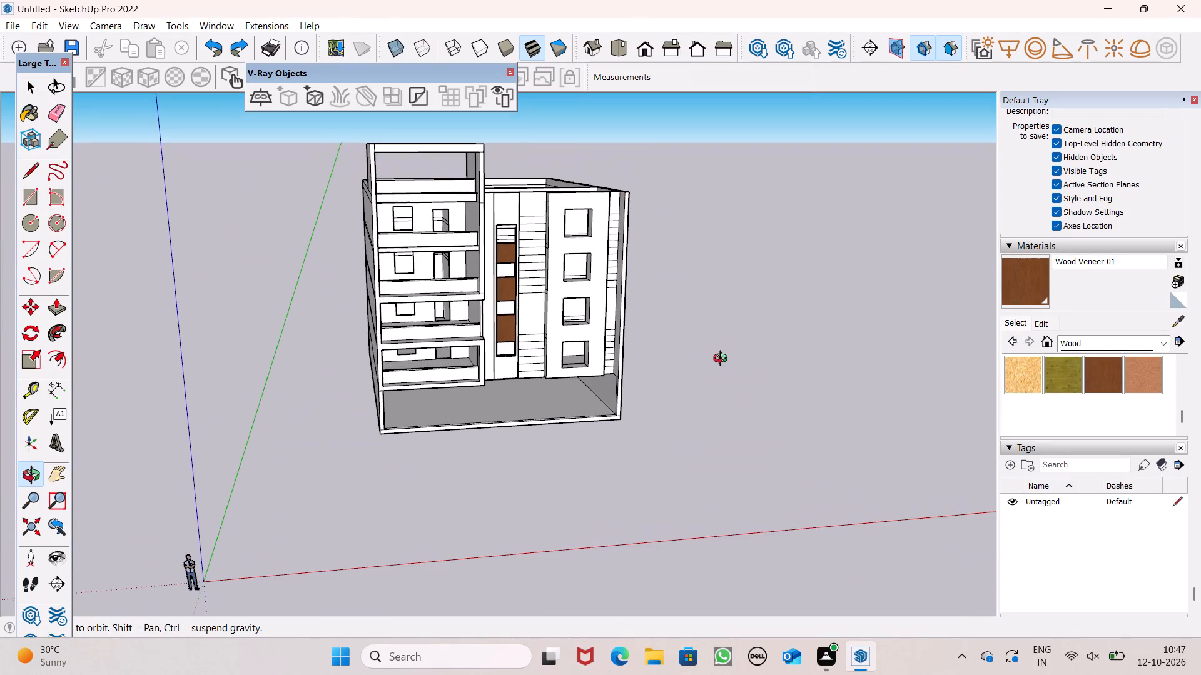
{"action": "middle_click_drag", "start_coordinate": [723, 360], "coordinate": [723, 363]}
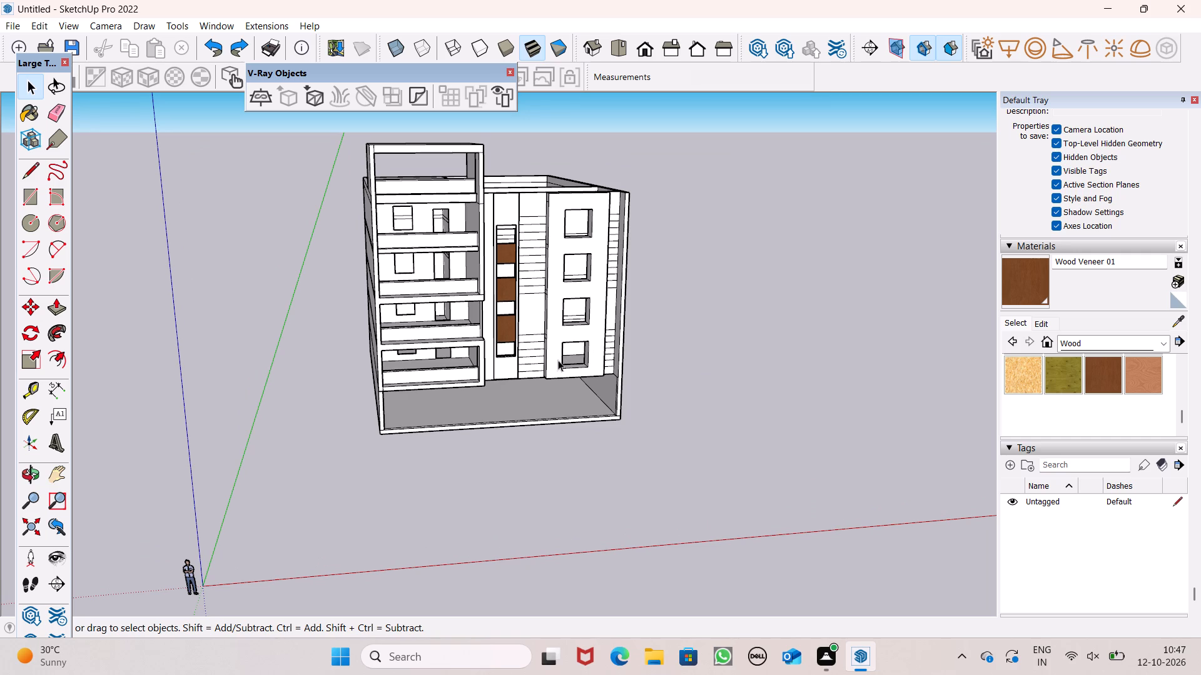
{"action": "middle_click_drag", "start_coordinate": [514, 425], "coordinate": [275, 524]}
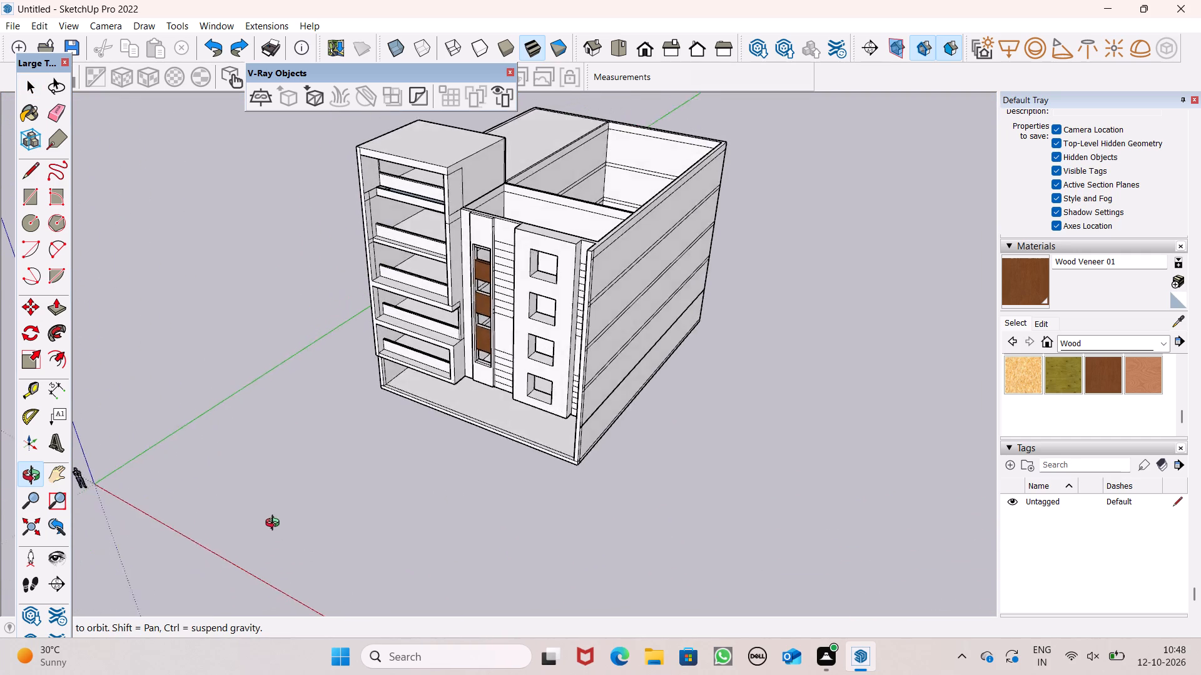
{"action": "middle_click_drag", "start_coordinate": [275, 524], "coordinate": [336, 512]}
{"action": "scroll", "coordinate": [406, 141], "scroll_direction": "up", "scroll_amount": 7}
{"action": "scroll", "coordinate": [424, 281], "scroll_direction": "up", "scroll_amount": 5}
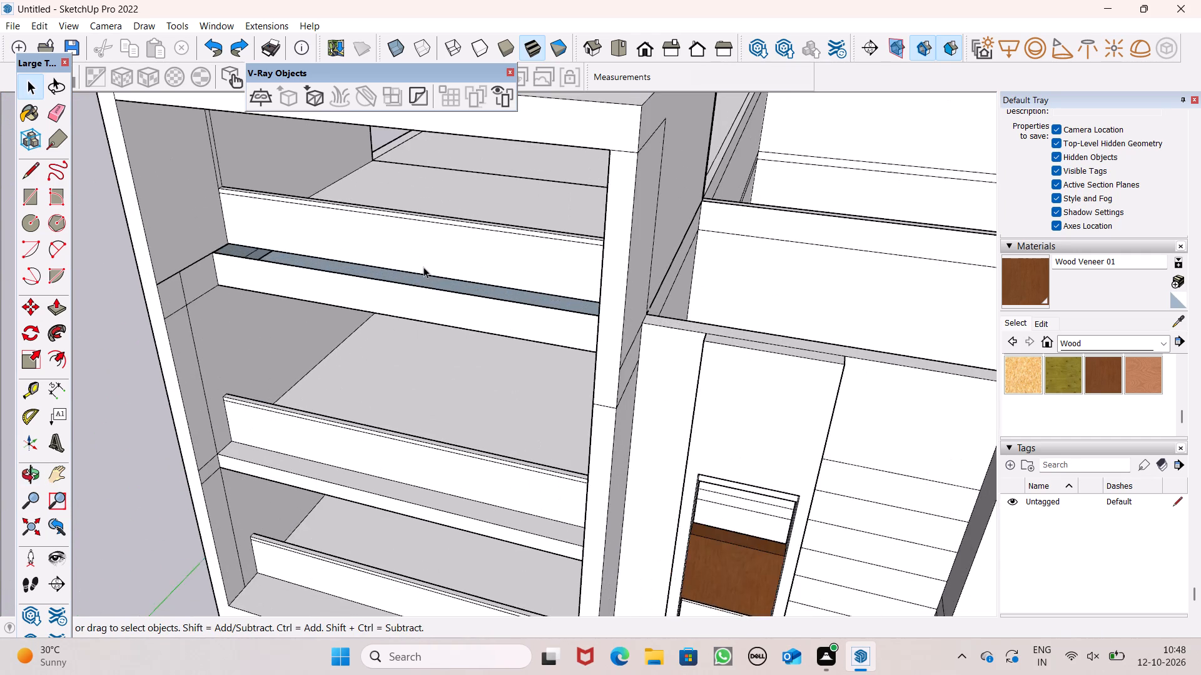
{"action": "scroll", "coordinate": [423, 267], "scroll_direction": "up", "scroll_amount": 3}
{"action": "middle_click_drag", "start_coordinate": [431, 300], "coordinate": [506, 385]}
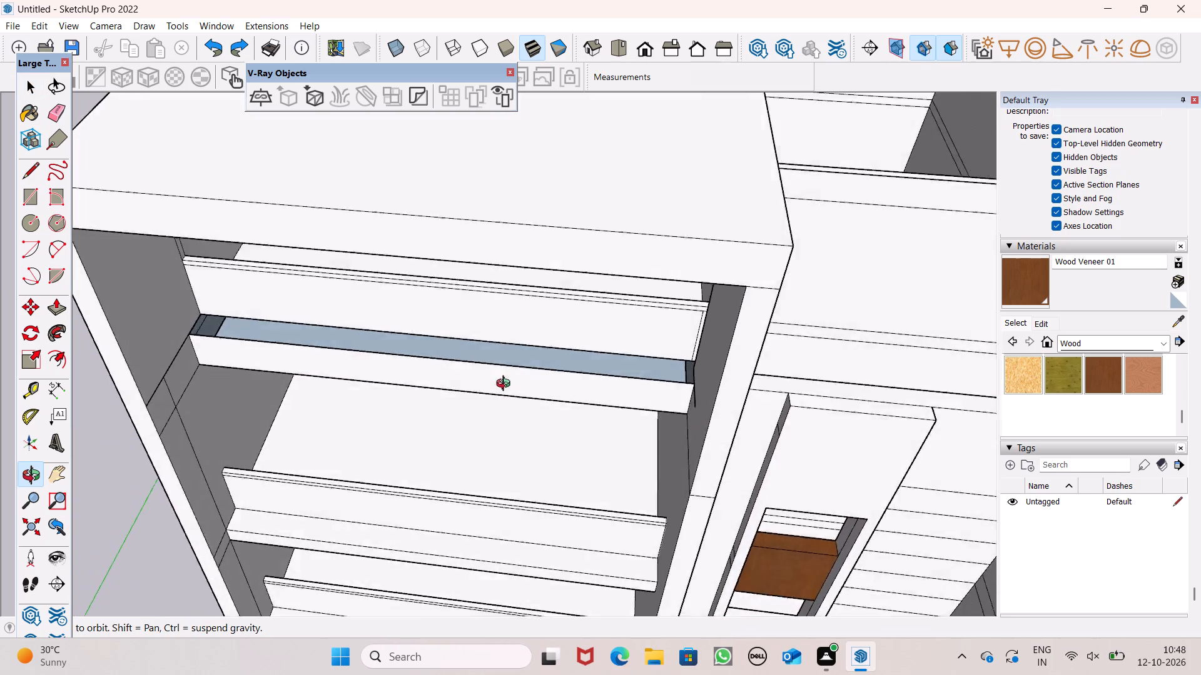
{"action": "middle_click_drag", "start_coordinate": [506, 385], "coordinate": [532, 373]}
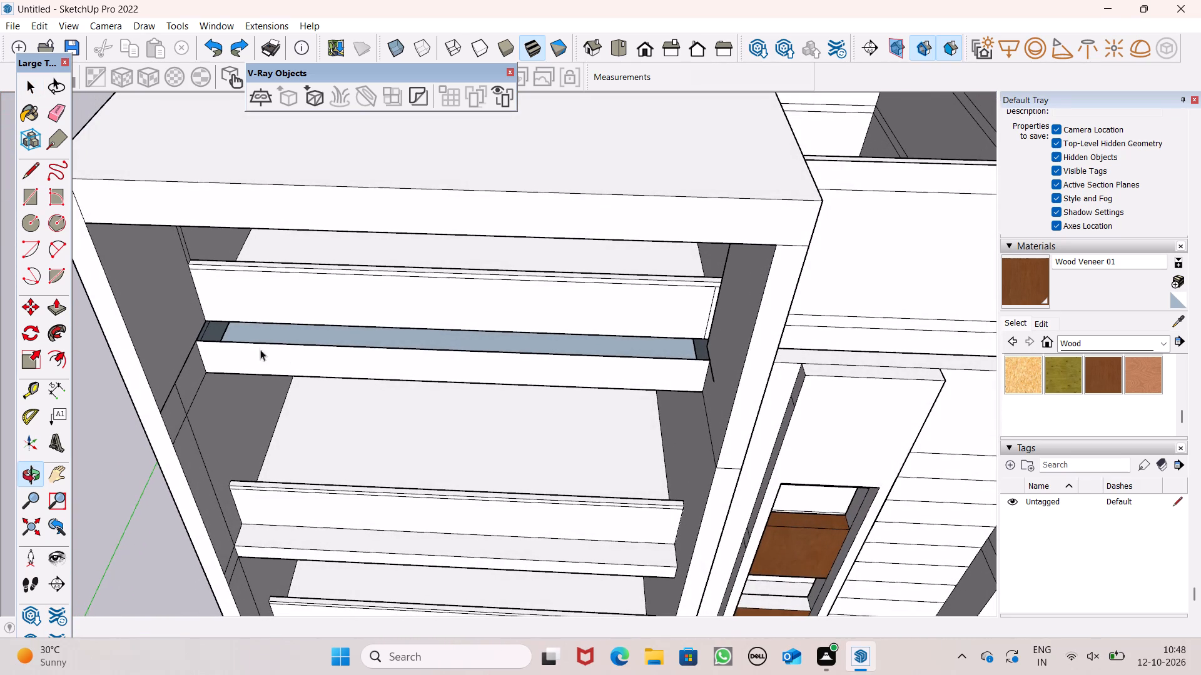
{"action": "left_click", "coordinate": [27, 202]}
{"action": "left_click", "coordinate": [33, 171]}
{"action": "scroll", "coordinate": [205, 311], "scroll_direction": "up", "scroll_amount": 7}
{"action": "left_click", "coordinate": [201, 363]}
{"action": "left_click", "coordinate": [228, 374]}
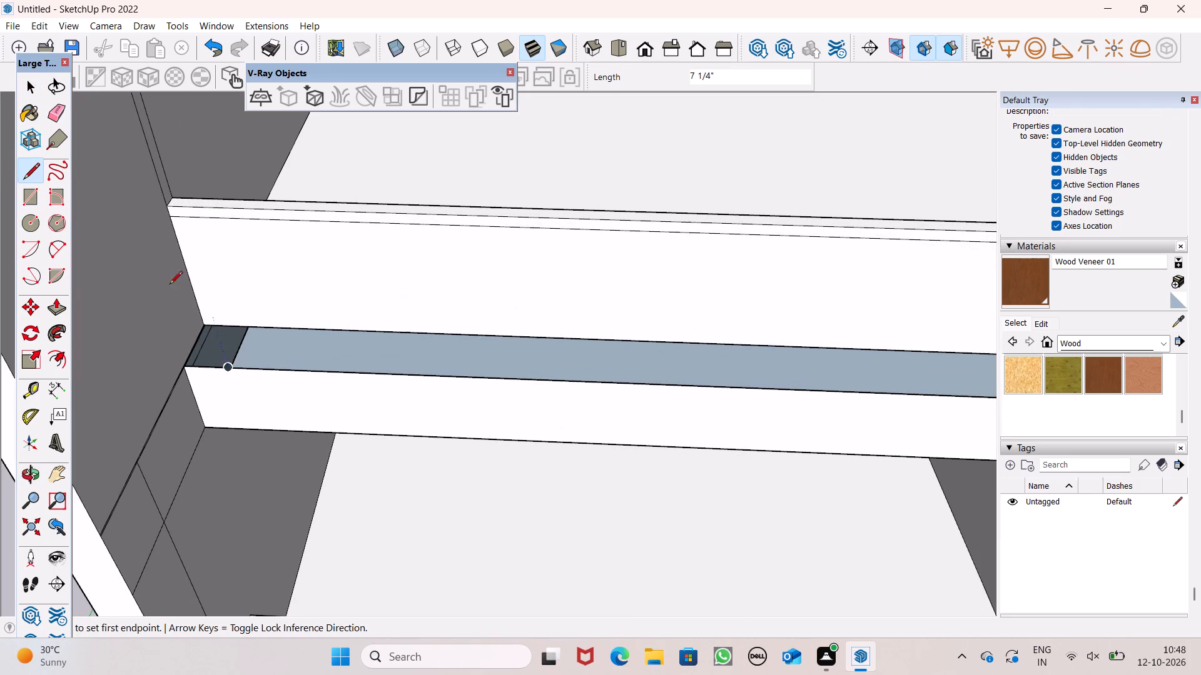
Draw a rectangle about 23' 2 9/16" by 1' 5" covering the full strip in front of the top balcony parapet.
{"action": "left_click", "coordinate": [23, 195]}
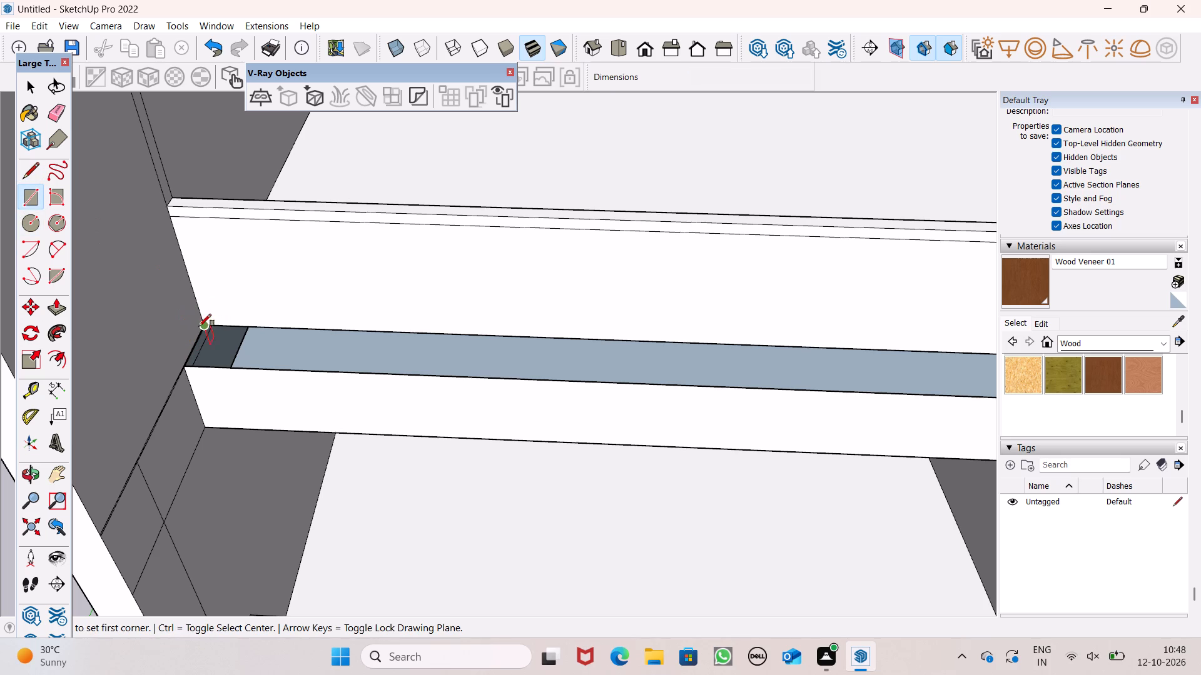
{"action": "left_click", "coordinate": [197, 324]}
{"action": "key", "text": "space"}
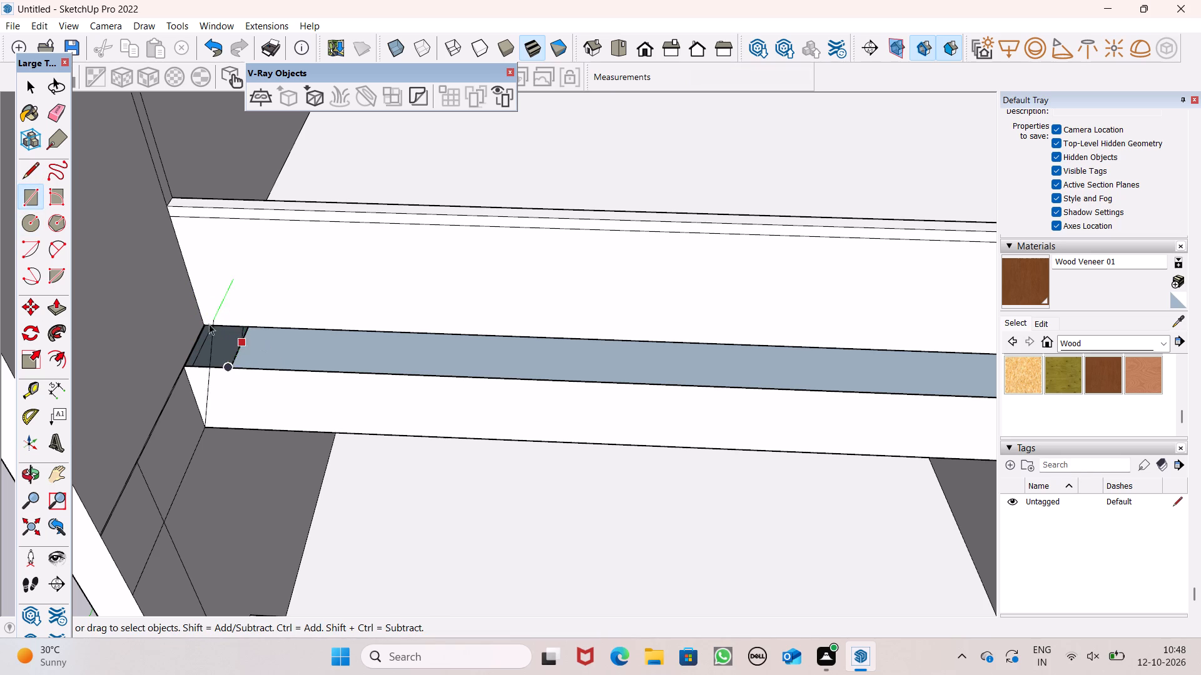
{"action": "left_click", "coordinate": [27, 199]}
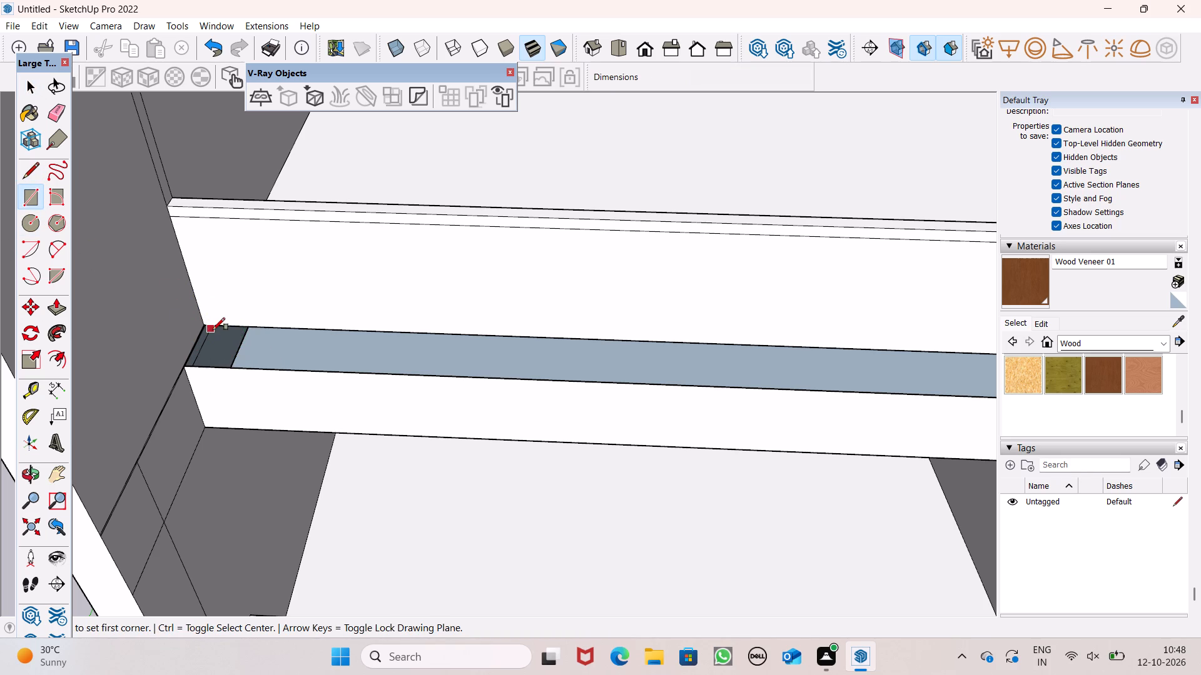
{"action": "left_click", "coordinate": [206, 329]}
{"action": "scroll", "coordinate": [399, 370], "scroll_direction": "down", "scroll_amount": 3}
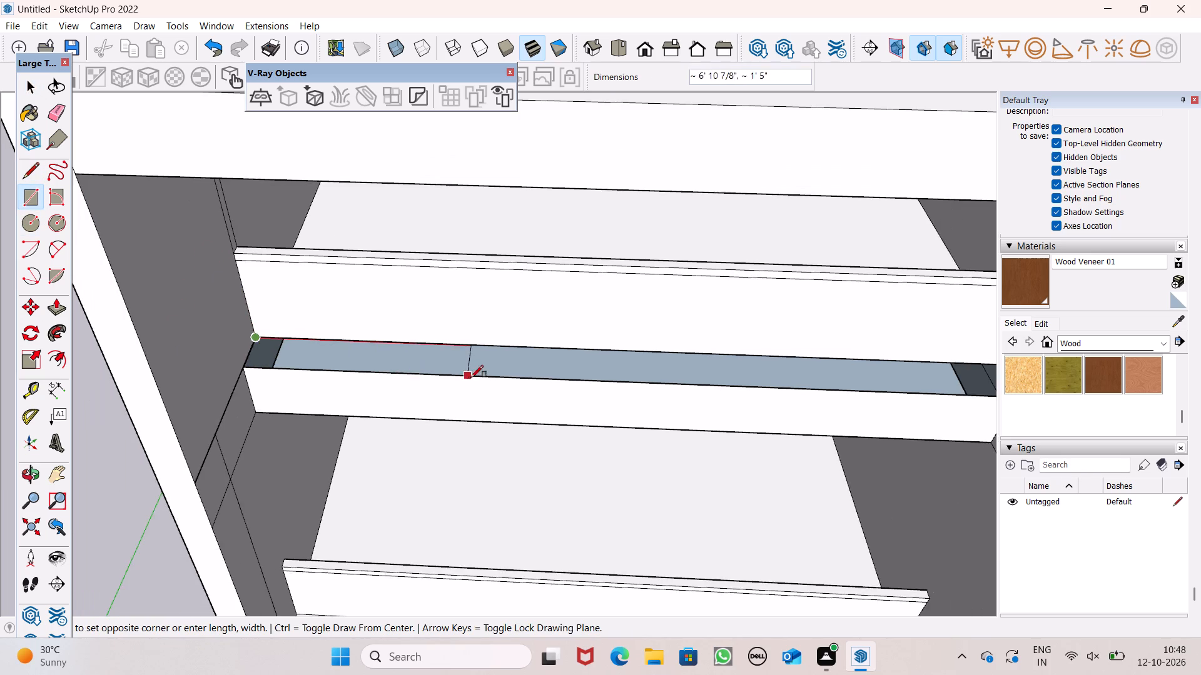
{"action": "scroll", "coordinate": [474, 379], "scroll_direction": "down", "scroll_amount": 5}
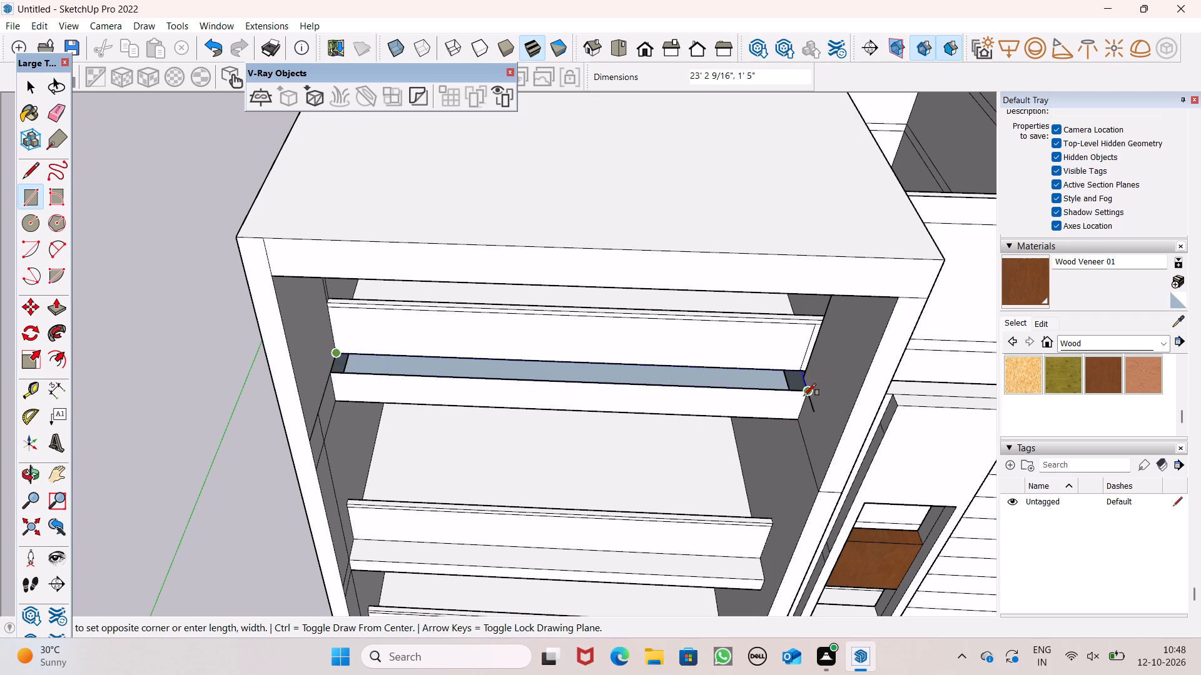
{"action": "left_click", "coordinate": [804, 396]}
{"action": "key", "text": "space"}
Erase the stray edge on the side wall at the end of the top balcony strip.
{"action": "scroll", "coordinate": [838, 386], "scroll_direction": "up", "scroll_amount": 2}
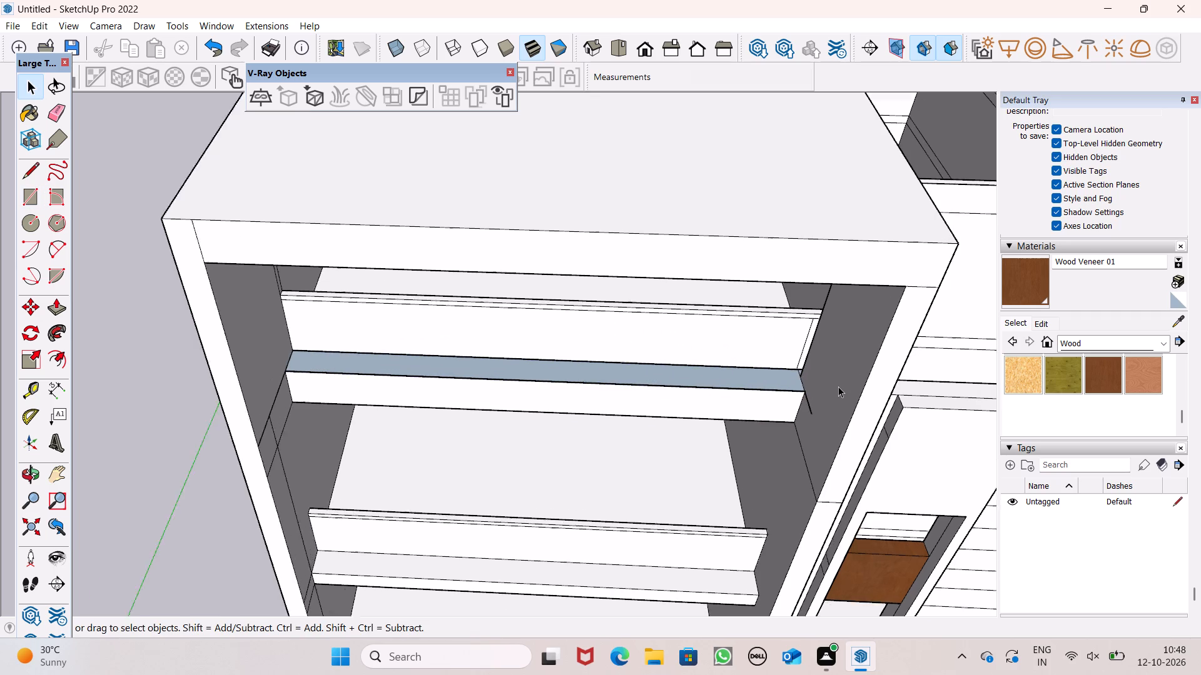
{"action": "scroll", "coordinate": [838, 386], "scroll_direction": "up", "scroll_amount": 16}
{"action": "middle_click_drag", "start_coordinate": [808, 420], "coordinate": [803, 447]}
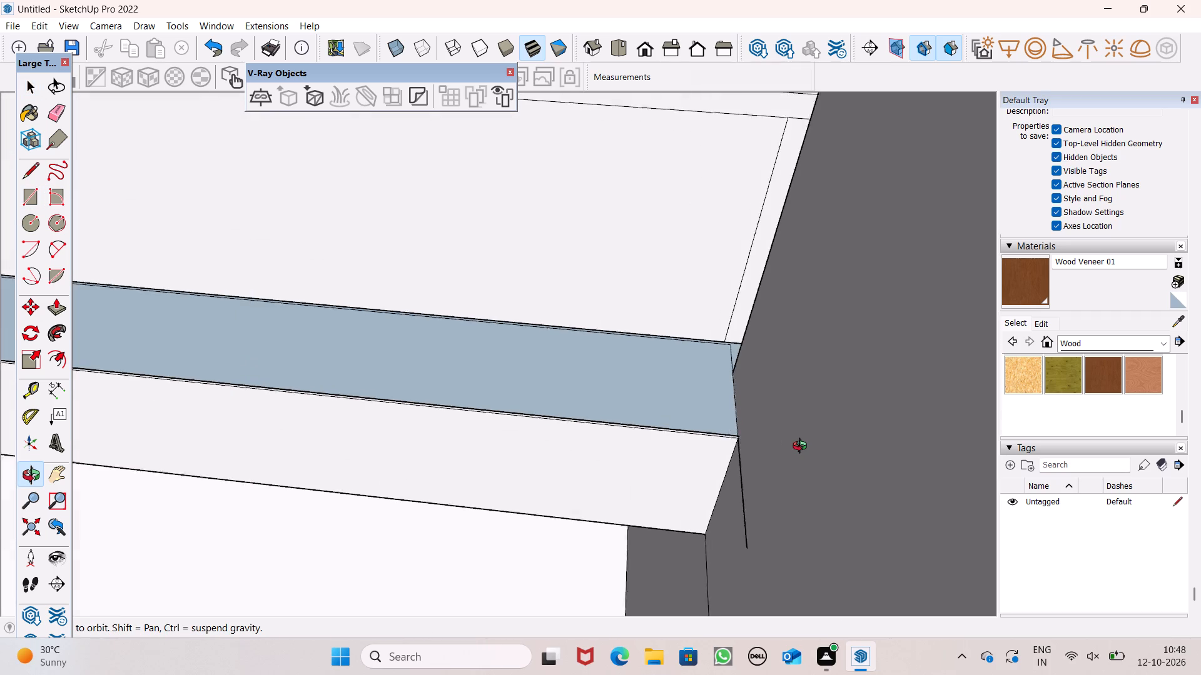
{"action": "middle_click_drag", "start_coordinate": [803, 447], "coordinate": [804, 447]}
{"action": "left_click", "coordinate": [56, 122]}
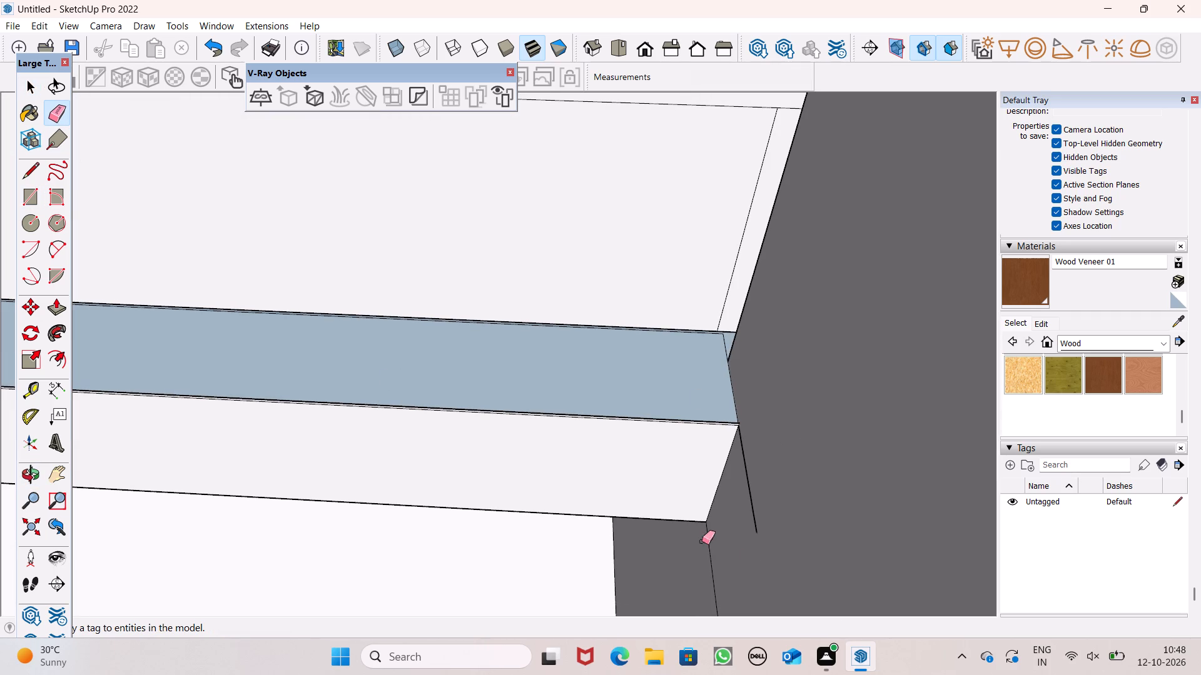
{"action": "left_click_drag", "start_coordinate": [761, 536], "coordinate": [749, 516]}
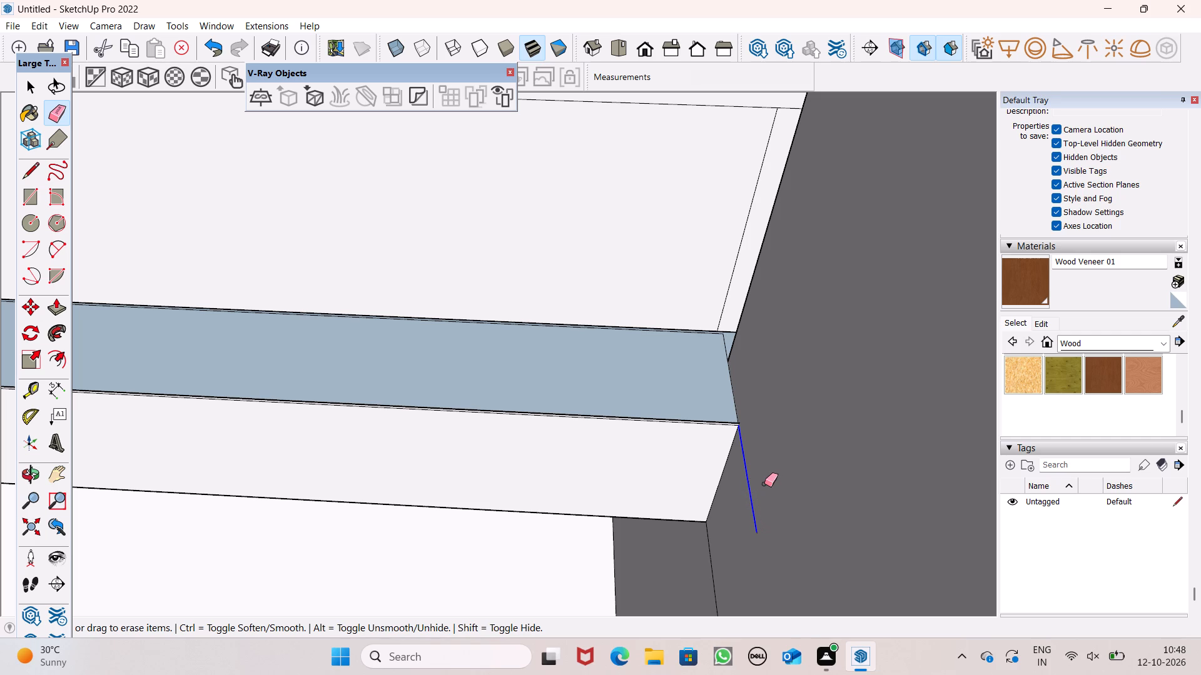
{"action": "key", "text": "space"}
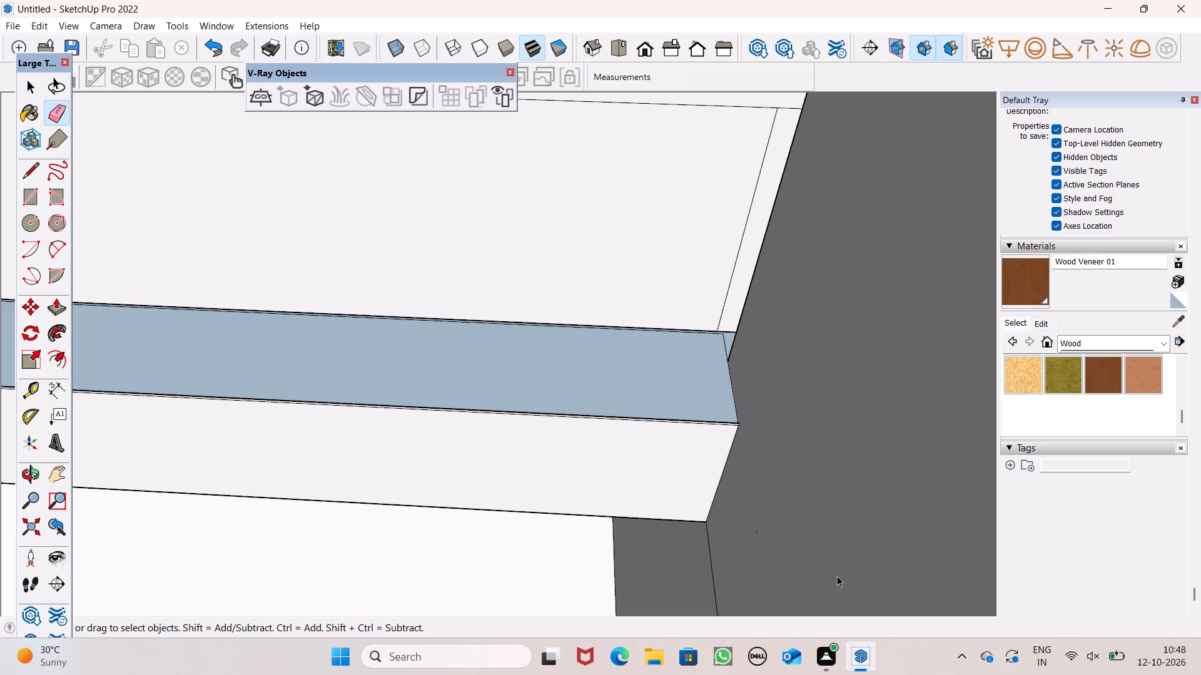
Examine the corner of the top balcony strip and the balcony slabs across the front facade.
{"action": "middle_click_drag", "start_coordinate": [841, 569], "coordinate": [667, 451]}
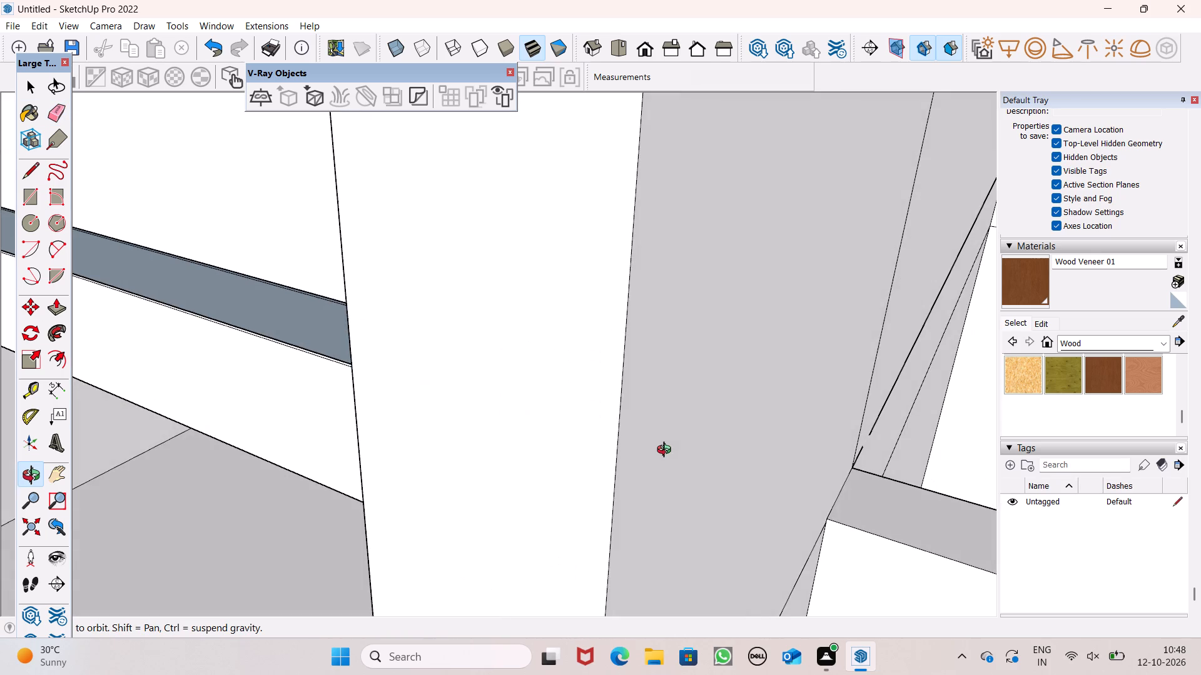
{"action": "middle_click_drag", "start_coordinate": [667, 451], "coordinate": [803, 468]}
{"action": "scroll", "coordinate": [778, 471], "scroll_direction": "up", "scroll_amount": 8}
{"action": "middle_click_drag", "start_coordinate": [759, 465], "coordinate": [712, 518]}
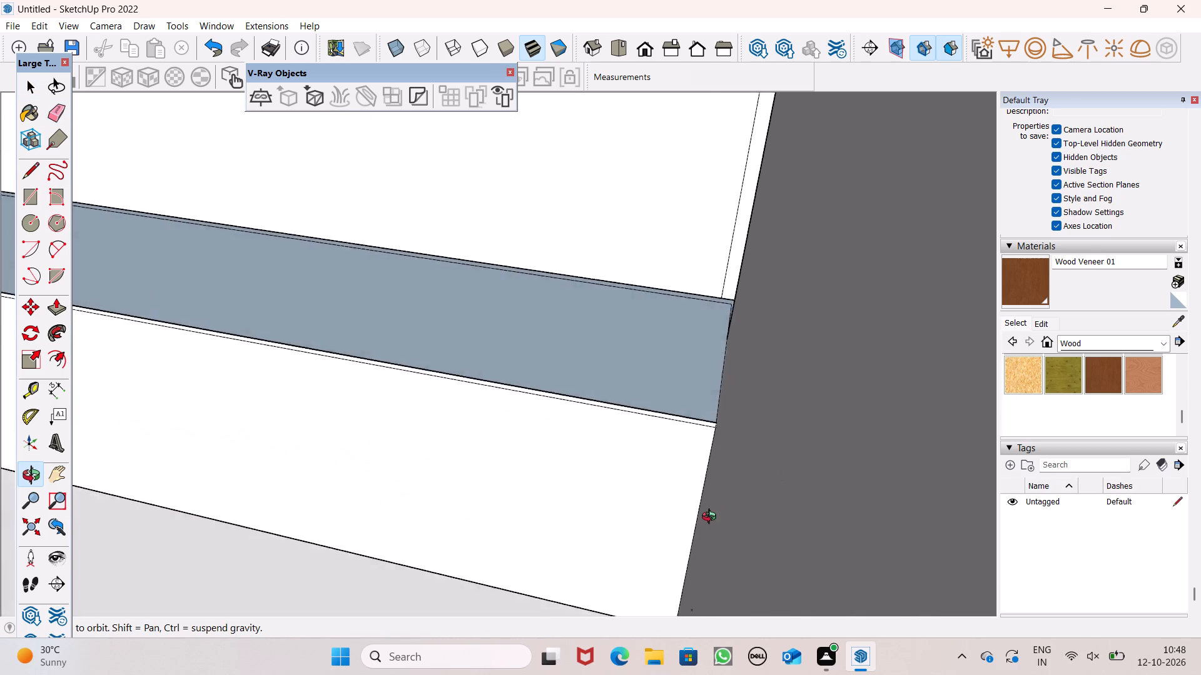
{"action": "middle_click_drag", "start_coordinate": [712, 518], "coordinate": [751, 514]}
{"action": "scroll", "coordinate": [751, 506], "scroll_direction": "up", "scroll_amount": 1}
{"action": "scroll", "coordinate": [656, 362], "scroll_direction": "down", "scroll_amount": 15}
{"action": "scroll", "coordinate": [646, 350], "scroll_direction": "down", "scroll_amount": 16}
{"action": "middle_click_drag", "start_coordinate": [659, 397], "coordinate": [660, 394]}
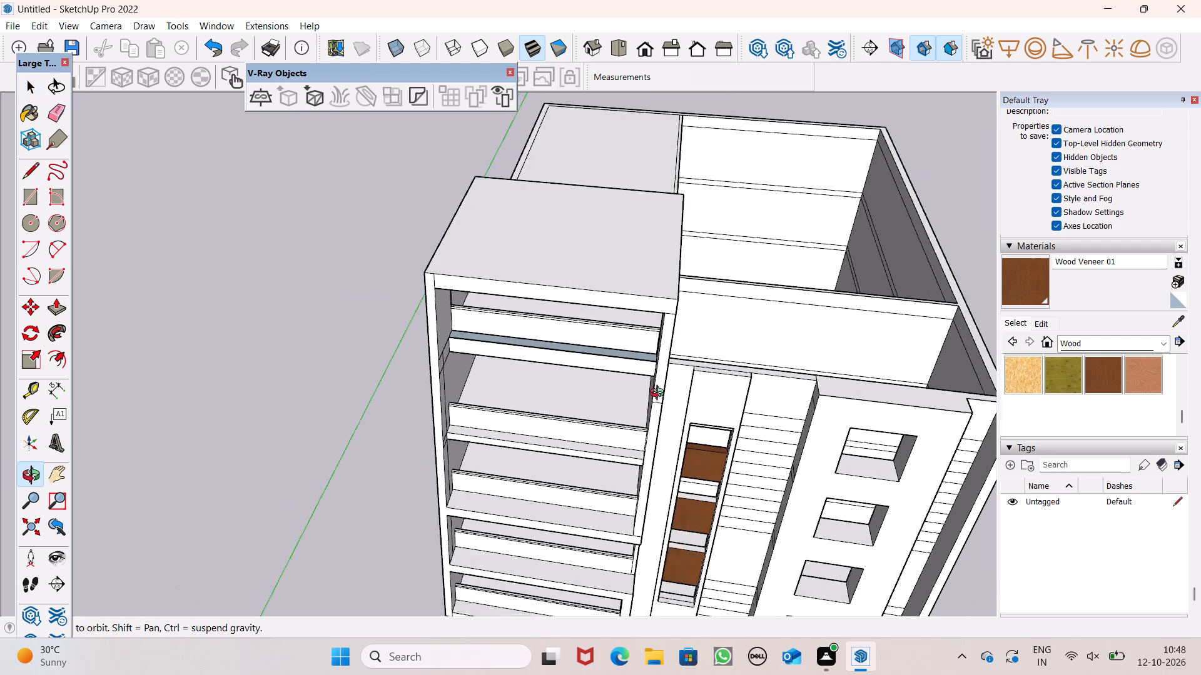
{"action": "middle_click_drag", "start_coordinate": [660, 394], "coordinate": [700, 274]}
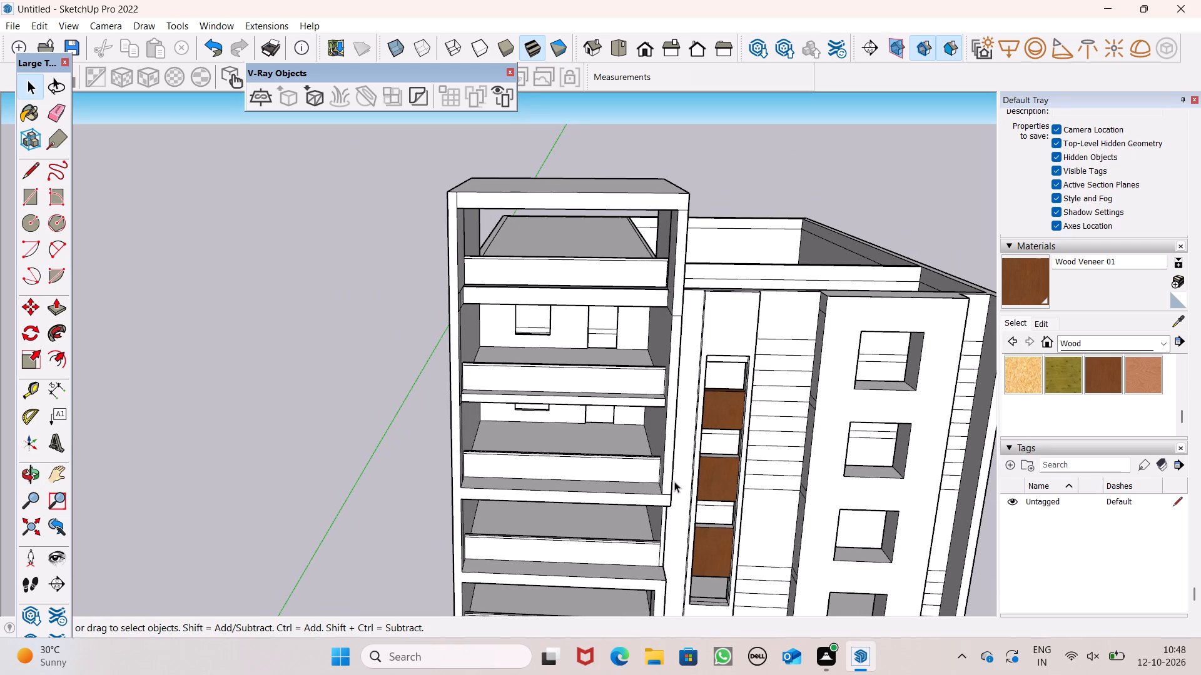
{"action": "middle_click_drag", "start_coordinate": [636, 511], "coordinate": [627, 407]}
{"action": "scroll", "coordinate": [627, 408], "scroll_direction": "up", "scroll_amount": 1}
{"action": "scroll", "coordinate": [631, 384], "scroll_direction": "down", "scroll_amount": 6}
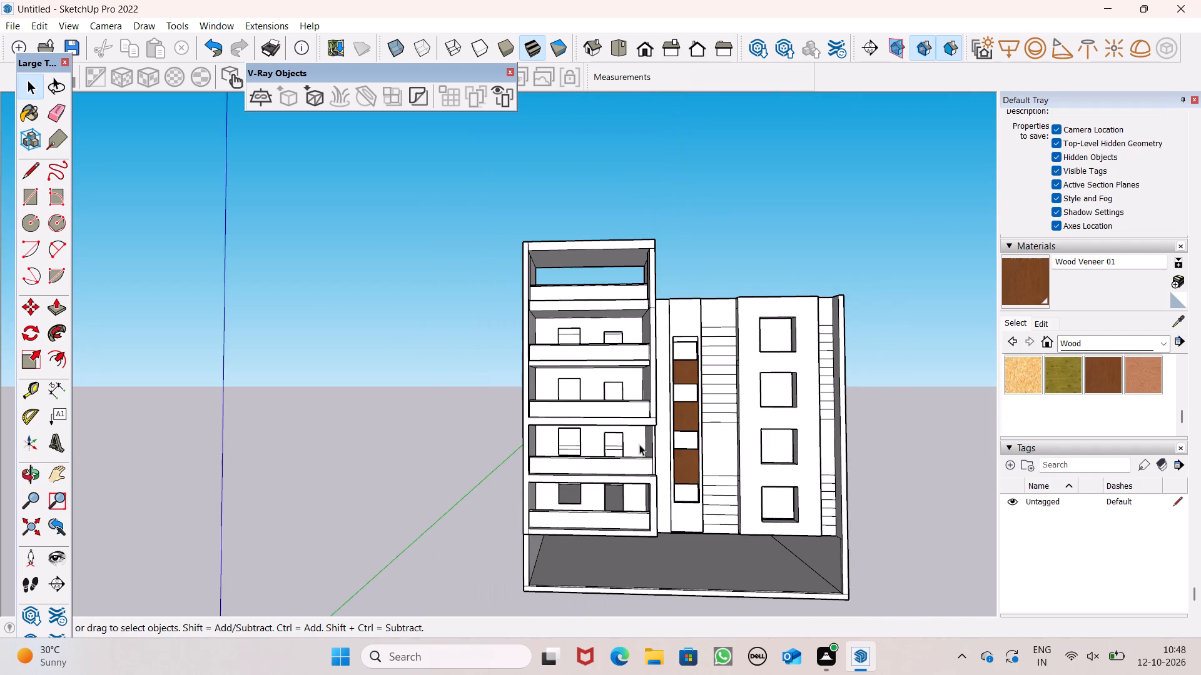
{"action": "middle_click_drag", "start_coordinate": [639, 449], "coordinate": [639, 496]}
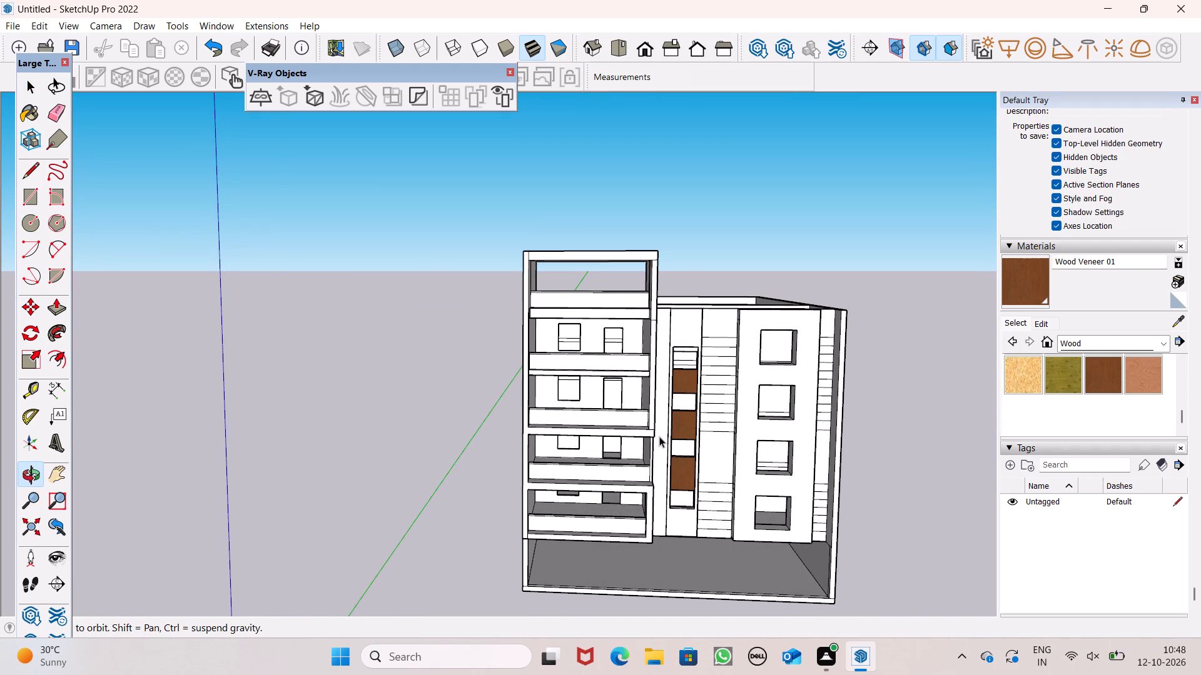
{"action": "scroll", "coordinate": [661, 438], "scroll_direction": "down", "scroll_amount": 1}
{"action": "middle_click_drag", "start_coordinate": [634, 445], "coordinate": [632, 474]}
{"action": "scroll", "coordinate": [644, 254], "scroll_direction": "up", "scroll_amount": 1}
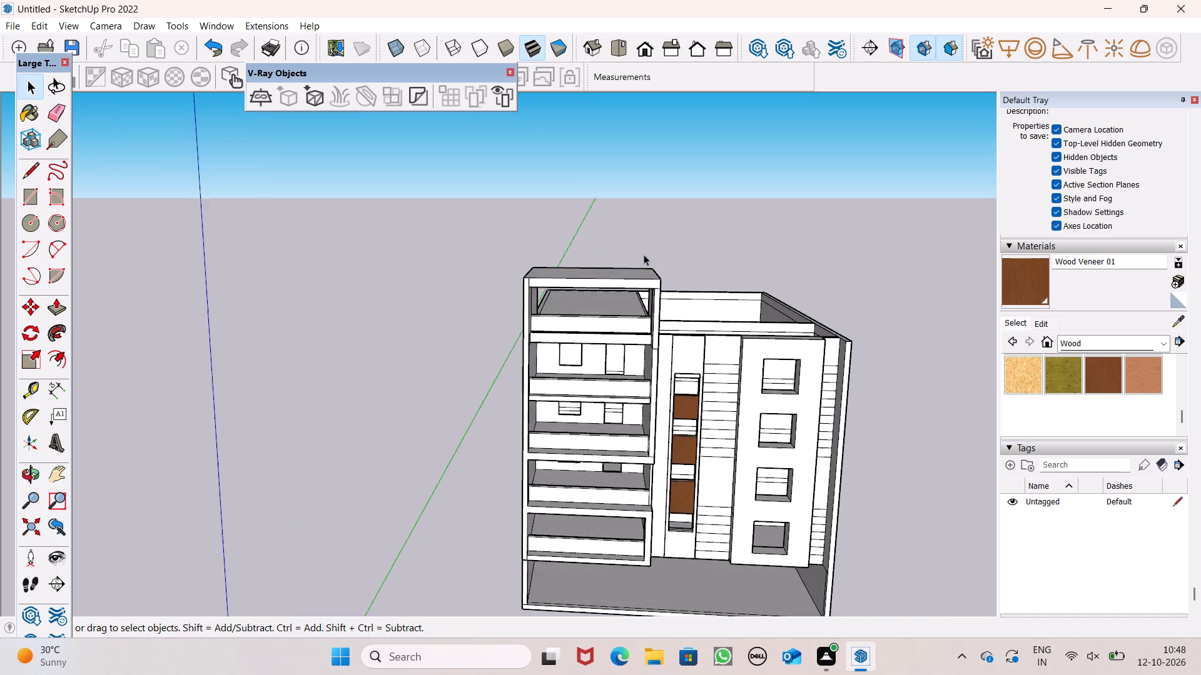
{"action": "scroll", "coordinate": [644, 254], "scroll_direction": "up", "scroll_amount": 4}
{"action": "scroll", "coordinate": [657, 310], "scroll_direction": "down", "scroll_amount": 4}
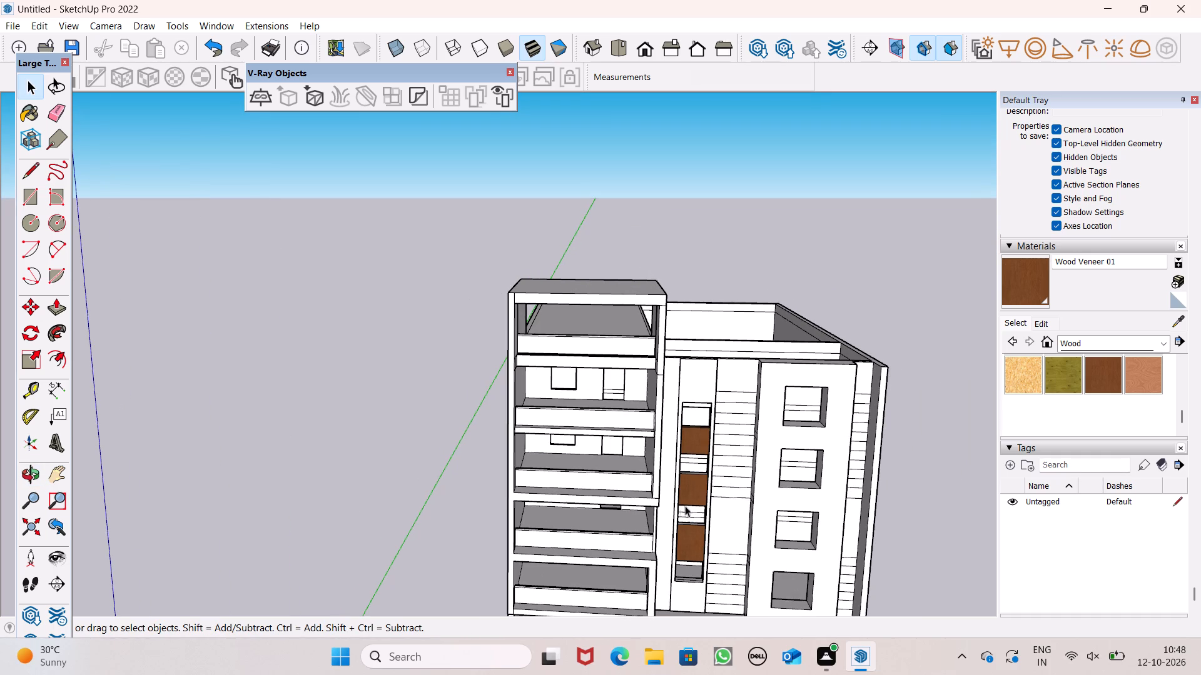
{"action": "scroll", "coordinate": [592, 521], "scroll_direction": "up", "scroll_amount": 7}
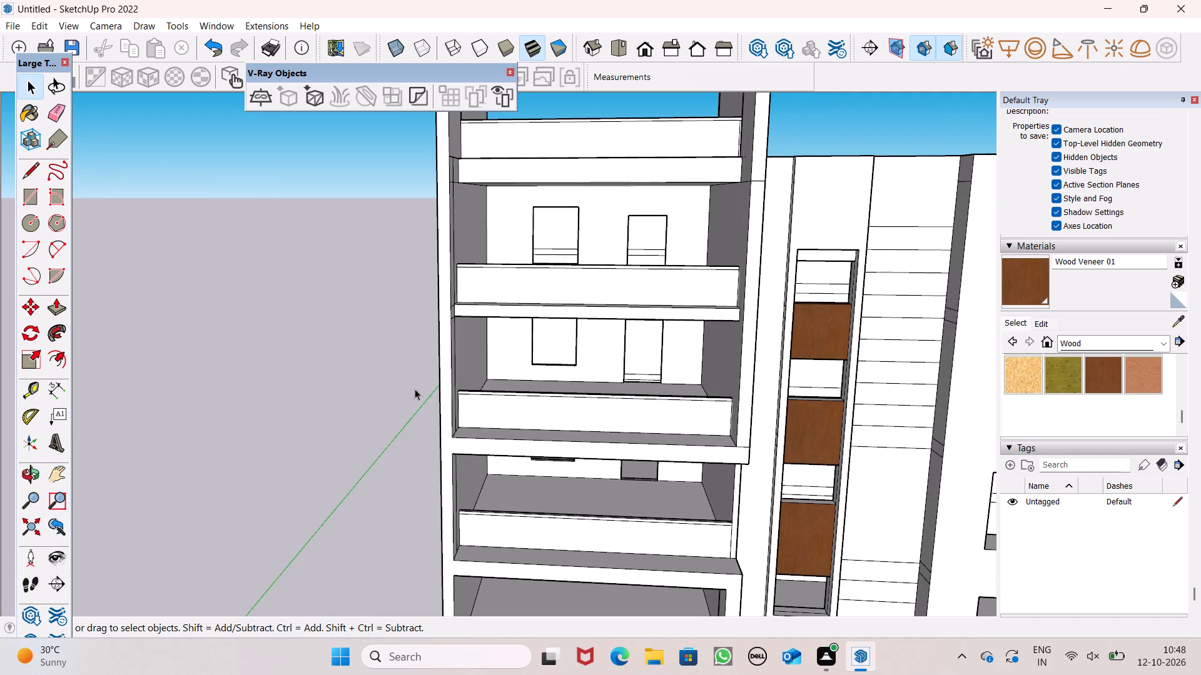
Draw a vertical line about 1' 5 3/16" long across the front face of the slab under the third balcony from the top.
{"action": "left_click", "coordinate": [34, 174]}
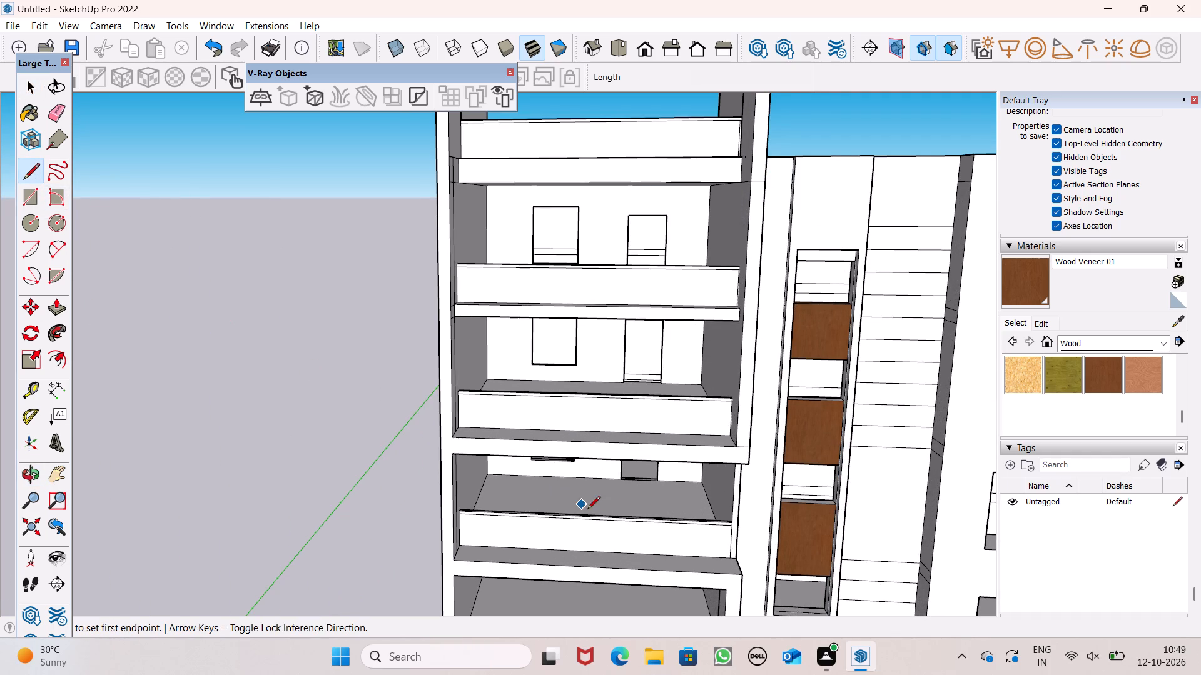
{"action": "scroll", "coordinate": [661, 555], "scroll_direction": "up", "scroll_amount": 2}
{"action": "scroll", "coordinate": [616, 467], "scroll_direction": "down", "scroll_amount": 6}
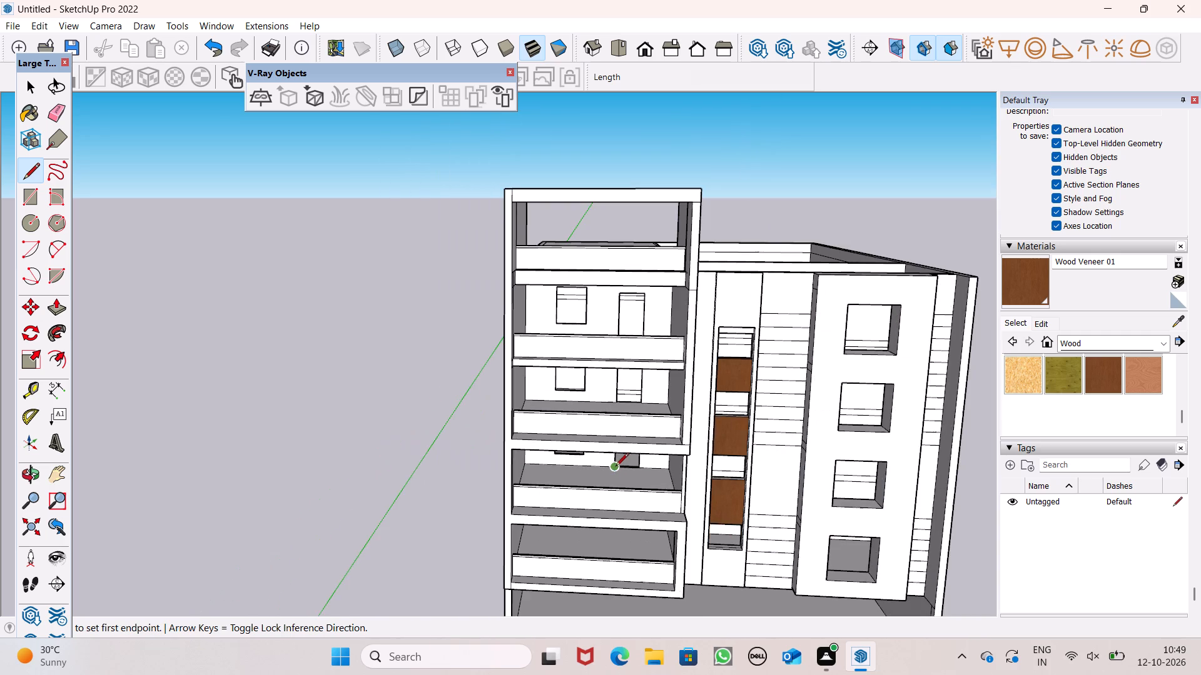
{"action": "scroll", "coordinate": [602, 470], "scroll_direction": "up", "scroll_amount": 7}
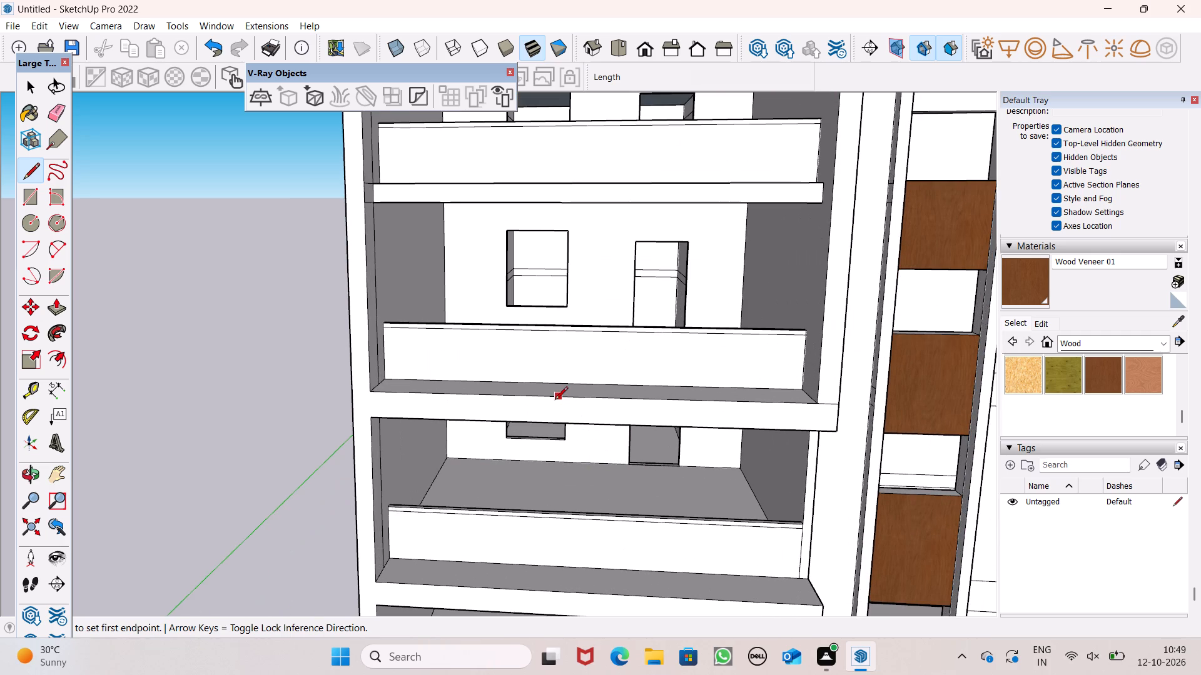
{"action": "left_click", "coordinate": [564, 399]}
{"action": "left_click", "coordinate": [566, 426]}
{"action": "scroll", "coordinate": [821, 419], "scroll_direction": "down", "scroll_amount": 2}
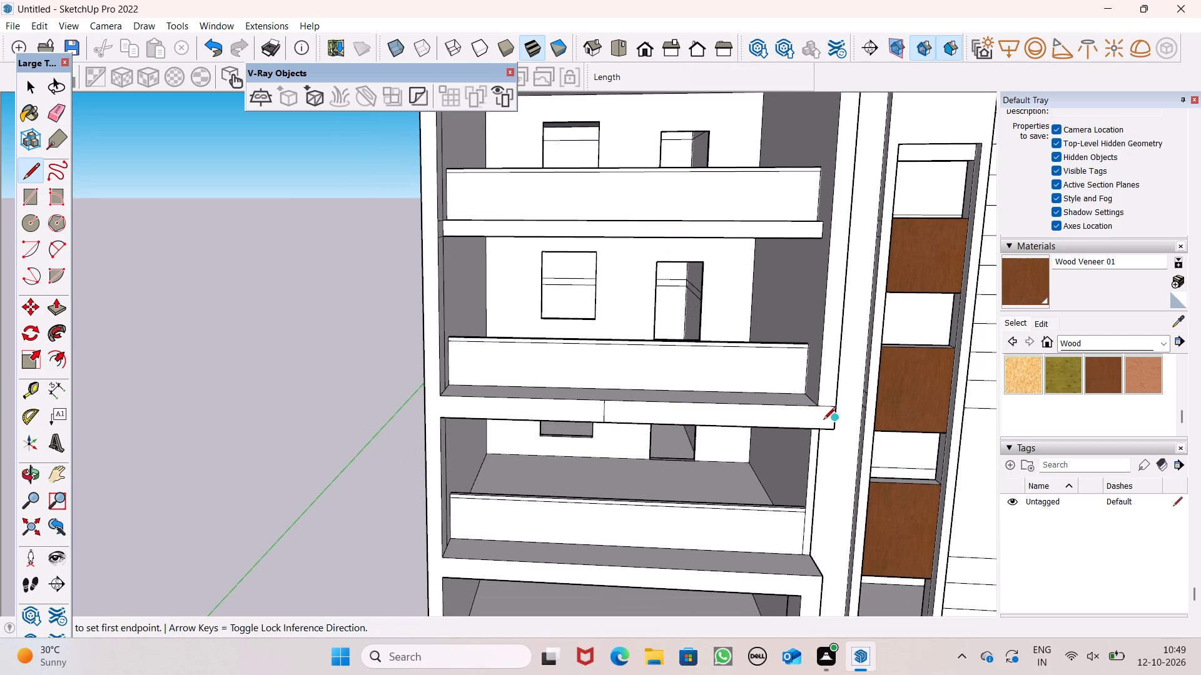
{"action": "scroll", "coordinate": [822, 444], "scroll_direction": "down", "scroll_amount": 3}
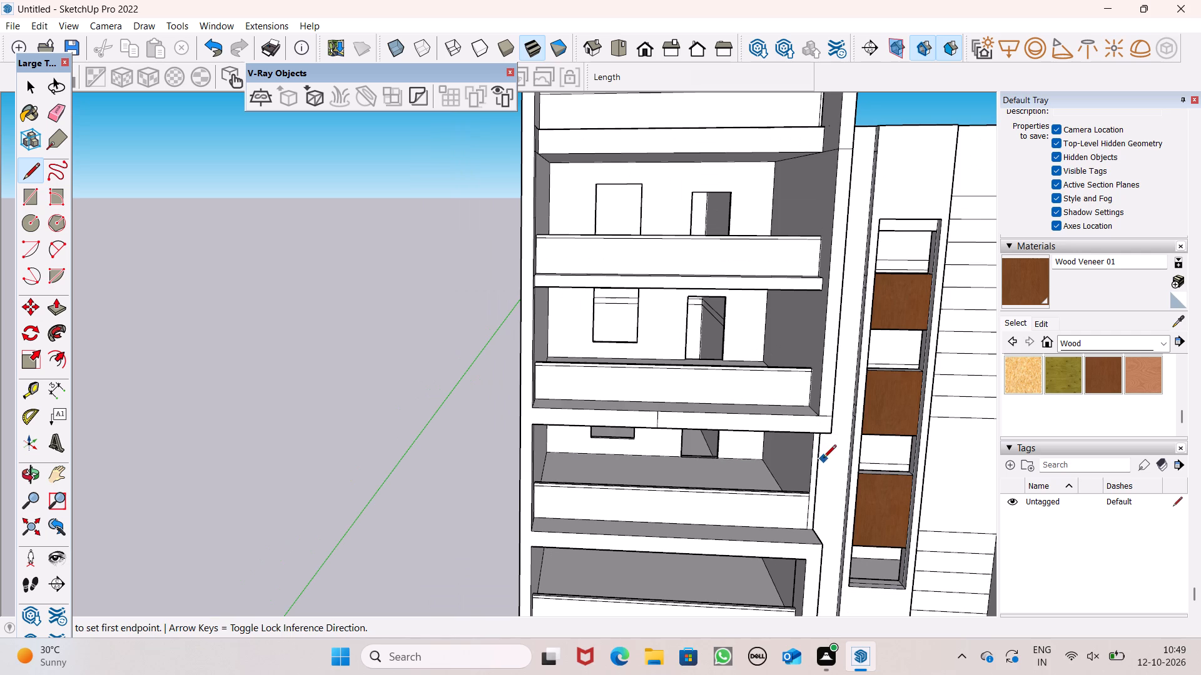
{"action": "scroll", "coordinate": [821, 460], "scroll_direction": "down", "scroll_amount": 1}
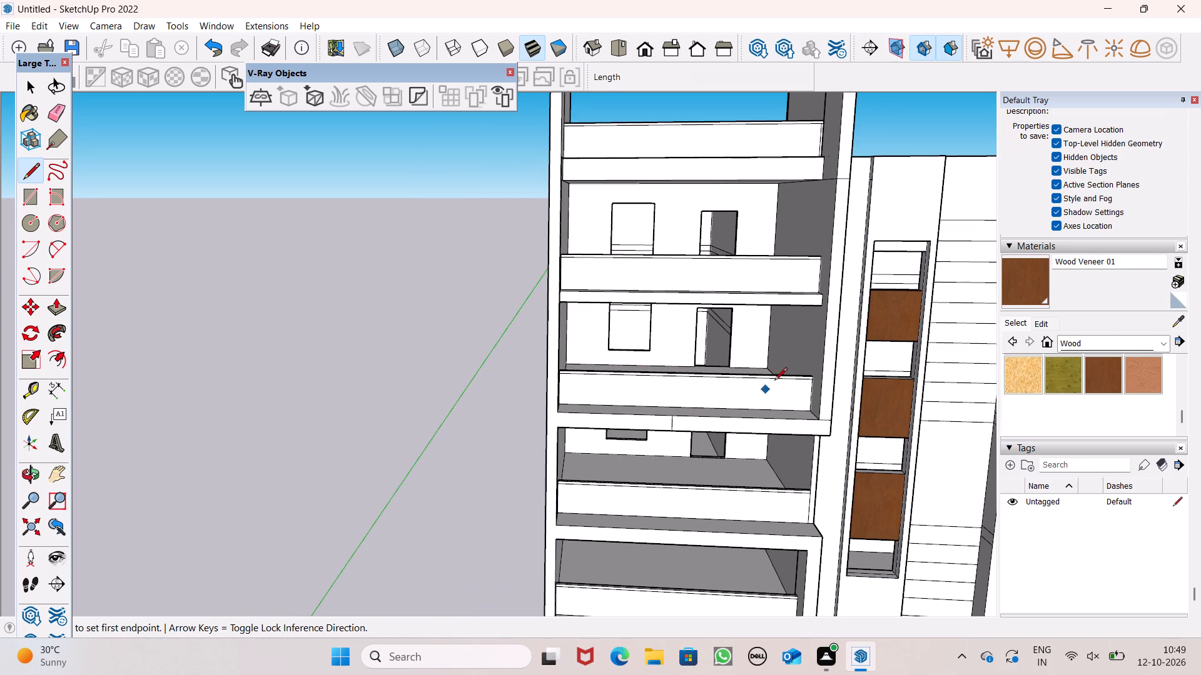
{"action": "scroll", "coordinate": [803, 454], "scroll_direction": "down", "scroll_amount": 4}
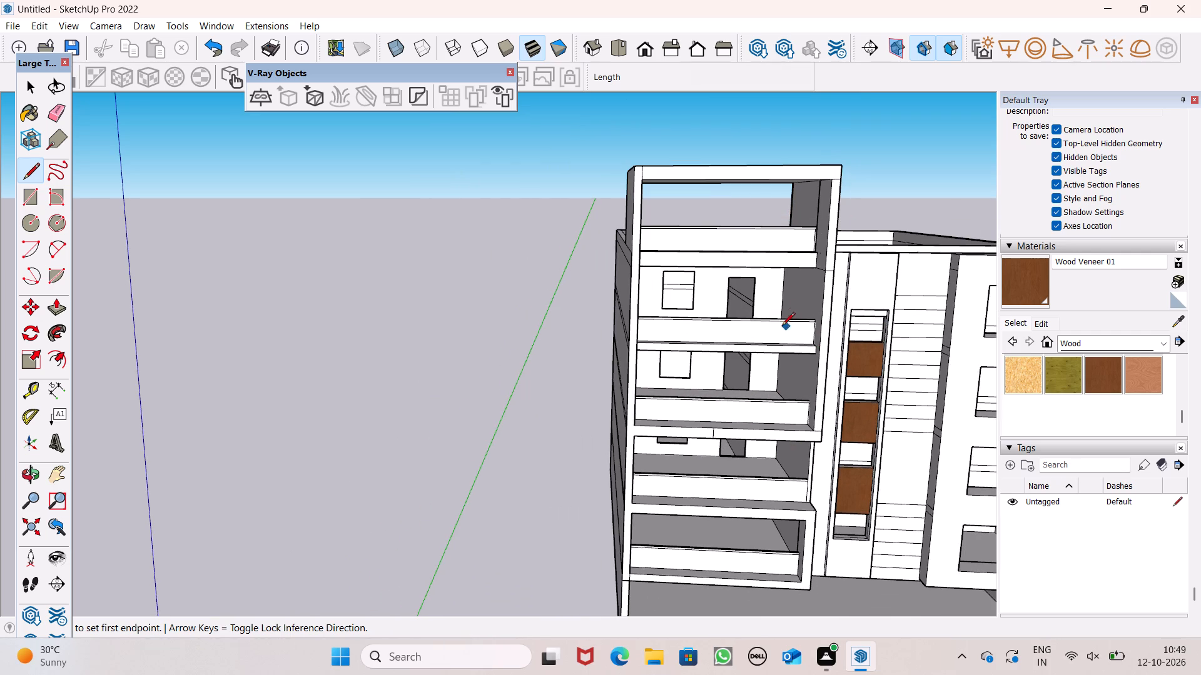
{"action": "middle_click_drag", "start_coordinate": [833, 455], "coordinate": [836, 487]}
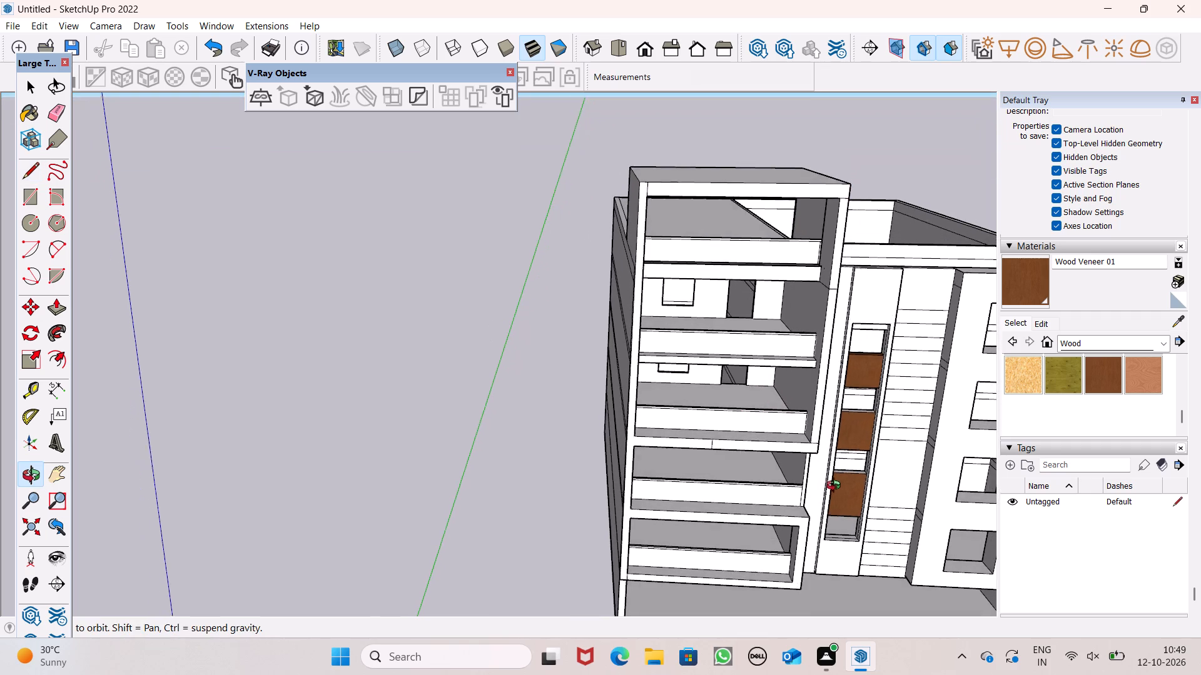
Erase the edge separating the front face of the third balcony's slab from the right side post.
{"action": "middle_click_drag", "start_coordinate": [836, 487], "coordinate": [835, 484]}
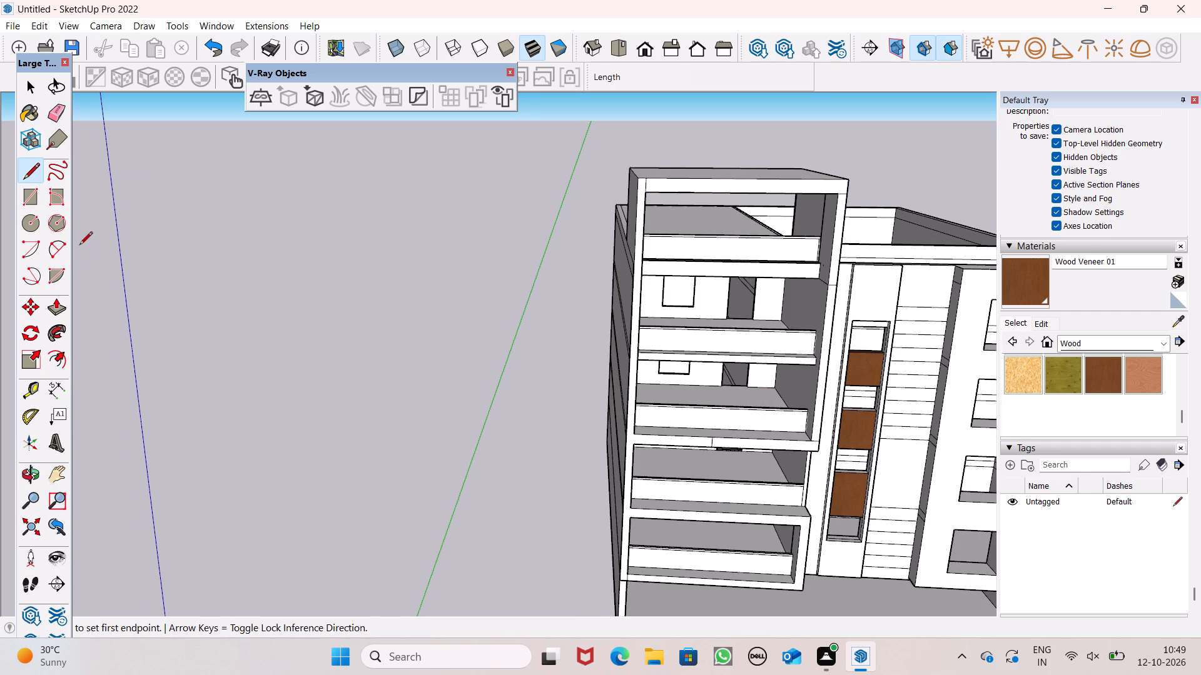
{"action": "left_click", "coordinate": [51, 112]}
{"action": "scroll", "coordinate": [839, 477], "scroll_direction": "up", "scroll_amount": 2}
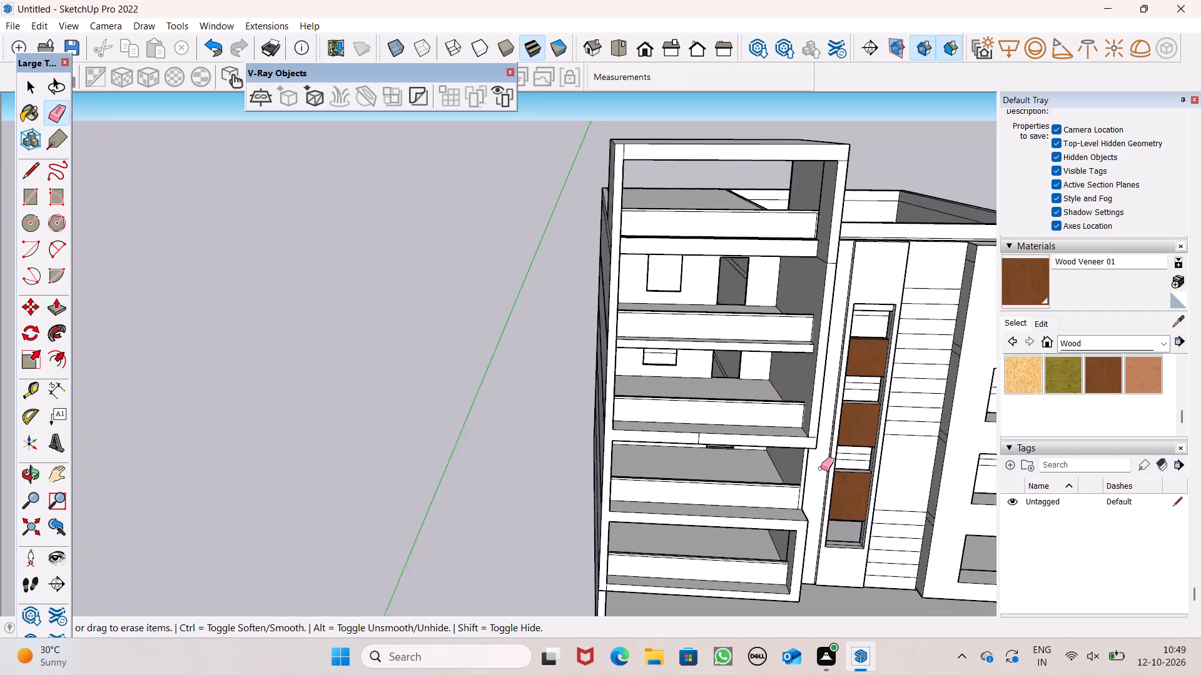
{"action": "scroll", "coordinate": [821, 468], "scroll_direction": "up", "scroll_amount": 10}
{"action": "left_click_drag", "start_coordinate": [824, 410], "coordinate": [823, 421]}
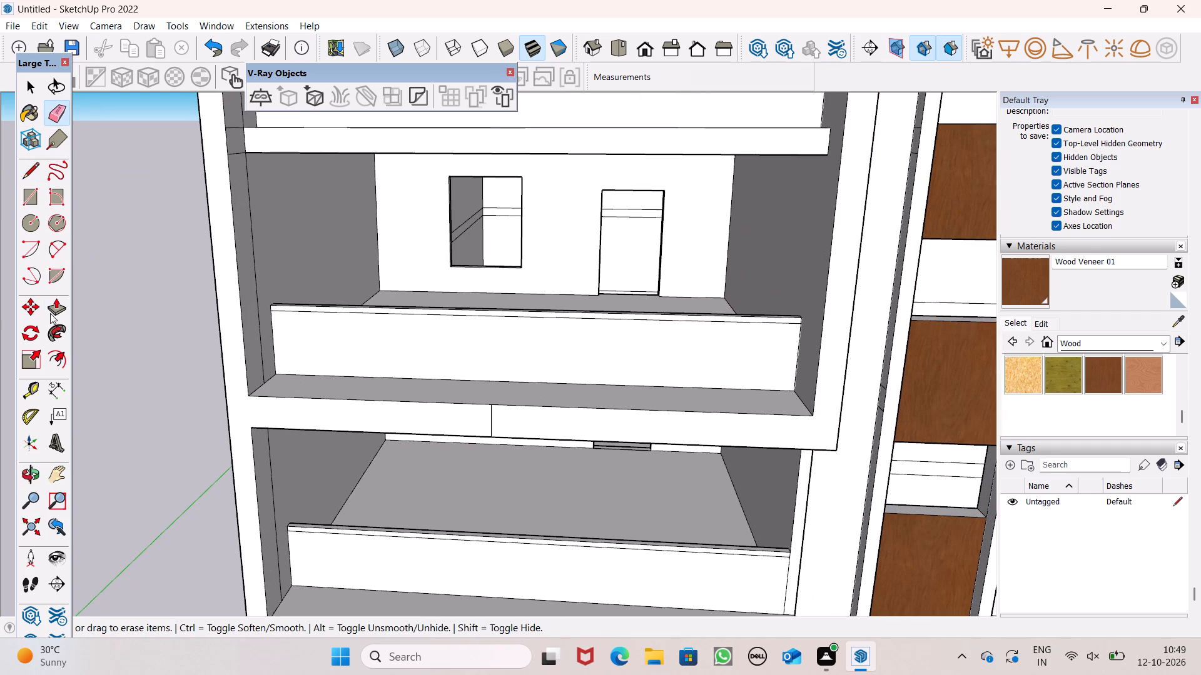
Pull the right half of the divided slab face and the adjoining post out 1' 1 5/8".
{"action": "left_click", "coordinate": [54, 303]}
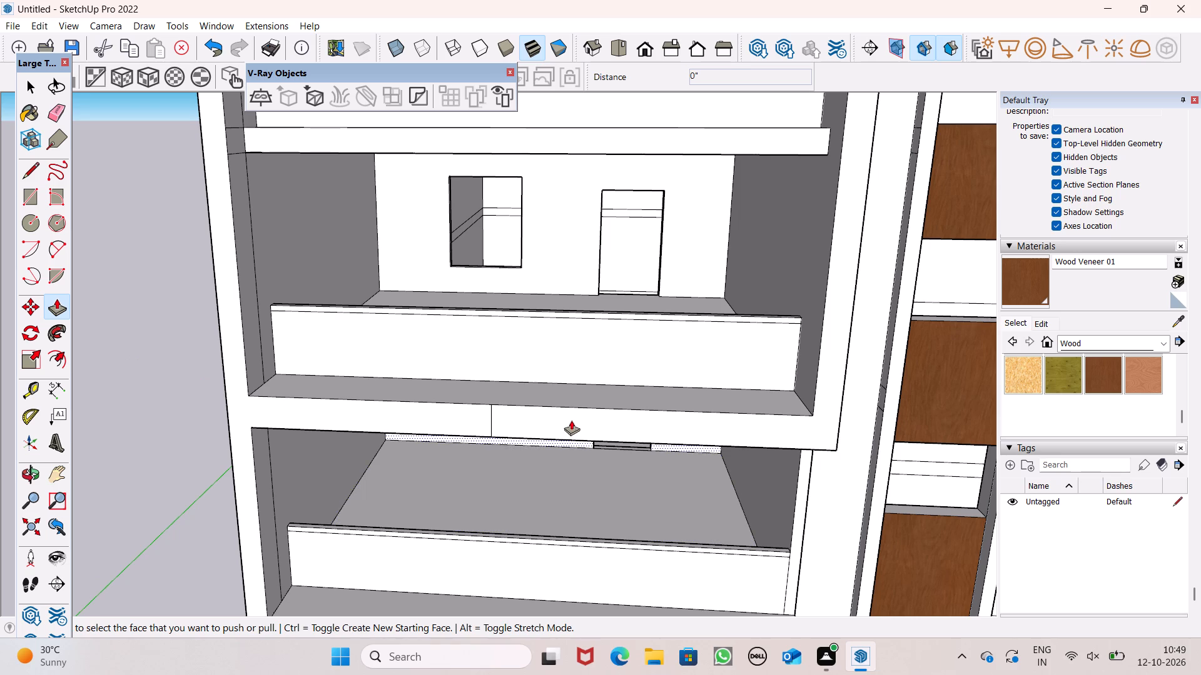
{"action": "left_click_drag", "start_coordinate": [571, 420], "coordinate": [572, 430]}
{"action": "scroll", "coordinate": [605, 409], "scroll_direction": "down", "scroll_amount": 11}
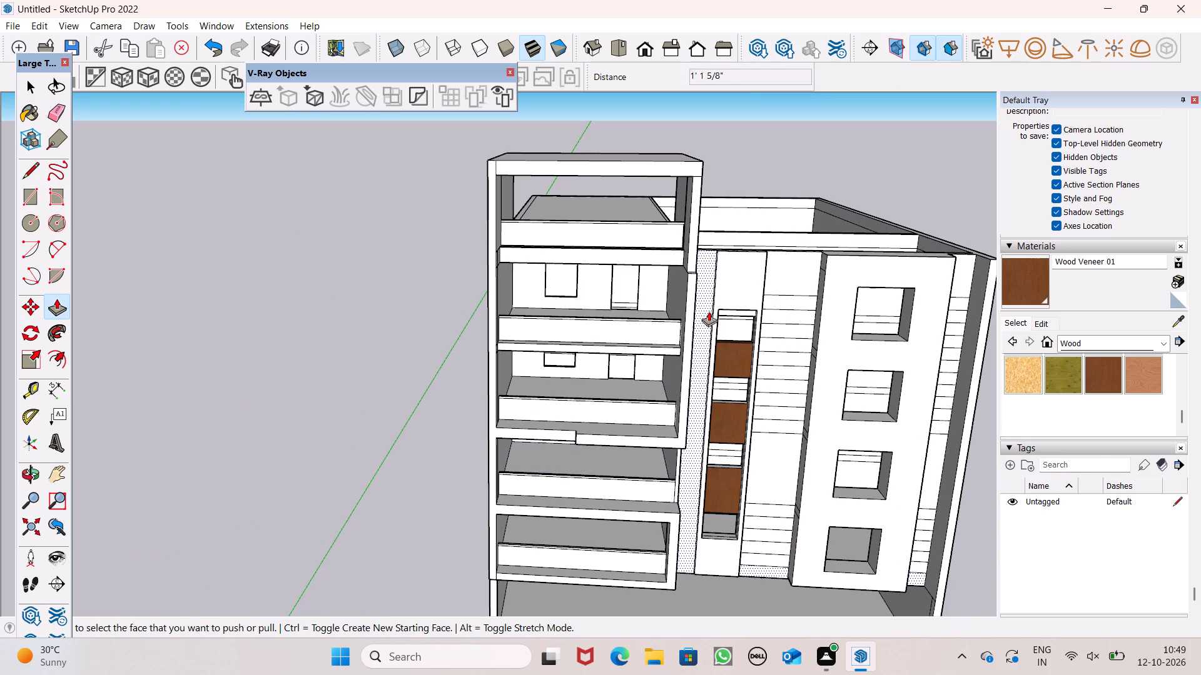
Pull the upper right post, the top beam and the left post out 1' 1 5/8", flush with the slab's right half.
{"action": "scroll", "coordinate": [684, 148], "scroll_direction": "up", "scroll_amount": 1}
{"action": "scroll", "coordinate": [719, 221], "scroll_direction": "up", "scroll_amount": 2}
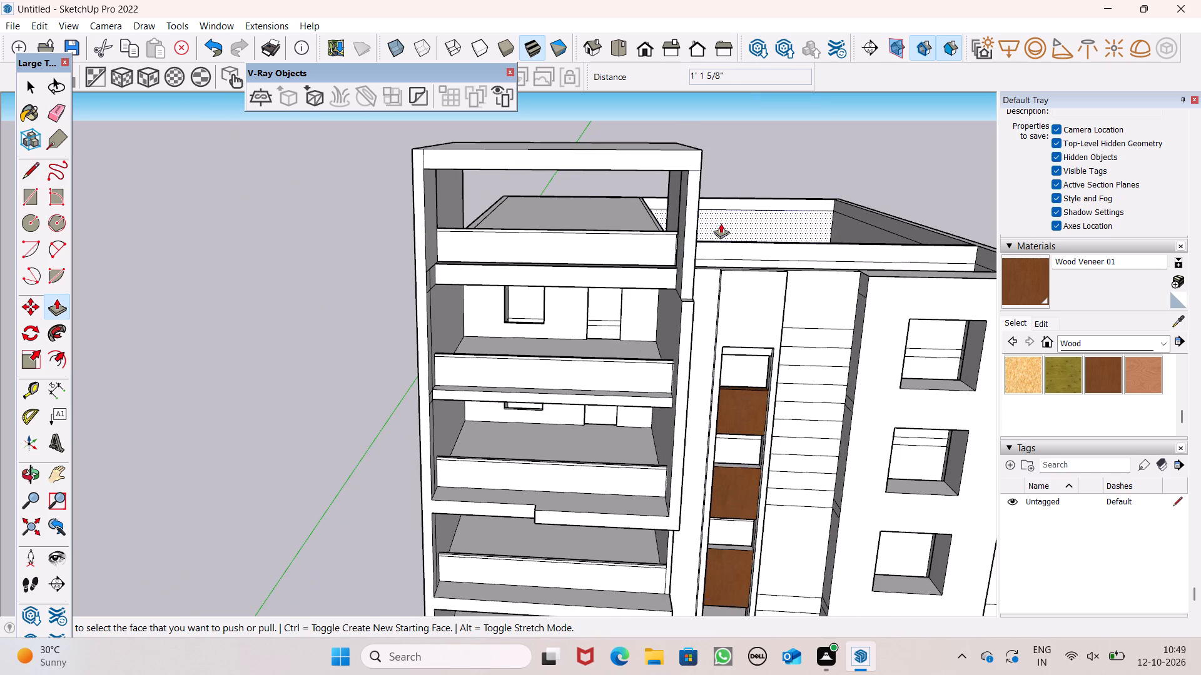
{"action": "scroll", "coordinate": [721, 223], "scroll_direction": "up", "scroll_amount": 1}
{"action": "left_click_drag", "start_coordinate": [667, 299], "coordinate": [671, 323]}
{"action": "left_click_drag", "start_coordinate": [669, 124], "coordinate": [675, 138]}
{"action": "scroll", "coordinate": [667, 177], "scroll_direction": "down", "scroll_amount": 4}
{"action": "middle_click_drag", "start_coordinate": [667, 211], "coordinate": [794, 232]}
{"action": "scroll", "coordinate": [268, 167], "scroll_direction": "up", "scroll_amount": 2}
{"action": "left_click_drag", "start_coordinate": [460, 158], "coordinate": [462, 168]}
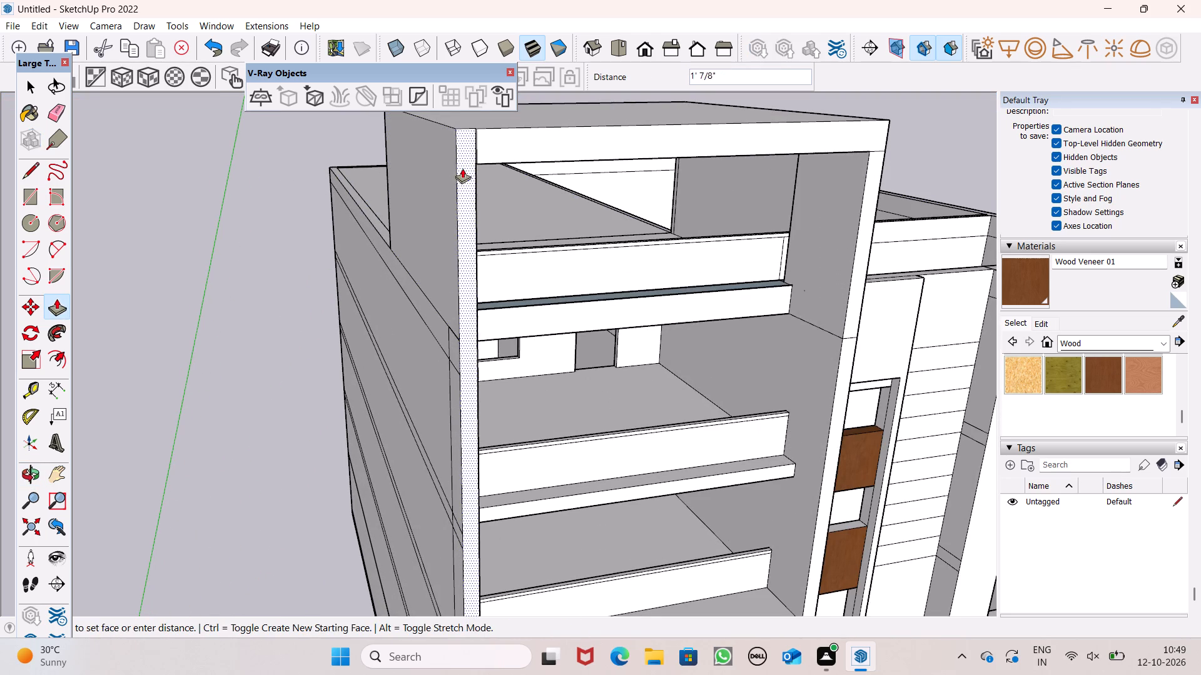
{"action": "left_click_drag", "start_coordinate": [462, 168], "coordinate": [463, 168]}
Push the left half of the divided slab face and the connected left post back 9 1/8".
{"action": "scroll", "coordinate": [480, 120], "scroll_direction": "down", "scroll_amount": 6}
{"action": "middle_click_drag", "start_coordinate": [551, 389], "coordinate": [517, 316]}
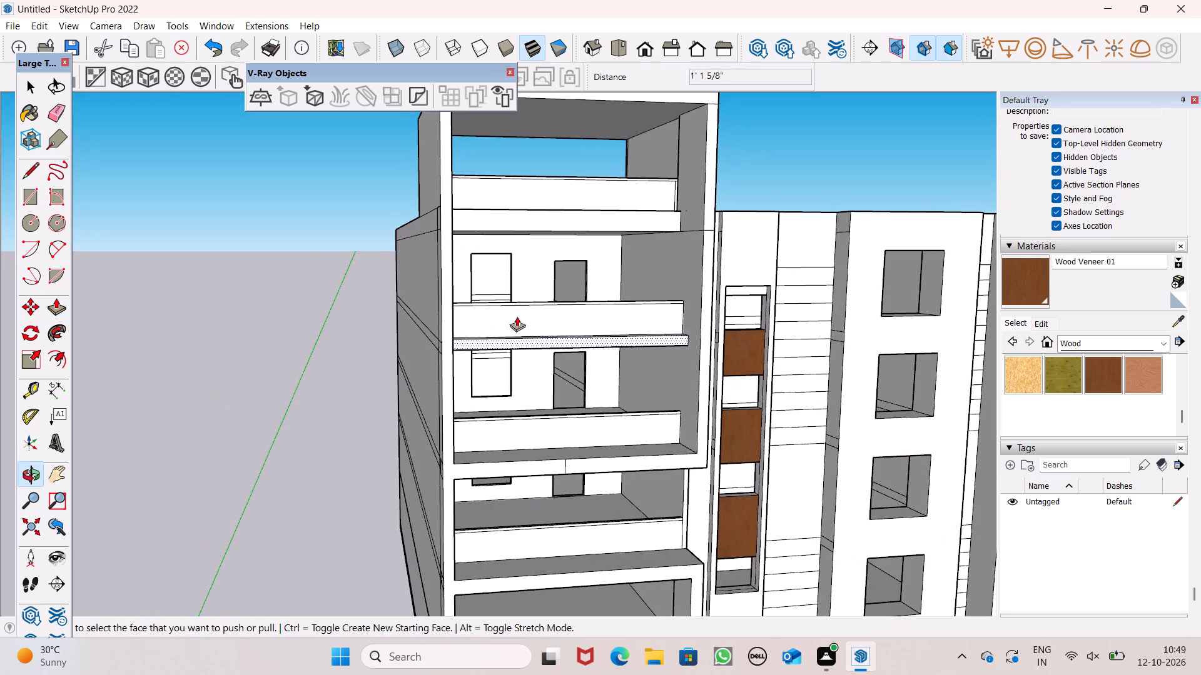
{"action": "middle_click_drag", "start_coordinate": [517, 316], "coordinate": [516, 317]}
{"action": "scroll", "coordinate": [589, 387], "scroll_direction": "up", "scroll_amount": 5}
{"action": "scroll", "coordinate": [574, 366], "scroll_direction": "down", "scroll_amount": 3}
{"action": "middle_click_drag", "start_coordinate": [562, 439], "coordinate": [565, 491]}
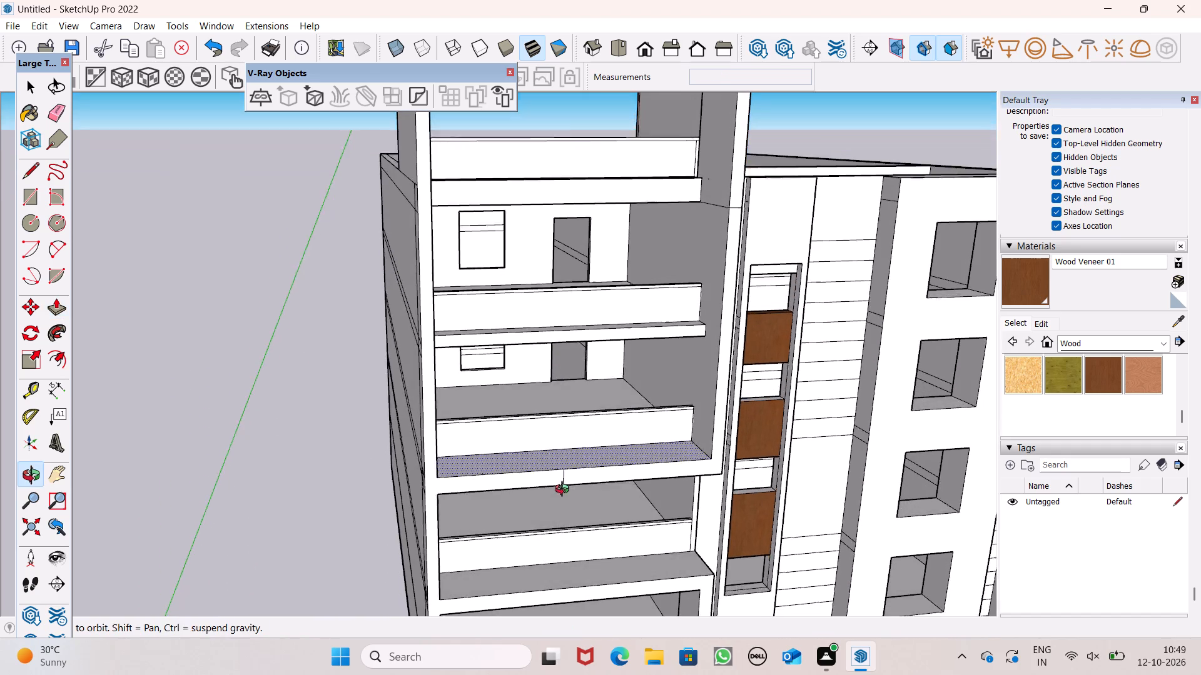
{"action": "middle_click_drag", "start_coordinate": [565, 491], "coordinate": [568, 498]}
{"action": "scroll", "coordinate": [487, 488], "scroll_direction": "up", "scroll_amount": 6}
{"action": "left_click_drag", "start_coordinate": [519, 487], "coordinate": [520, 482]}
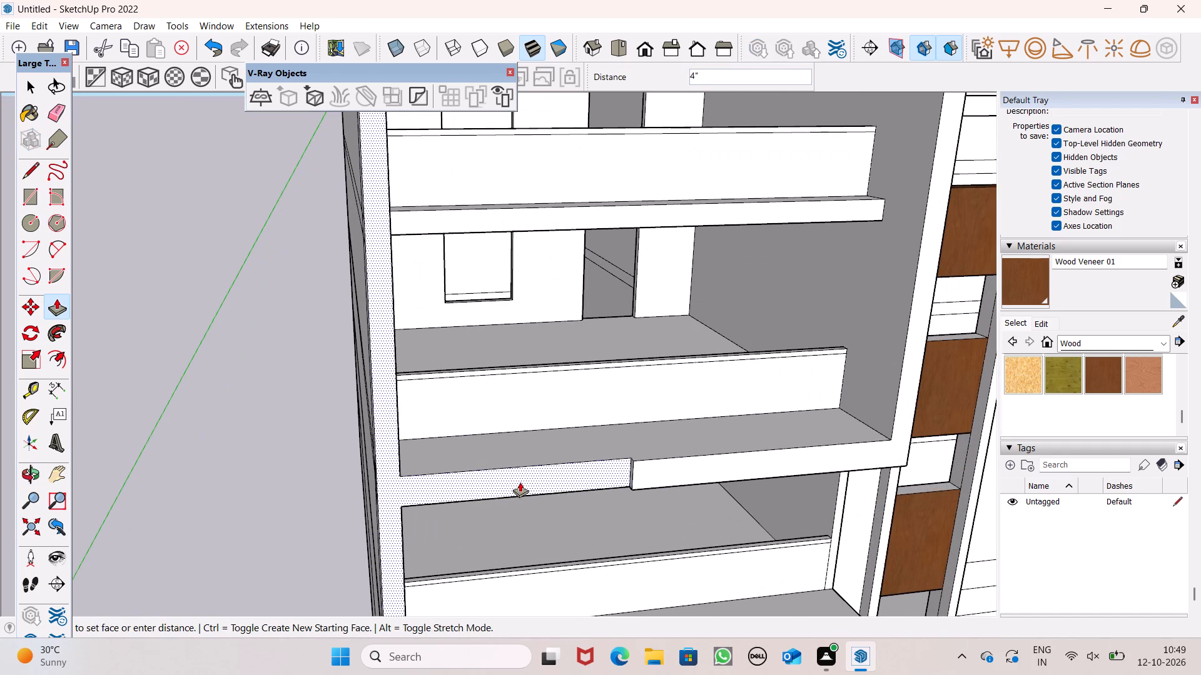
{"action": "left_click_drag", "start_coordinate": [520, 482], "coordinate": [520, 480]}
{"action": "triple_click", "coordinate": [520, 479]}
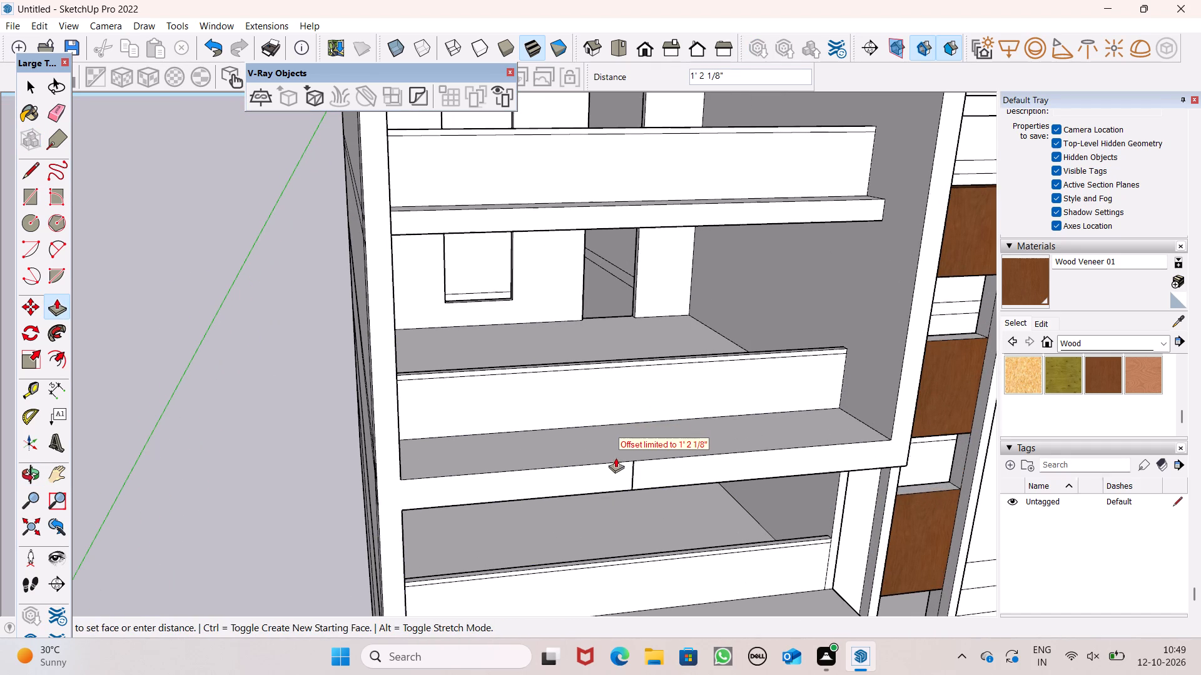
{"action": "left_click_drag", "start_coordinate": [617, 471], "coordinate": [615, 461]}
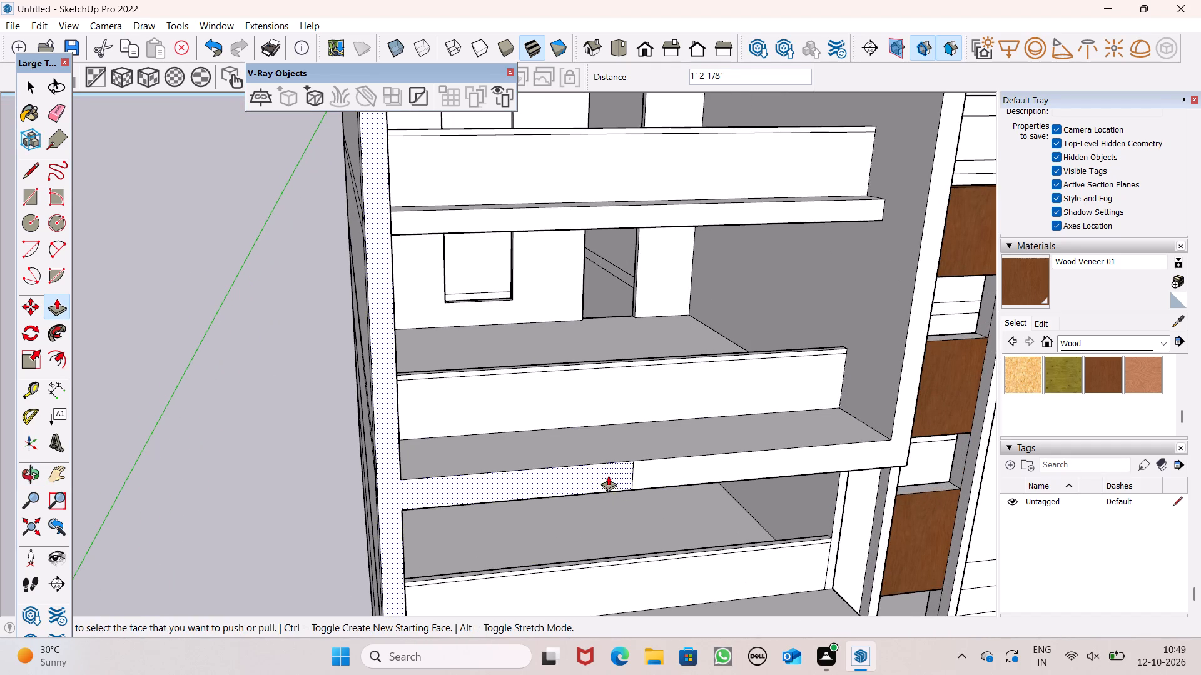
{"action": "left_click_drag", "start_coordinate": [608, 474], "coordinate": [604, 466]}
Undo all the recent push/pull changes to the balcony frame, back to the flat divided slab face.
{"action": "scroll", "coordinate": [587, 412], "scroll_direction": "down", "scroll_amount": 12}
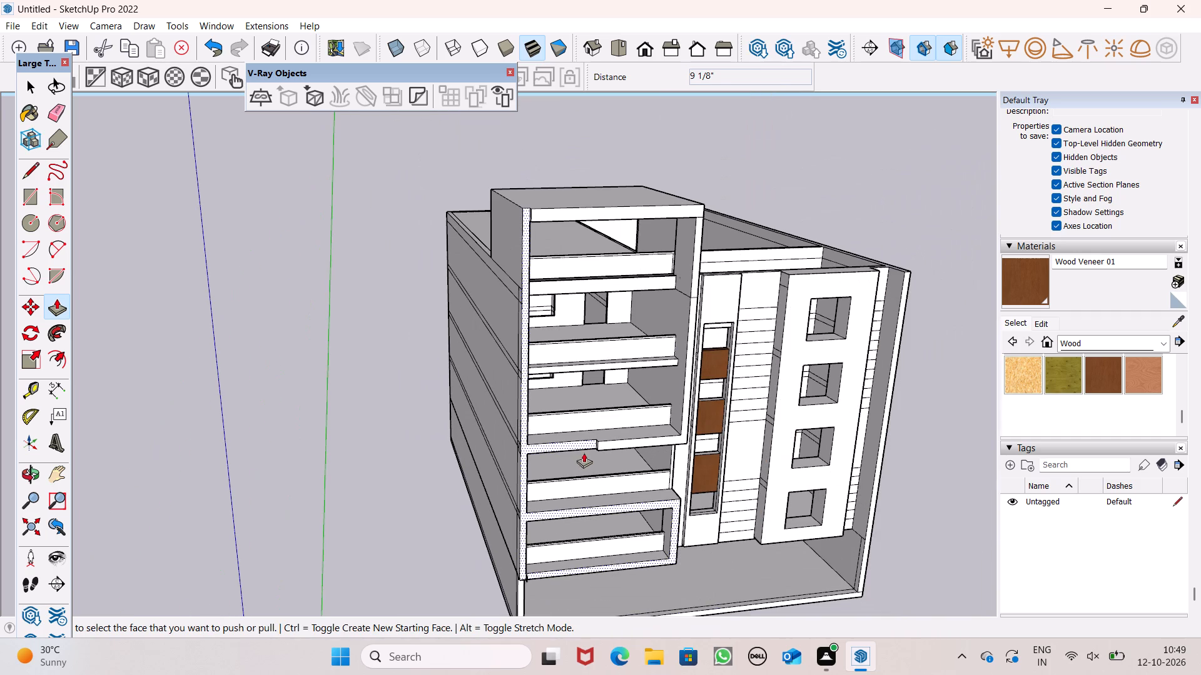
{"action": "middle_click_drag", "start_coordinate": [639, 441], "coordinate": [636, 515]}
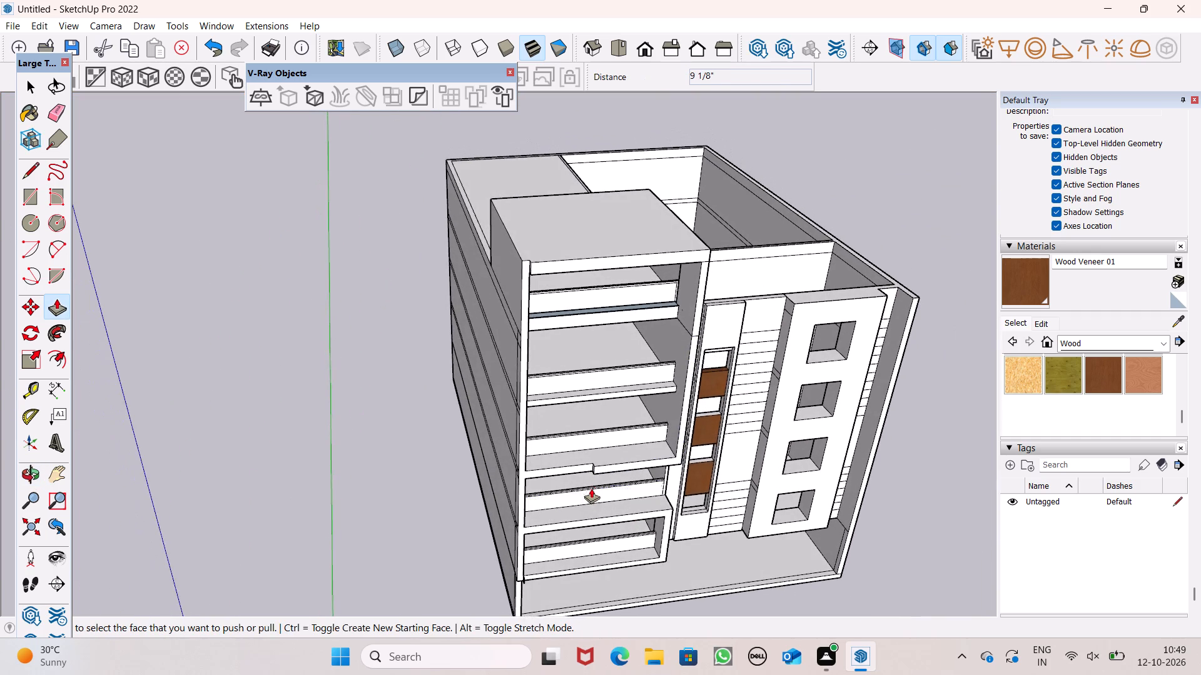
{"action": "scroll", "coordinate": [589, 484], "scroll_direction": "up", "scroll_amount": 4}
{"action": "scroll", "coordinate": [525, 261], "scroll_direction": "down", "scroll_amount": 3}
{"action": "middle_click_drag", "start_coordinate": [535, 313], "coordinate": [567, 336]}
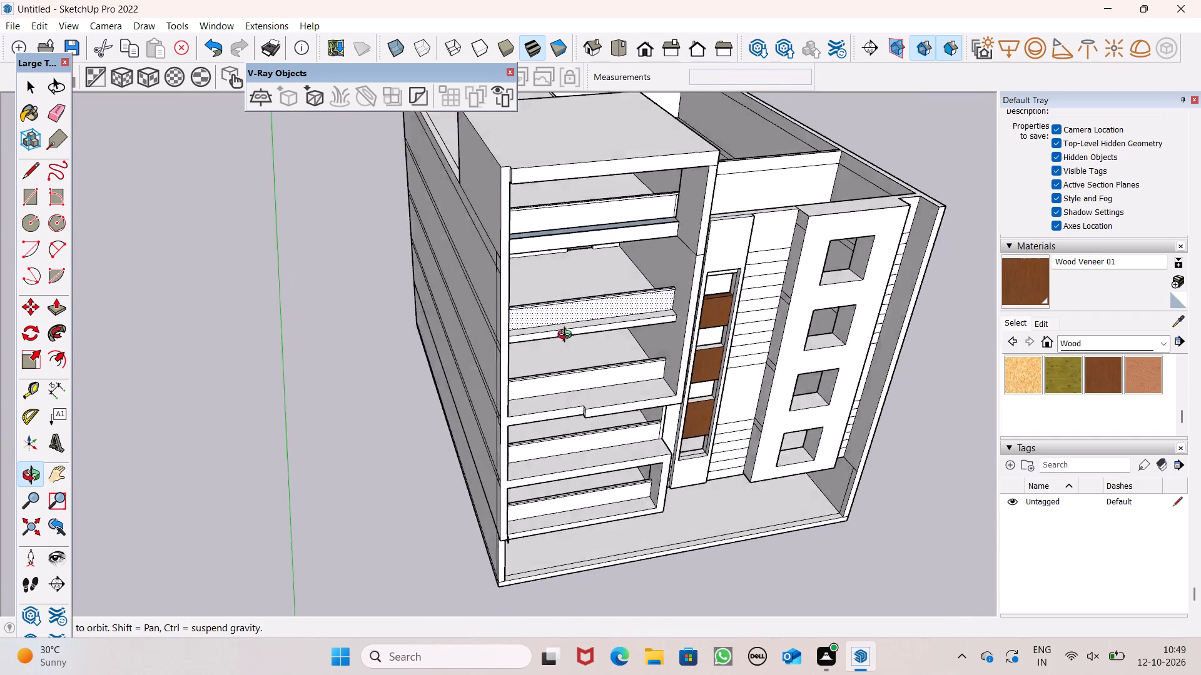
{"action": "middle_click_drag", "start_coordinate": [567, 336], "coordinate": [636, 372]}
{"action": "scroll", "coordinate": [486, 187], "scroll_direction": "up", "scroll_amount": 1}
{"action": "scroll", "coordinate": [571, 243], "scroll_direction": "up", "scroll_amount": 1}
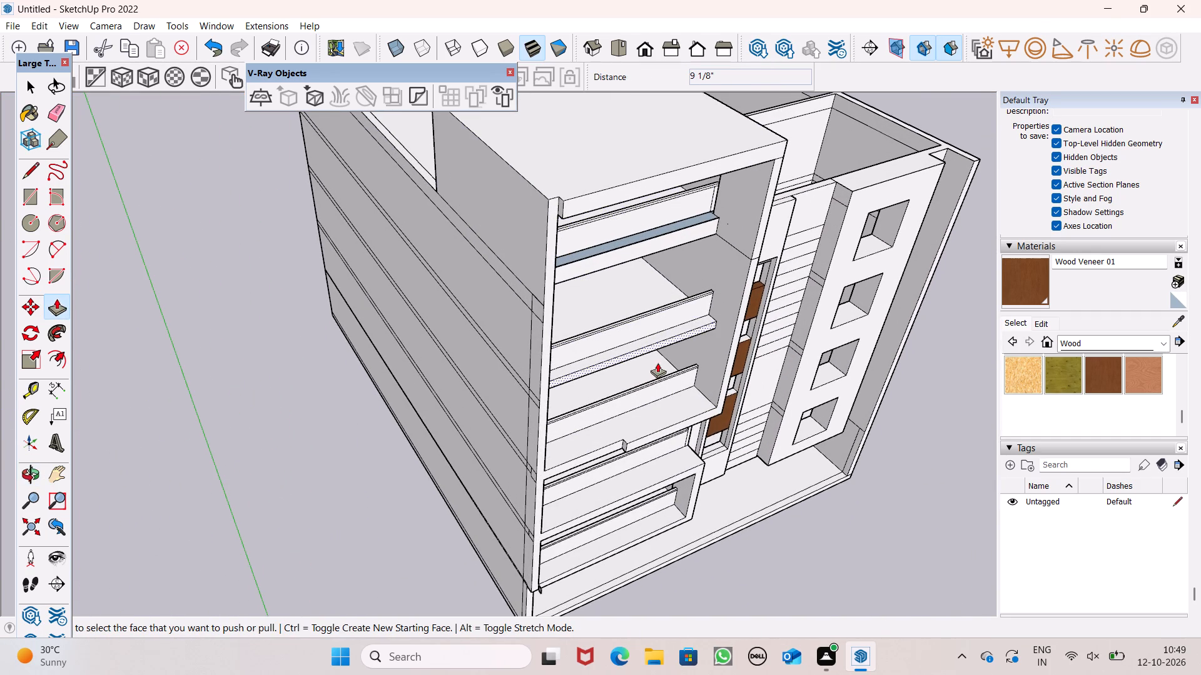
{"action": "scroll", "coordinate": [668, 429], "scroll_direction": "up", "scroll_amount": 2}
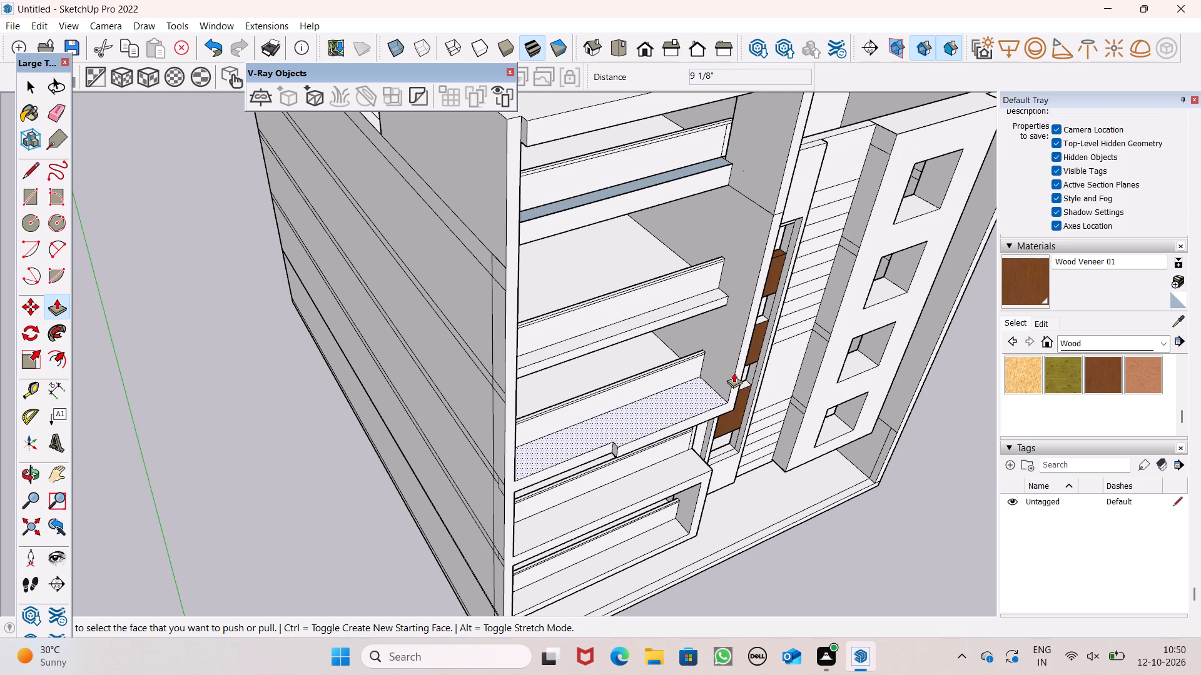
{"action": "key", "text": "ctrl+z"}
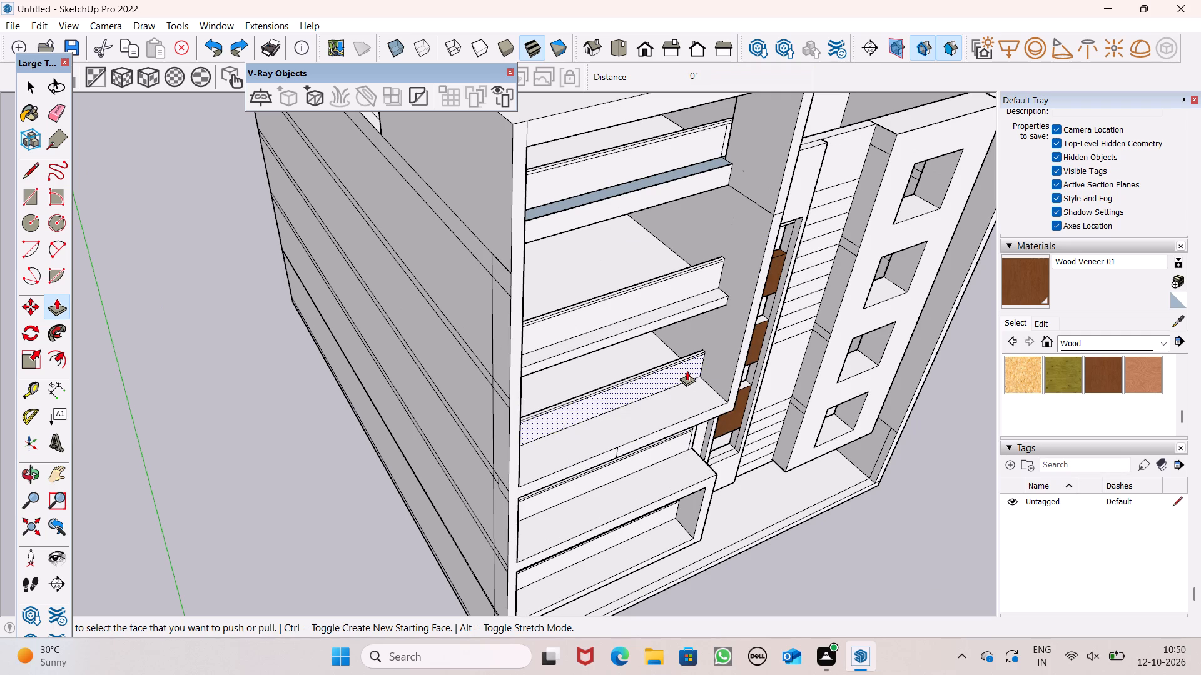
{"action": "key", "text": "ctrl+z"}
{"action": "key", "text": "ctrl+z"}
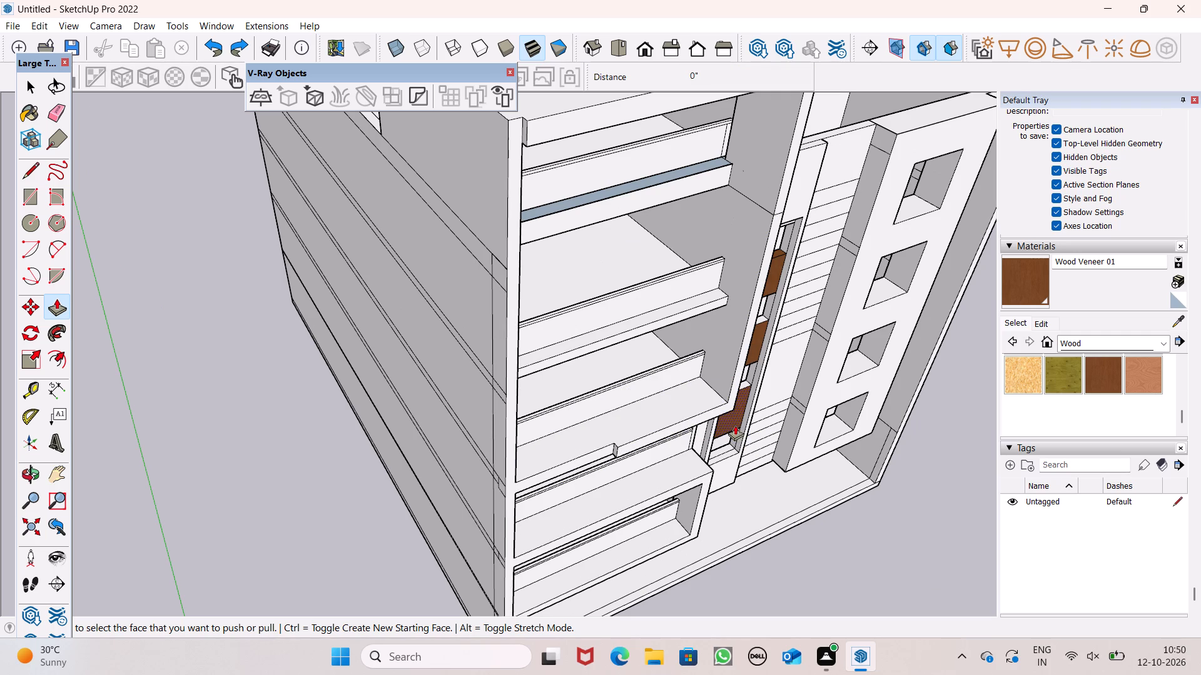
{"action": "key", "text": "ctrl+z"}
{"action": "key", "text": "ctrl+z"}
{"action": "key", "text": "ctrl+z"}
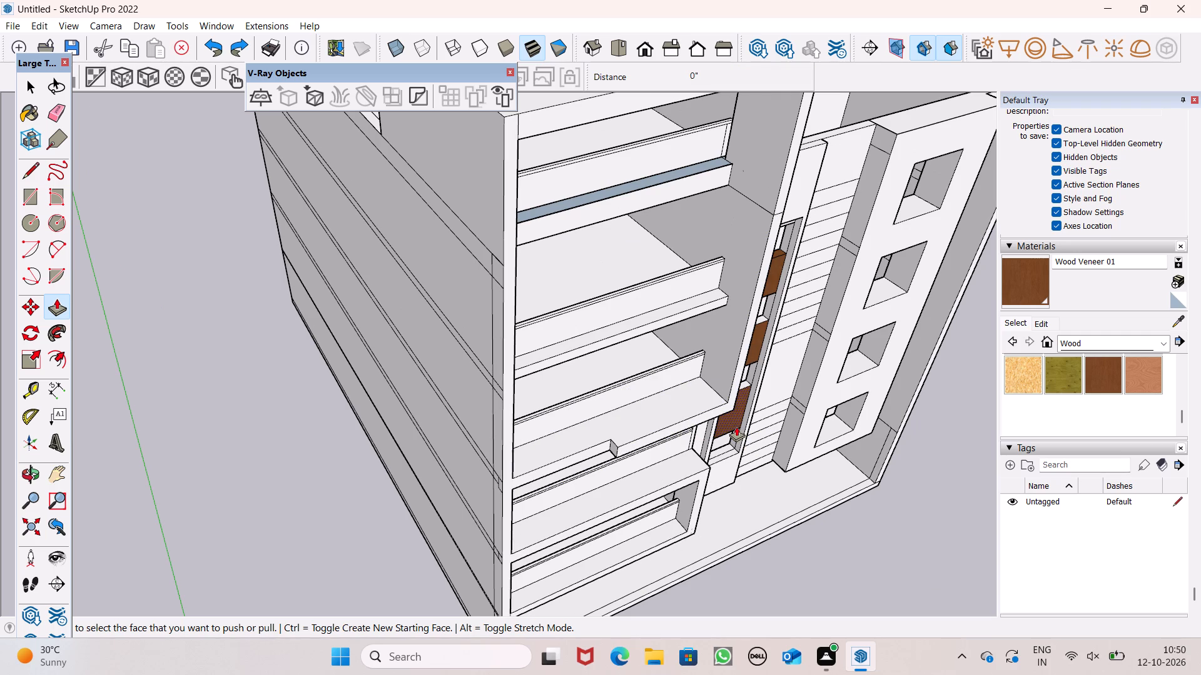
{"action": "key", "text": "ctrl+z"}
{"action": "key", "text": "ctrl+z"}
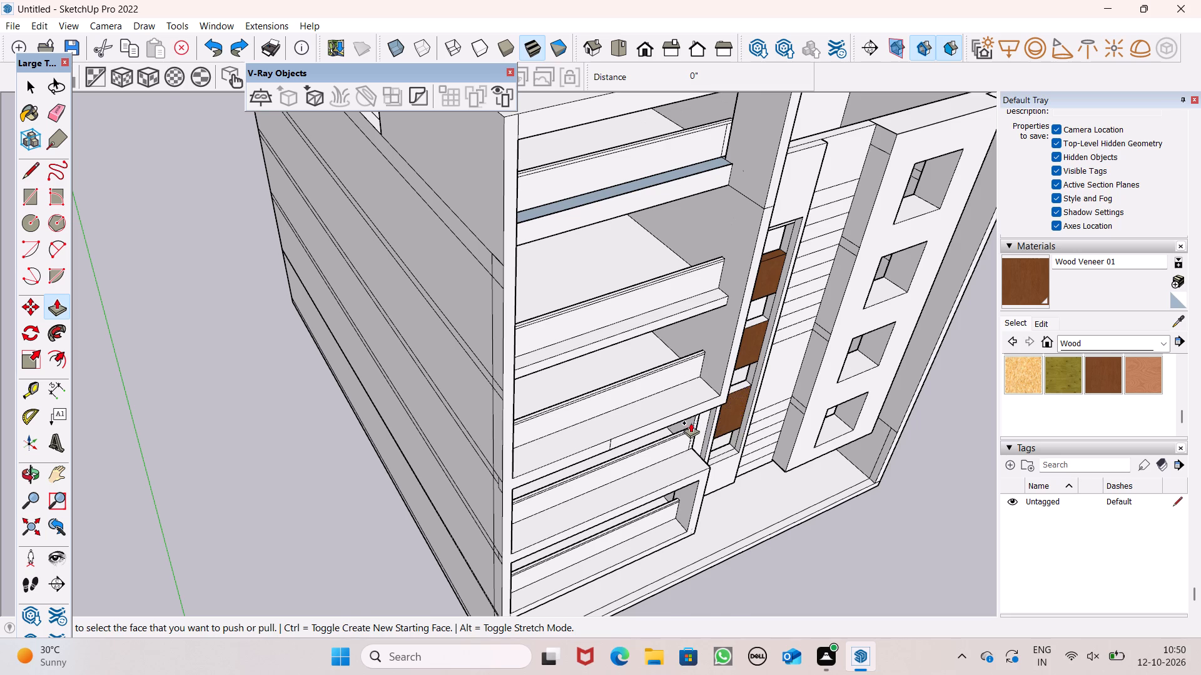
Pull the right half of the divided slab face and the adjoining post out about 9 7/8".
{"action": "scroll", "coordinate": [689, 422], "scroll_direction": "up", "scroll_amount": 4}
{"action": "left_click_drag", "start_coordinate": [626, 427], "coordinate": [626, 435]}
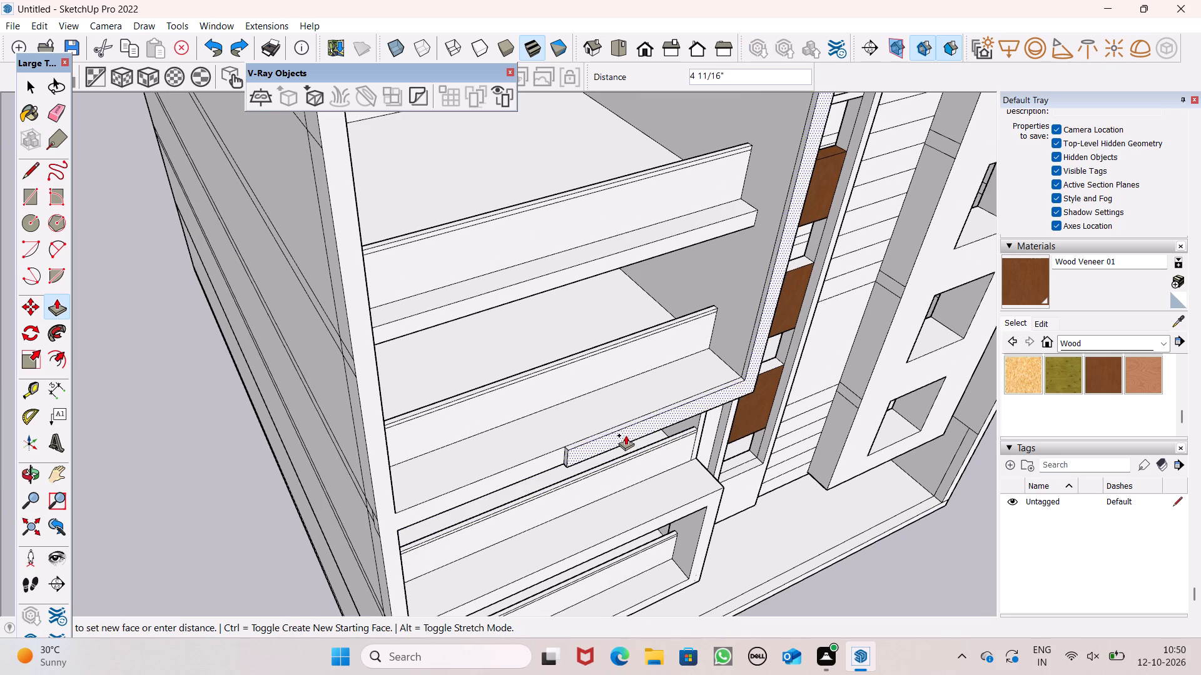
{"action": "left_click_drag", "start_coordinate": [626, 435], "coordinate": [629, 441]}
{"action": "left_click", "coordinate": [629, 441]}
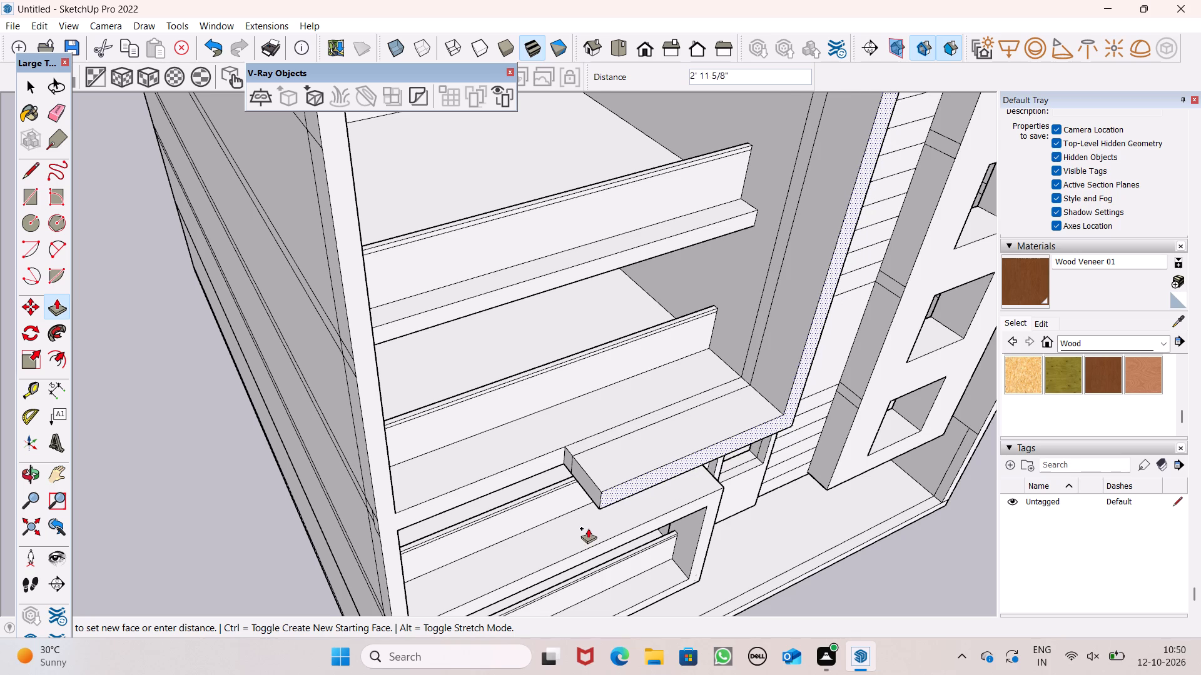
{"action": "scroll", "coordinate": [588, 527], "scroll_direction": "down", "scroll_amount": 1}
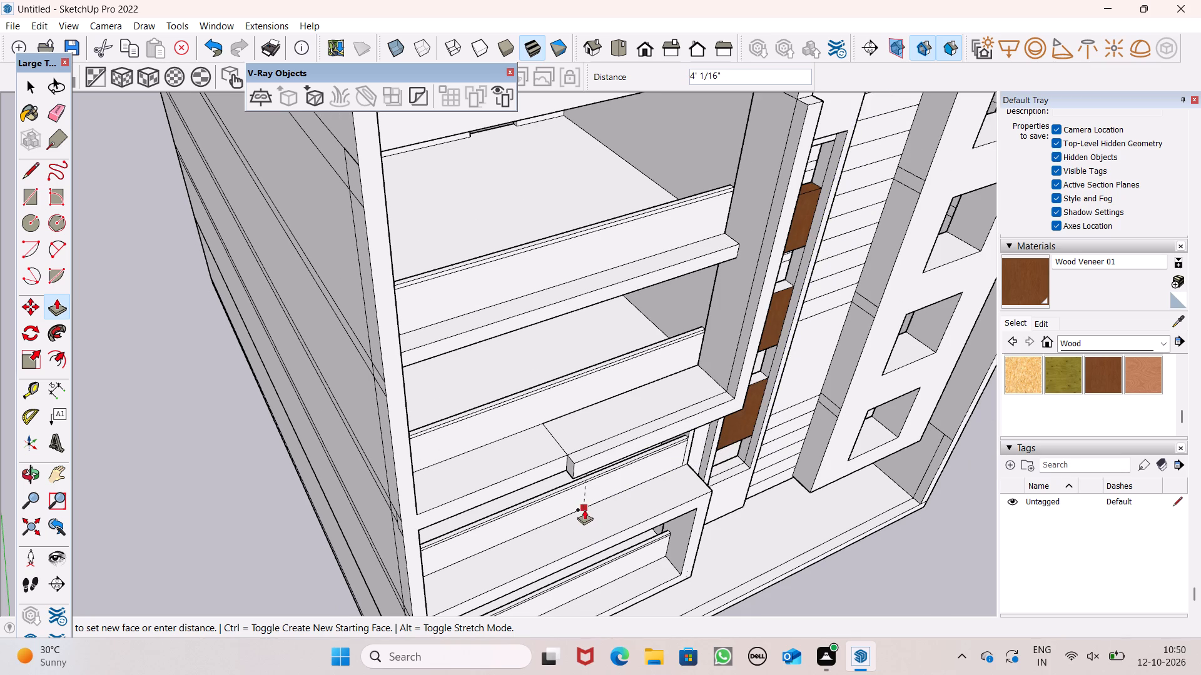
{"action": "key", "text": "space"}
{"action": "scroll", "coordinate": [607, 481], "scroll_direction": "down", "scroll_amount": 4}
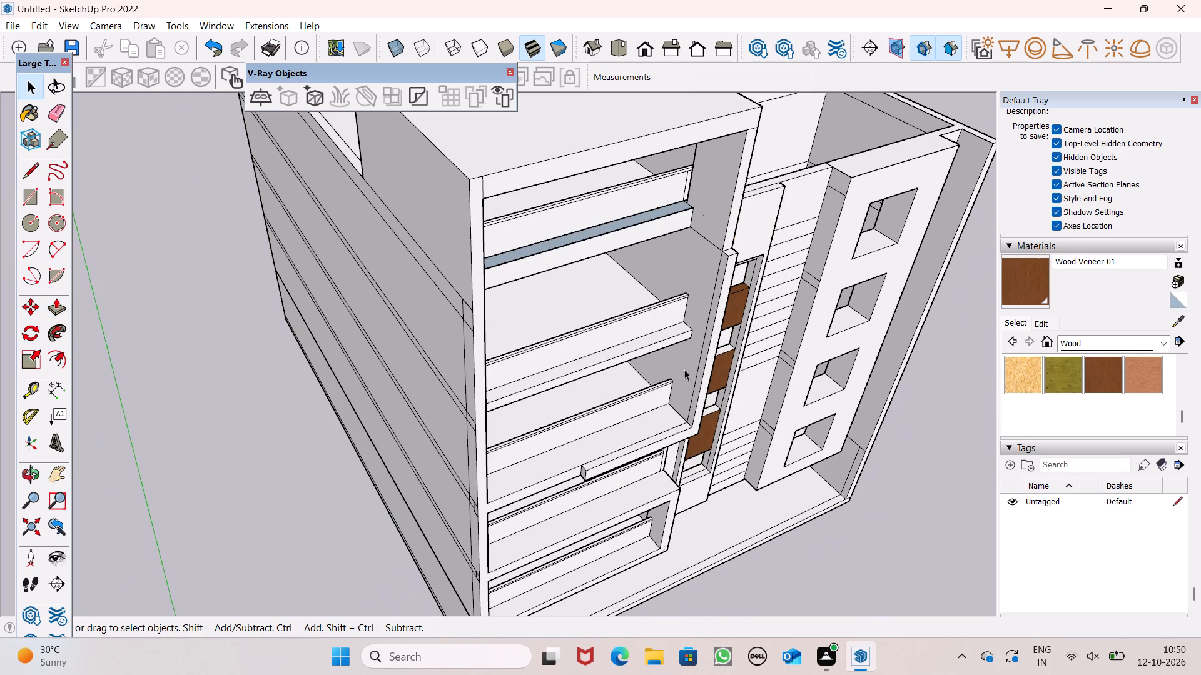
{"action": "scroll", "coordinate": [699, 306], "scroll_direction": "down", "scroll_amount": 4}
Pull the upper section of the right post out 9 7/8", flush with the post section below it.
{"action": "scroll", "coordinate": [747, 241], "scroll_direction": "up", "scroll_amount": 6}
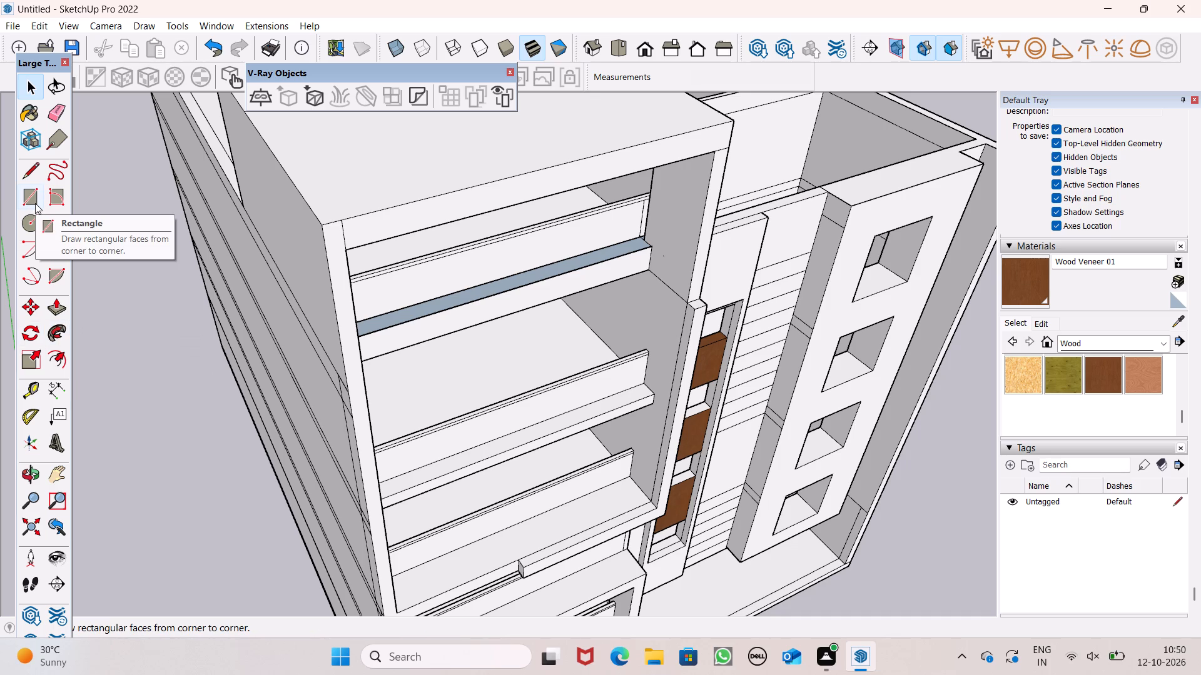
{"action": "left_click", "coordinate": [61, 311]}
{"action": "scroll", "coordinate": [715, 240], "scroll_direction": "up", "scroll_amount": 3}
{"action": "left_click_drag", "start_coordinate": [696, 289], "coordinate": [687, 334]}
Pull the front face of the top beam out 9 7/8", flush with the right post.
{"action": "scroll", "coordinate": [701, 279], "scroll_direction": "down", "scroll_amount": 2}
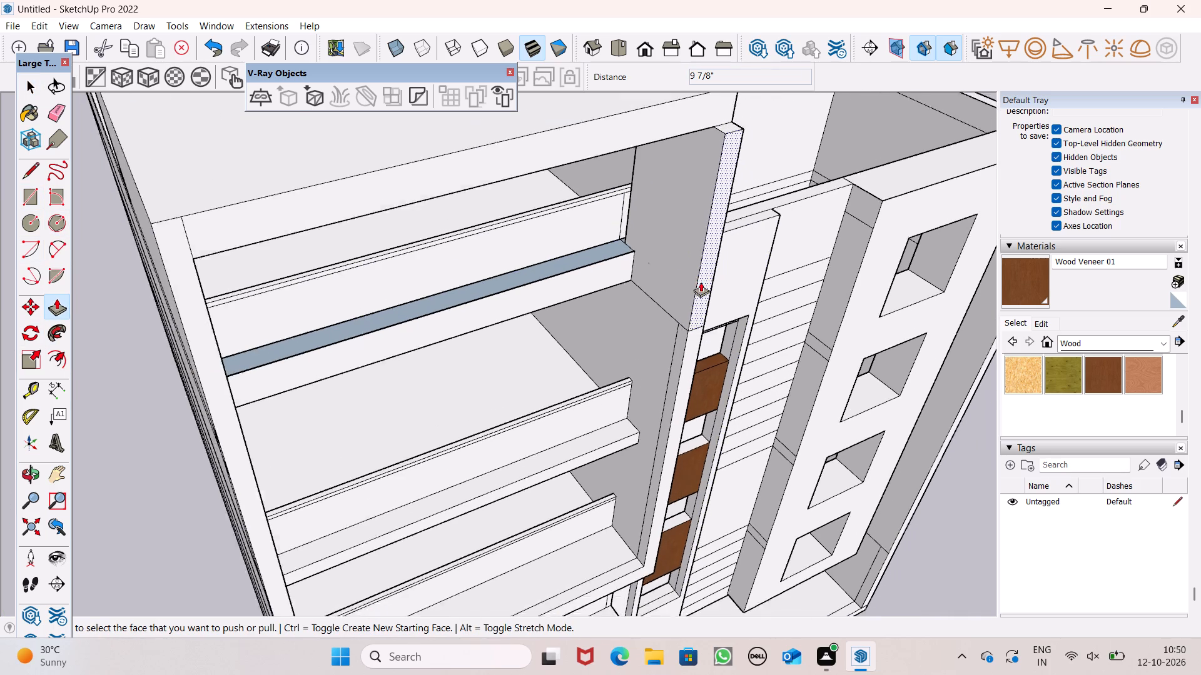
{"action": "scroll", "coordinate": [701, 282], "scroll_direction": "down", "scroll_amount": 3}
{"action": "scroll", "coordinate": [737, 141], "scroll_direction": "up", "scroll_amount": 3}
{"action": "scroll", "coordinate": [738, 185], "scroll_direction": "down", "scroll_amount": 3}
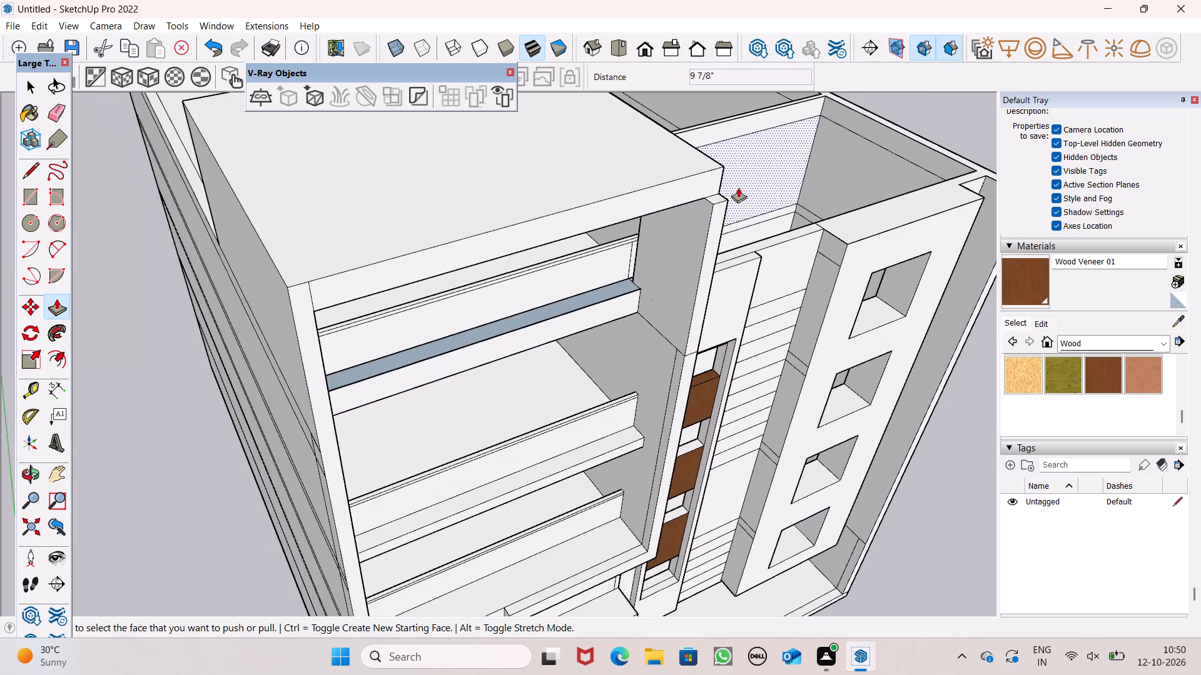
{"action": "scroll", "coordinate": [738, 187], "scroll_direction": "down", "scroll_amount": 3}
{"action": "scroll", "coordinate": [877, 224], "scroll_direction": "down", "scroll_amount": 6}
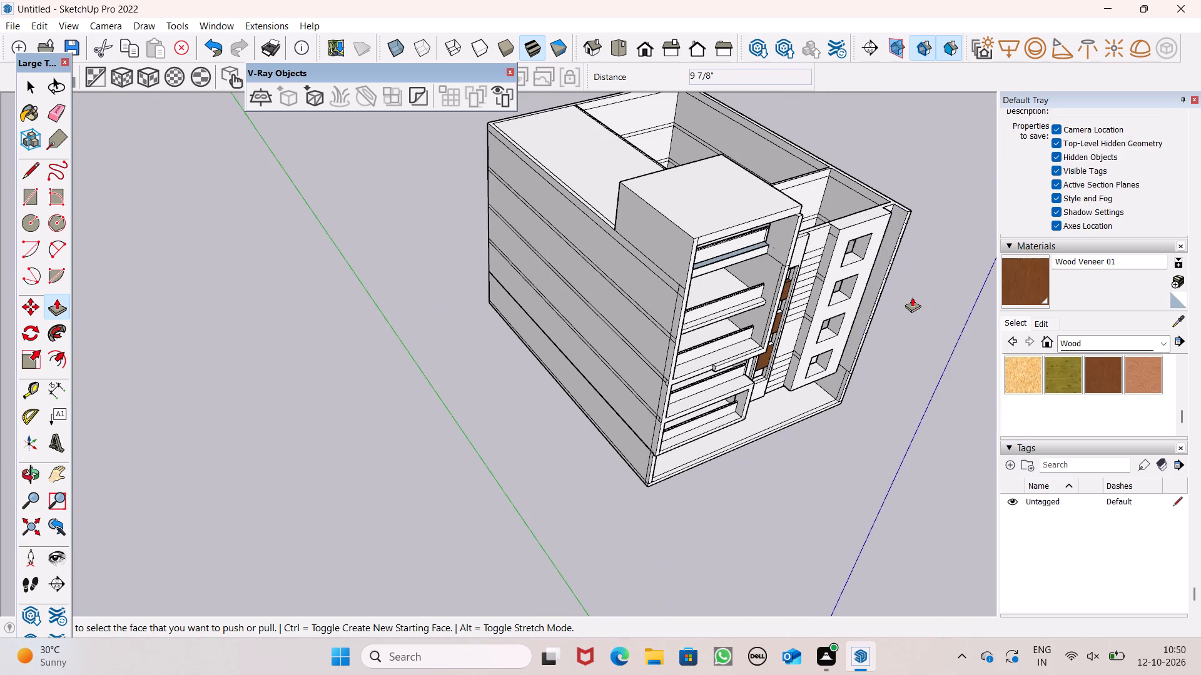
{"action": "middle_click_drag", "start_coordinate": [916, 293], "coordinate": [781, 266]}
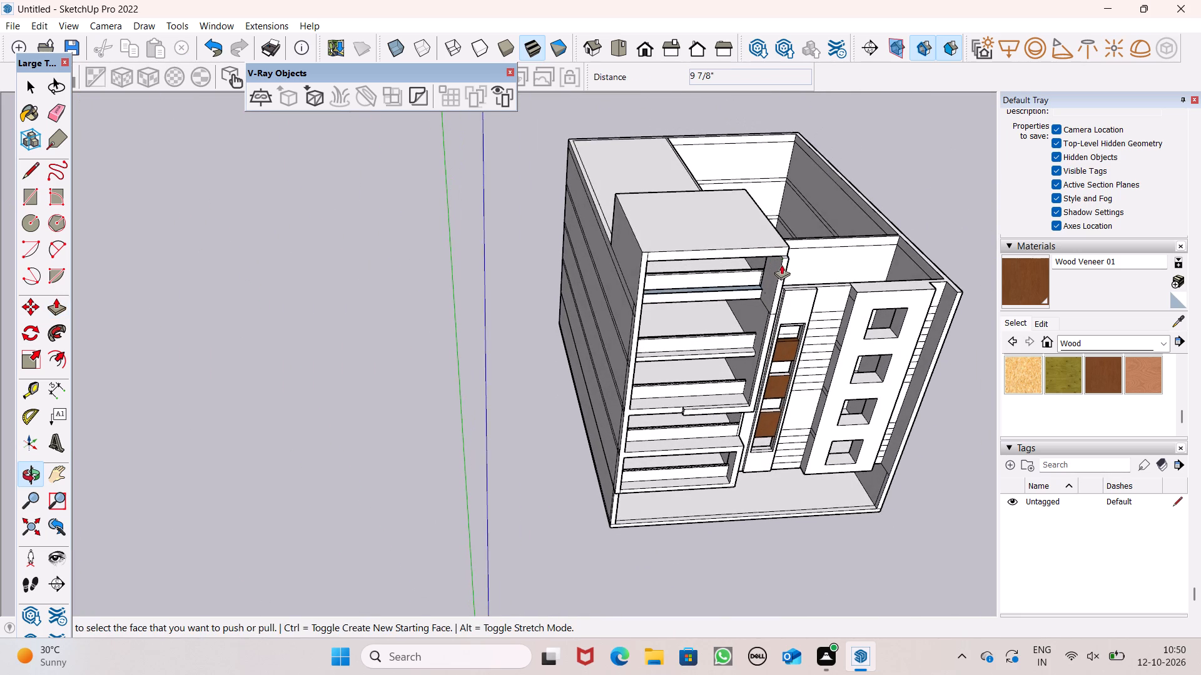
{"action": "scroll", "coordinate": [781, 262], "scroll_direction": "up", "scroll_amount": 1}
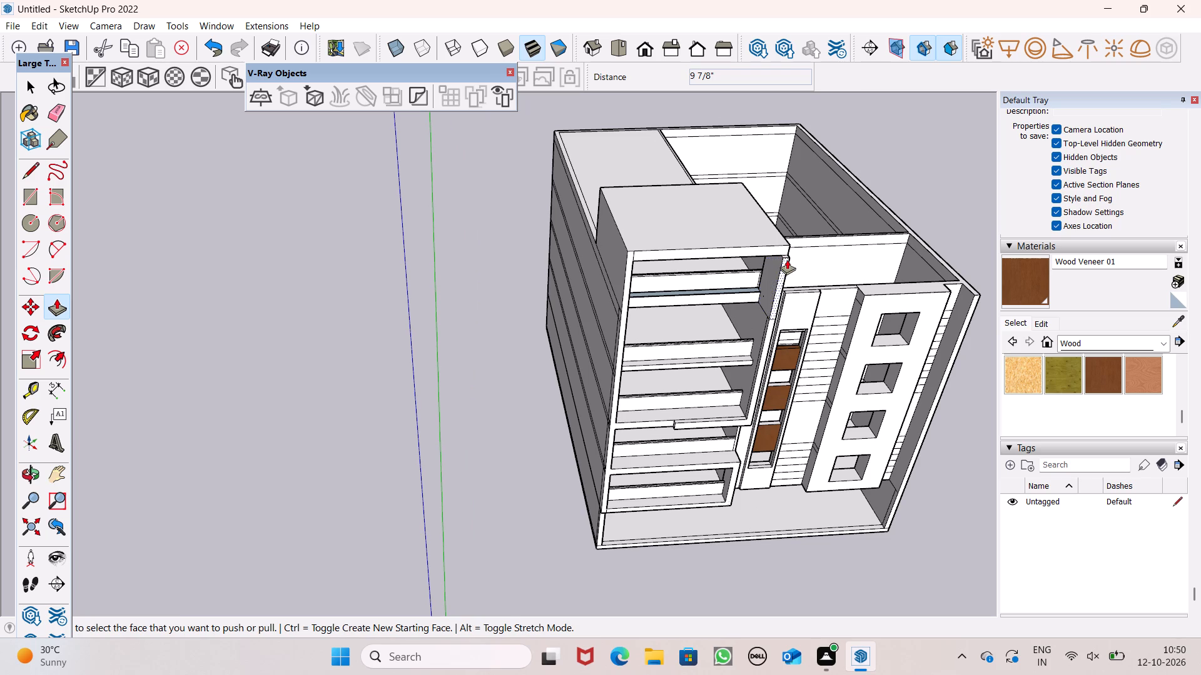
{"action": "scroll", "coordinate": [848, 202], "scroll_direction": "down", "scroll_amount": 1}
{"action": "scroll", "coordinate": [799, 203], "scroll_direction": "up", "scroll_amount": 6}
{"action": "scroll", "coordinate": [788, 391], "scroll_direction": "up", "scroll_amount": 2}
{"action": "middle_click_drag", "start_coordinate": [788, 391], "coordinate": [774, 359]}
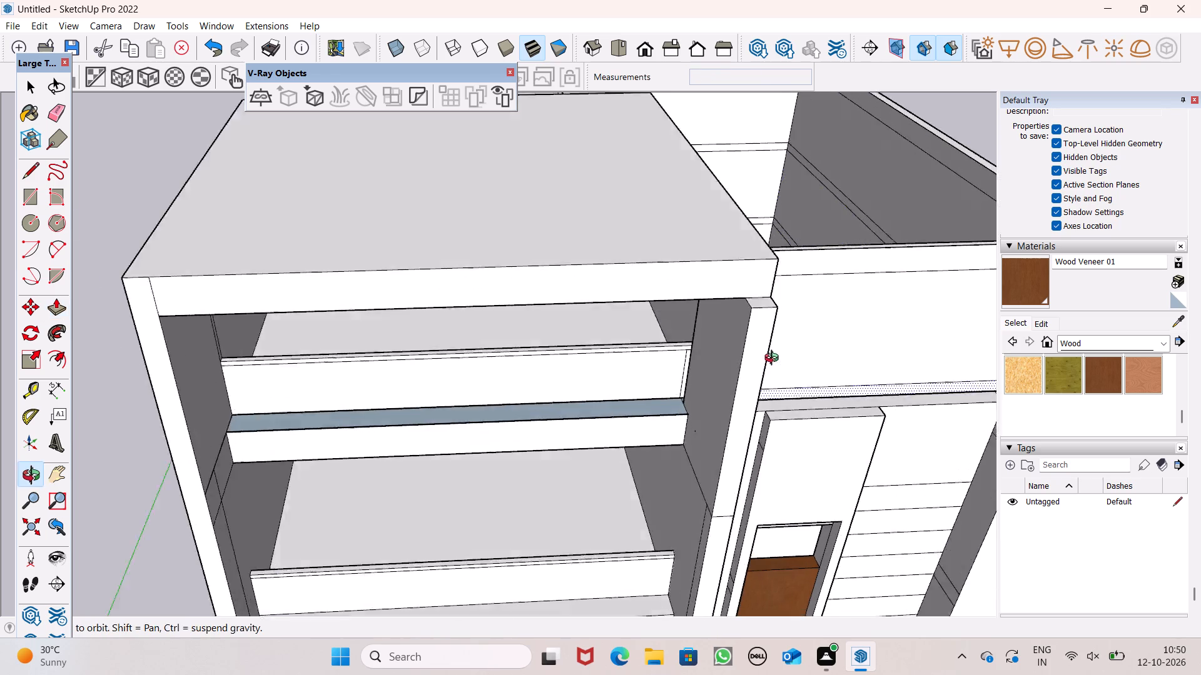
{"action": "scroll", "coordinate": [774, 359], "scroll_direction": "up", "scroll_amount": 2}
{"action": "middle_click_drag", "start_coordinate": [774, 359], "coordinate": [770, 345]}
{"action": "scroll", "coordinate": [760, 301], "scroll_direction": "down", "scroll_amount": 4}
{"action": "middle_click_drag", "start_coordinate": [746, 272], "coordinate": [727, 354]}
{"action": "scroll", "coordinate": [731, 310], "scroll_direction": "up", "scroll_amount": 1}
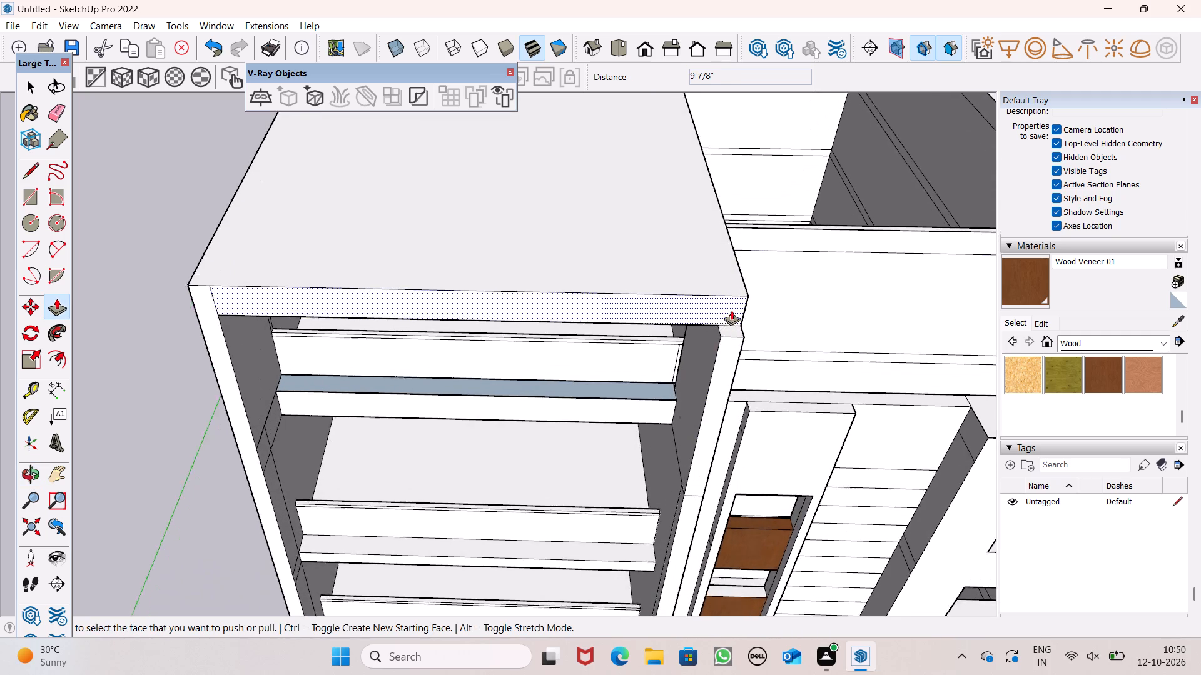
{"action": "scroll", "coordinate": [731, 310], "scroll_direction": "up", "scroll_amount": 2}
{"action": "left_click_drag", "start_coordinate": [731, 311], "coordinate": [734, 333]}
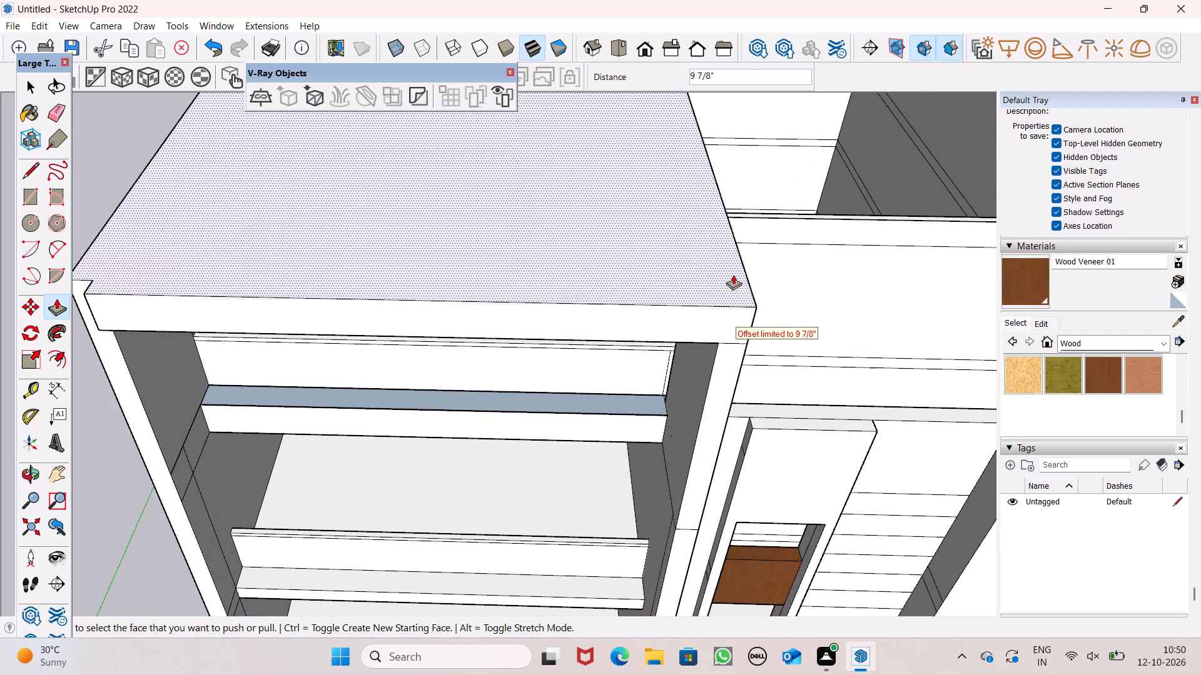
{"action": "scroll", "coordinate": [733, 274], "scroll_direction": "down", "scroll_amount": 2}
{"action": "scroll", "coordinate": [612, 267], "scroll_direction": "down", "scroll_amount": 10}
{"action": "middle_click_drag", "start_coordinate": [582, 301], "coordinate": [702, 222]}
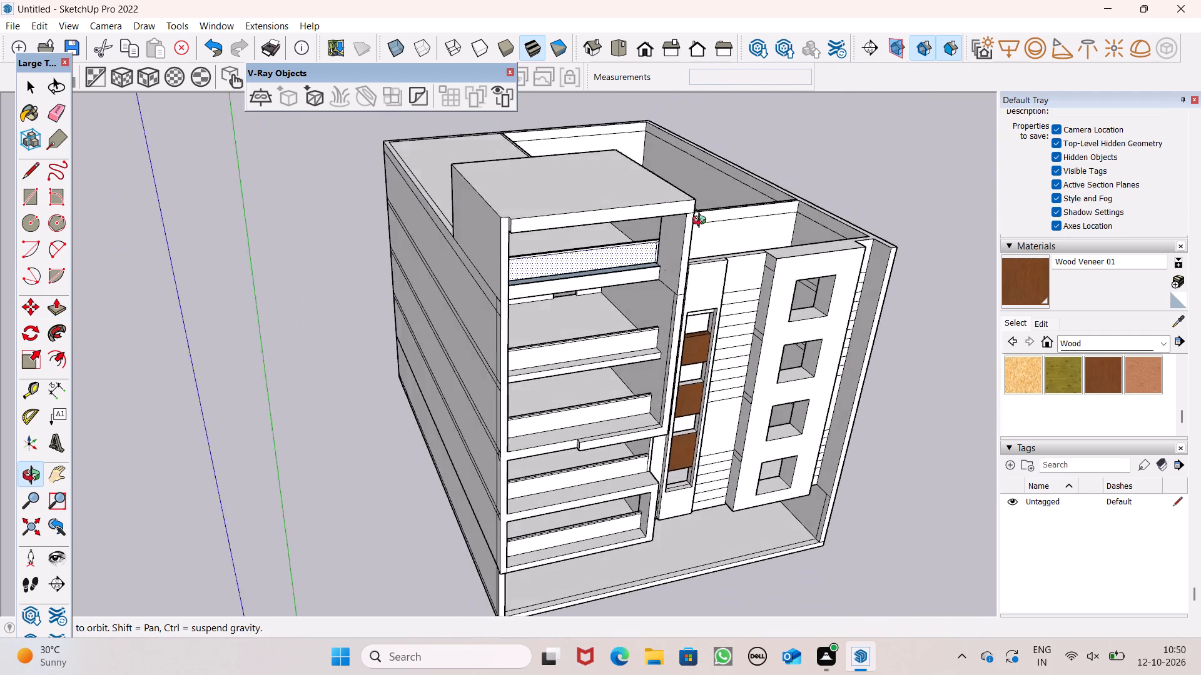
Extend the short end face of the projecting top beam 1' sideways to the outer corner of the building's left post.
{"action": "middle_click_drag", "start_coordinate": [702, 222], "coordinate": [719, 208]}
{"action": "scroll", "coordinate": [470, 192], "scroll_direction": "up", "scroll_amount": 5}
{"action": "middle_click_drag", "start_coordinate": [576, 288], "coordinate": [637, 297]}
{"action": "scroll", "coordinate": [637, 297], "scroll_direction": "up", "scroll_amount": 1}
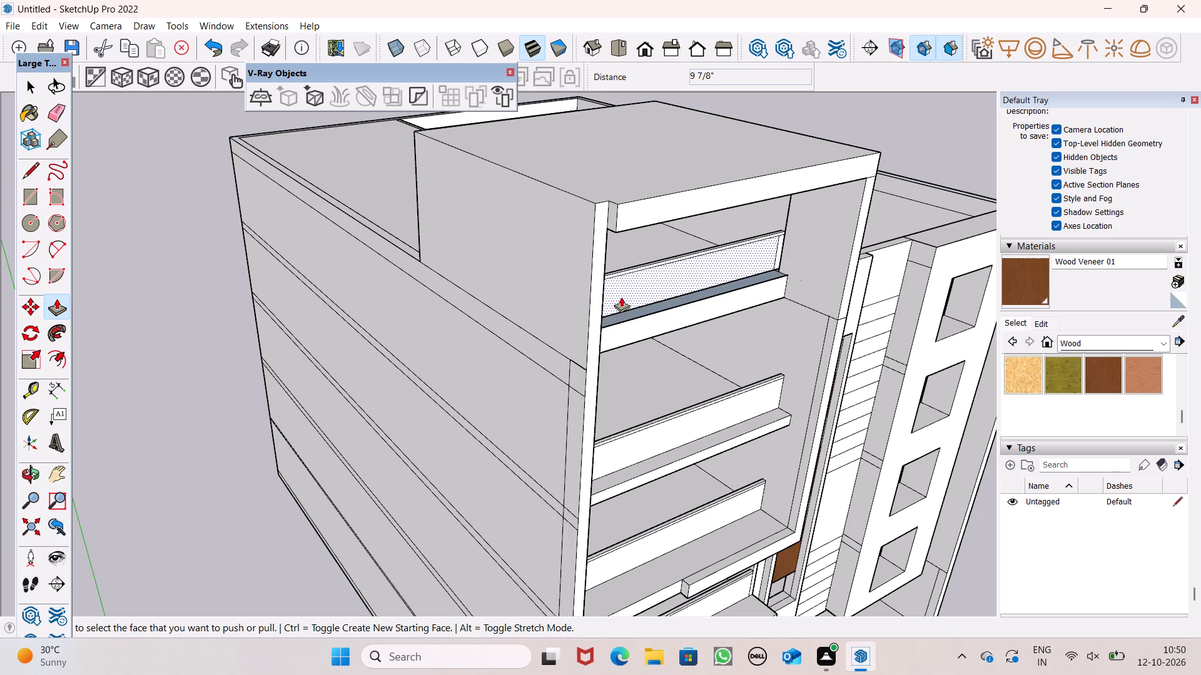
{"action": "scroll", "coordinate": [619, 292], "scroll_direction": "up", "scroll_amount": 3}
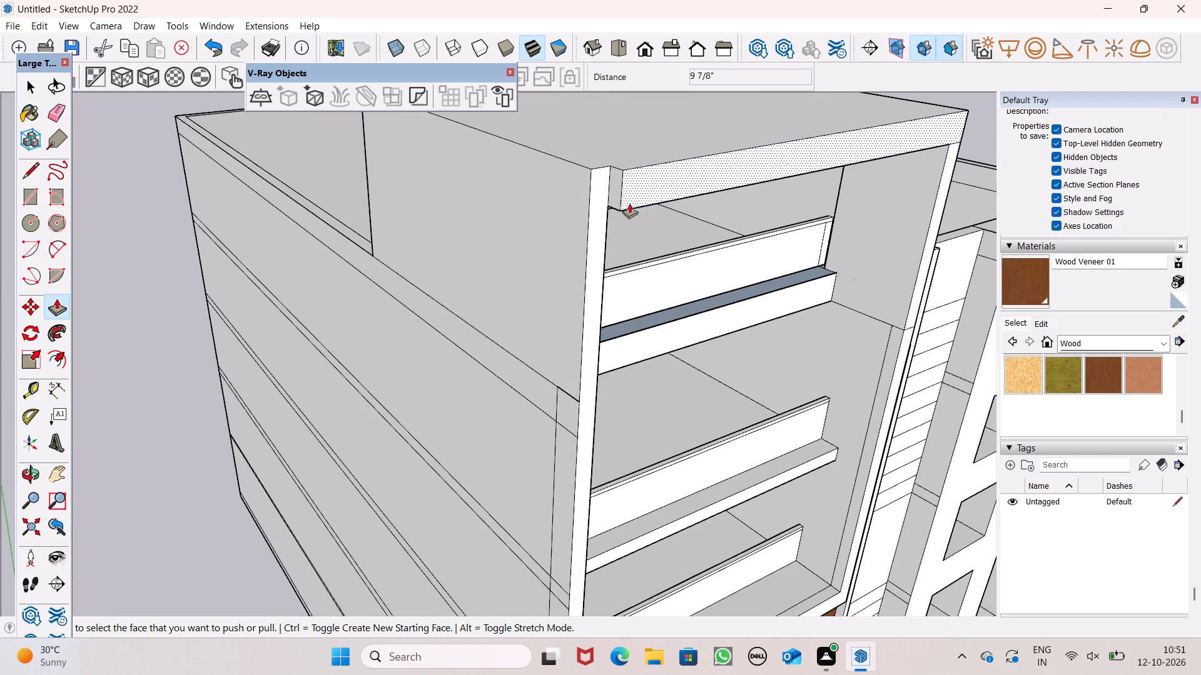
{"action": "scroll", "coordinate": [631, 202], "scroll_direction": "up", "scroll_amount": 1}
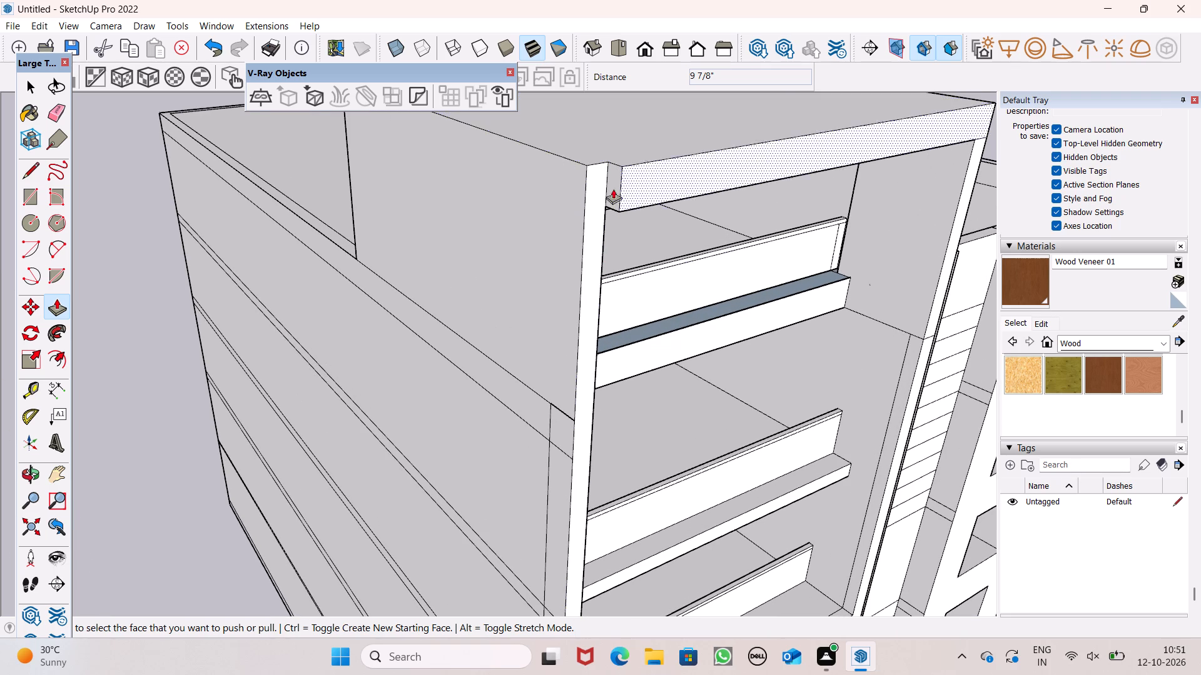
{"action": "scroll", "coordinate": [580, 196], "scroll_direction": "up", "scroll_amount": 5}
{"action": "left_click_drag", "start_coordinate": [620, 179], "coordinate": [592, 194]}
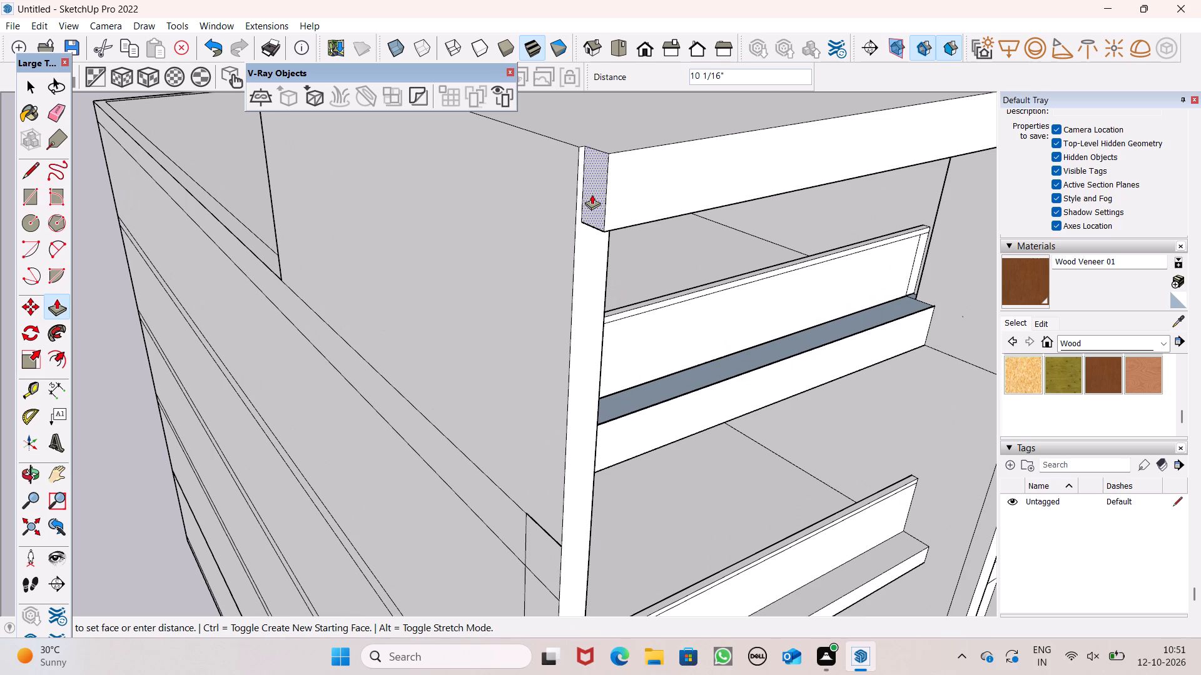
{"action": "left_click_drag", "start_coordinate": [592, 194], "coordinate": [582, 197]}
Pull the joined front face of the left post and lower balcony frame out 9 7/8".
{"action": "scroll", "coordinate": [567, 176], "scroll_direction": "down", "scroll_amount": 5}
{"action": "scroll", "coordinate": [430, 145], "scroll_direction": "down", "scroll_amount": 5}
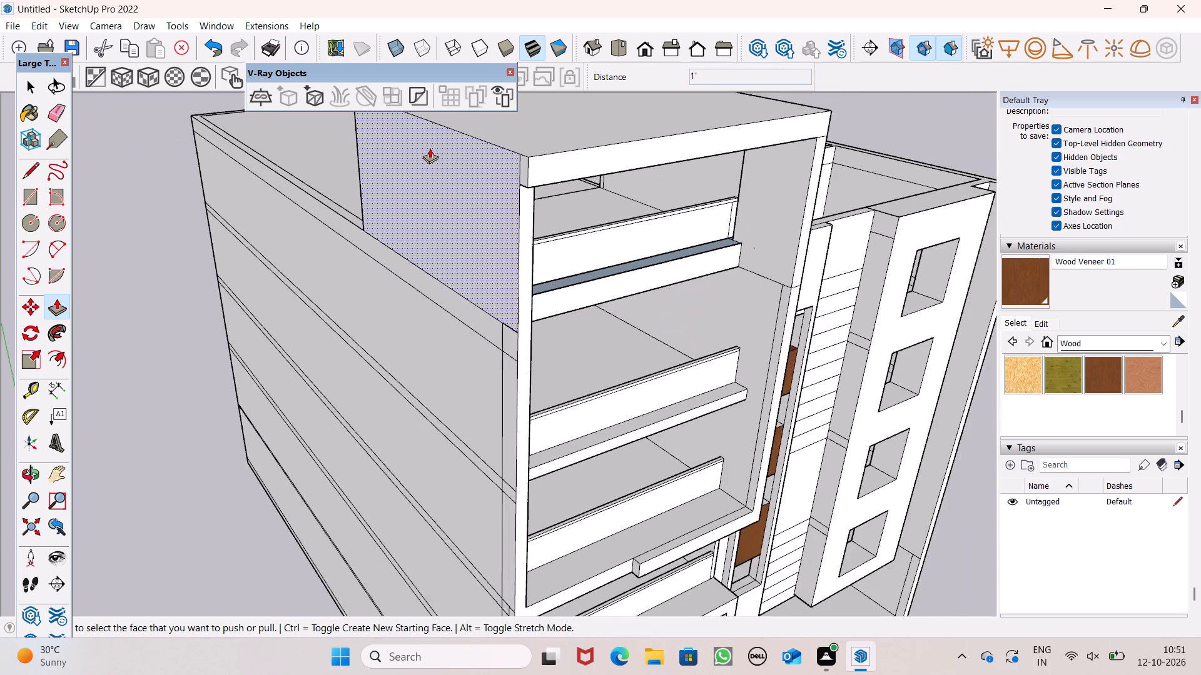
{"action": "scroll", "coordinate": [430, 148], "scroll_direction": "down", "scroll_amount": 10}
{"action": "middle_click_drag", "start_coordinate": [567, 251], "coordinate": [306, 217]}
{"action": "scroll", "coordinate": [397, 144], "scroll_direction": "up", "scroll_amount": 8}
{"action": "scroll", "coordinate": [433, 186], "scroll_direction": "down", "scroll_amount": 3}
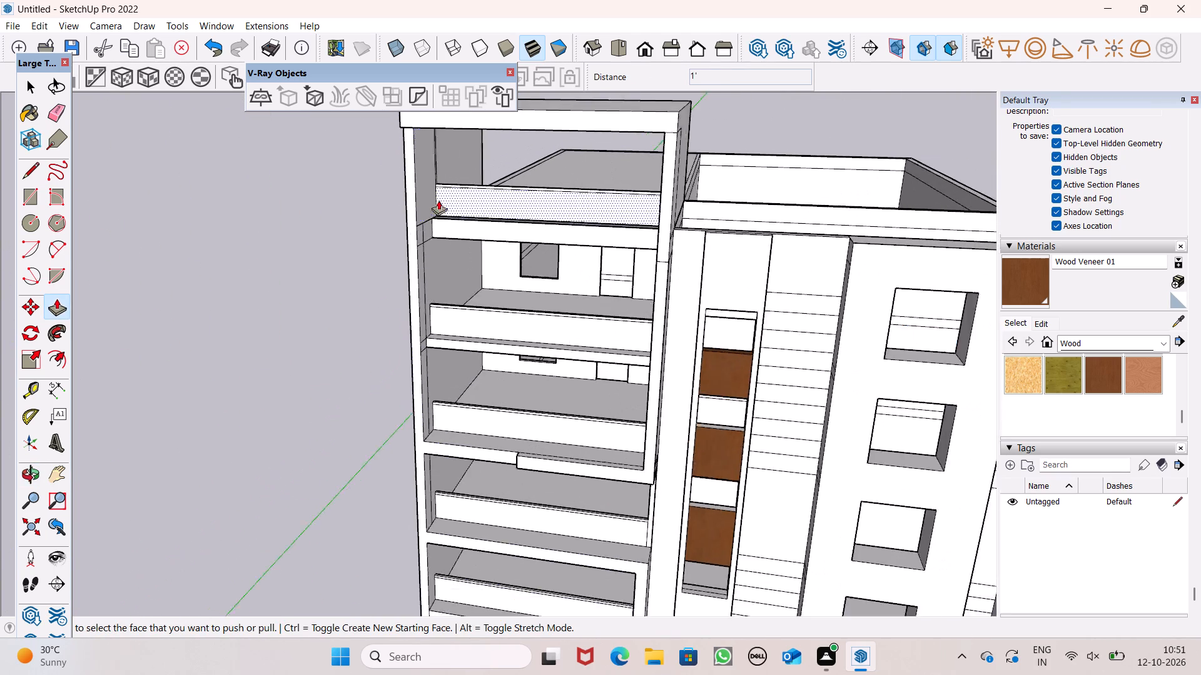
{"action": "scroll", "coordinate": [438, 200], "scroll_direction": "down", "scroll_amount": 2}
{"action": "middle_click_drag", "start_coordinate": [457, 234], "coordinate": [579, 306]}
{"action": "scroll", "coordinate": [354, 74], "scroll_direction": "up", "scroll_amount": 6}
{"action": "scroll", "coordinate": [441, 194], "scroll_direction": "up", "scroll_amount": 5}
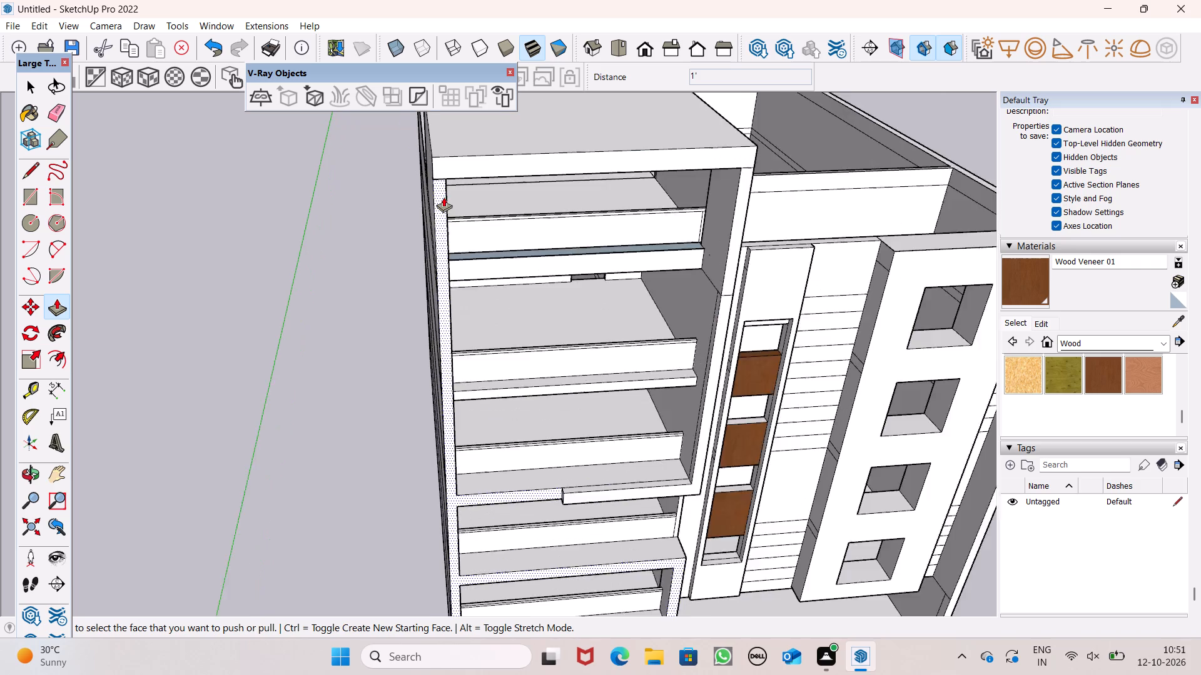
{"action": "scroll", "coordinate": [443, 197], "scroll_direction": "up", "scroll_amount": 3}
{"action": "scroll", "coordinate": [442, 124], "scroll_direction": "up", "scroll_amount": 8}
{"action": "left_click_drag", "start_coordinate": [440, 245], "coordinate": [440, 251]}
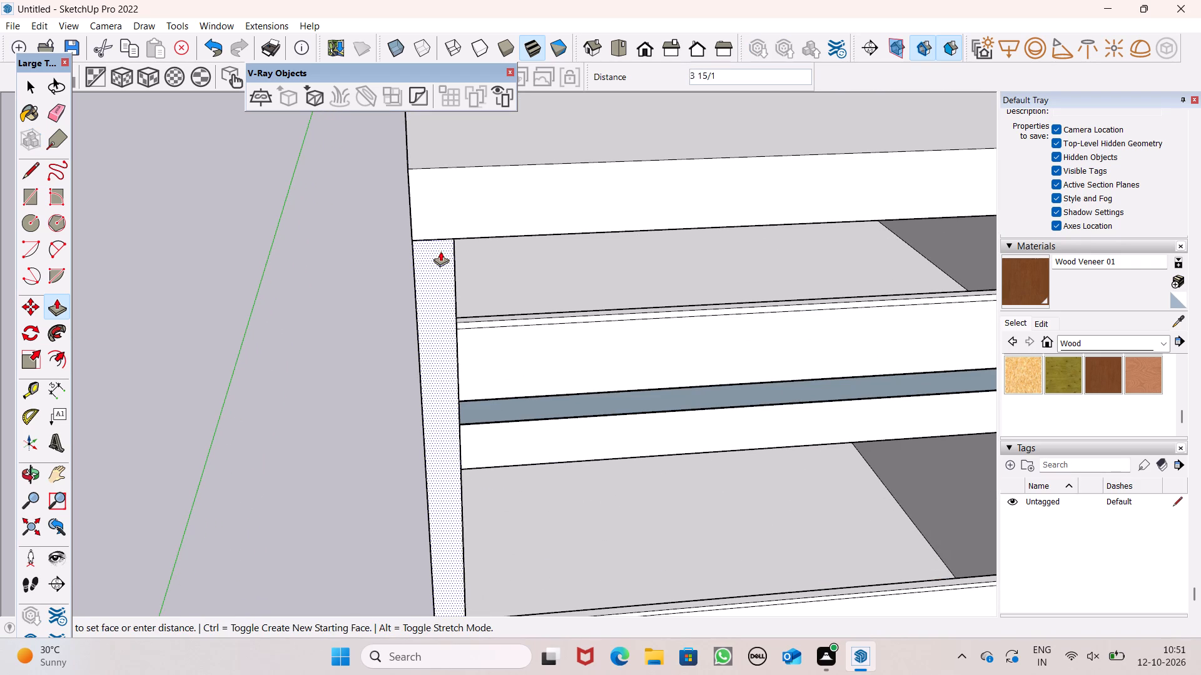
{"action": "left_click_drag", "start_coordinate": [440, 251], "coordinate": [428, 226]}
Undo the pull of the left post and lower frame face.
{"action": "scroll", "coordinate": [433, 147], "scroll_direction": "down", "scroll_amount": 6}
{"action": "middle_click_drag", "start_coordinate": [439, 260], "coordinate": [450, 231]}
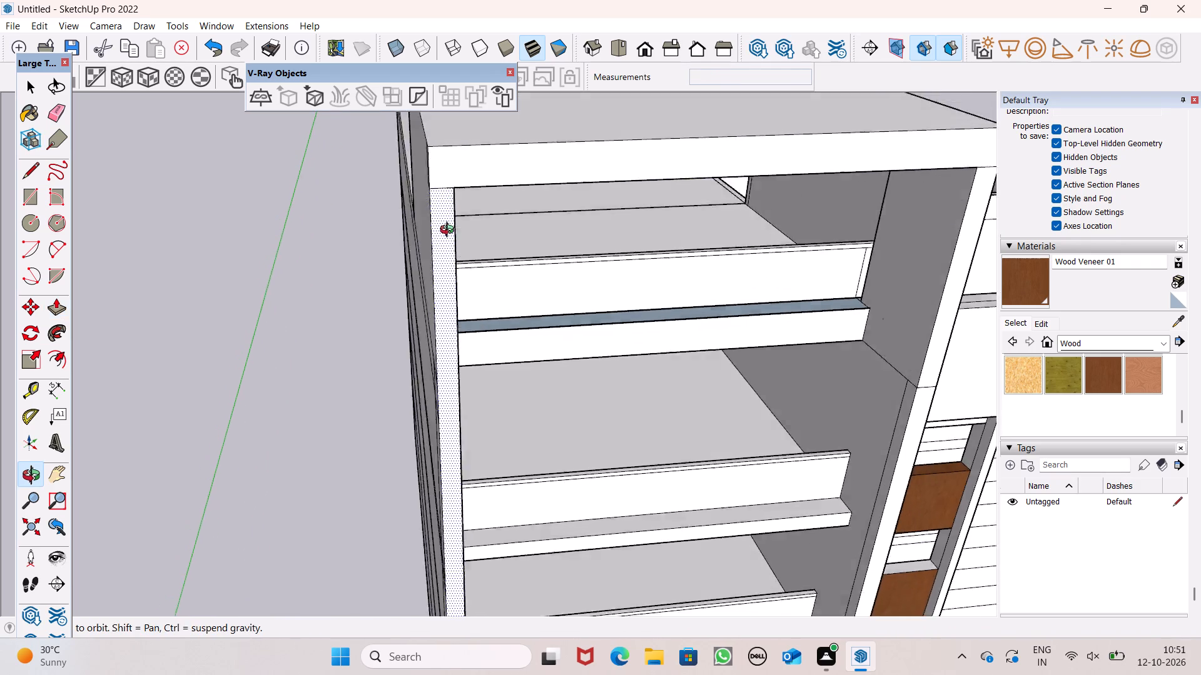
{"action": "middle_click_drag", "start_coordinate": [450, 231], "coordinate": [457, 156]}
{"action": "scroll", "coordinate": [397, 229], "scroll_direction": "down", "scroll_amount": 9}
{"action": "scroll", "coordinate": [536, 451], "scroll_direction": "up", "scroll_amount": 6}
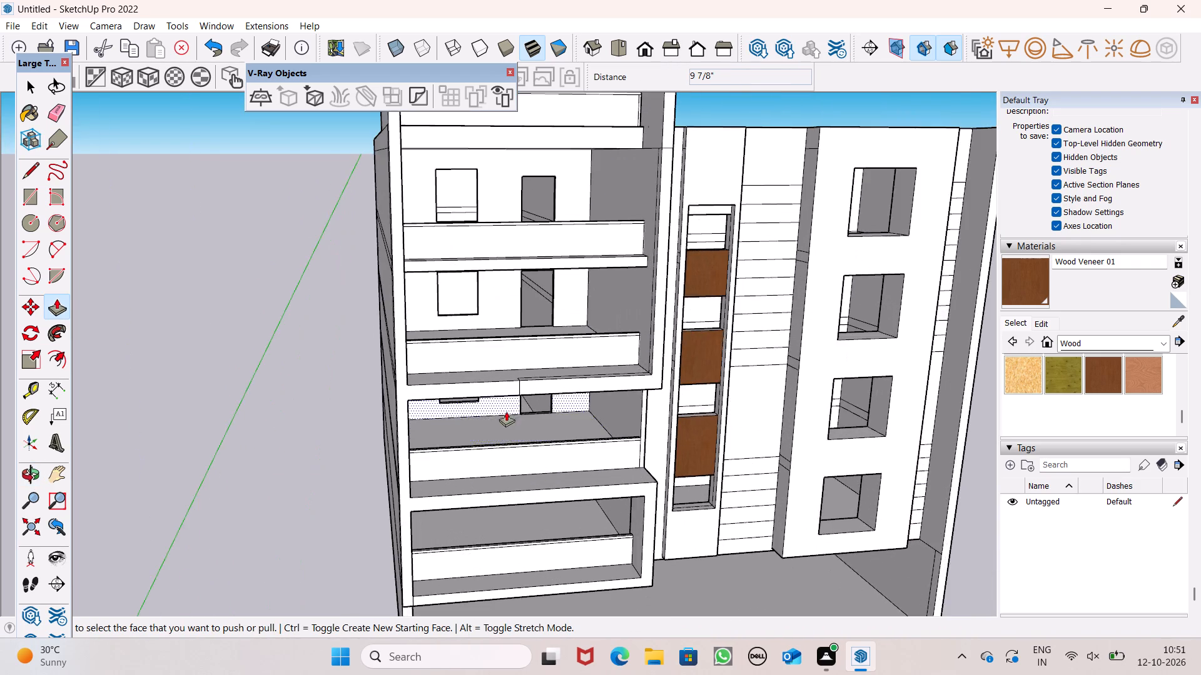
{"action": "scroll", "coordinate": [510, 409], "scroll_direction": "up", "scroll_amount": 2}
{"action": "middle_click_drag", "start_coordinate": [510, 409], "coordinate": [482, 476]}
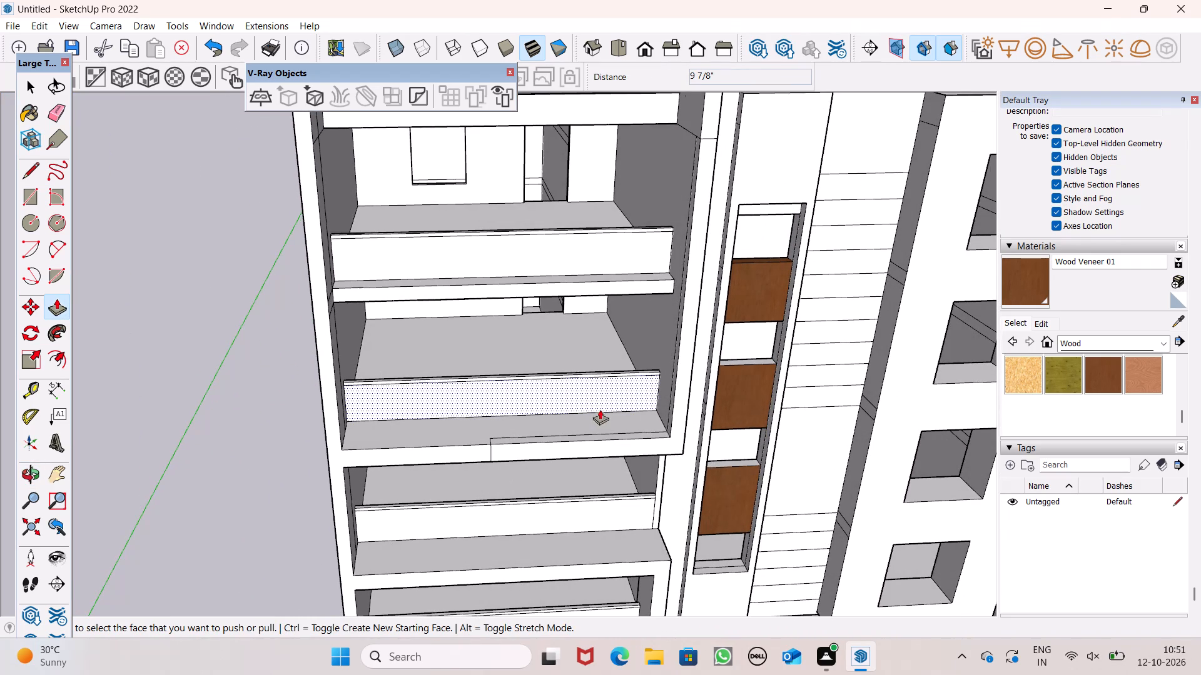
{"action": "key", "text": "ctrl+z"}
Draw a line across the left post from the slab corner above the lowest balcony to the post's outer edge.
{"action": "scroll", "coordinate": [581, 381], "scroll_direction": "down", "scroll_amount": 4}
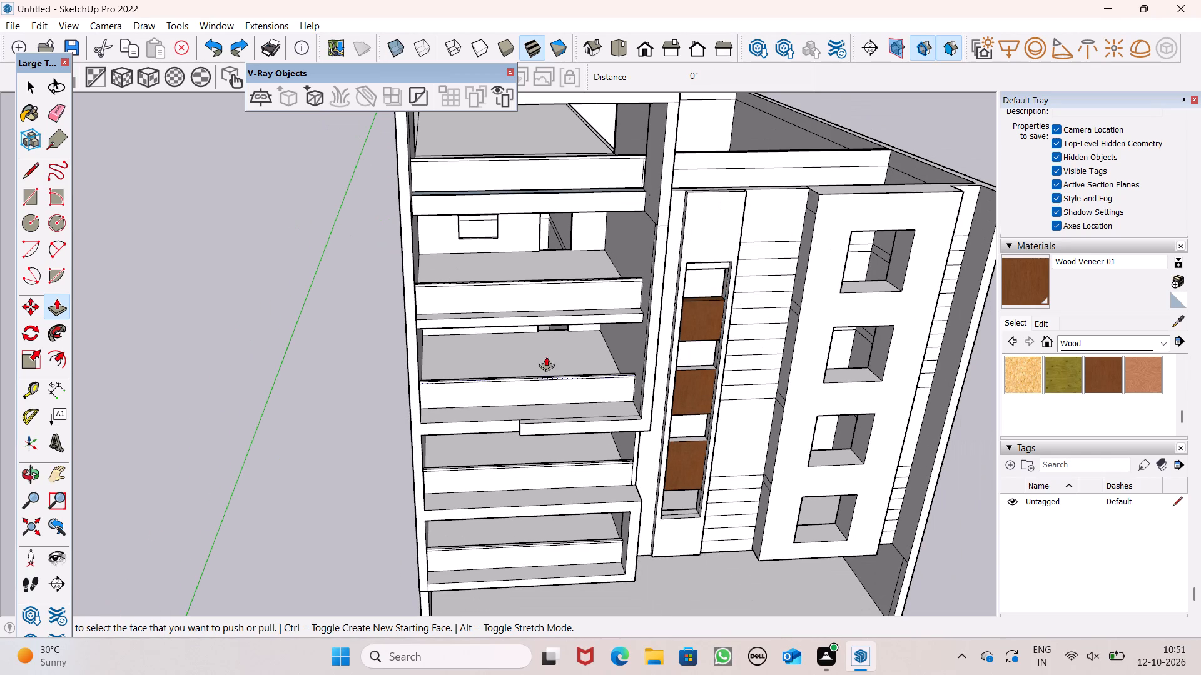
{"action": "scroll", "coordinate": [412, 259], "scroll_direction": "down", "scroll_amount": 3}
{"action": "middle_click_drag", "start_coordinate": [468, 292], "coordinate": [730, 277]}
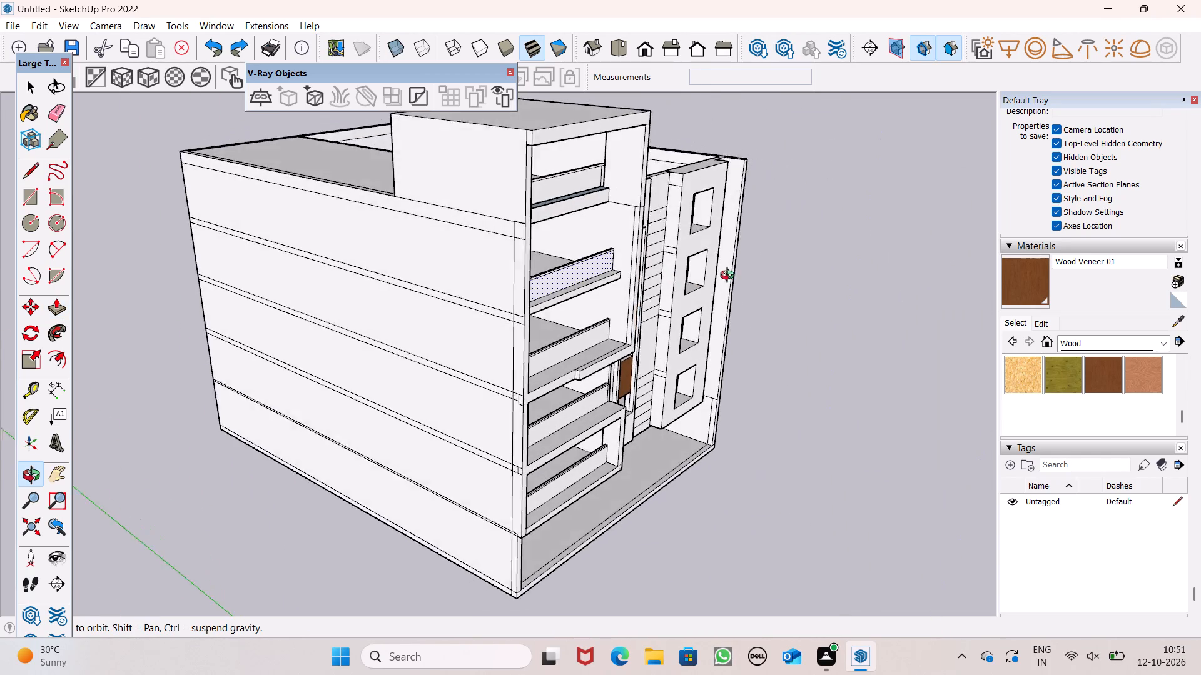
{"action": "middle_click_drag", "start_coordinate": [730, 277], "coordinate": [745, 254]}
{"action": "scroll", "coordinate": [575, 161], "scroll_direction": "up", "scroll_amount": 1}
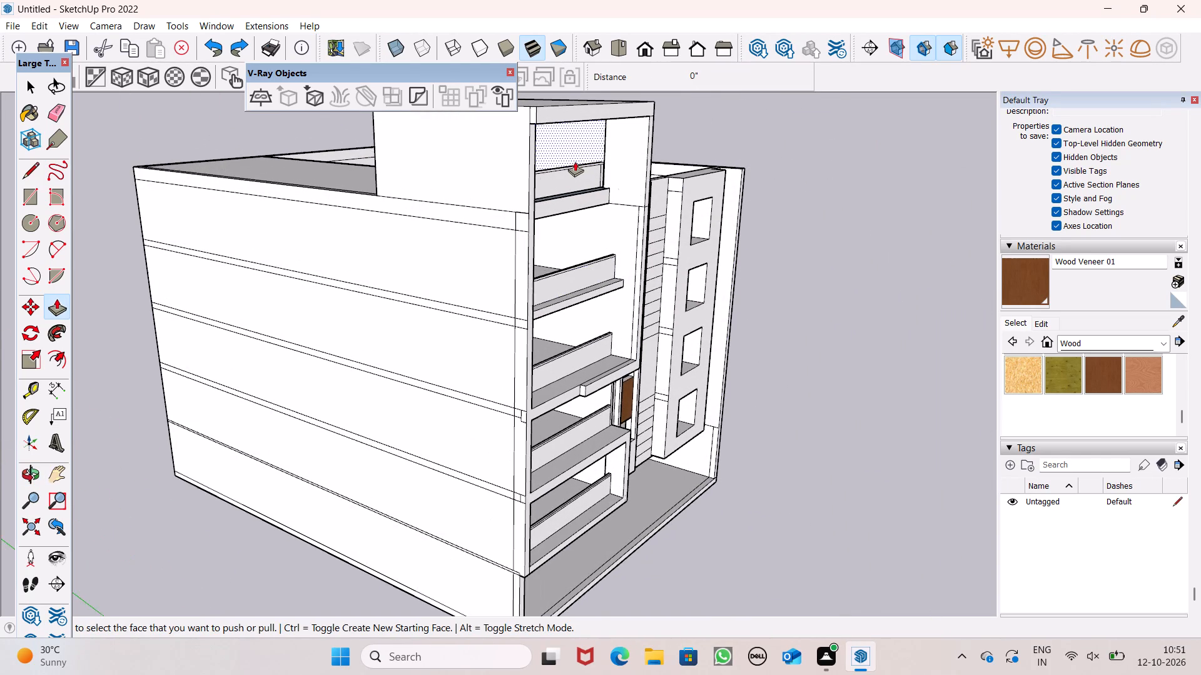
{"action": "scroll", "coordinate": [574, 160], "scroll_direction": "up", "scroll_amount": 1}
{"action": "middle_click_drag", "start_coordinate": [637, 381], "coordinate": [574, 394]}
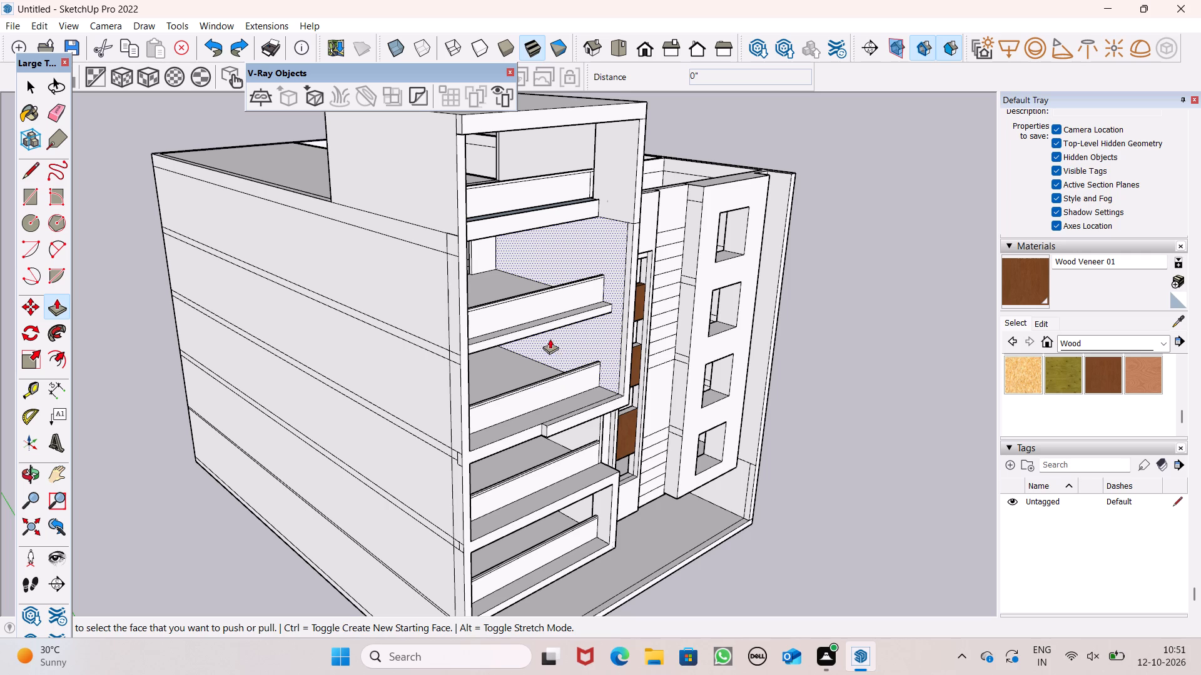
{"action": "middle_click_drag", "start_coordinate": [539, 447], "coordinate": [454, 464]}
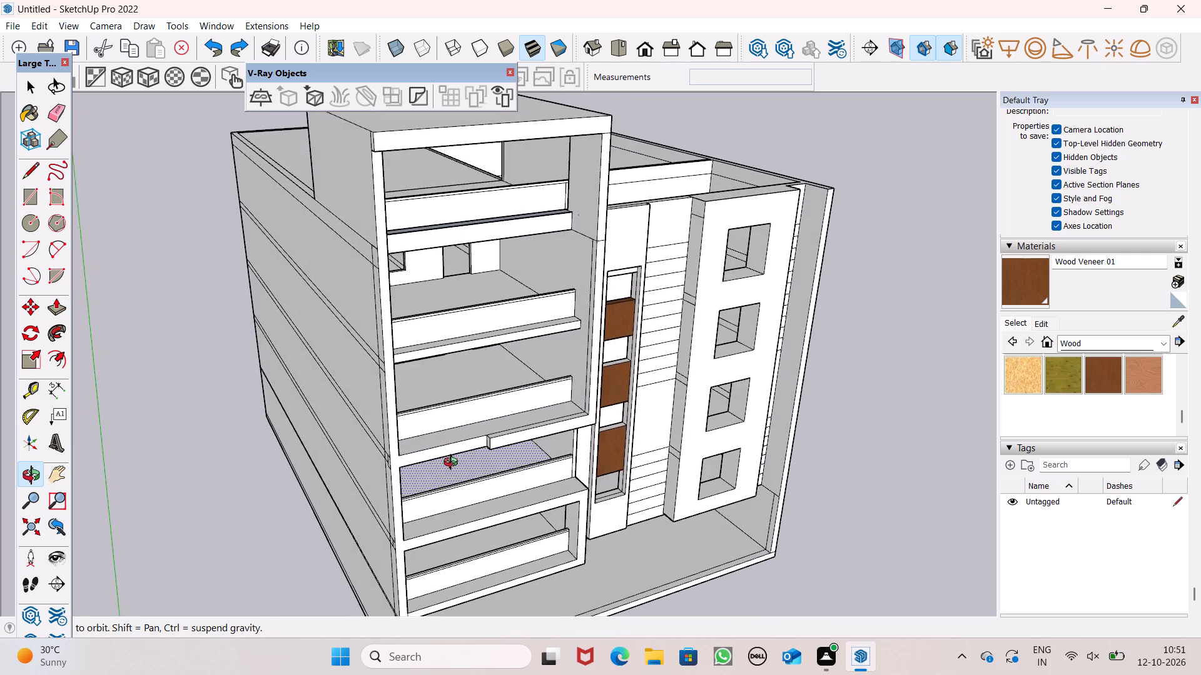
{"action": "middle_click_drag", "start_coordinate": [454, 464], "coordinate": [455, 456]}
{"action": "scroll", "coordinate": [400, 307], "scroll_direction": "up", "scroll_amount": 1}
{"action": "scroll", "coordinate": [463, 387], "scroll_direction": "up", "scroll_amount": 1}
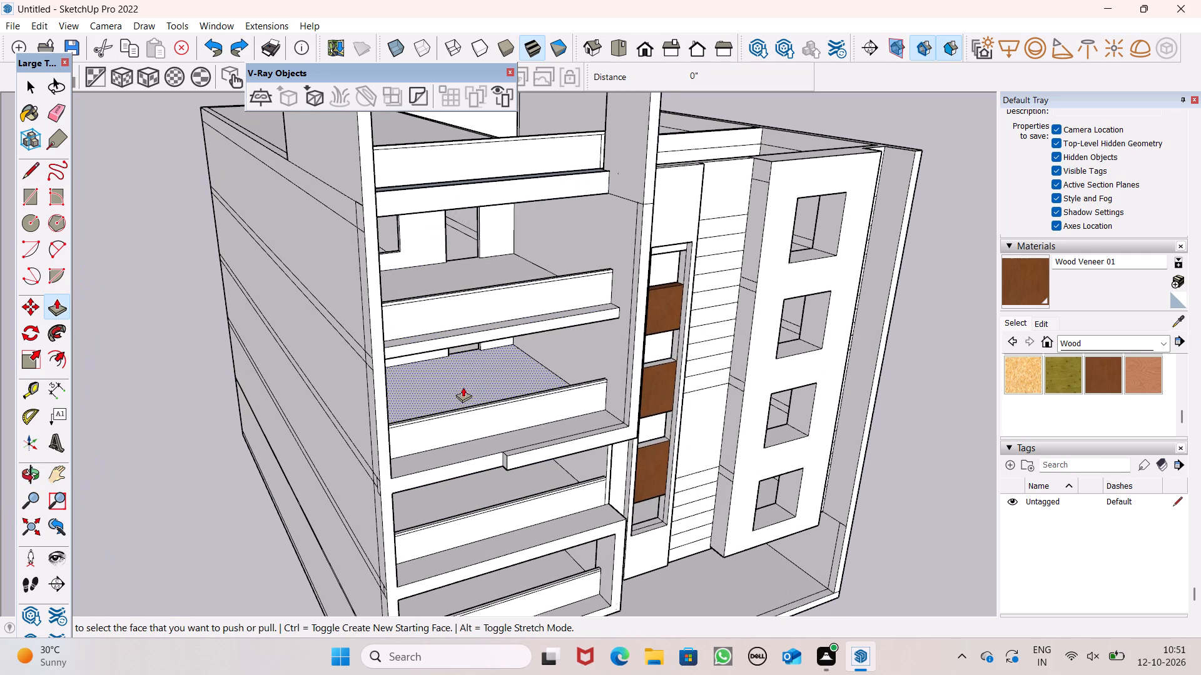
{"action": "left_click", "coordinate": [29, 175]}
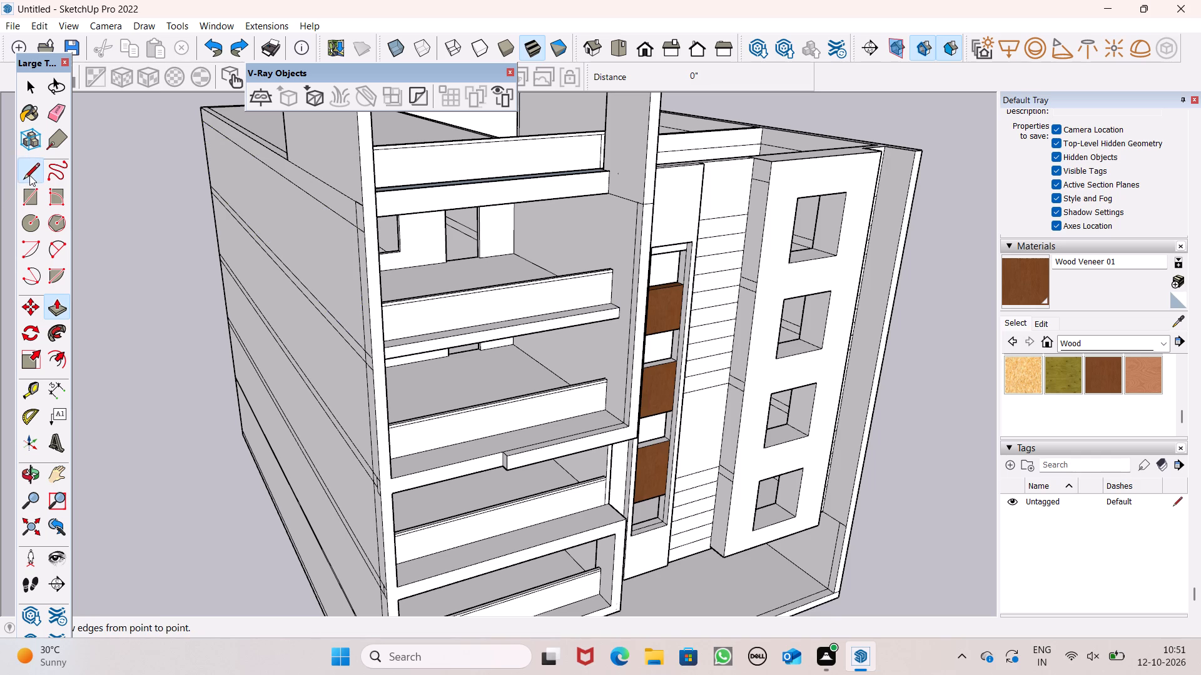
{"action": "scroll", "coordinate": [402, 234], "scroll_direction": "down", "scroll_amount": 5}
{"action": "scroll", "coordinate": [430, 351], "scroll_direction": "up", "scroll_amount": 4}
{"action": "middle_click_drag", "start_coordinate": [413, 528], "coordinate": [347, 527]}
{"action": "scroll", "coordinate": [332, 461], "scroll_direction": "up", "scroll_amount": 2}
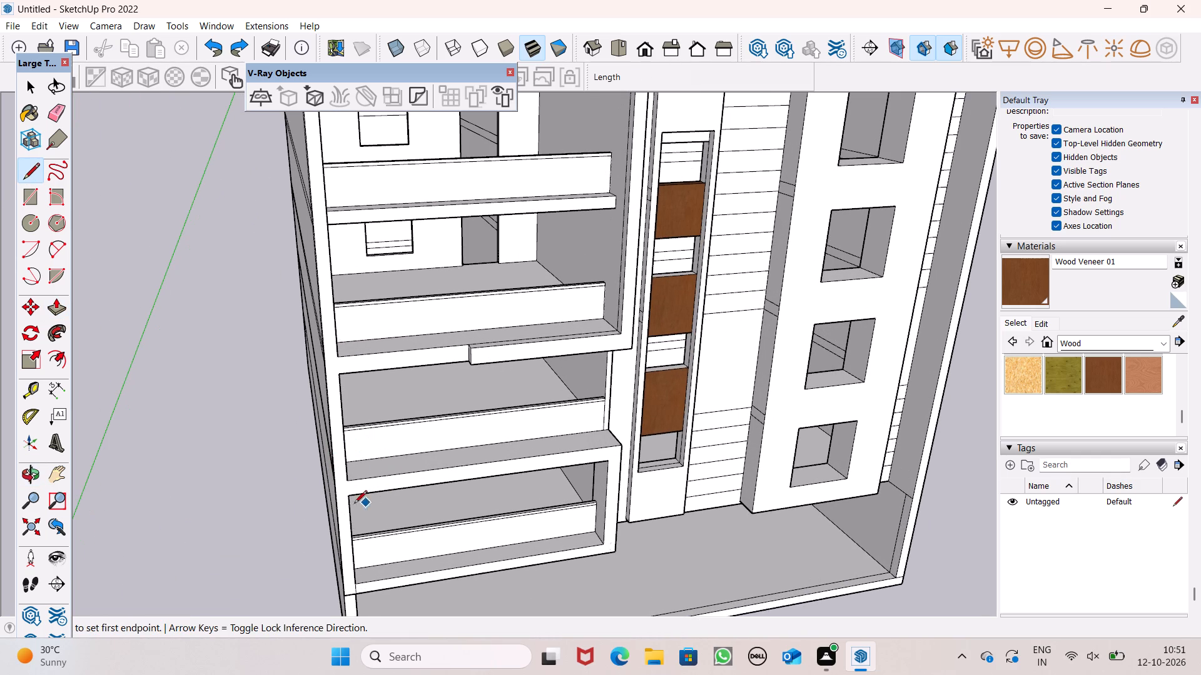
{"action": "scroll", "coordinate": [347, 501], "scroll_direction": "up", "scroll_amount": 4}
{"action": "middle_click_drag", "start_coordinate": [348, 495], "coordinate": [342, 565]}
{"action": "scroll", "coordinate": [340, 528], "scroll_direction": "up", "scroll_amount": 3}
{"action": "left_click", "coordinate": [344, 509]}
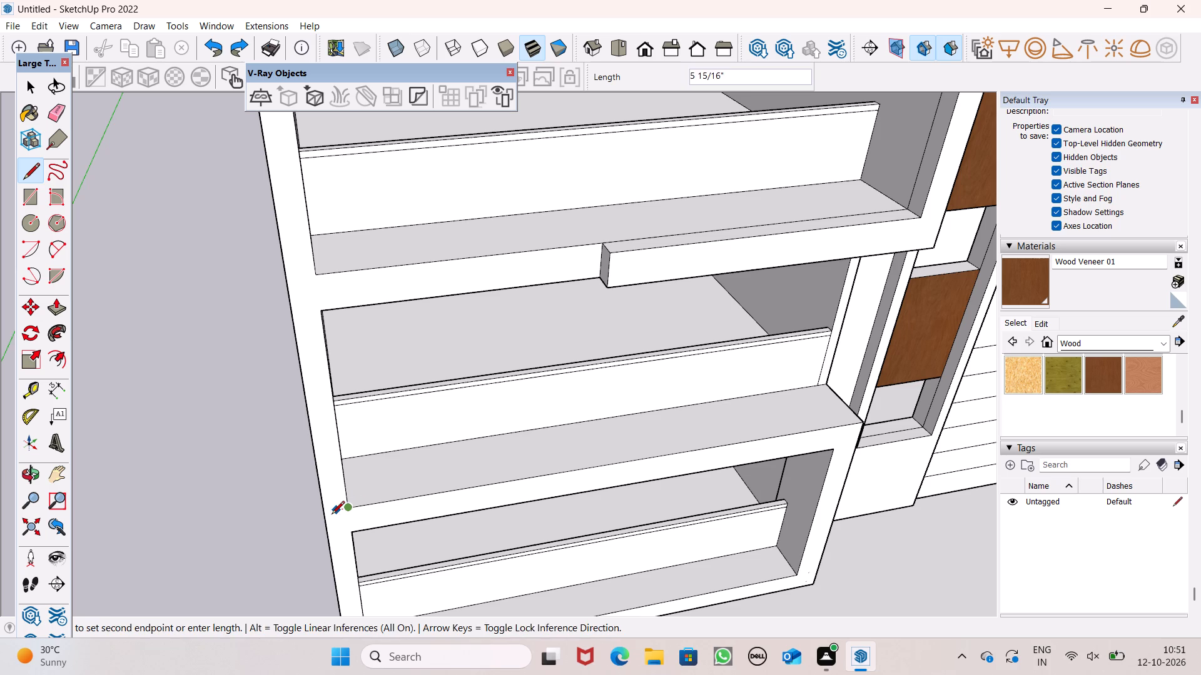
{"action": "left_click", "coordinate": [321, 515]}
Draw a short vertical line between the slab's corners at the left post, on the slab with the projecting right half.
{"action": "scroll", "coordinate": [477, 462], "scroll_direction": "down", "scroll_amount": 6}
{"action": "middle_click_drag", "start_coordinate": [485, 513], "coordinate": [455, 385]}
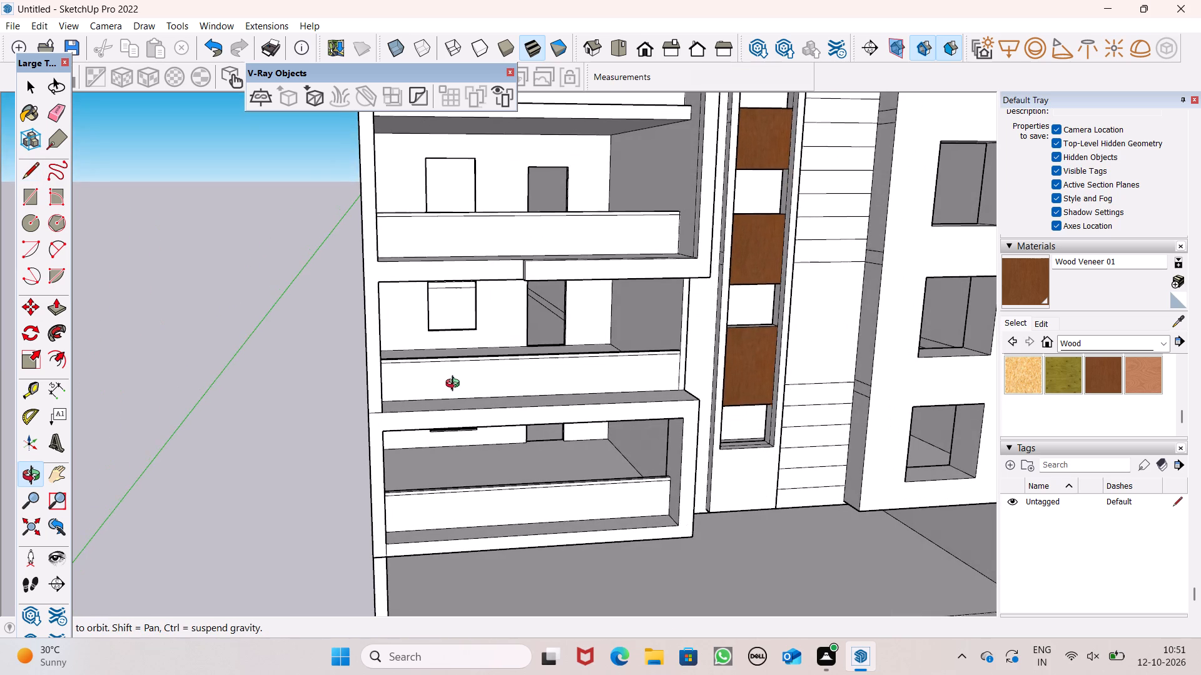
{"action": "middle_click_drag", "start_coordinate": [455, 385], "coordinate": [457, 383]}
{"action": "scroll", "coordinate": [469, 377], "scroll_direction": "down", "scroll_amount": 1}
{"action": "middle_click_drag", "start_coordinate": [472, 376], "coordinate": [469, 539]}
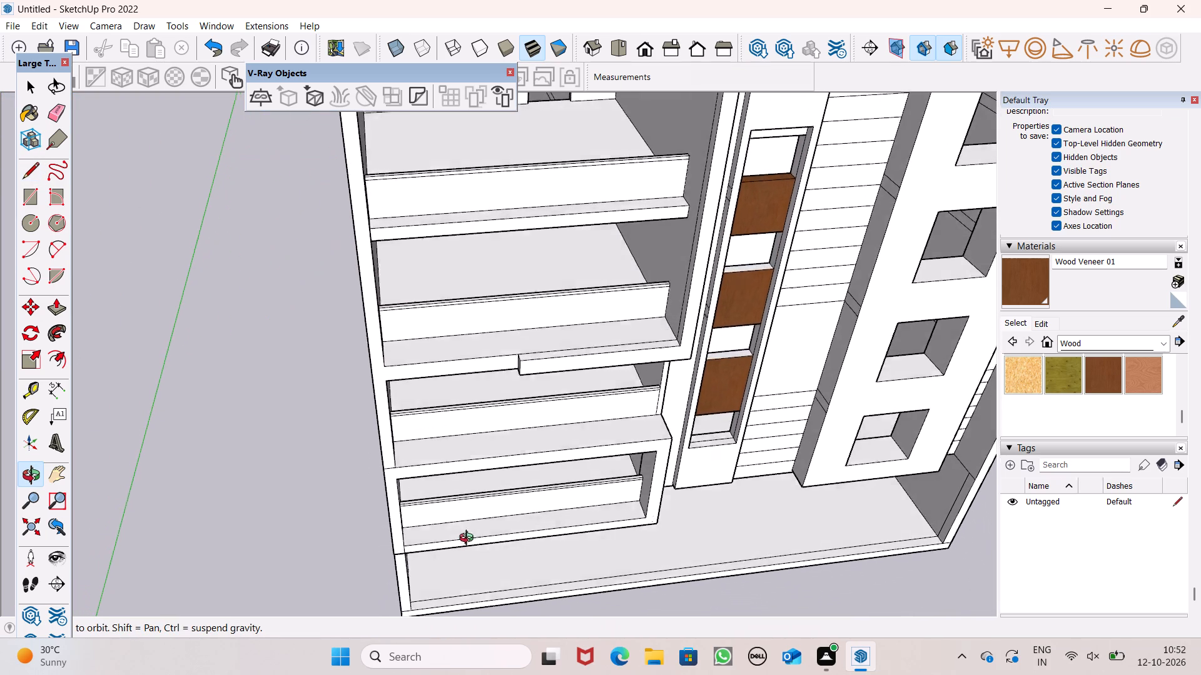
{"action": "middle_click_drag", "start_coordinate": [469, 539], "coordinate": [464, 544]}
{"action": "scroll", "coordinate": [380, 372], "scroll_direction": "up", "scroll_amount": 5}
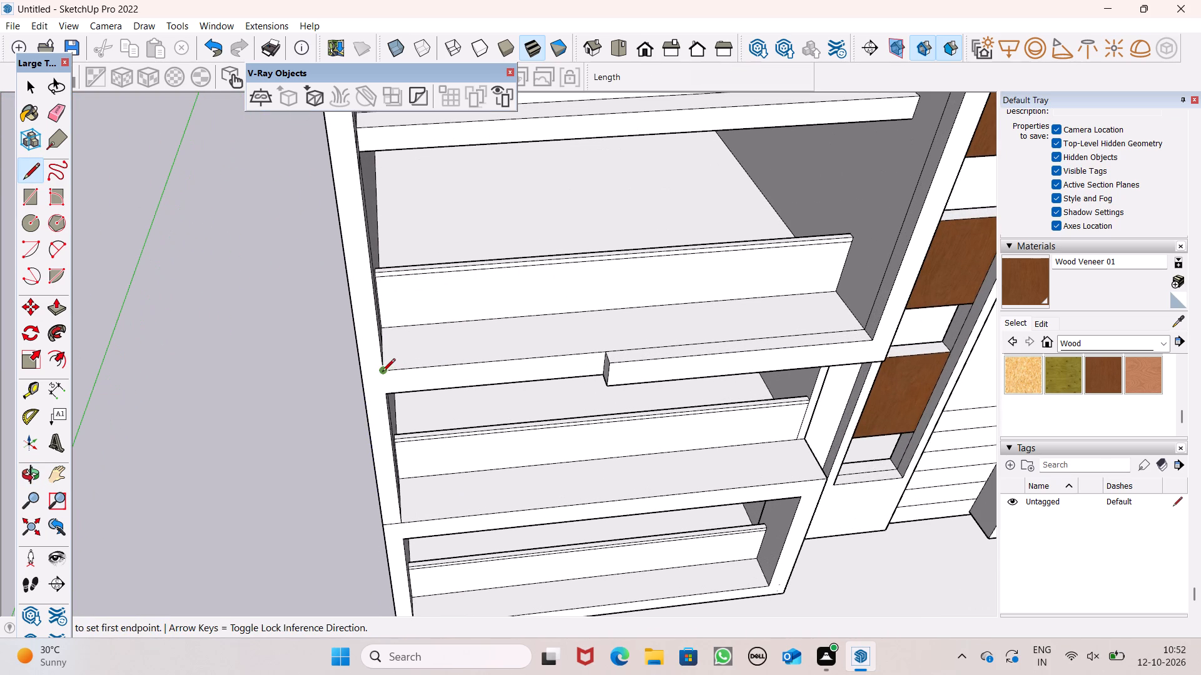
{"action": "left_click_drag", "start_coordinate": [382, 372], "coordinate": [382, 381]}
{"action": "left_click", "coordinate": [382, 397]}
Pull the separated upper section of the left post out 9 7/8", flush with the projecting top beam.
{"action": "scroll", "coordinate": [472, 394], "scroll_direction": "down", "scroll_amount": 4}
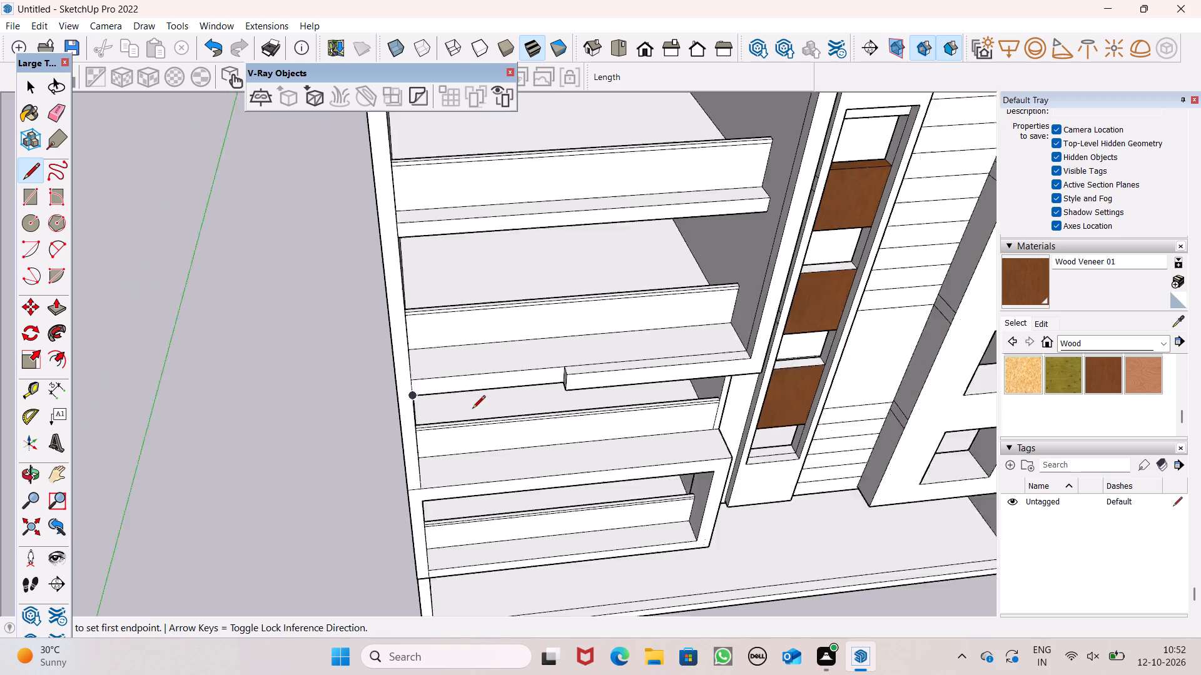
{"action": "scroll", "coordinate": [472, 409], "scroll_direction": "down", "scroll_amount": 2}
{"action": "middle_click_drag", "start_coordinate": [577, 472], "coordinate": [504, 417]}
{"action": "scroll", "coordinate": [504, 432], "scroll_direction": "down", "scroll_amount": 5}
{"action": "scroll", "coordinate": [455, 231], "scroll_direction": "up", "scroll_amount": 7}
{"action": "middle_click_drag", "start_coordinate": [469, 277], "coordinate": [588, 307]}
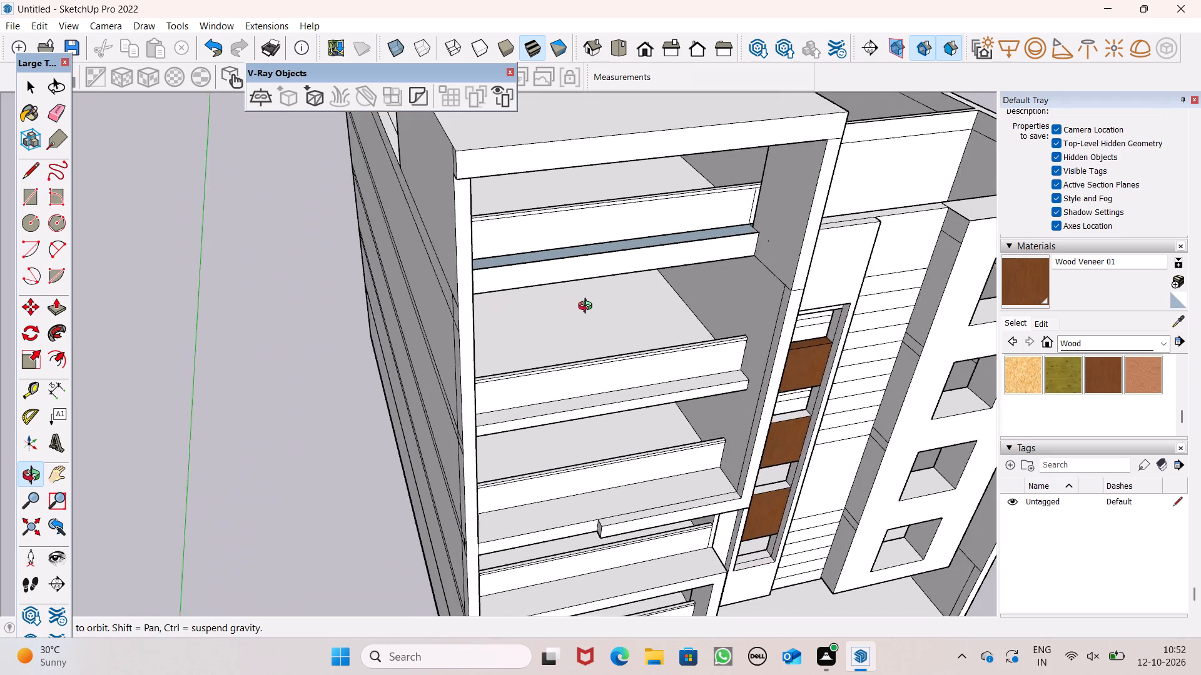
{"action": "middle_click_drag", "start_coordinate": [588, 307], "coordinate": [658, 289]}
{"action": "scroll", "coordinate": [659, 291], "scroll_direction": "down", "scroll_amount": 4}
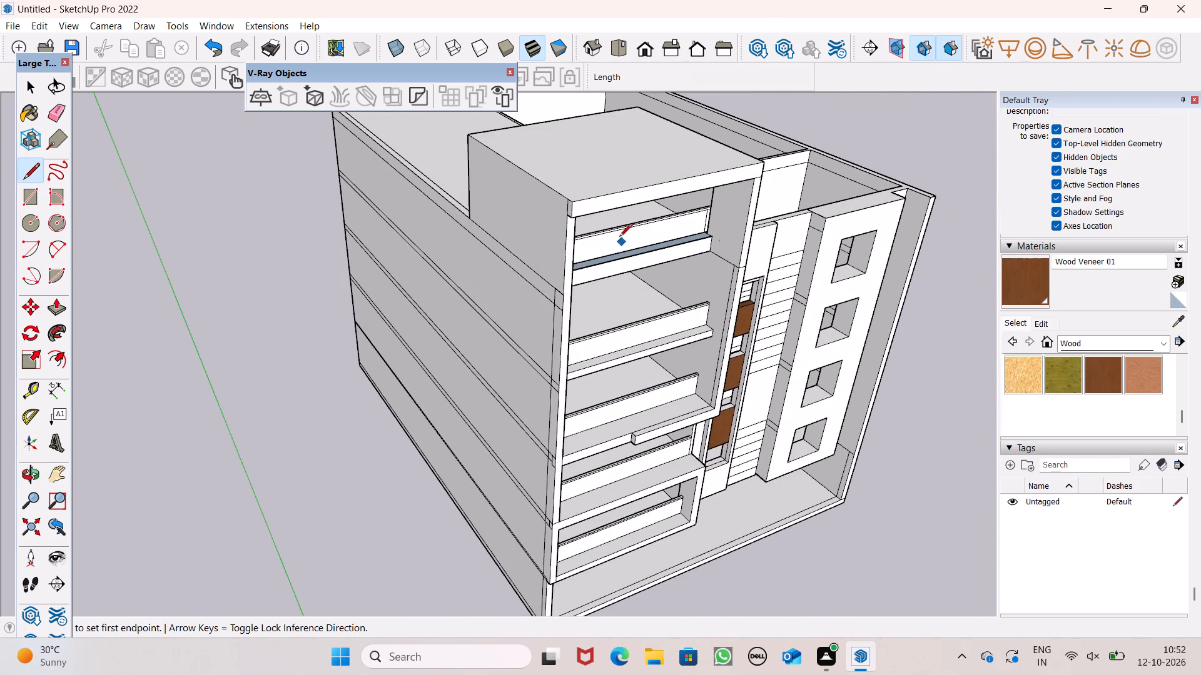
{"action": "scroll", "coordinate": [691, 189], "scroll_direction": "up", "scroll_amount": 5}
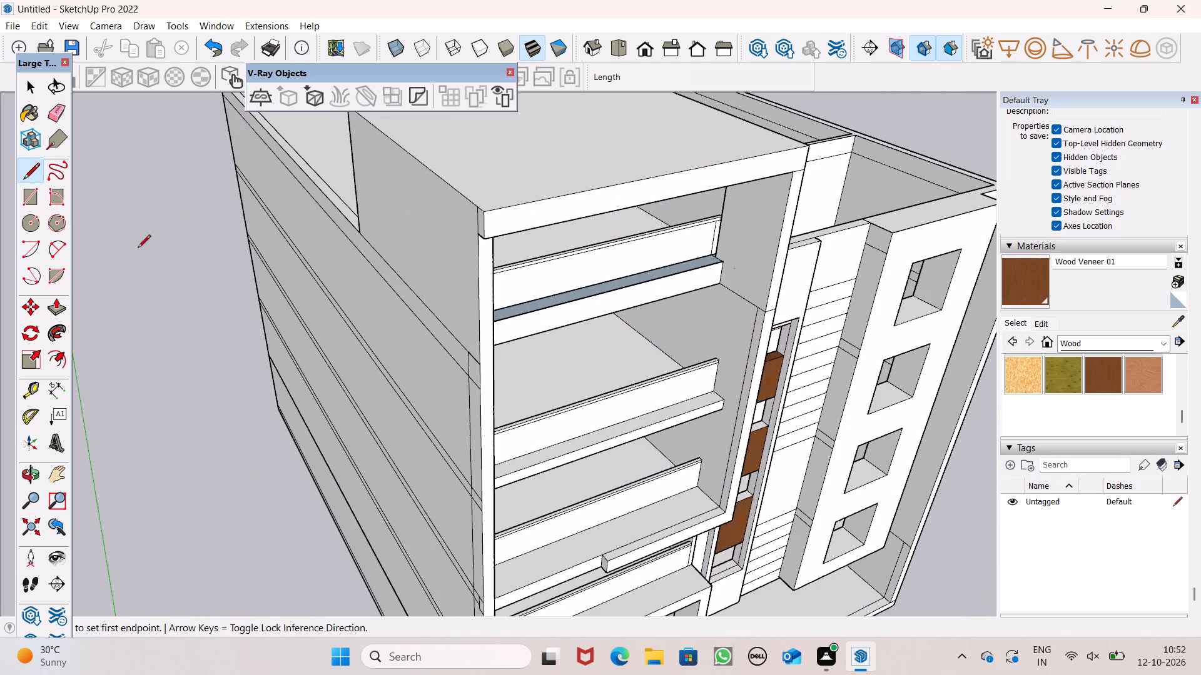
{"action": "left_click", "coordinate": [66, 315]}
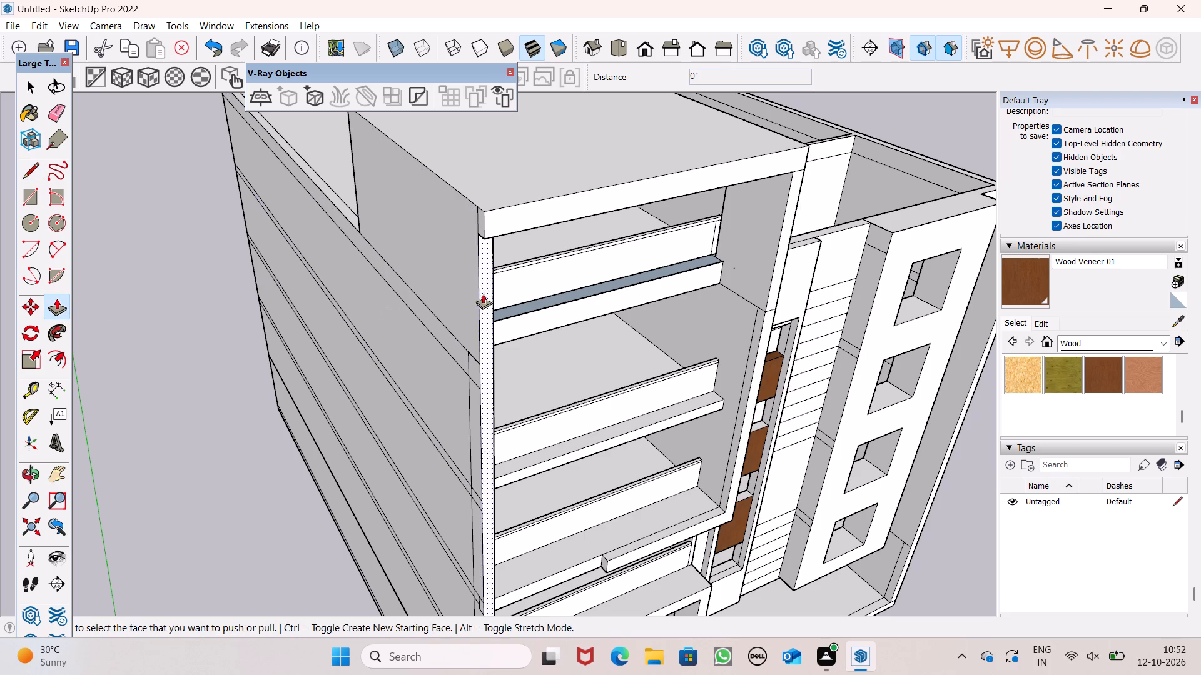
{"action": "left_click_drag", "start_coordinate": [486, 292], "coordinate": [499, 235]}
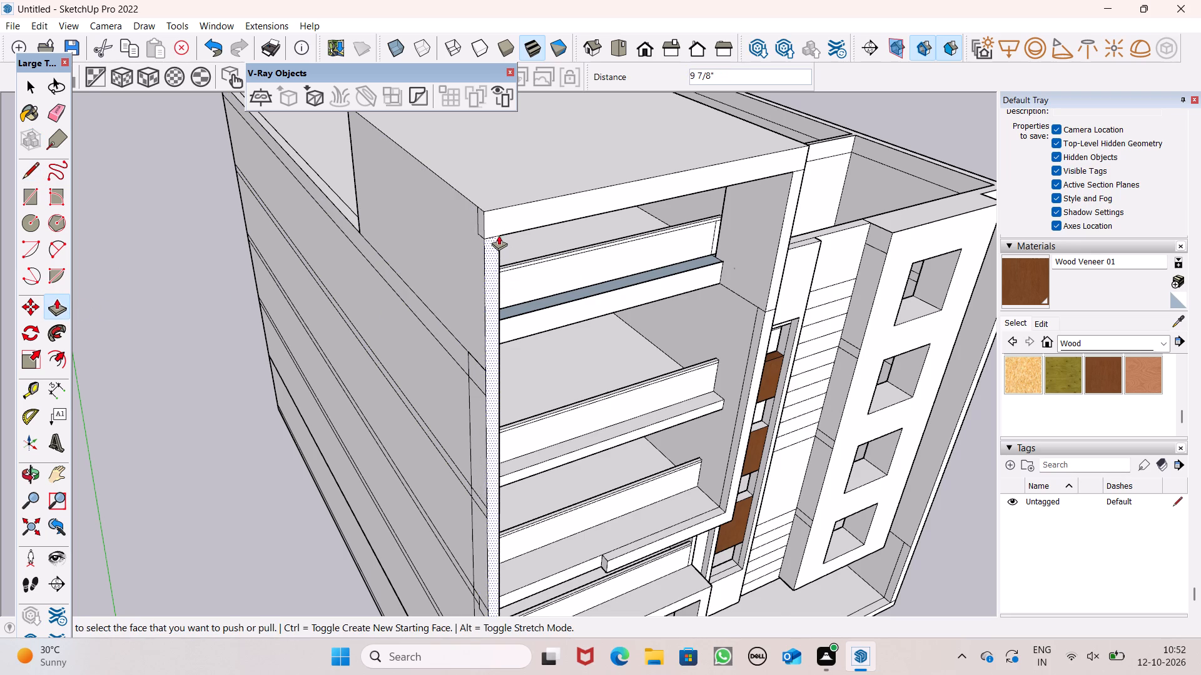
Erase the leftover vertical seam between the top beam's extended end and the building's side wall.
{"action": "scroll", "coordinate": [470, 232], "scroll_direction": "down", "scroll_amount": 5}
{"action": "middle_click_drag", "start_coordinate": [544, 292], "coordinate": [619, 257]}
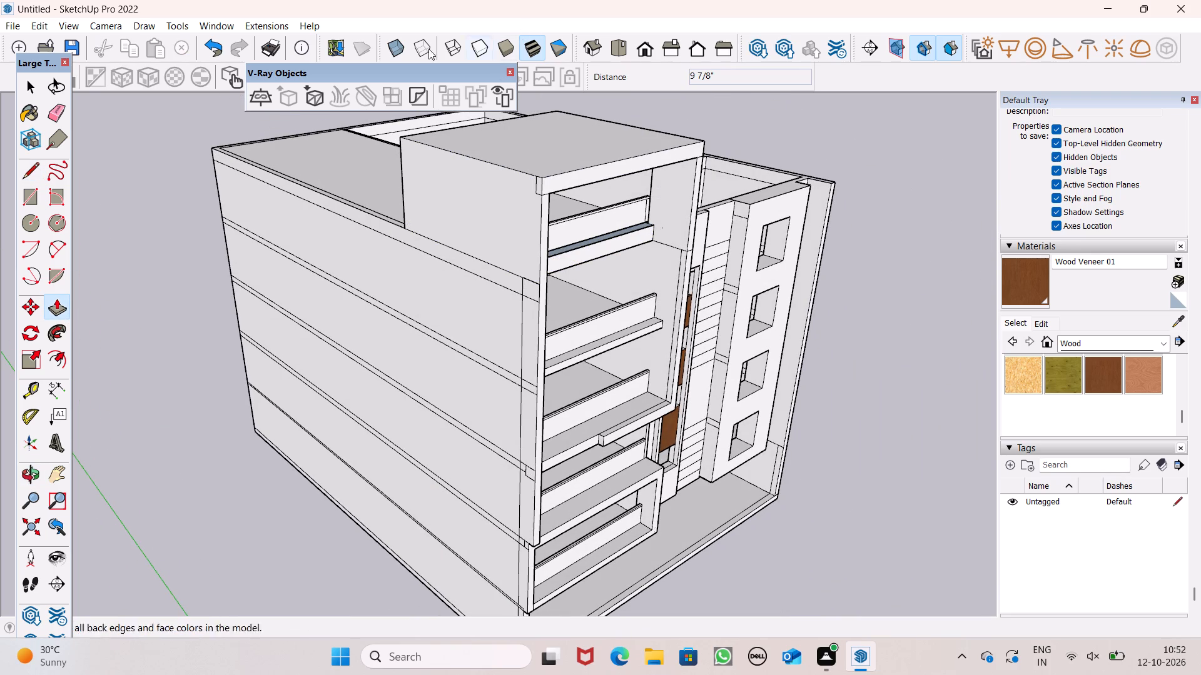
{"action": "left_click", "coordinate": [35, 116]}
{"action": "left_click", "coordinate": [55, 112]}
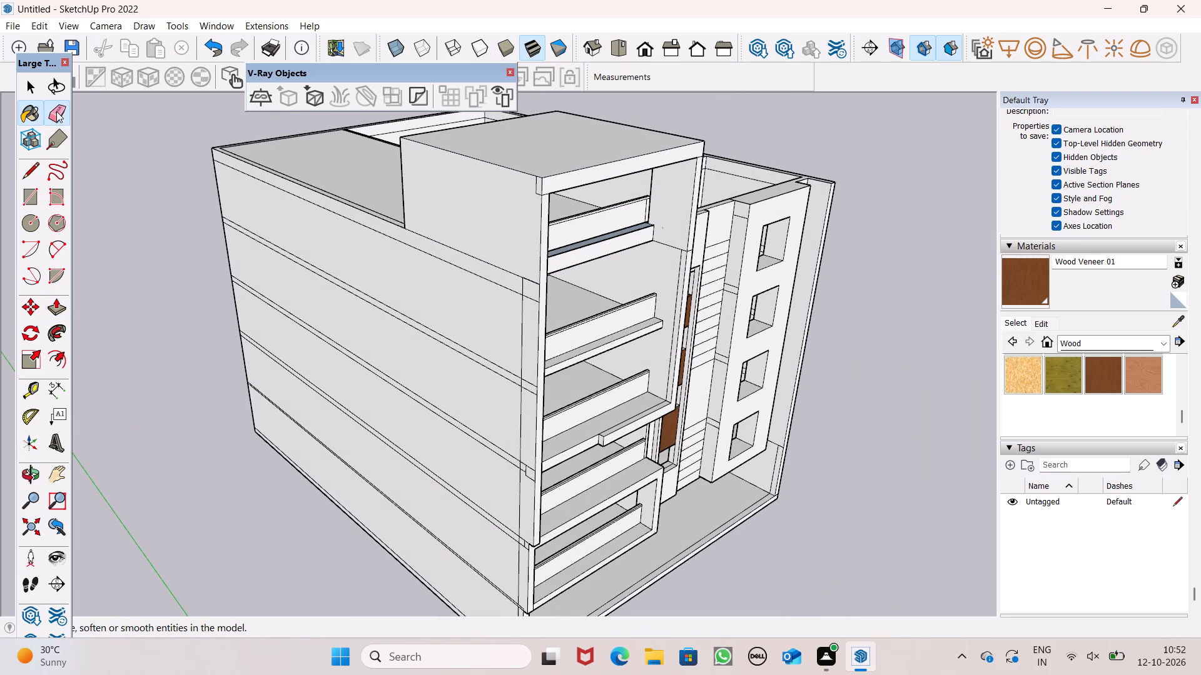
{"action": "middle_click_drag", "start_coordinate": [424, 204], "coordinate": [467, 204]}
{"action": "scroll", "coordinate": [518, 186], "scroll_direction": "up", "scroll_amount": 8}
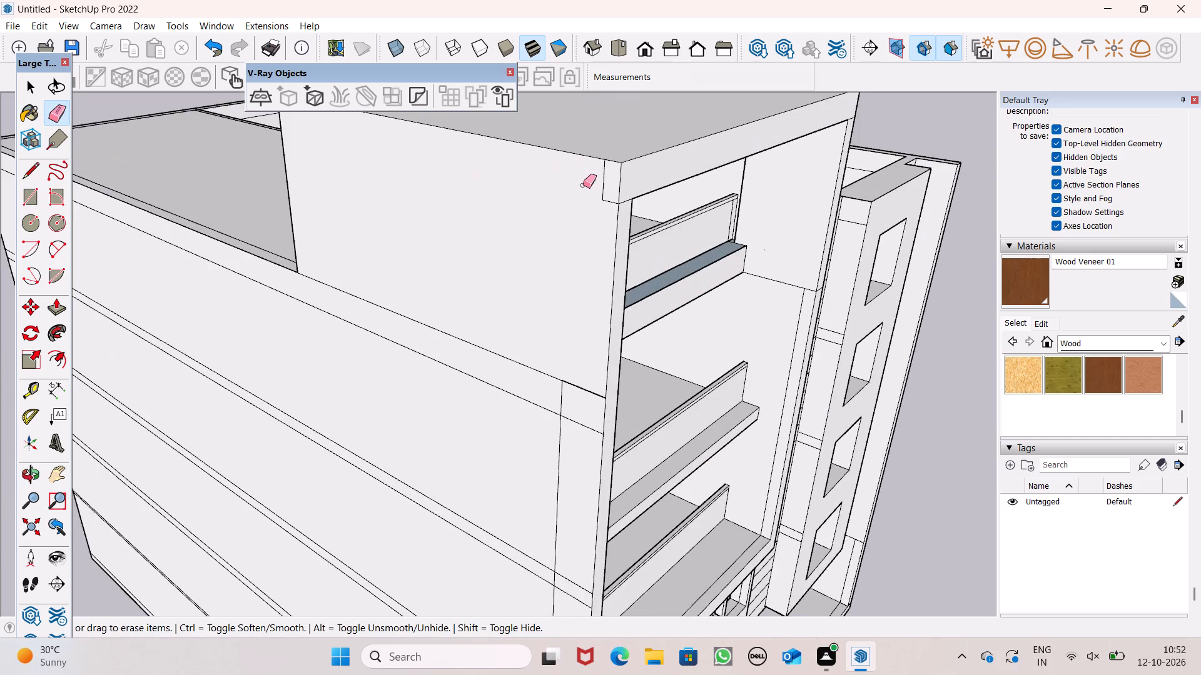
{"action": "scroll", "coordinate": [597, 197], "scroll_direction": "up", "scroll_amount": 7}
{"action": "left_click_drag", "start_coordinate": [618, 187], "coordinate": [604, 179]}
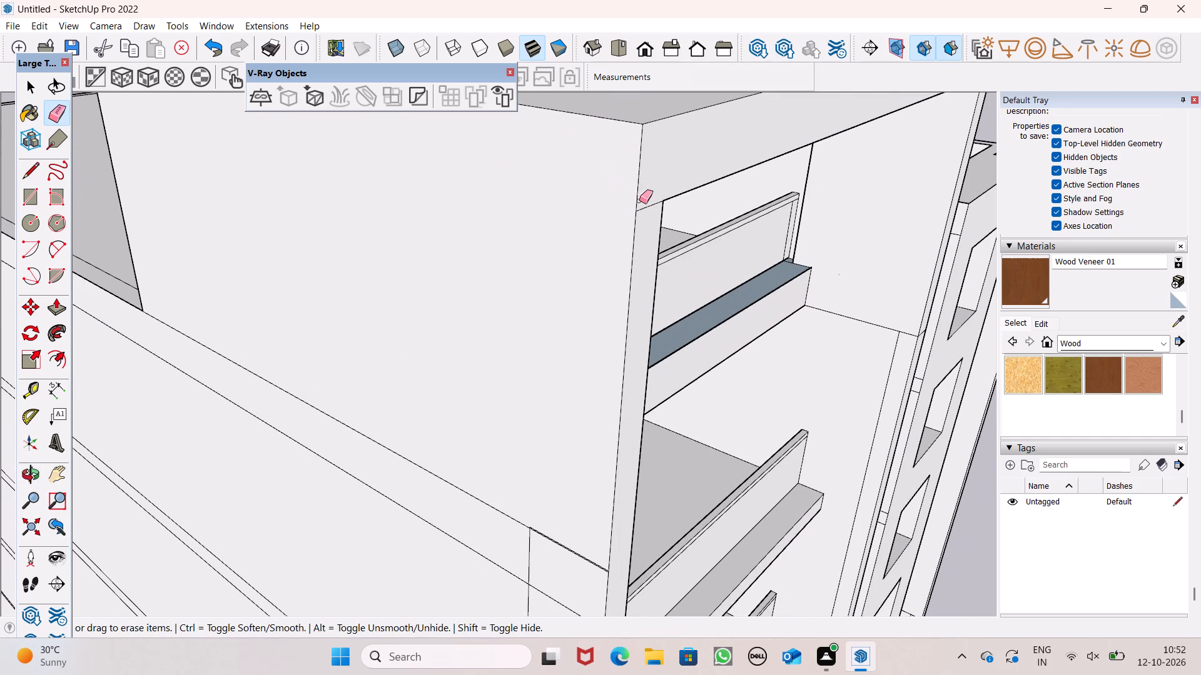
{"action": "scroll", "coordinate": [679, 227], "scroll_direction": "down", "scroll_amount": 5}
{"action": "middle_click_drag", "start_coordinate": [668, 269], "coordinate": [527, 248]}
{"action": "scroll", "coordinate": [499, 167], "scroll_direction": "up", "scroll_amount": 5}
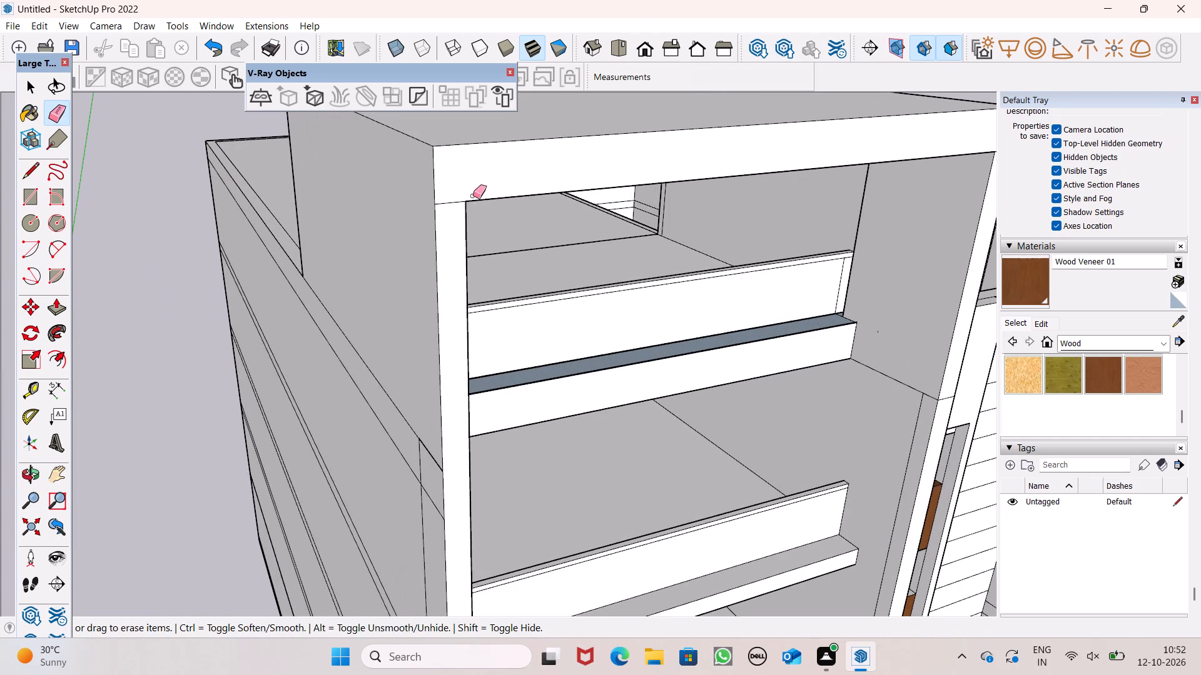
Erase the short horizontal seams where the projecting top beam meets the left and right posts.
{"action": "left_click_drag", "start_coordinate": [454, 211], "coordinate": [443, 182]}
{"action": "scroll", "coordinate": [446, 162], "scroll_direction": "down", "scroll_amount": 9}
{"action": "scroll", "coordinate": [488, 230], "scroll_direction": "down", "scroll_amount": 6}
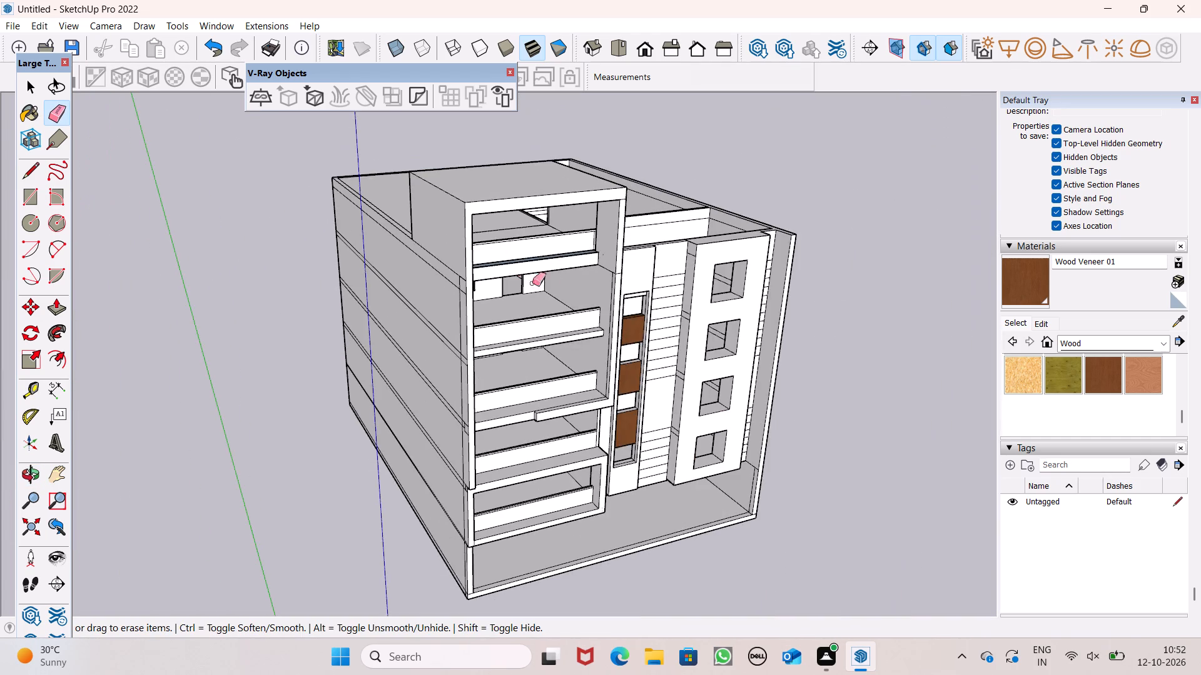
{"action": "middle_click_drag", "start_coordinate": [566, 279], "coordinate": [439, 278]}
{"action": "scroll", "coordinate": [439, 281], "scroll_direction": "up", "scroll_amount": 1}
{"action": "scroll", "coordinate": [588, 220], "scroll_direction": "up", "scroll_amount": 9}
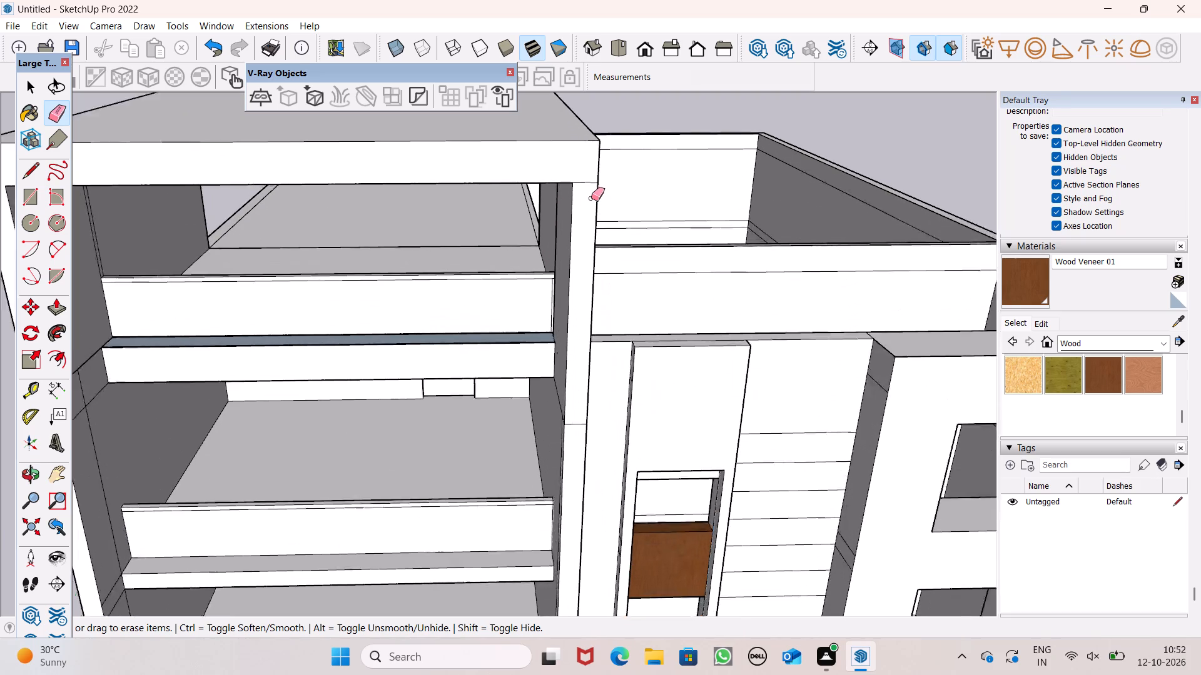
{"action": "scroll", "coordinate": [591, 198], "scroll_direction": "up", "scroll_amount": 1}
{"action": "left_click_drag", "start_coordinate": [585, 185], "coordinate": [581, 177]}
Erase the short horizontal seam across the right post's front face, near the uppermost balcony slab.
{"action": "scroll", "coordinate": [576, 177], "scroll_direction": "down", "scroll_amount": 14}
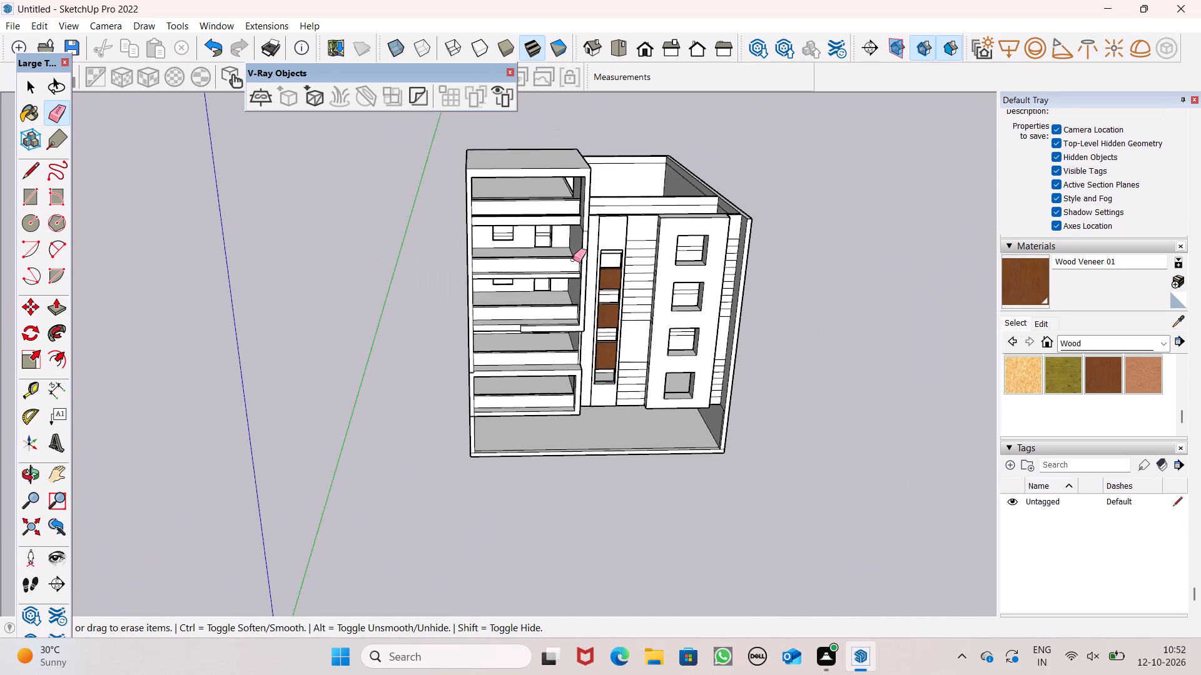
{"action": "scroll", "coordinate": [573, 271], "scroll_direction": "up", "scroll_amount": 6}
{"action": "scroll", "coordinate": [605, 200], "scroll_direction": "up", "scroll_amount": 8}
{"action": "left_click", "coordinate": [582, 187]}
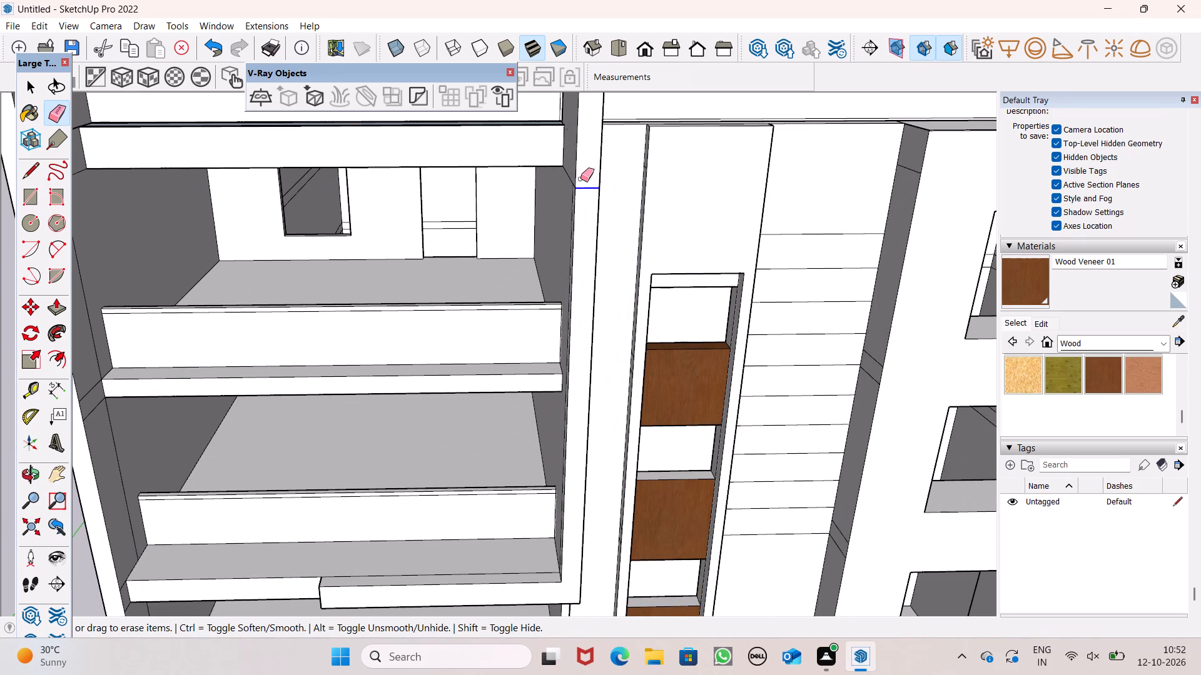
Erase the horizontal and vertical seam lines on the right post's inner face, beside and below the uppermost balcony slab.
{"action": "scroll", "coordinate": [579, 176], "scroll_direction": "down", "scroll_amount": 3}
{"action": "middle_click_drag", "start_coordinate": [567, 242], "coordinate": [725, 219]}
{"action": "scroll", "coordinate": [616, 164], "scroll_direction": "up", "scroll_amount": 3}
{"action": "middle_click_drag", "start_coordinate": [640, 199], "coordinate": [686, 219]}
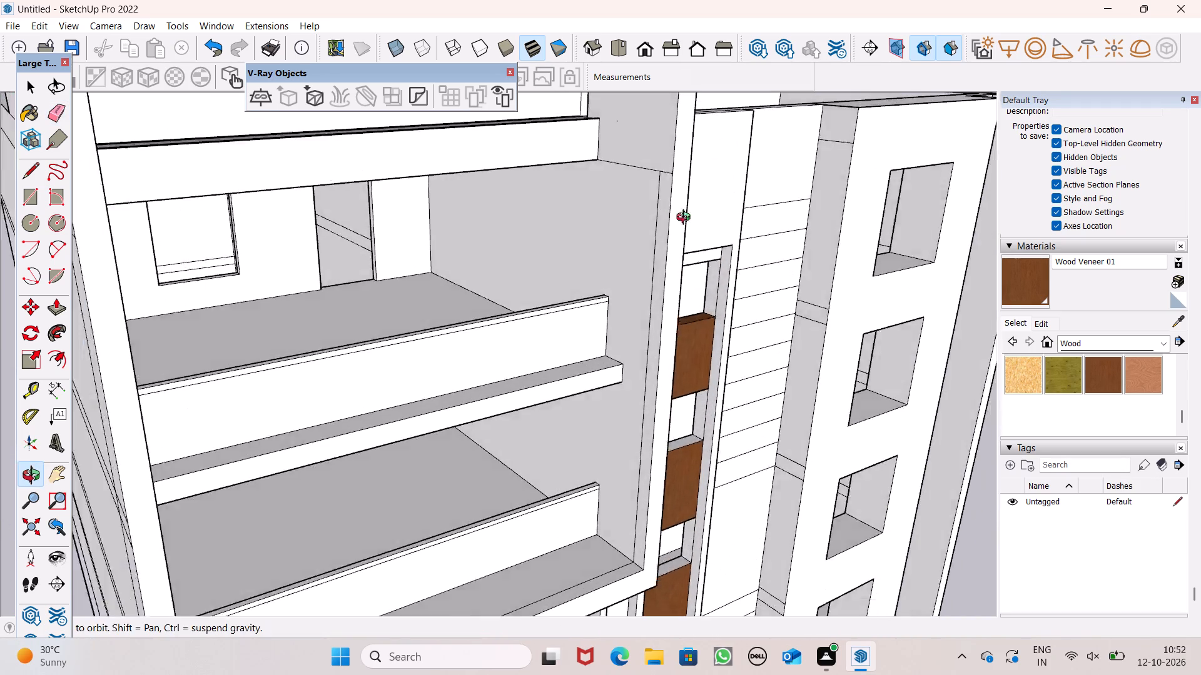
{"action": "middle_click_drag", "start_coordinate": [686, 219], "coordinate": [727, 196]}
{"action": "left_click", "coordinate": [668, 160]}
{"action": "left_click_drag", "start_coordinate": [675, 154], "coordinate": [679, 161]}
{"action": "left_click", "coordinate": [702, 157]}
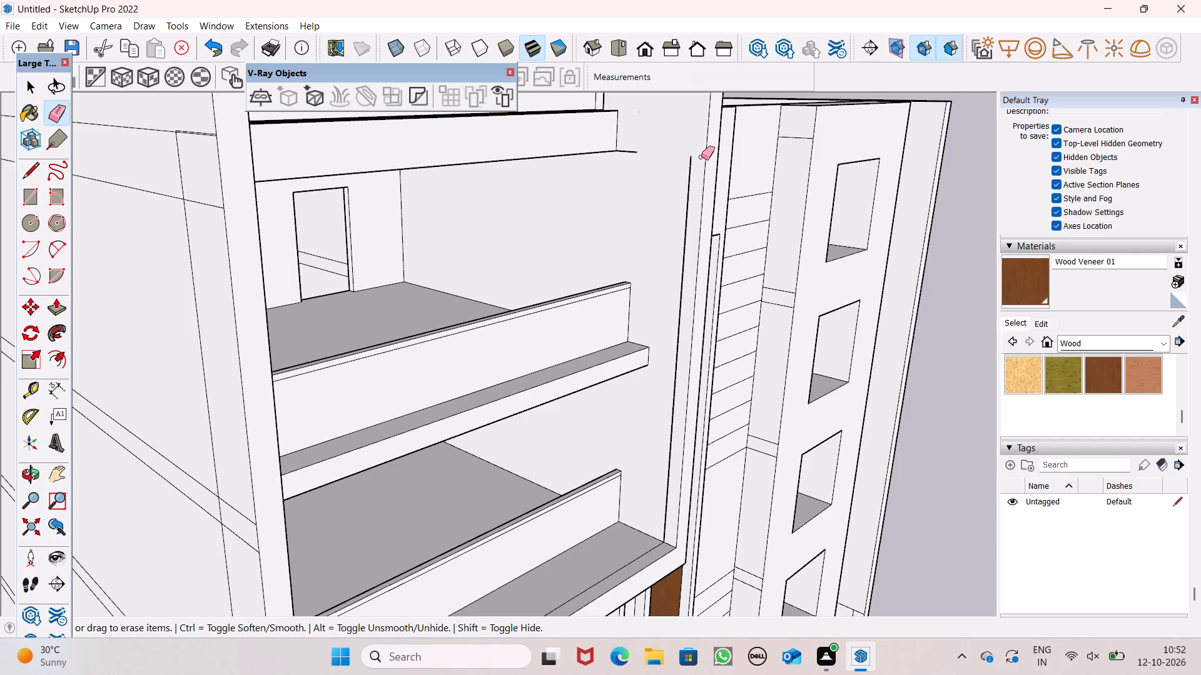
{"action": "left_click", "coordinate": [689, 161]}
{"action": "left_click_drag", "start_coordinate": [694, 186], "coordinate": [686, 184]}
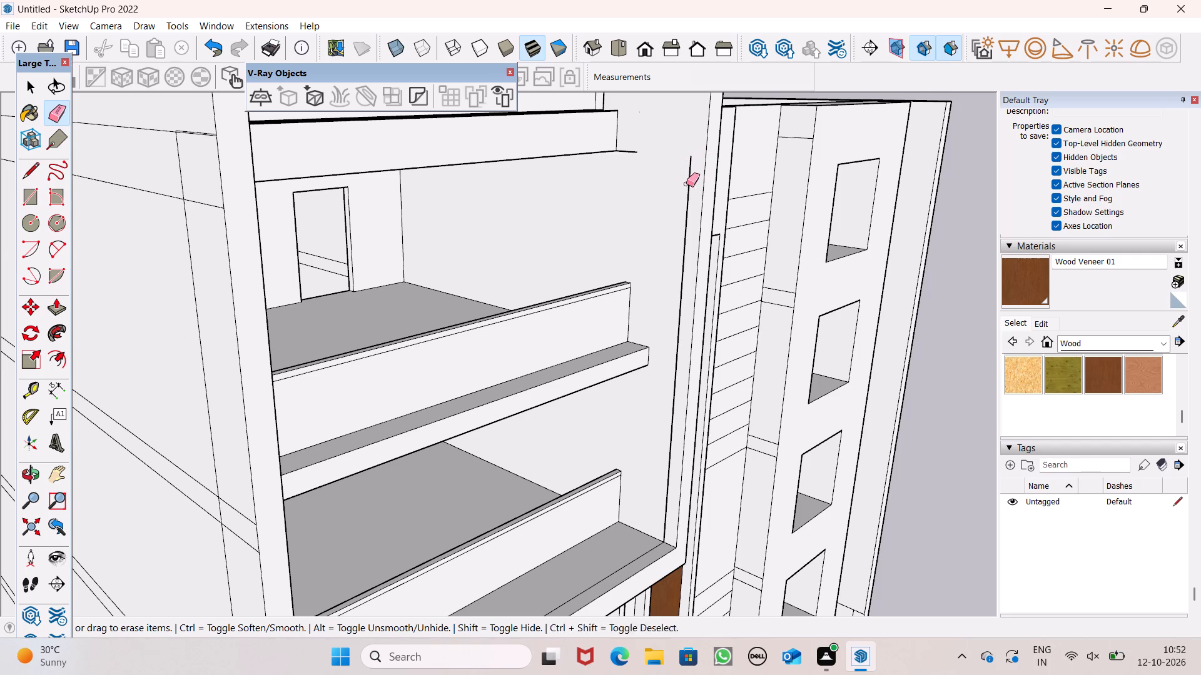
{"action": "left_click_drag", "start_coordinate": [686, 184], "coordinate": [684, 184]}
Erase the long vertical seam and the short horizontal lines at its upper end on the right post's outer side face.
{"action": "scroll", "coordinate": [681, 181], "scroll_direction": "down", "scroll_amount": 3}
{"action": "middle_click_drag", "start_coordinate": [701, 269], "coordinate": [365, 278]}
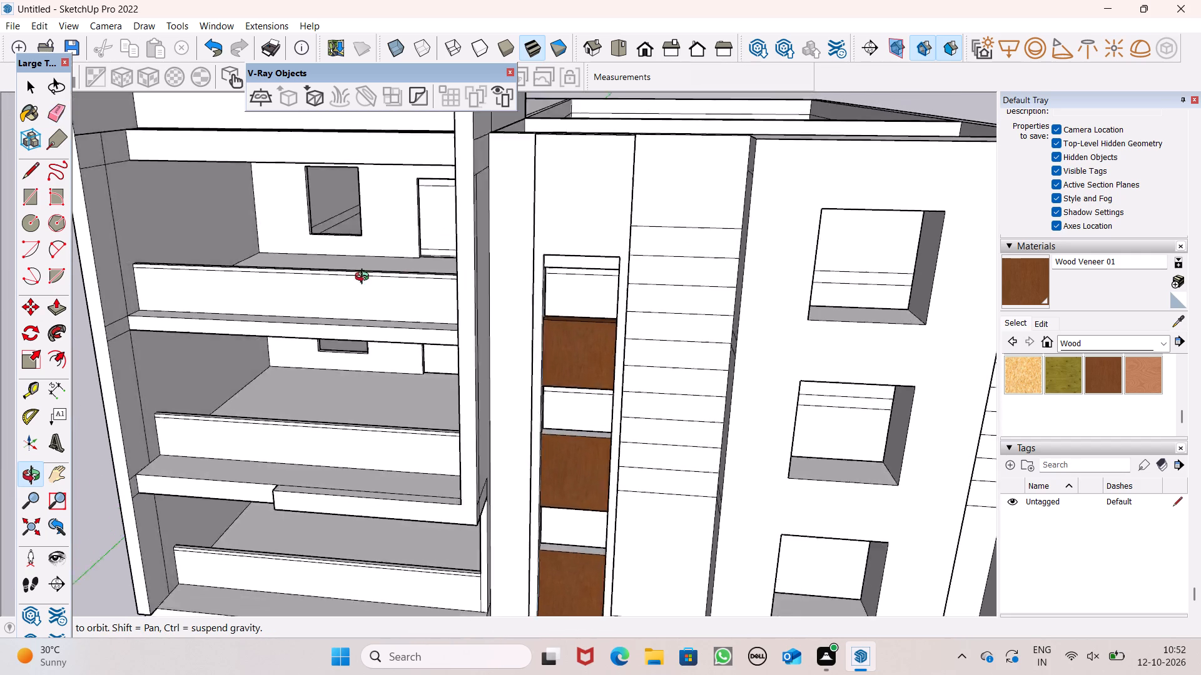
{"action": "middle_click_drag", "start_coordinate": [365, 278], "coordinate": [268, 273]}
{"action": "scroll", "coordinate": [383, 195], "scroll_direction": "up", "scroll_amount": 4}
{"action": "left_click_drag", "start_coordinate": [372, 161], "coordinate": [363, 157]}
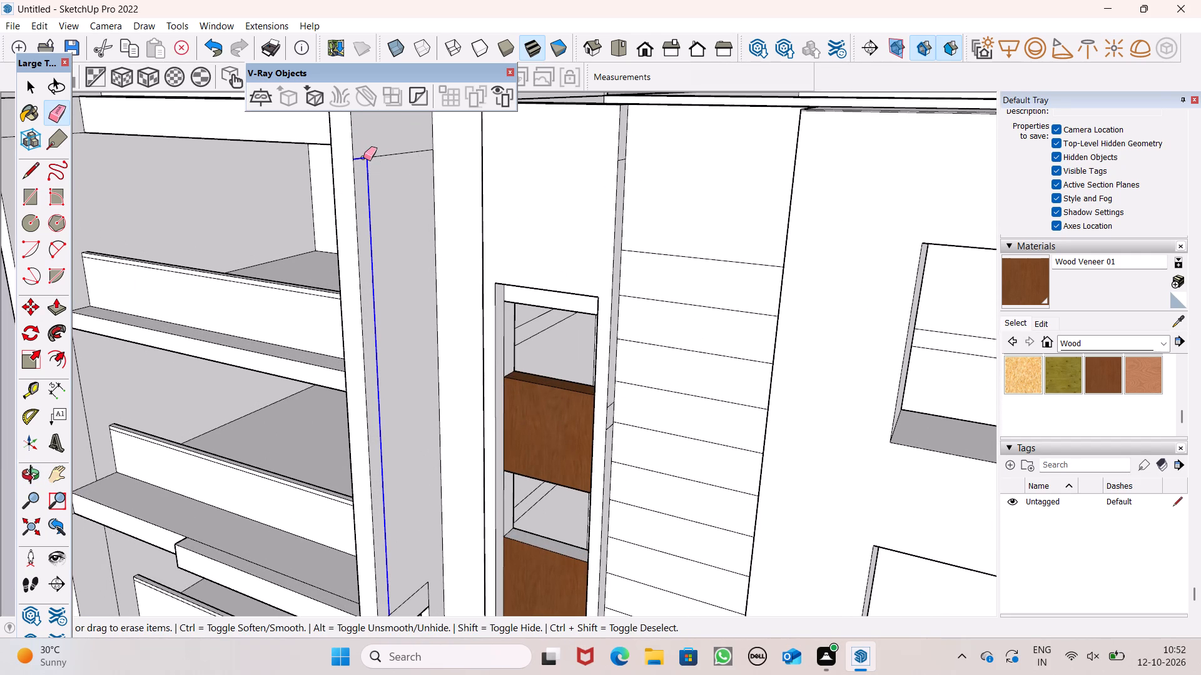
{"action": "left_click_drag", "start_coordinate": [363, 157], "coordinate": [378, 152]}
{"action": "scroll", "coordinate": [410, 210], "scroll_direction": "down", "scroll_amount": 6}
{"action": "scroll", "coordinate": [412, 153], "scroll_direction": "up", "scroll_amount": 4}
{"action": "left_click_drag", "start_coordinate": [403, 147], "coordinate": [402, 149]}
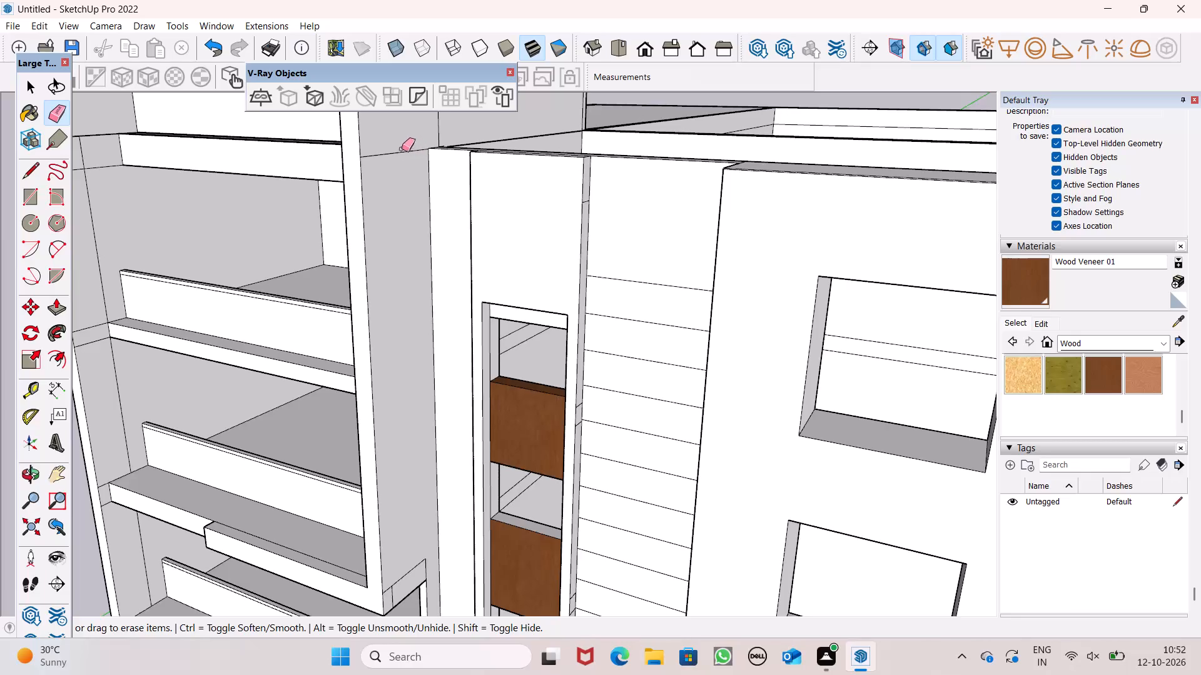
{"action": "left_click_drag", "start_coordinate": [402, 149], "coordinate": [398, 156]}
{"action": "scroll", "coordinate": [405, 209], "scroll_direction": "down", "scroll_amount": 6}
{"action": "scroll", "coordinate": [430, 164], "scroll_direction": "up", "scroll_amount": 5}
{"action": "scroll", "coordinate": [419, 198], "scroll_direction": "down", "scroll_amount": 12}
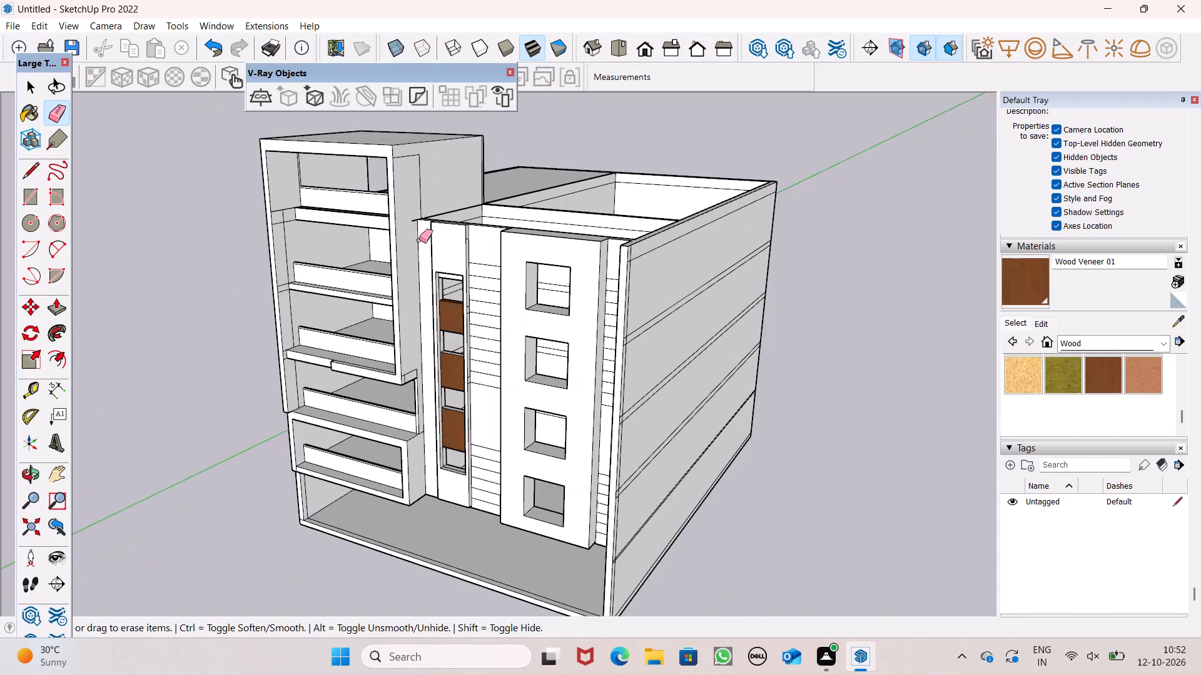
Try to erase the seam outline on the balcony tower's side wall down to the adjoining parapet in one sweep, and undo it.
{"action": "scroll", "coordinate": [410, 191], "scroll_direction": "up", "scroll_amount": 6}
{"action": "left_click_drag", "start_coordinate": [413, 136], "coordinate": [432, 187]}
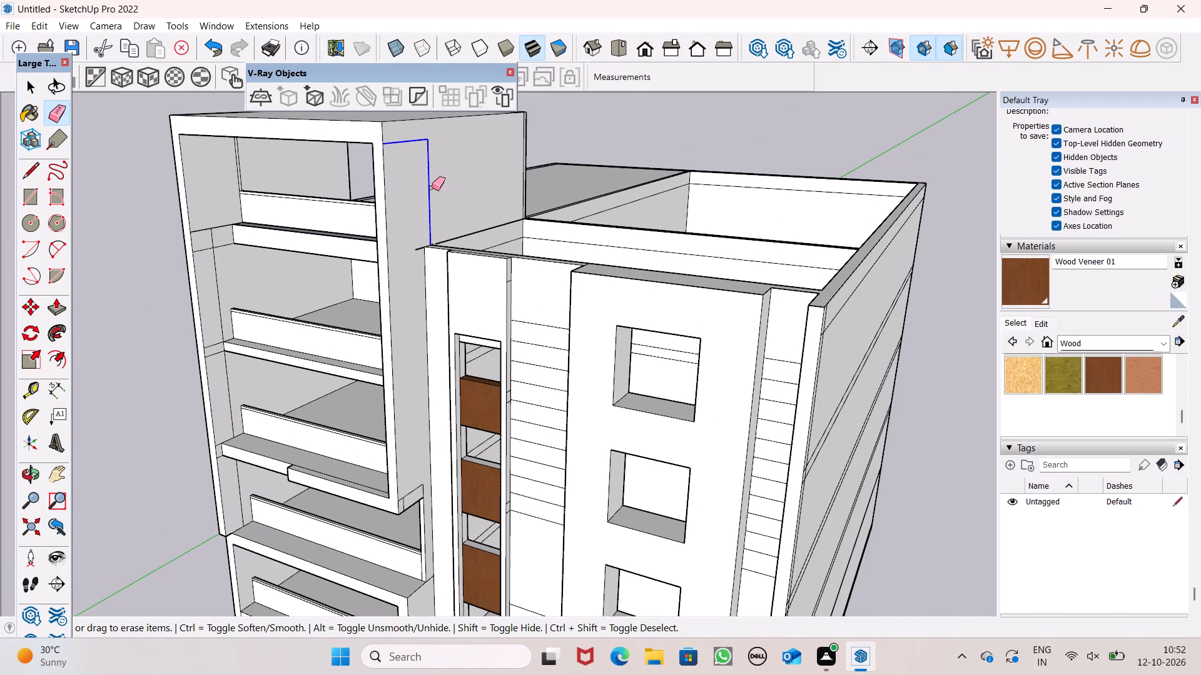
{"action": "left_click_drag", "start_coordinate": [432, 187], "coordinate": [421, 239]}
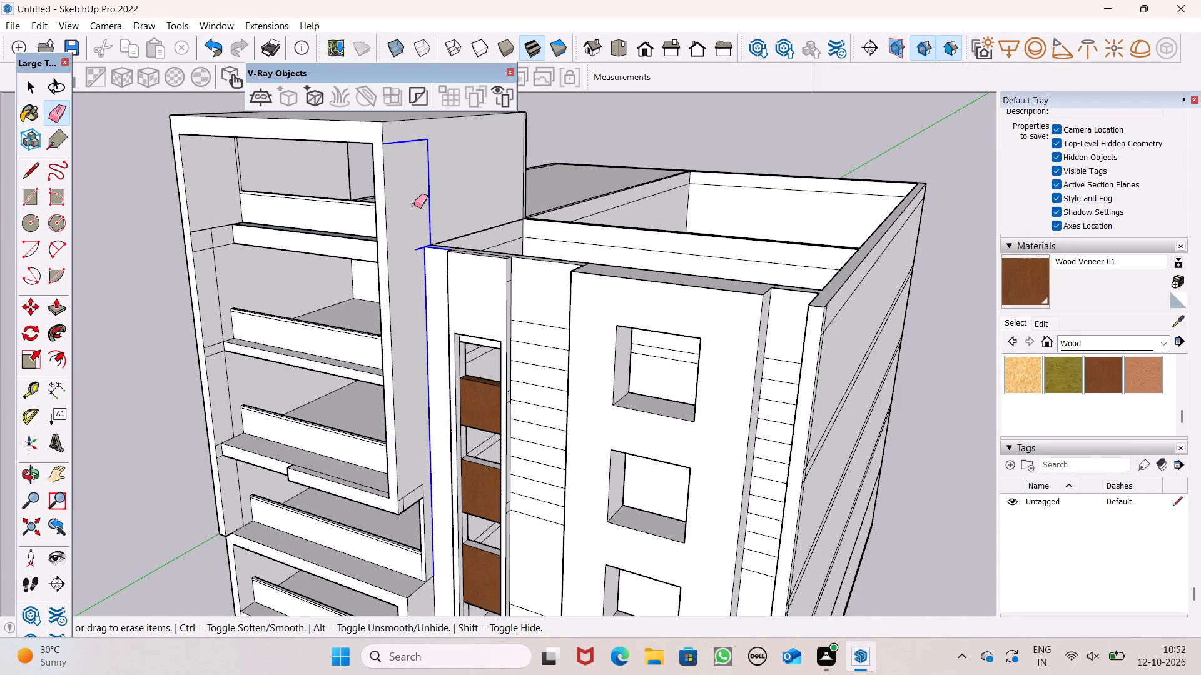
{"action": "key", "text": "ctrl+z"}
Erase the stray edge stubs on the balcony tower's side wall, on both sides of the adjoining parapet's corner.
{"action": "scroll", "coordinate": [472, 267], "scroll_direction": "up", "scroll_amount": 8}
{"action": "scroll", "coordinate": [423, 233], "scroll_direction": "up", "scroll_amount": 6}
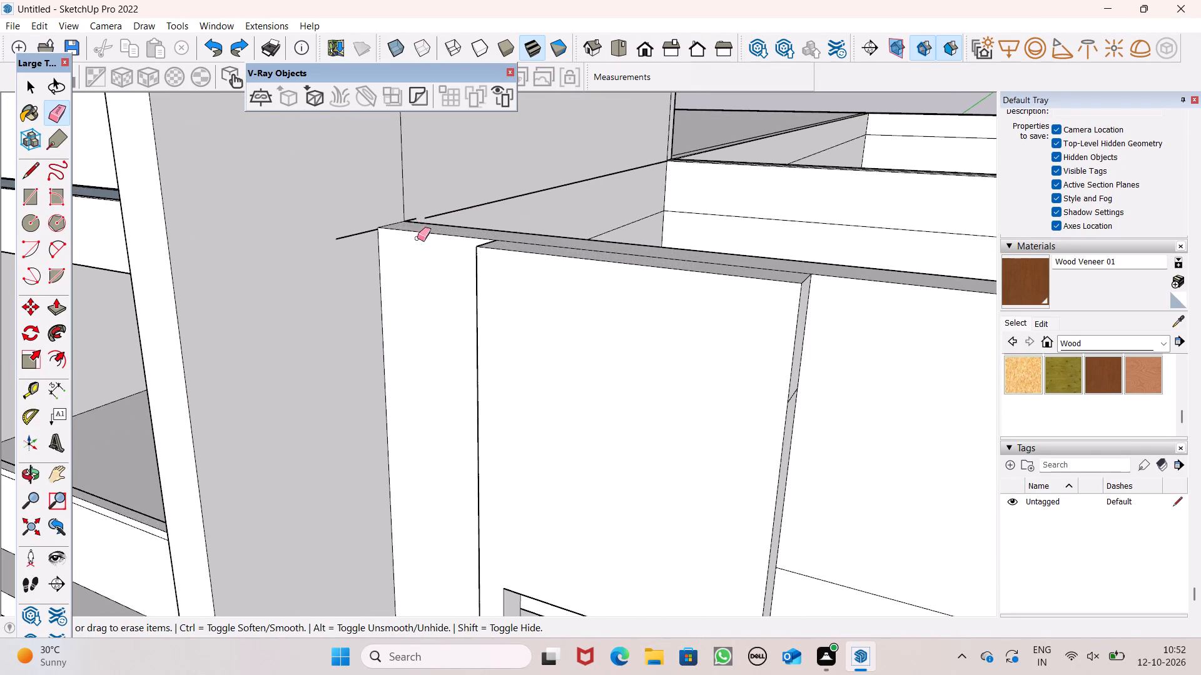
{"action": "middle_click_drag", "start_coordinate": [403, 277], "coordinate": [305, 309]}
{"action": "scroll", "coordinate": [336, 231], "scroll_direction": "up", "scroll_amount": 7}
{"action": "left_click_drag", "start_coordinate": [341, 244], "coordinate": [336, 251]}
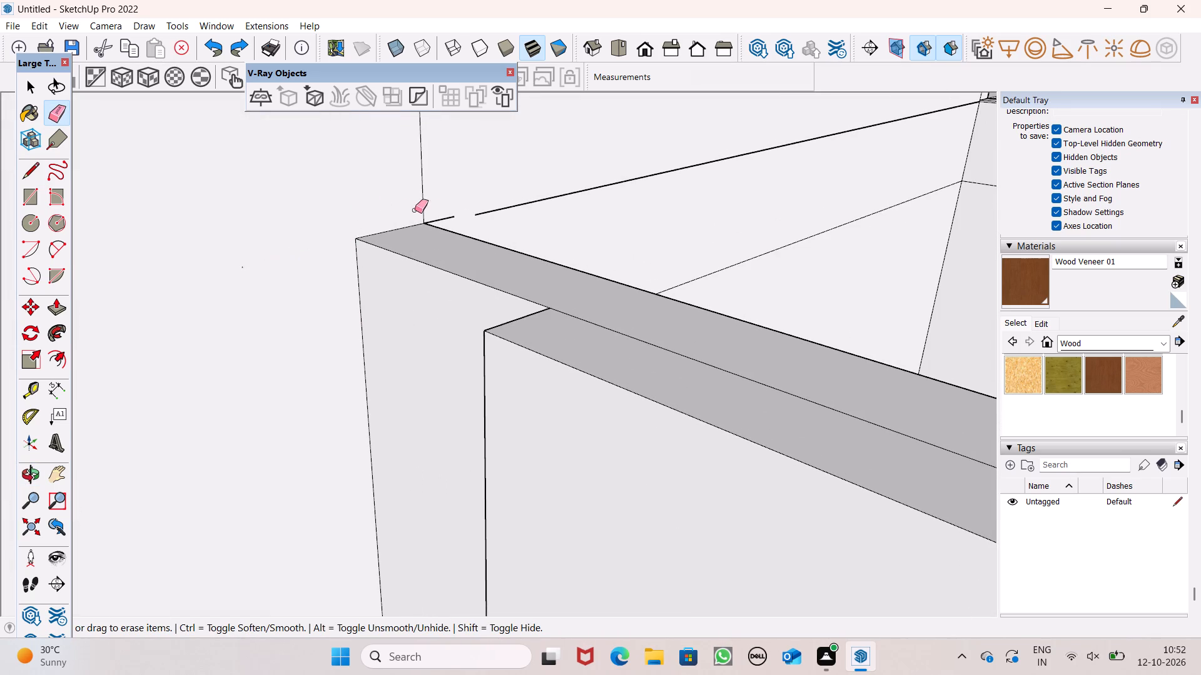
{"action": "left_click", "coordinate": [437, 219]}
Erase the horizontal seam under the roof beam and the vertical seam above the parapet on the balcony tower's side wall.
{"action": "scroll", "coordinate": [445, 212], "scroll_direction": "down", "scroll_amount": 8}
{"action": "scroll", "coordinate": [436, 217], "scroll_direction": "down", "scroll_amount": 14}
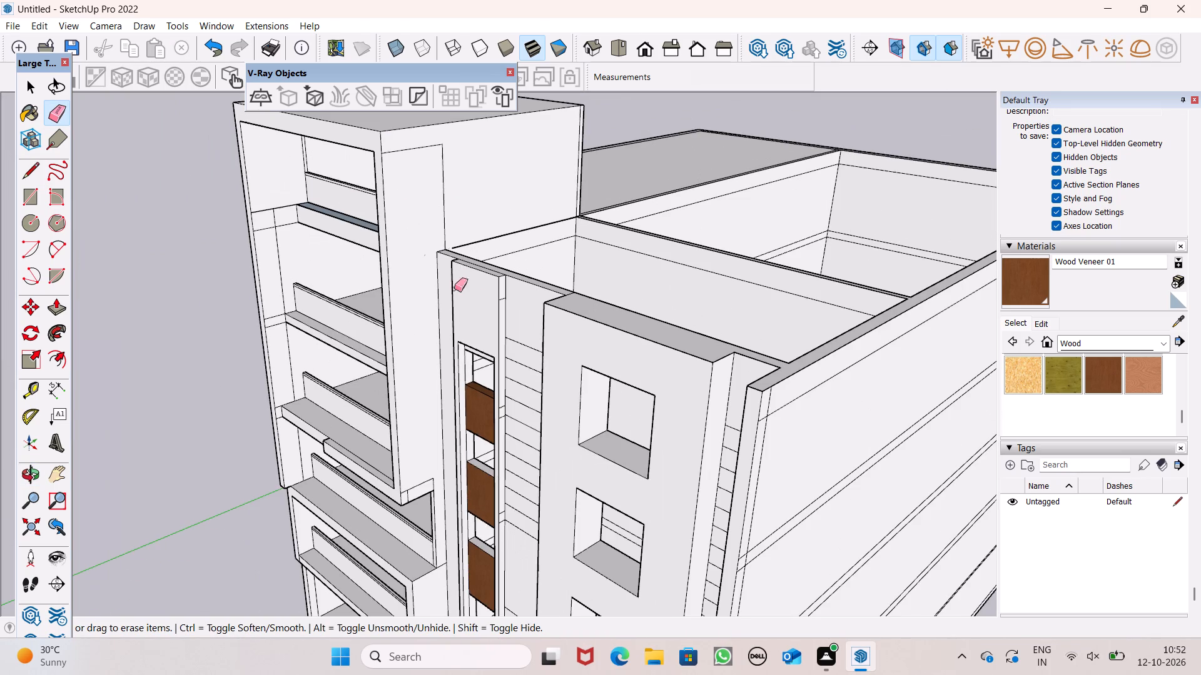
{"action": "scroll", "coordinate": [437, 154], "scroll_direction": "up", "scroll_amount": 6}
{"action": "left_click", "coordinate": [440, 134]}
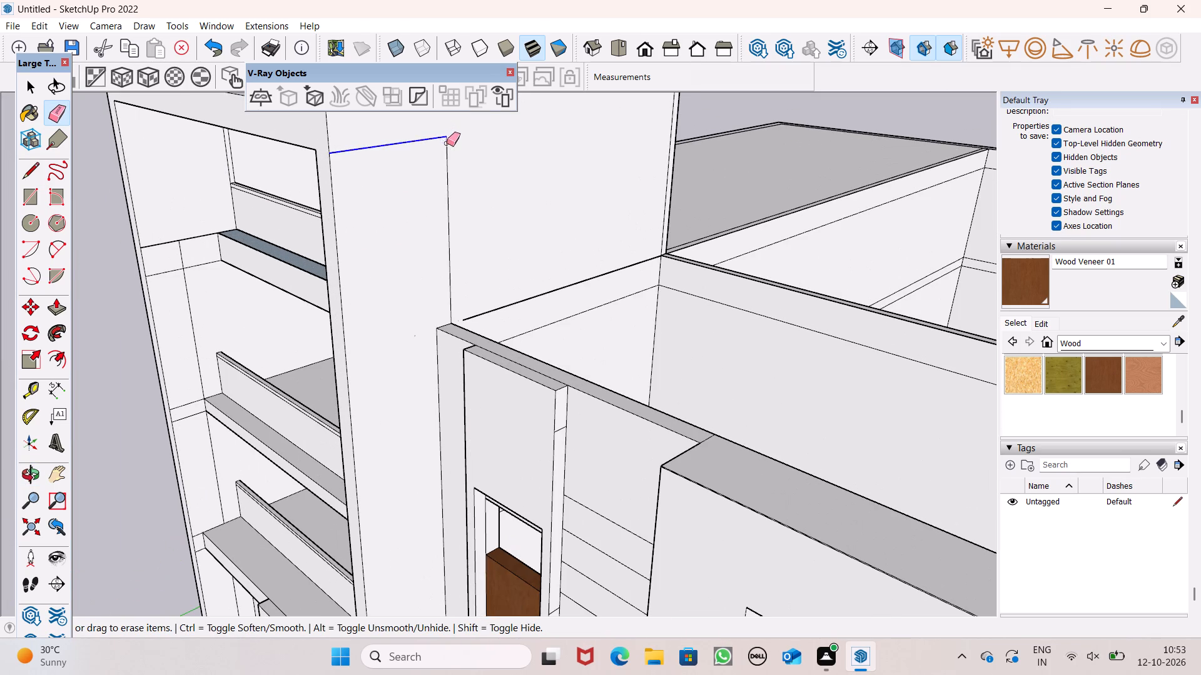
{"action": "left_click", "coordinate": [447, 144]}
{"action": "scroll", "coordinate": [476, 191], "scroll_direction": "down", "scroll_amount": 7}
Examine the projecting balcony frame, slabs and posts from several angles for leftover seams.
{"action": "middle_click_drag", "start_coordinate": [573, 231], "coordinate": [676, 191]}
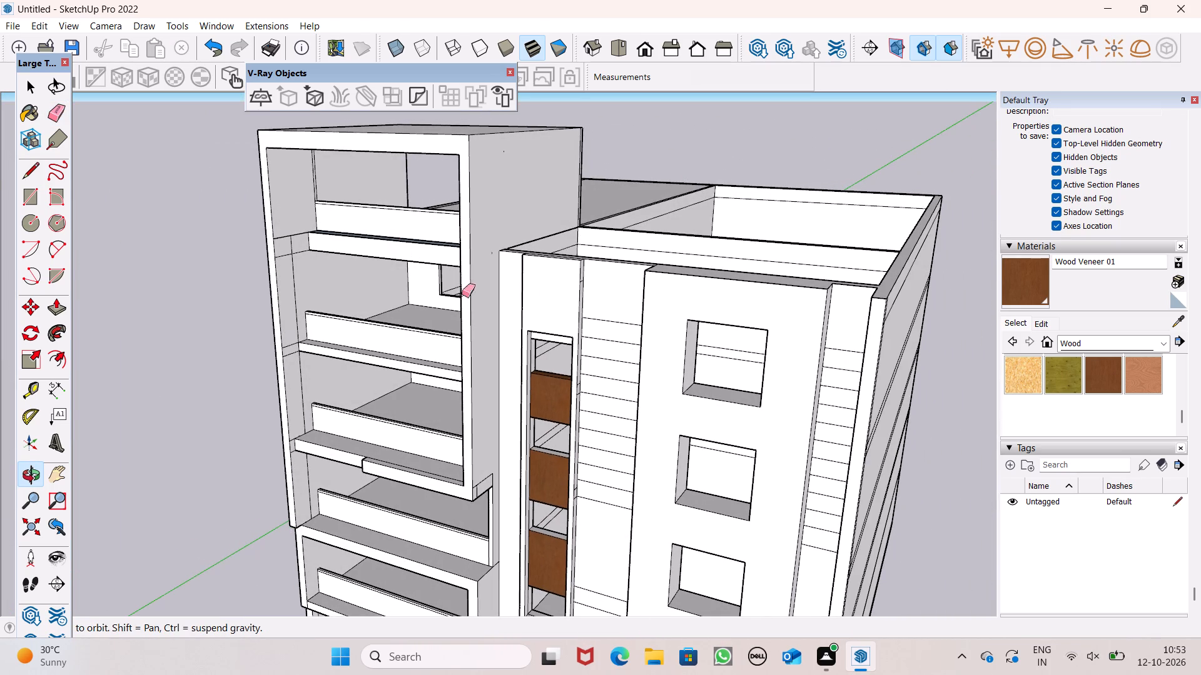
{"action": "middle_click_drag", "start_coordinate": [569, 297], "coordinate": [711, 267]}
{"action": "scroll", "coordinate": [296, 247], "scroll_direction": "up", "scroll_amount": 4}
{"action": "middle_click_drag", "start_coordinate": [322, 279], "coordinate": [83, 327]}
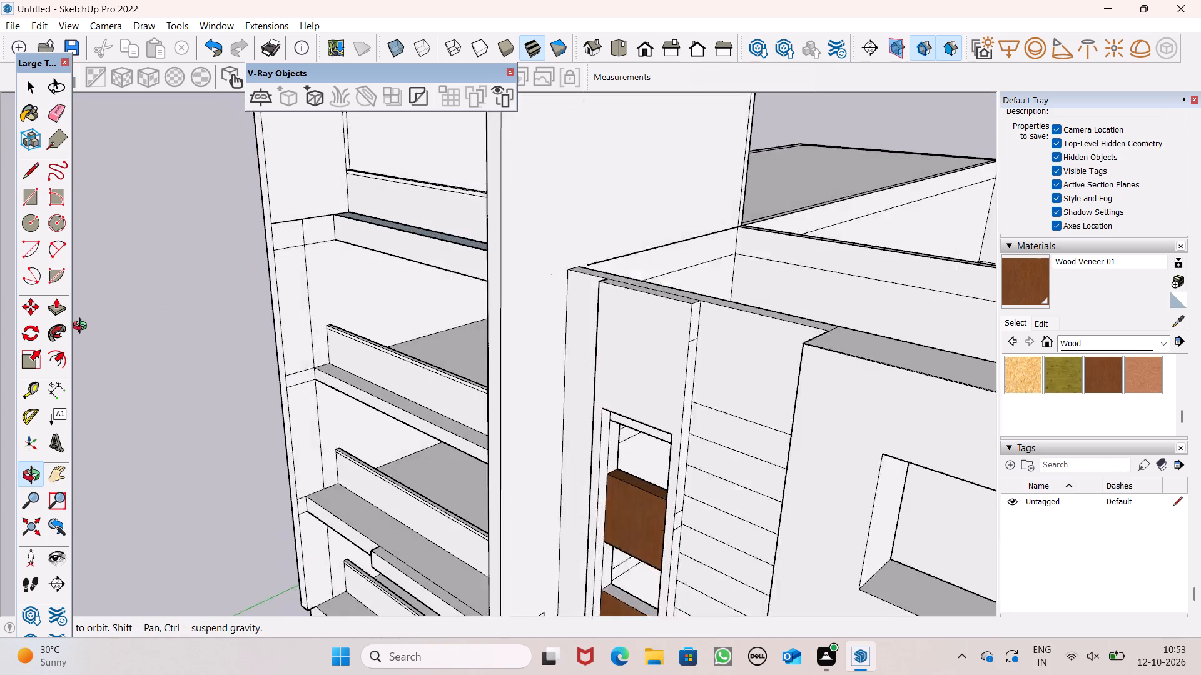
{"action": "middle_click_drag", "start_coordinate": [83, 327], "coordinate": [82, 312]}
{"action": "scroll", "coordinate": [82, 327], "scroll_direction": "up", "scroll_amount": 1}
{"action": "scroll", "coordinate": [370, 204], "scroll_direction": "up", "scroll_amount": 1}
{"action": "scroll", "coordinate": [401, 234], "scroll_direction": "down", "scroll_amount": 5}
{"action": "middle_click_drag", "start_coordinate": [427, 303], "coordinate": [607, 377]}
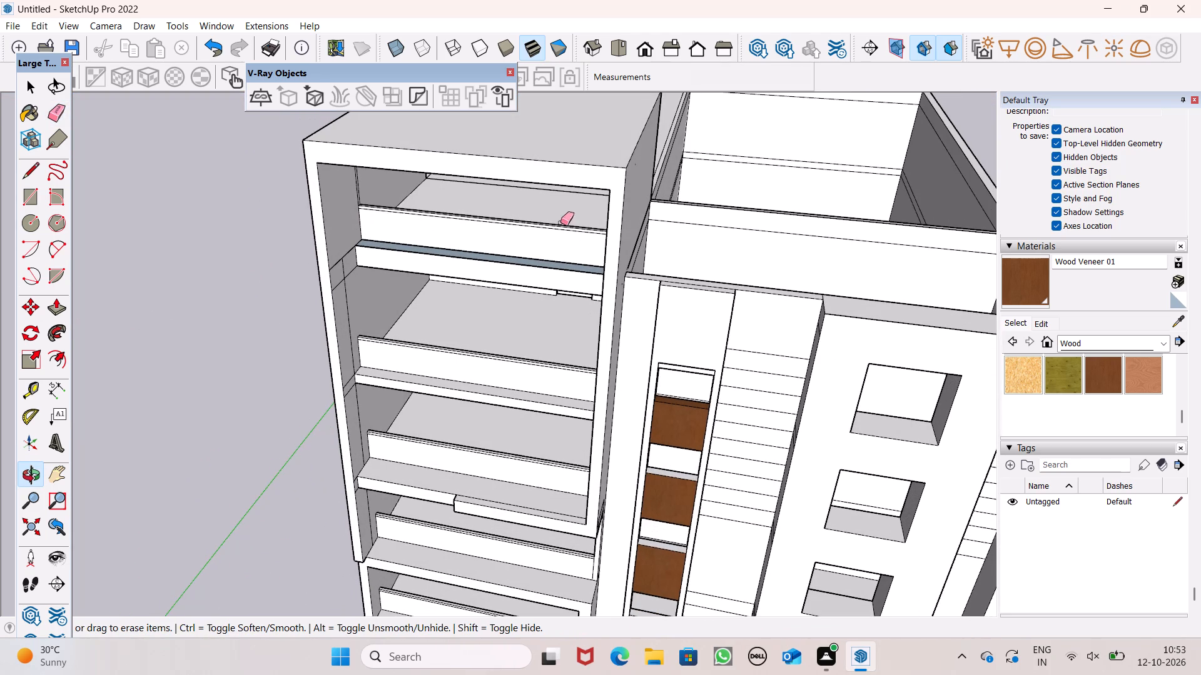
{"action": "scroll", "coordinate": [348, 322], "scroll_direction": "down", "scroll_amount": 1}
{"action": "scroll", "coordinate": [393, 365], "scroll_direction": "up", "scroll_amount": 6}
{"action": "scroll", "coordinate": [395, 372], "scroll_direction": "down", "scroll_amount": 1}
{"action": "scroll", "coordinate": [395, 372], "scroll_direction": "up", "scroll_amount": 5}
{"action": "scroll", "coordinate": [399, 377], "scroll_direction": "down", "scroll_amount": 1}
{"action": "scroll", "coordinate": [399, 378], "scroll_direction": "up", "scroll_amount": 7}
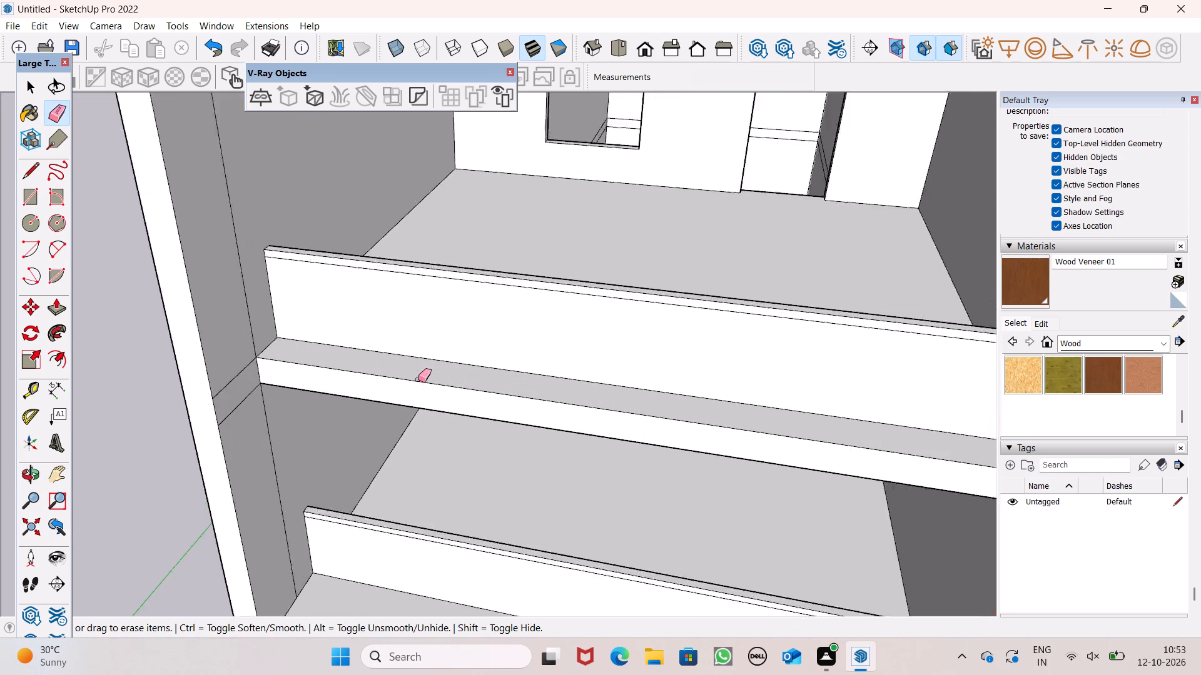
{"action": "scroll", "coordinate": [418, 379], "scroll_direction": "up", "scroll_amount": 19}
{"action": "scroll", "coordinate": [439, 386], "scroll_direction": "down", "scroll_amount": 14}
{"action": "scroll", "coordinate": [420, 424], "scroll_direction": "down", "scroll_amount": 16}
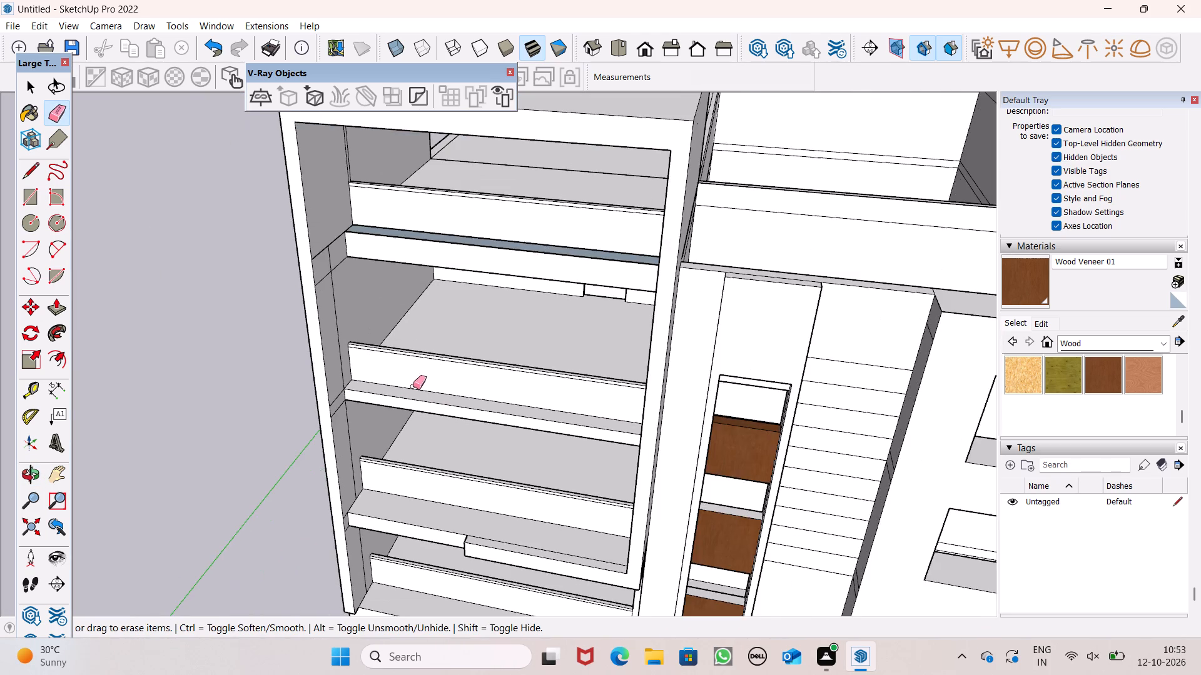
{"action": "scroll", "coordinate": [400, 391], "scroll_direction": "down", "scroll_amount": 5}
{"action": "middle_click_drag", "start_coordinate": [414, 467], "coordinate": [504, 494]}
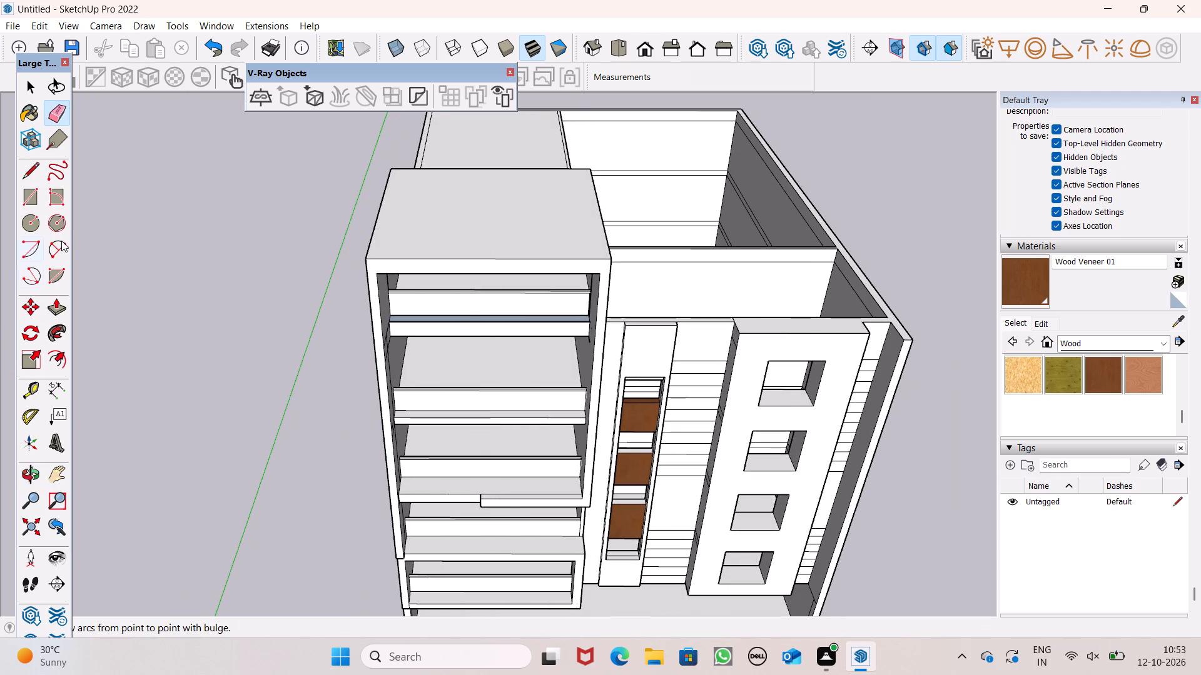
{"action": "scroll", "coordinate": [70, 239], "scroll_direction": "down", "scroll_amount": 1}
{"action": "key", "text": "space"}
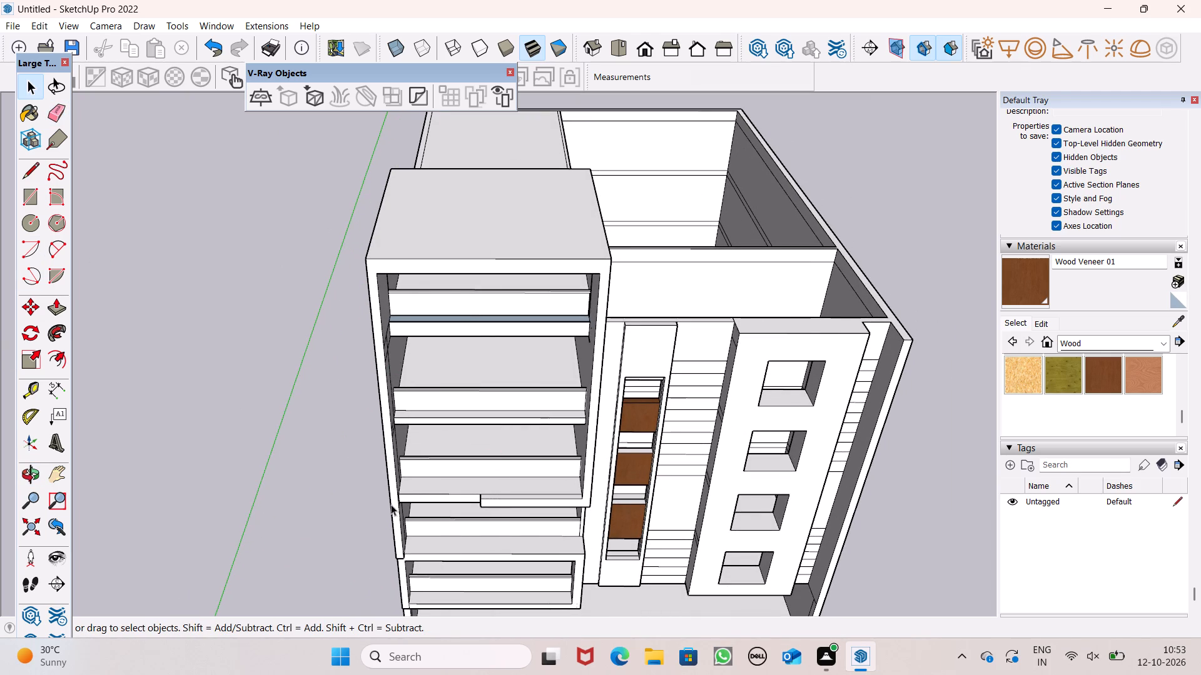
{"action": "scroll", "coordinate": [271, 586], "scroll_direction": "down", "scroll_amount": 3}
{"action": "middle_click_drag", "start_coordinate": [401, 654], "coordinate": [447, 484]}
{"action": "scroll", "coordinate": [424, 576], "scroll_direction": "down", "scroll_amount": 3}
{"action": "scroll", "coordinate": [418, 584], "scroll_direction": "up", "scroll_amount": 1}
{"action": "middle_click_drag", "start_coordinate": [418, 584], "coordinate": [418, 586]}
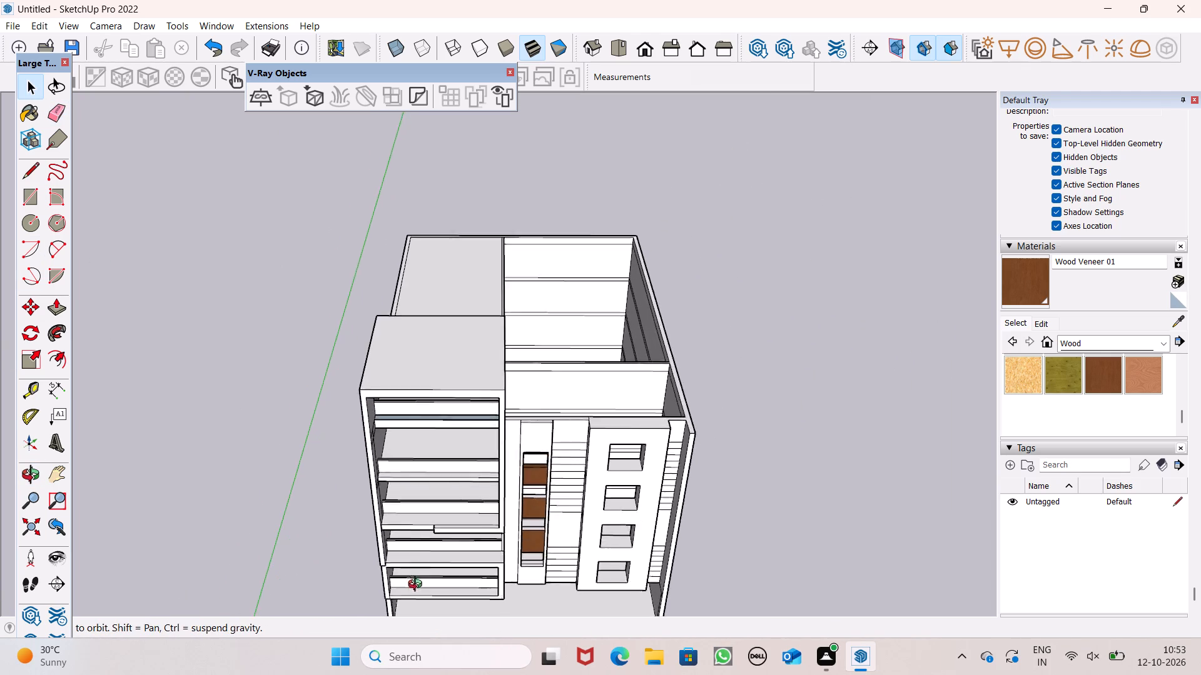
{"action": "middle_click_drag", "start_coordinate": [418, 586], "coordinate": [439, 464]}
{"action": "scroll", "coordinate": [390, 567], "scroll_direction": "up", "scroll_amount": 8}
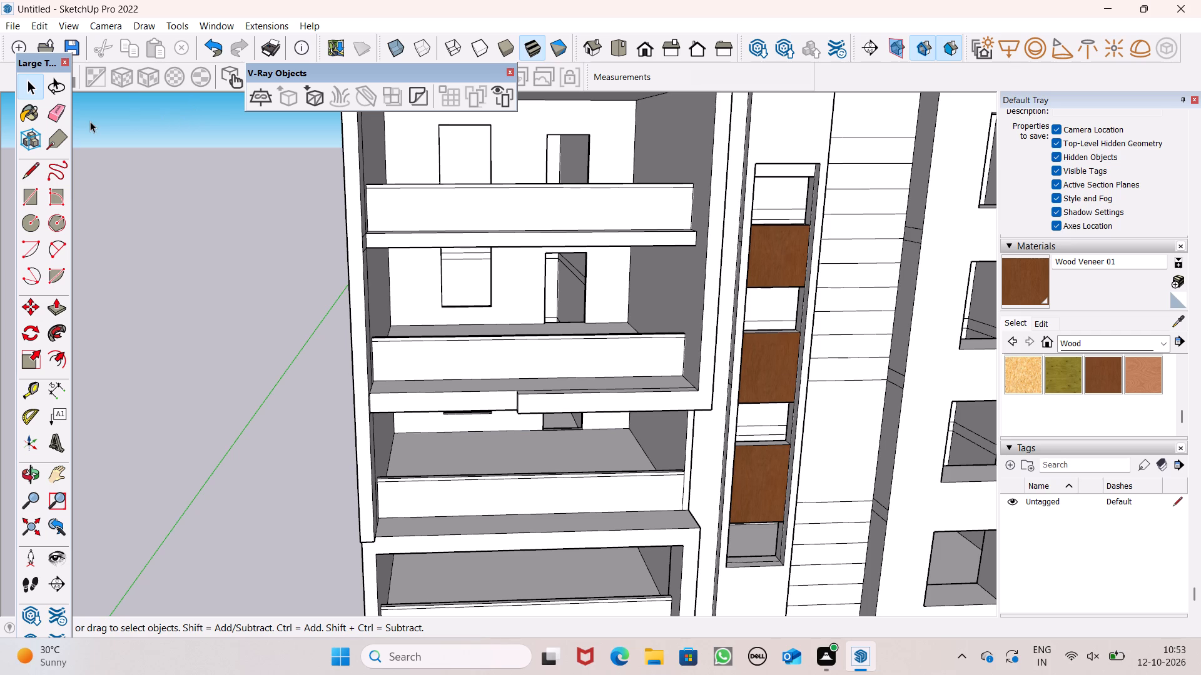
{"action": "scroll", "coordinate": [760, 307], "scroll_direction": "down", "scroll_amount": 5}
{"action": "scroll", "coordinate": [469, 285], "scroll_direction": "down", "scroll_amount": 5}
{"action": "middle_click_drag", "start_coordinate": [560, 333], "coordinate": [540, 352]}
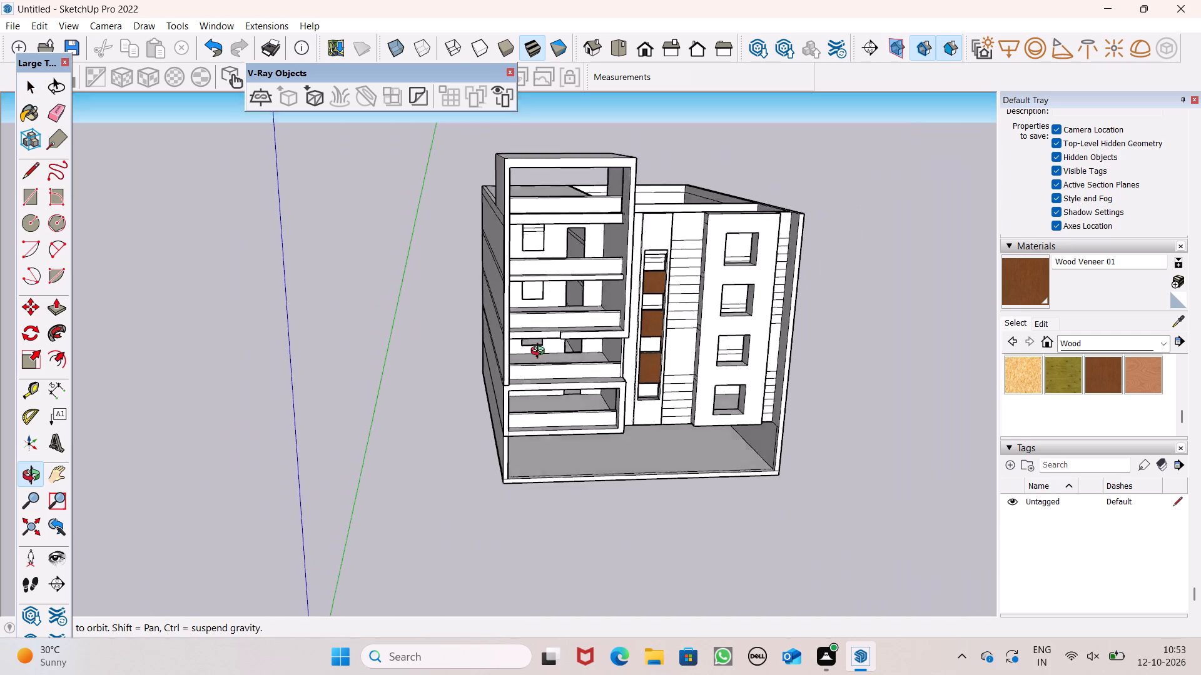
{"action": "middle_click_drag", "start_coordinate": [540, 352], "coordinate": [689, 339]}
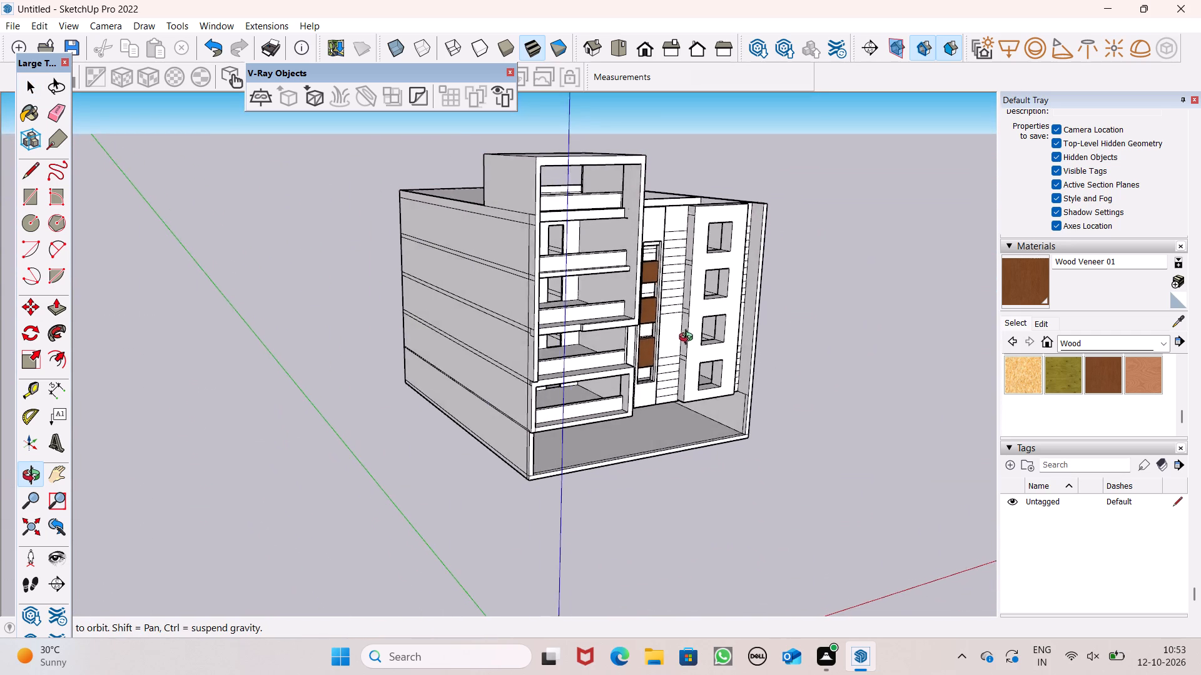
{"action": "middle_click_drag", "start_coordinate": [689, 339], "coordinate": [531, 329]}
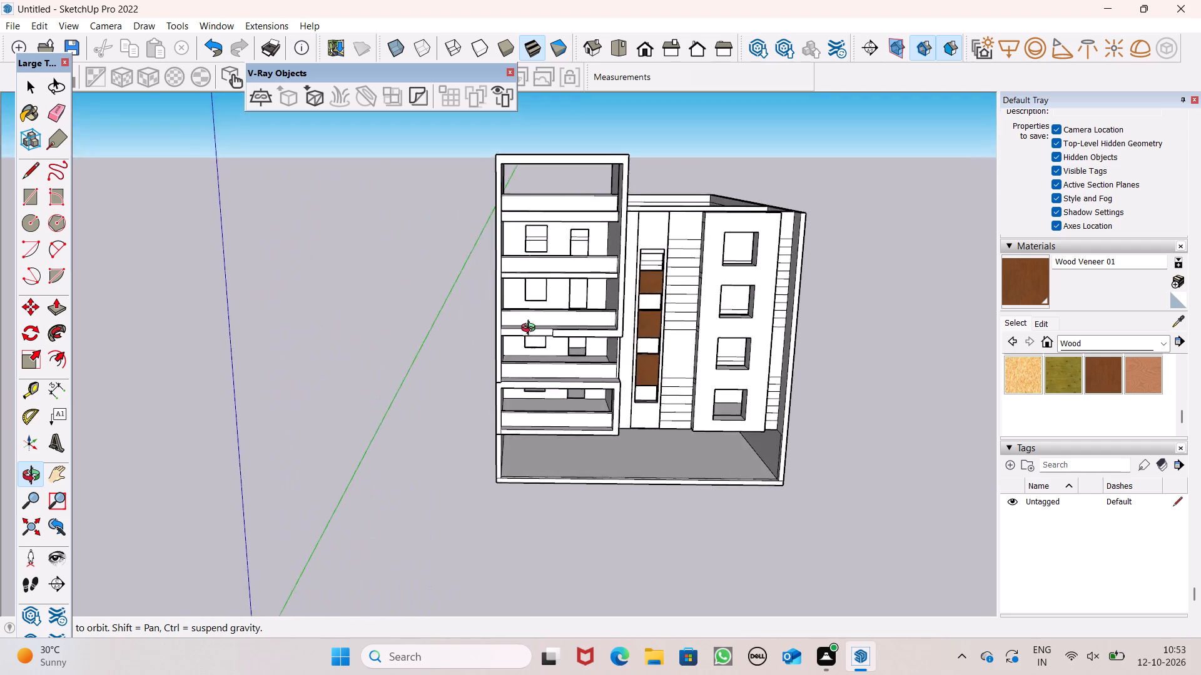
{"action": "middle_click_drag", "start_coordinate": [531, 329], "coordinate": [540, 349]}
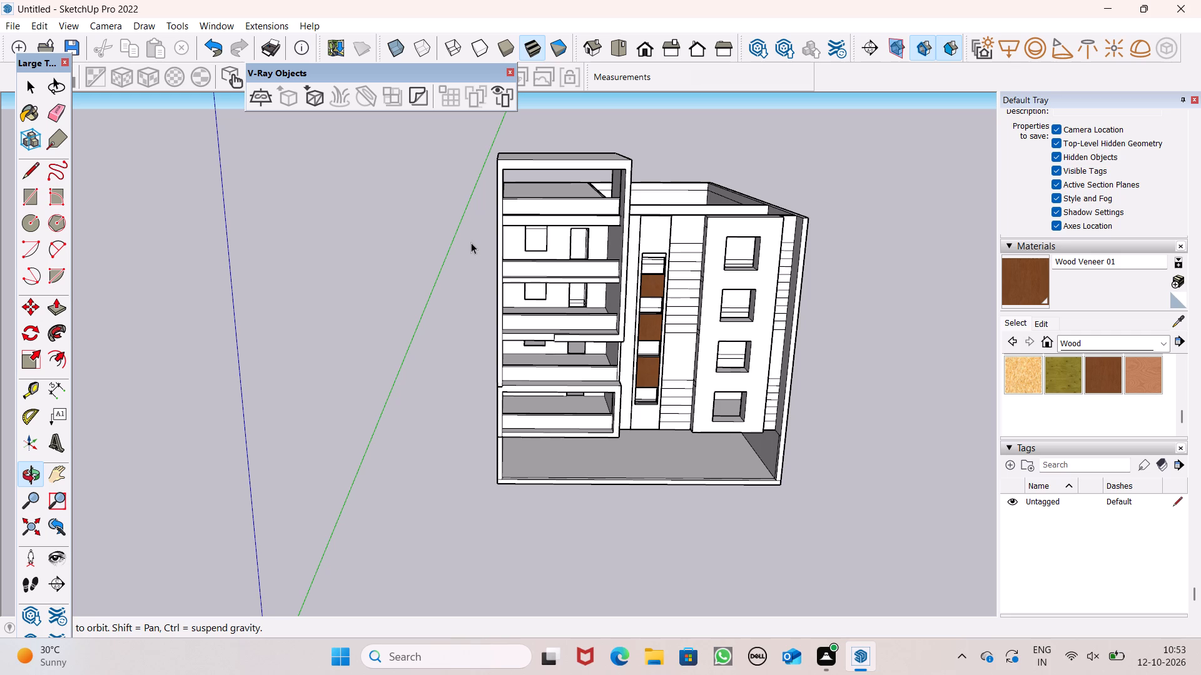
{"action": "middle_click_drag", "start_coordinate": [688, 346], "coordinate": [679, 419]}
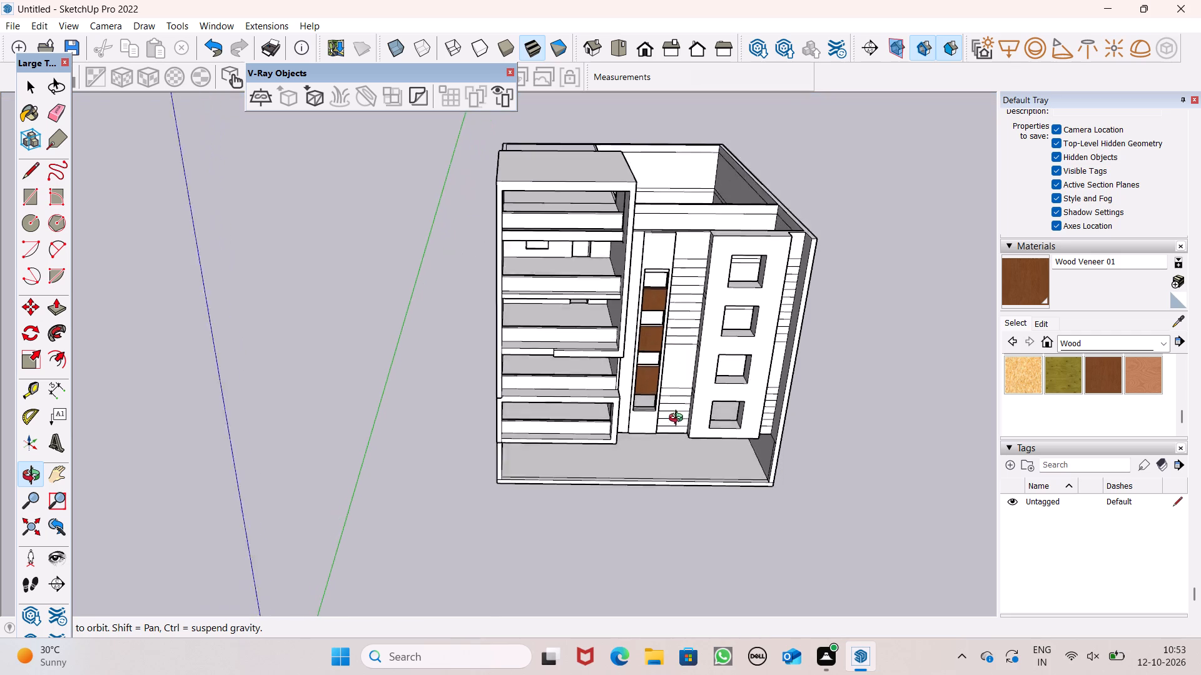
{"action": "middle_click_drag", "start_coordinate": [679, 419], "coordinate": [853, 352]}
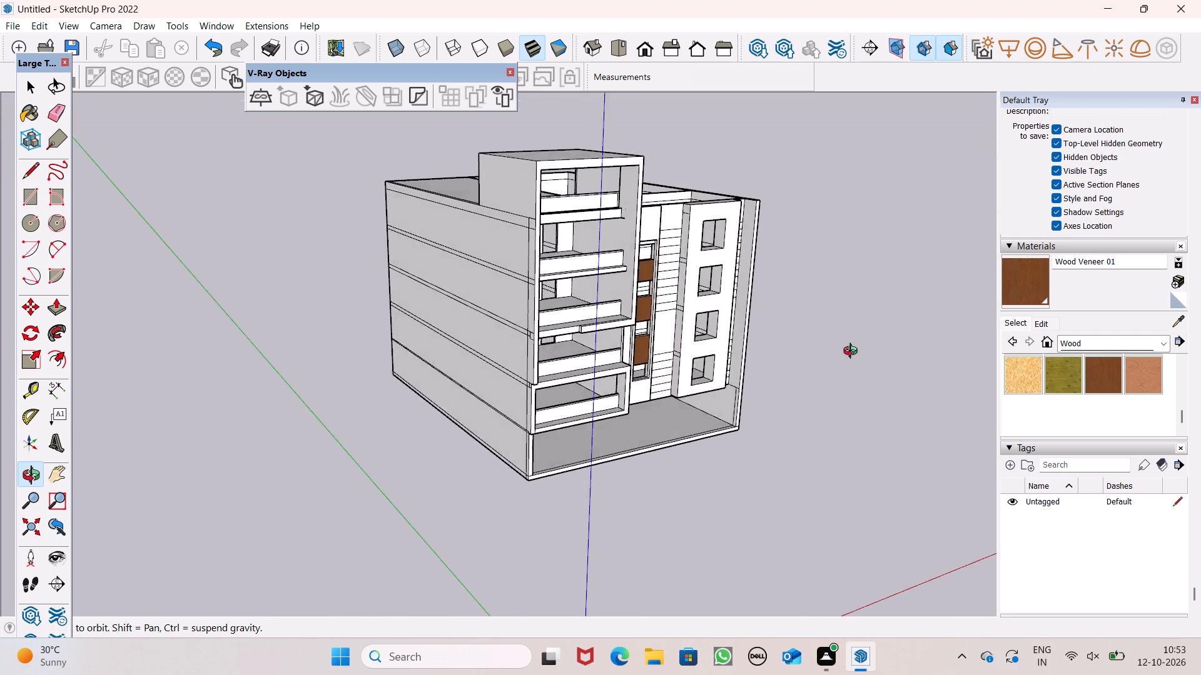
{"action": "middle_click_drag", "start_coordinate": [853, 352], "coordinate": [851, 339]}
Erase the stray edge stub at the end of the top balcony slab on the frame's inner side wall.
{"action": "scroll", "coordinate": [638, 221], "scroll_direction": "up", "scroll_amount": 7}
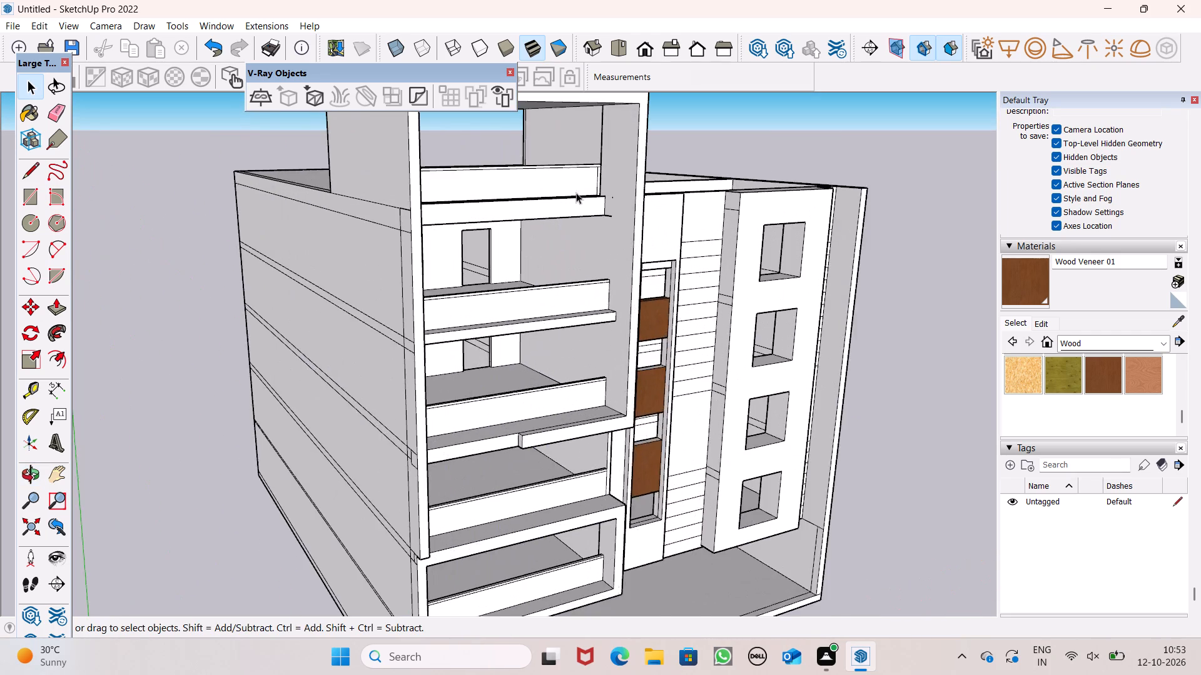
{"action": "scroll", "coordinate": [576, 192], "scroll_direction": "up", "scroll_amount": 1}
{"action": "scroll", "coordinate": [639, 196], "scroll_direction": "up", "scroll_amount": 8}
{"action": "scroll", "coordinate": [569, 237], "scroll_direction": "up", "scroll_amount": 2}
{"action": "middle_click_drag", "start_coordinate": [560, 241], "coordinate": [609, 447]}
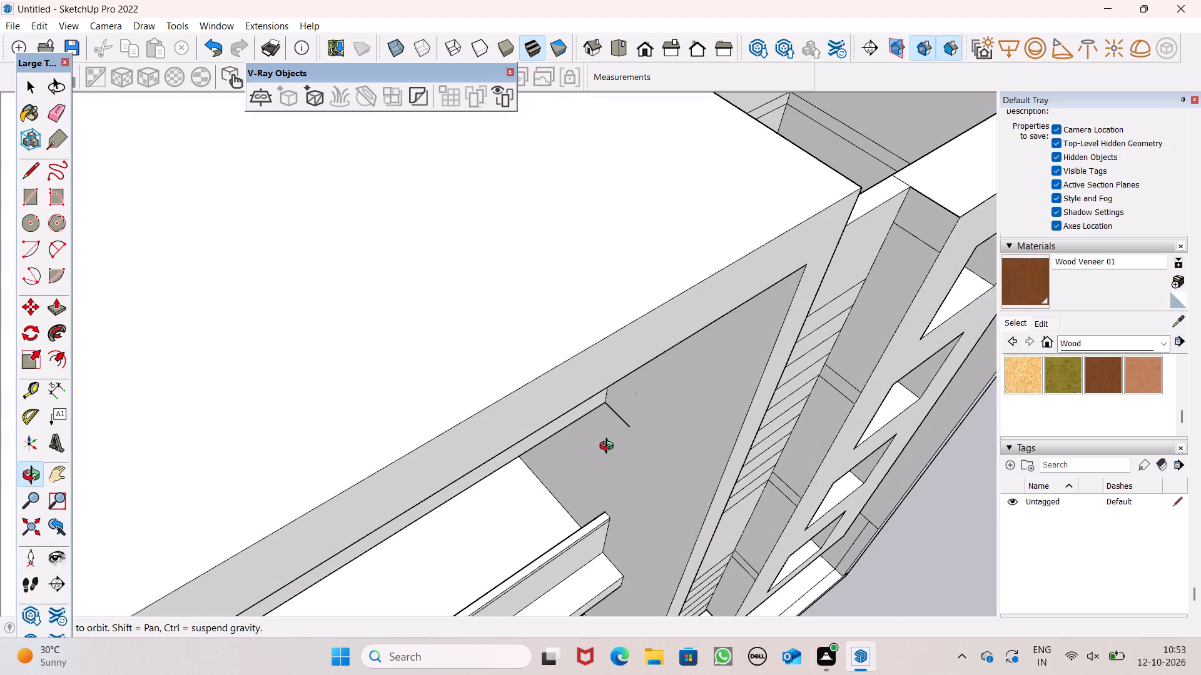
{"action": "middle_click_drag", "start_coordinate": [609, 447], "coordinate": [592, 392]}
{"action": "left_click", "coordinate": [49, 121]}
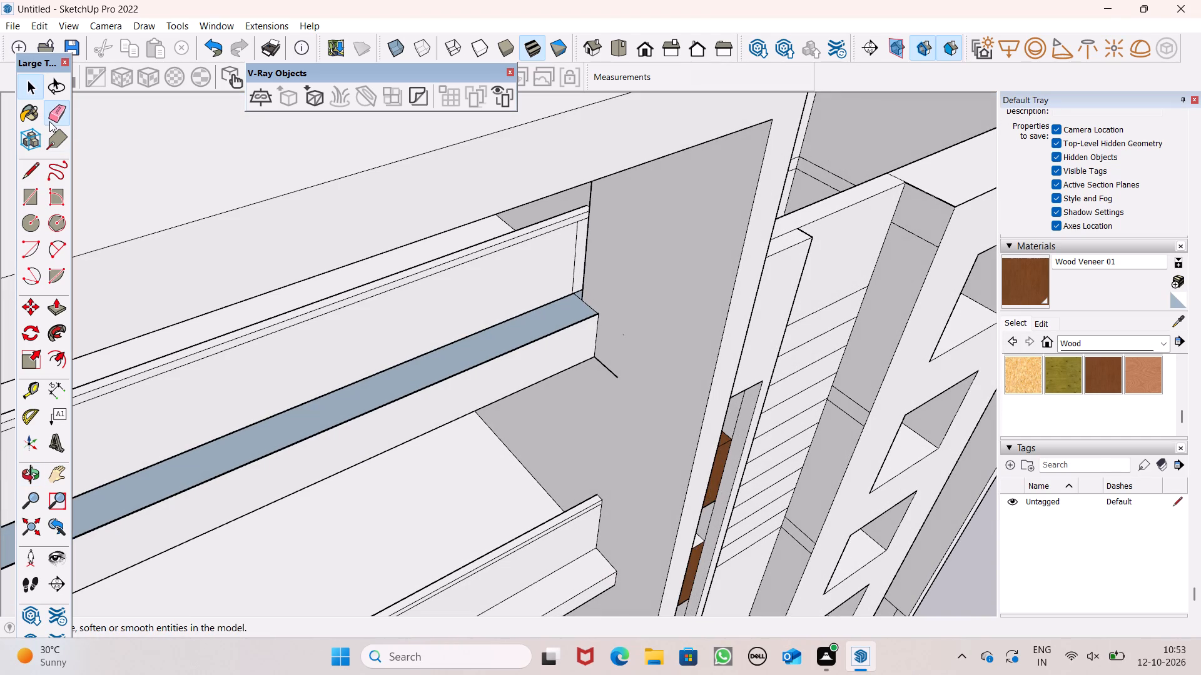
{"action": "left_click", "coordinate": [613, 374]}
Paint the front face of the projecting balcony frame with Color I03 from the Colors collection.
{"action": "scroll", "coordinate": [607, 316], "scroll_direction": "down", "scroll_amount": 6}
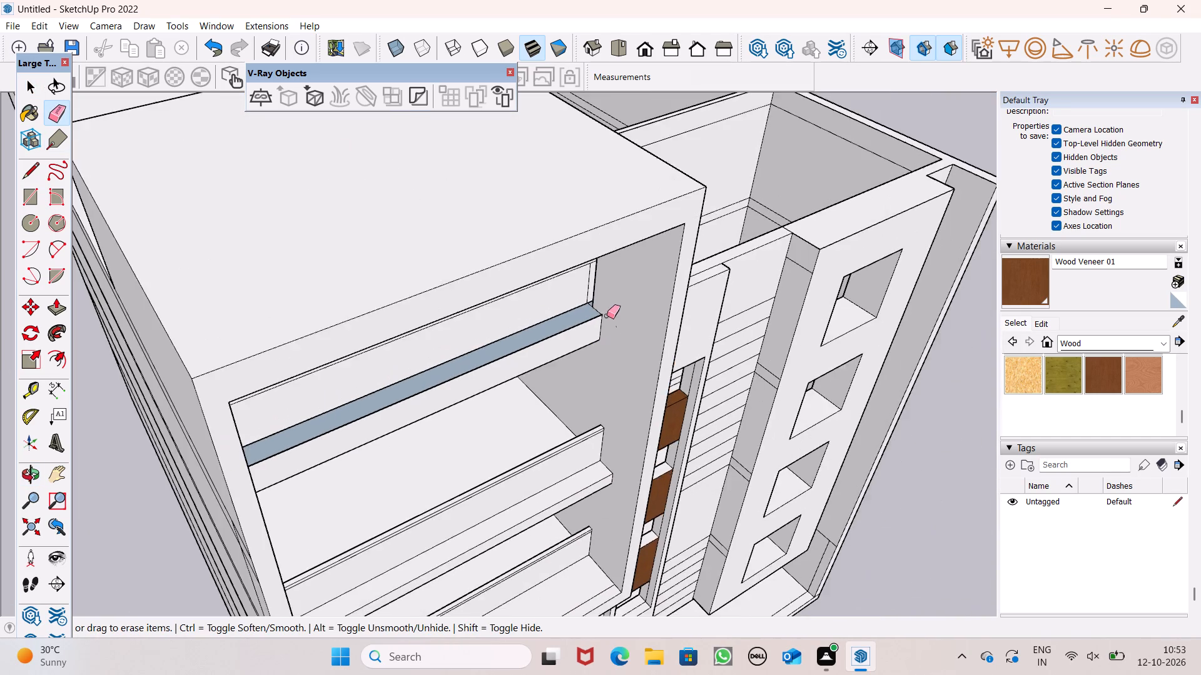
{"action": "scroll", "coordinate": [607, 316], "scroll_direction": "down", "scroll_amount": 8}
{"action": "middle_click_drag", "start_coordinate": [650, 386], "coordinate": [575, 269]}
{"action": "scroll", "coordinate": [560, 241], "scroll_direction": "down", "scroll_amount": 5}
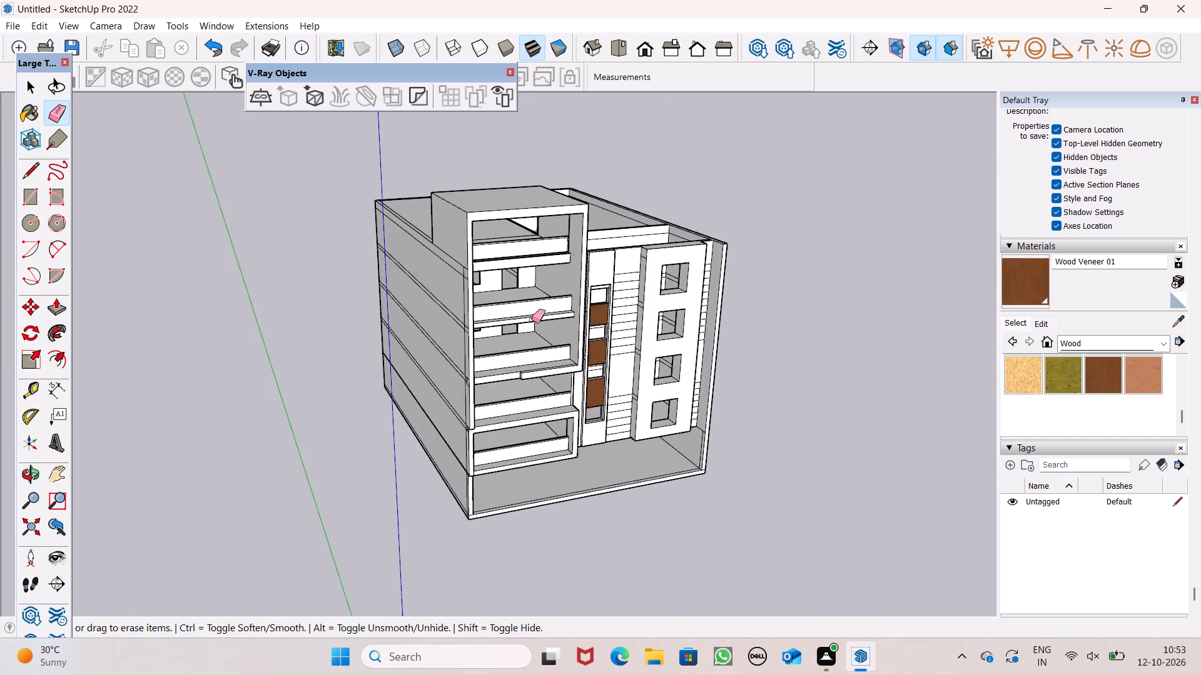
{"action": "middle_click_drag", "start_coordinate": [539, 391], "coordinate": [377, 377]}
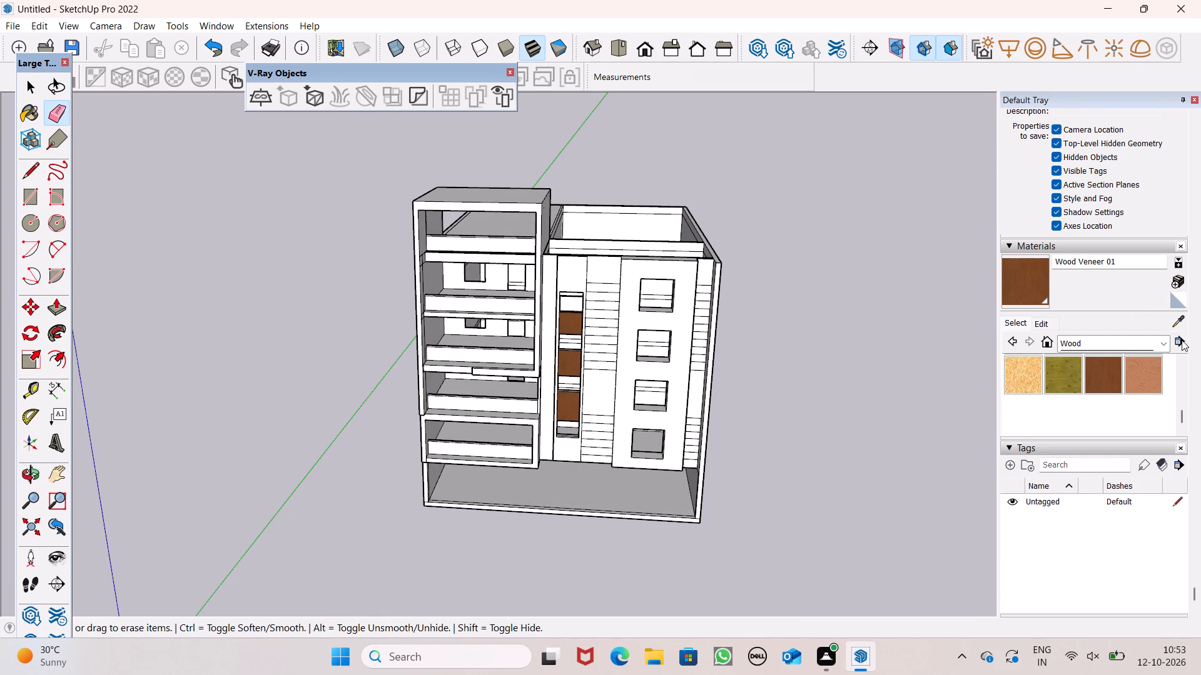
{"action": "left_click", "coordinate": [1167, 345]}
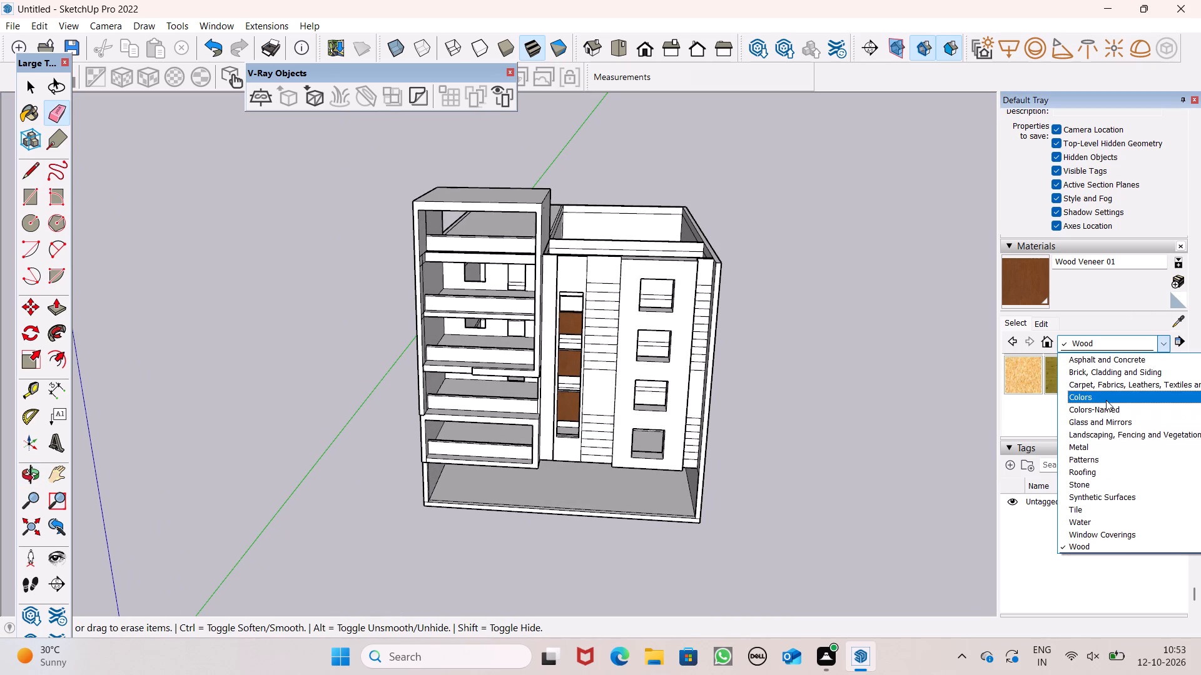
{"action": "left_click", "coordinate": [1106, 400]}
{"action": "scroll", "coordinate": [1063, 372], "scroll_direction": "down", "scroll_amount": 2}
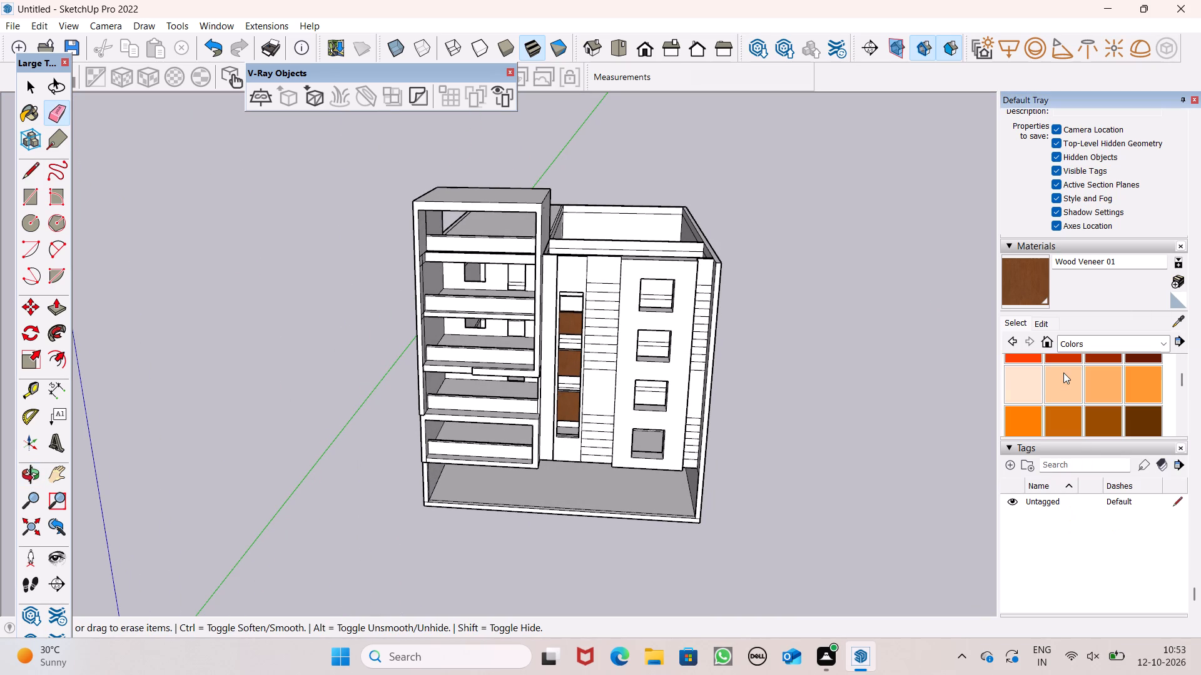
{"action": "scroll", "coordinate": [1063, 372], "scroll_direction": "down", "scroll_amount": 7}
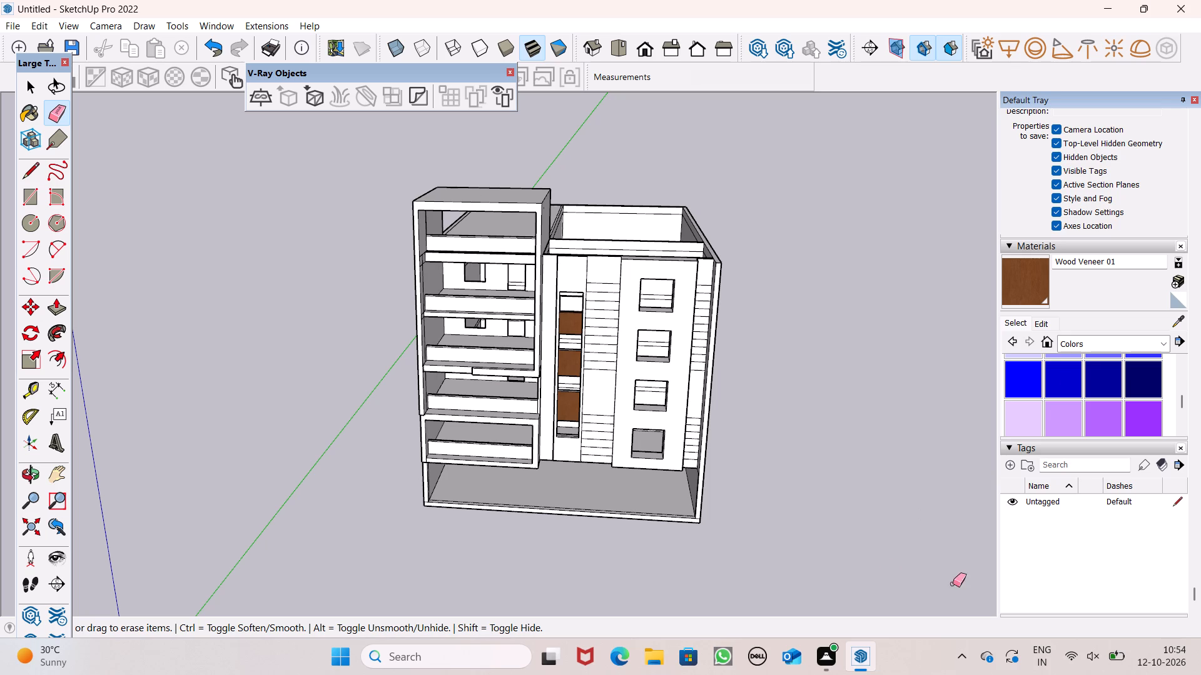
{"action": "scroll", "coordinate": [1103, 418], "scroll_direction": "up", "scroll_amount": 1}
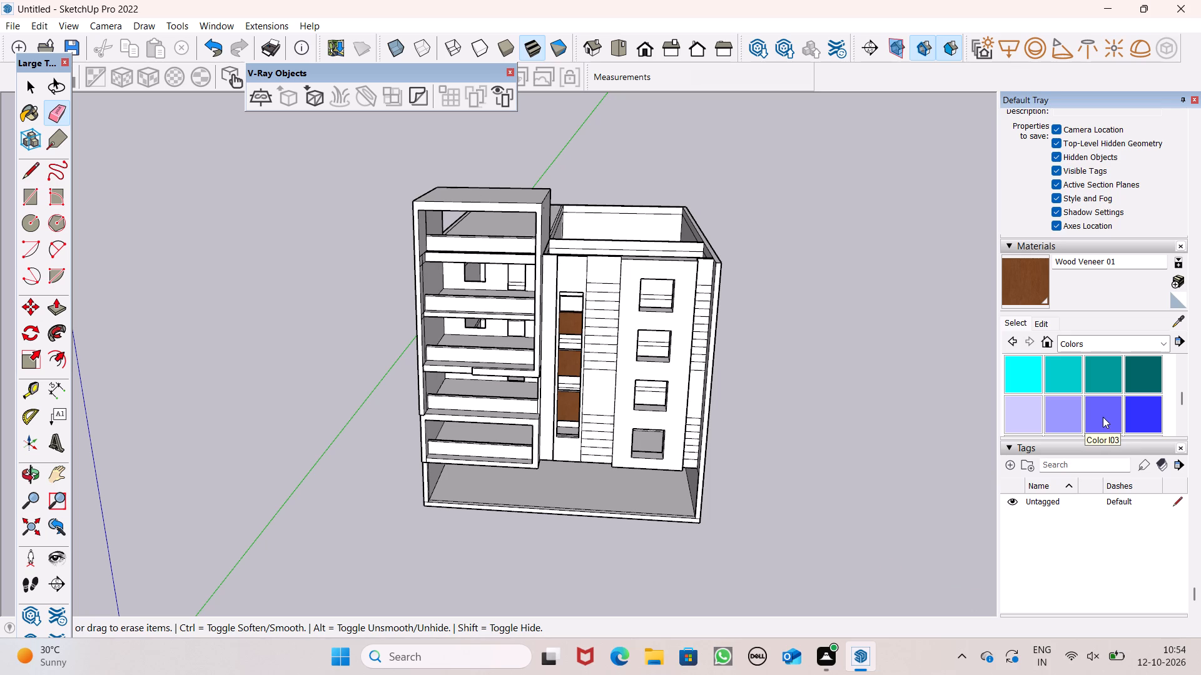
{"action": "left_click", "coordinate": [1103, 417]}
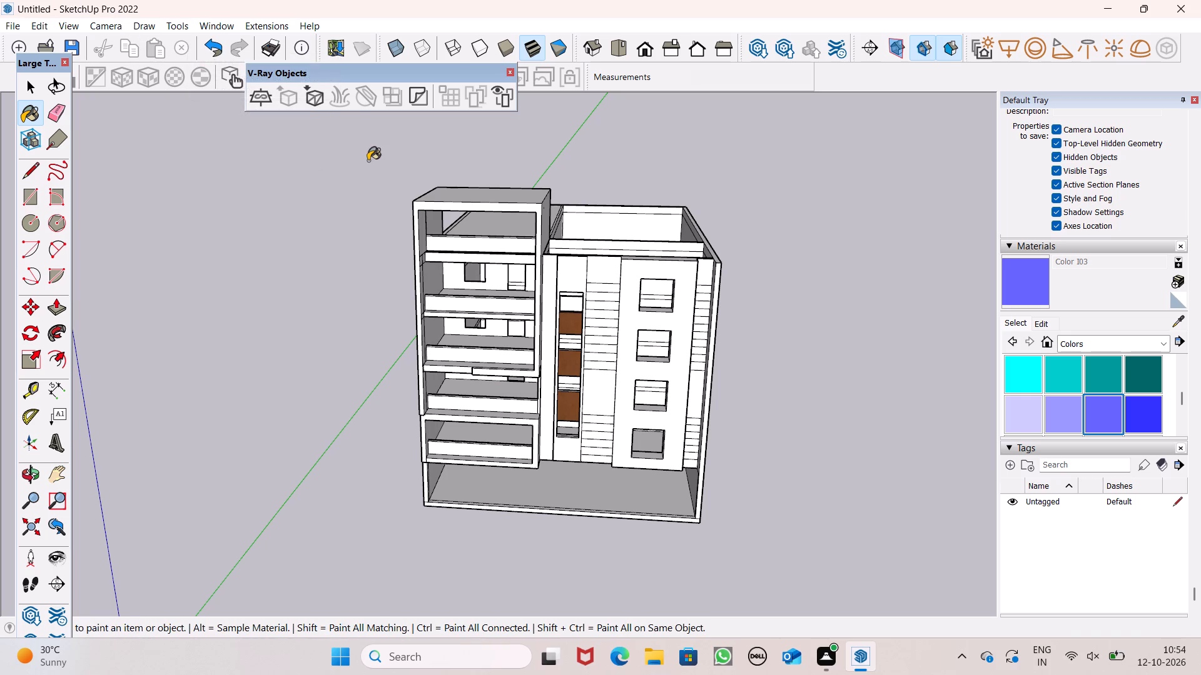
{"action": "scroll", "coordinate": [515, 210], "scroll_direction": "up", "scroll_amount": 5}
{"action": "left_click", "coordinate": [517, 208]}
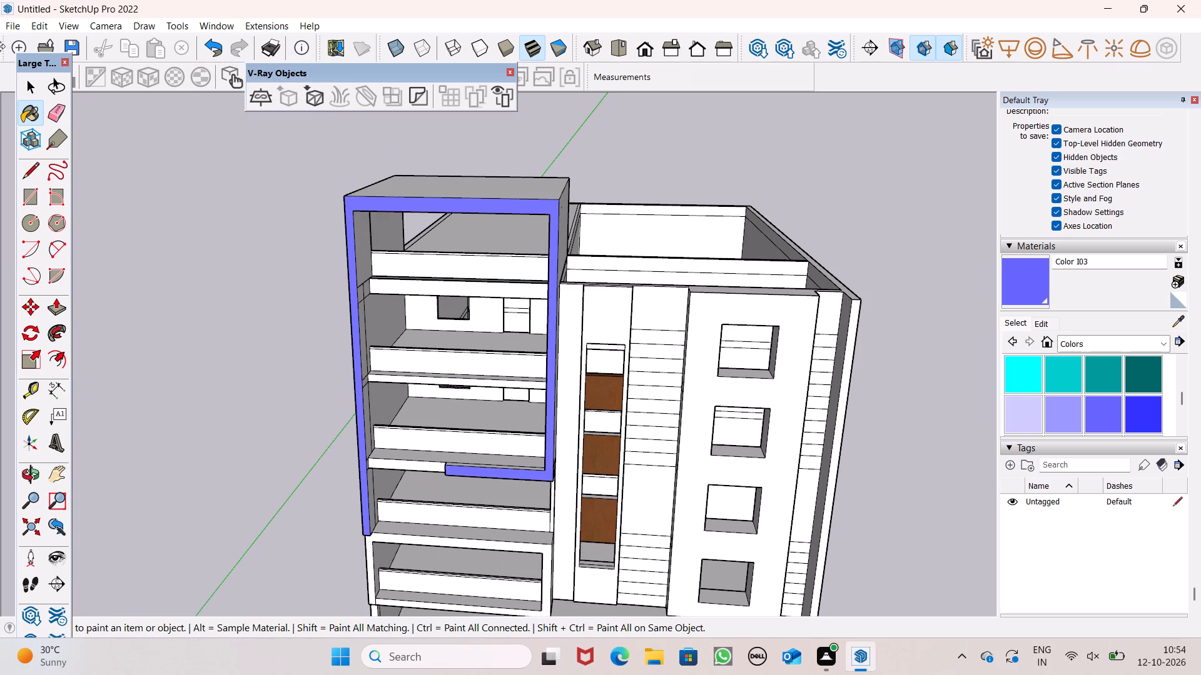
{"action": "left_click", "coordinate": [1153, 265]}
Paint the front face of the projecting balcony frame with 0101_CornflowerBlue from the Colors-Named collection.
{"action": "left_click", "coordinate": [1090, 344]}
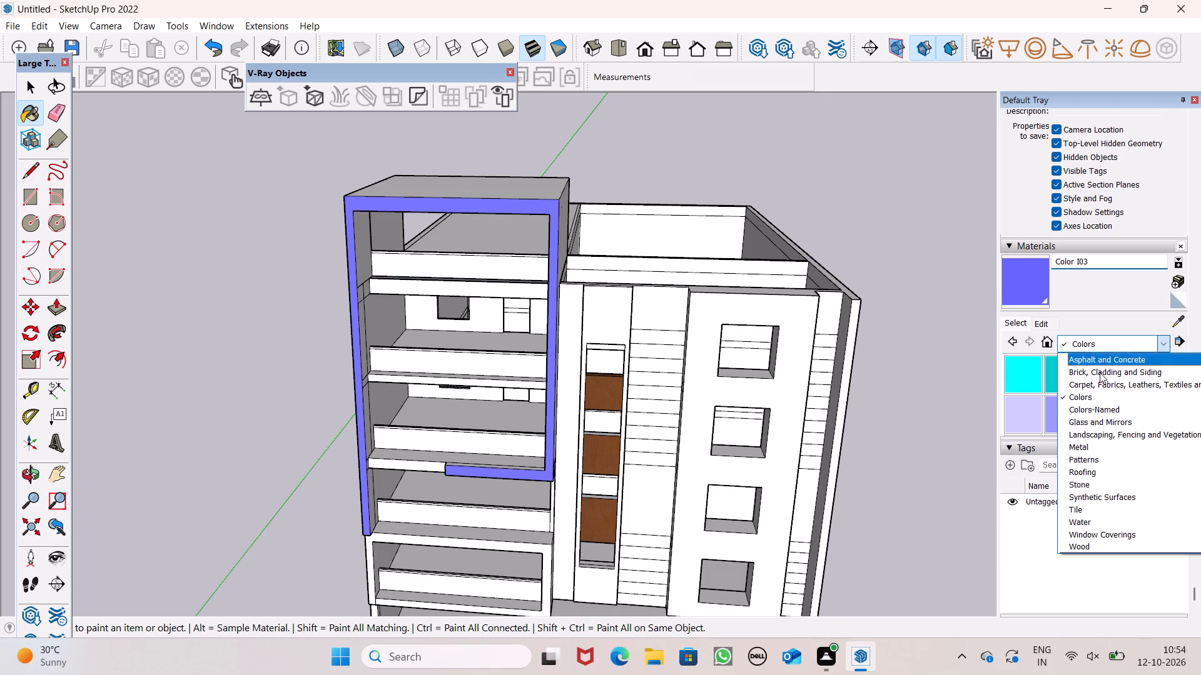
{"action": "left_click", "coordinate": [1100, 408]}
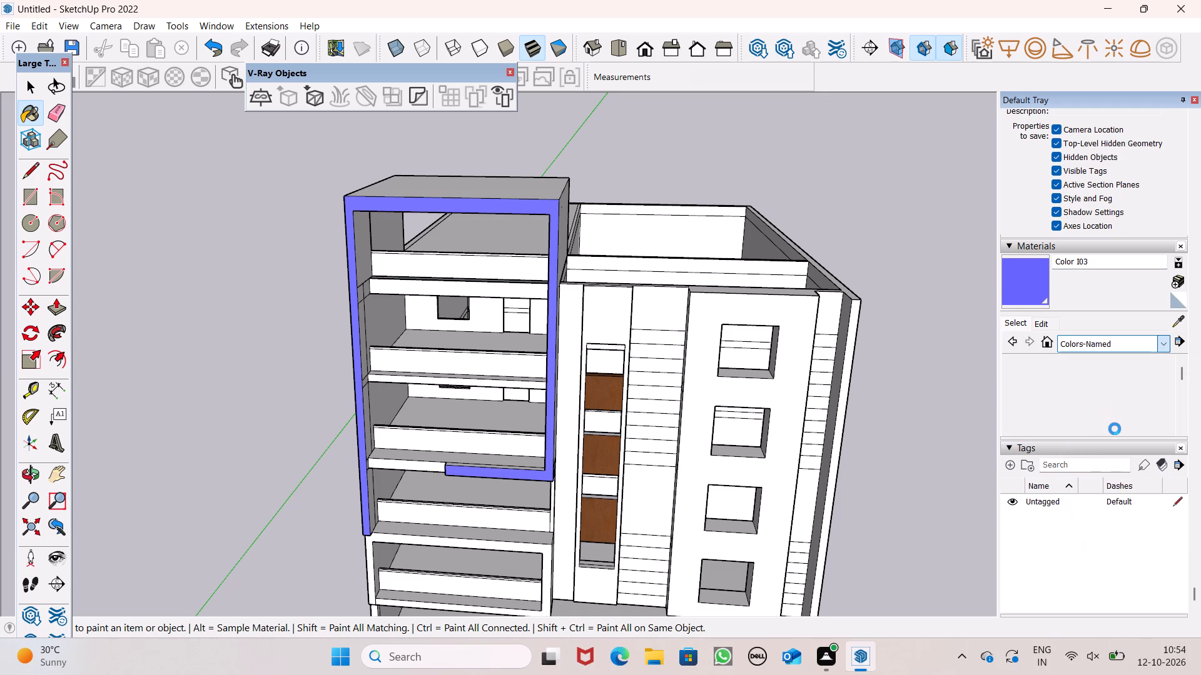
{"action": "scroll", "coordinate": [1110, 408], "scroll_direction": "down", "scroll_amount": 6}
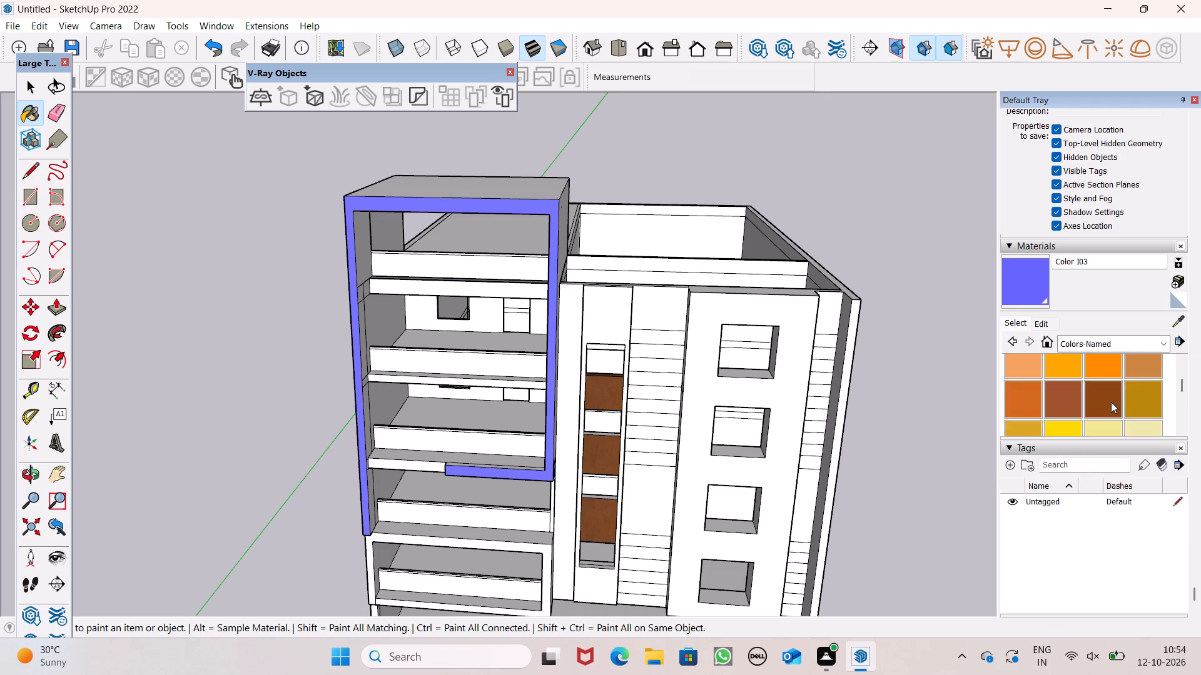
{"action": "scroll", "coordinate": [1111, 402], "scroll_direction": "down", "scroll_amount": 7}
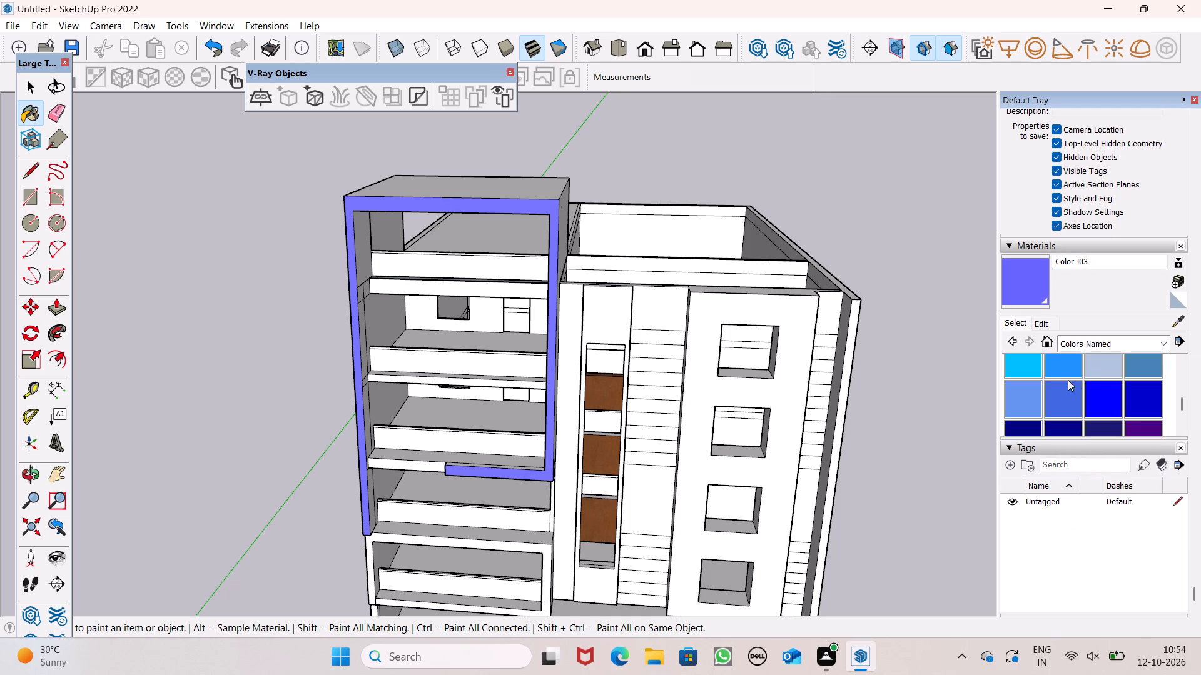
{"action": "left_click", "coordinate": [1028, 401]}
{"action": "left_click", "coordinate": [396, 210]}
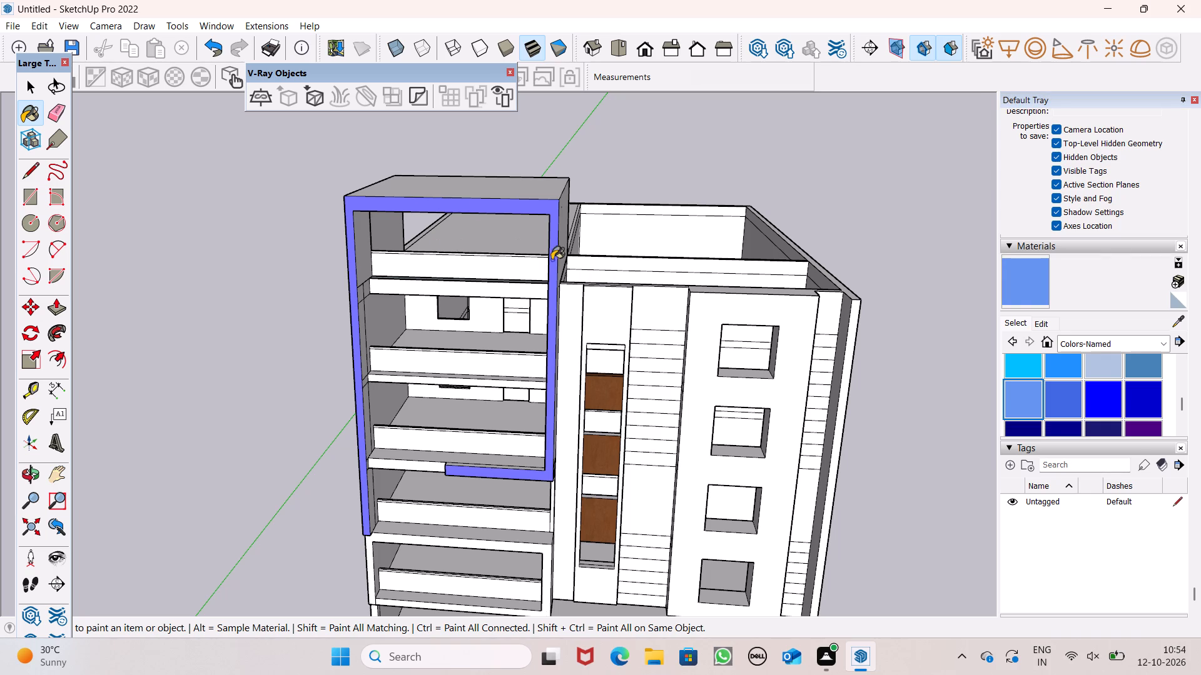
{"action": "left_click", "coordinate": [1022, 402]}
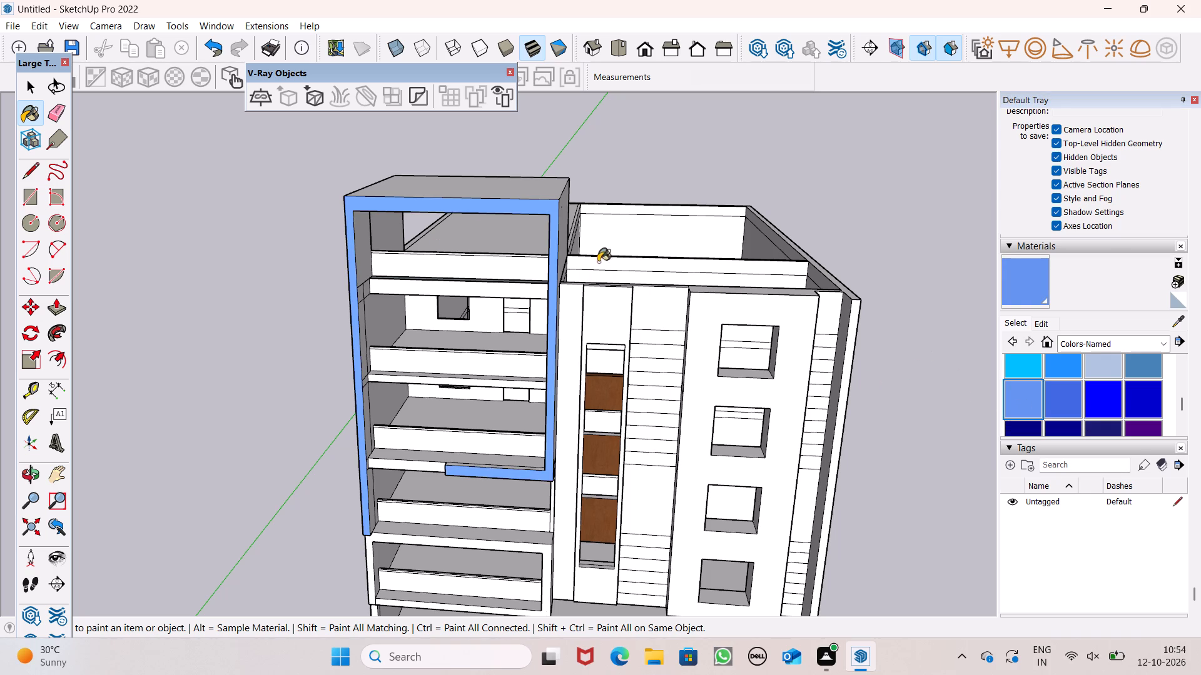
{"action": "left_click", "coordinate": [530, 213]}
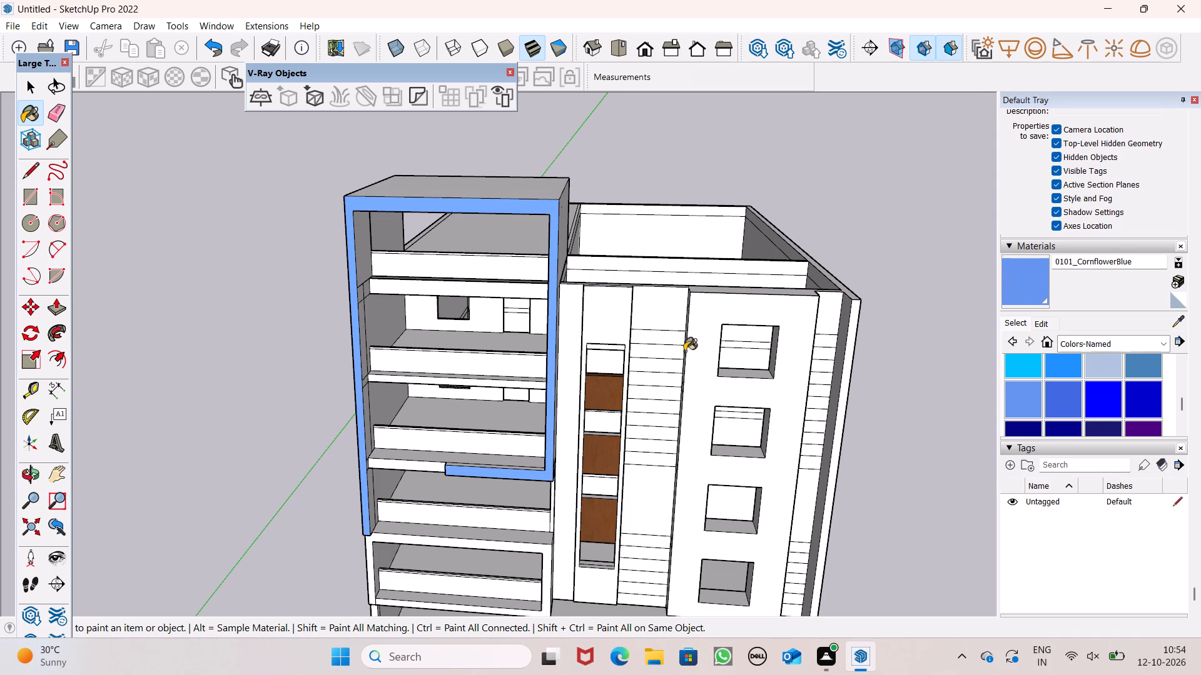
Paint the upper group of horizontal strips between the wood-panelled column and the window bay with 0101_CornflowerBlue.
{"action": "scroll", "coordinate": [684, 352], "scroll_direction": "up", "scroll_amount": 6}
{"action": "left_click", "coordinate": [637, 326]}
{"action": "left_click", "coordinate": [645, 335]}
{"action": "left_click", "coordinate": [645, 342]}
{"action": "left_click", "coordinate": [639, 362]}
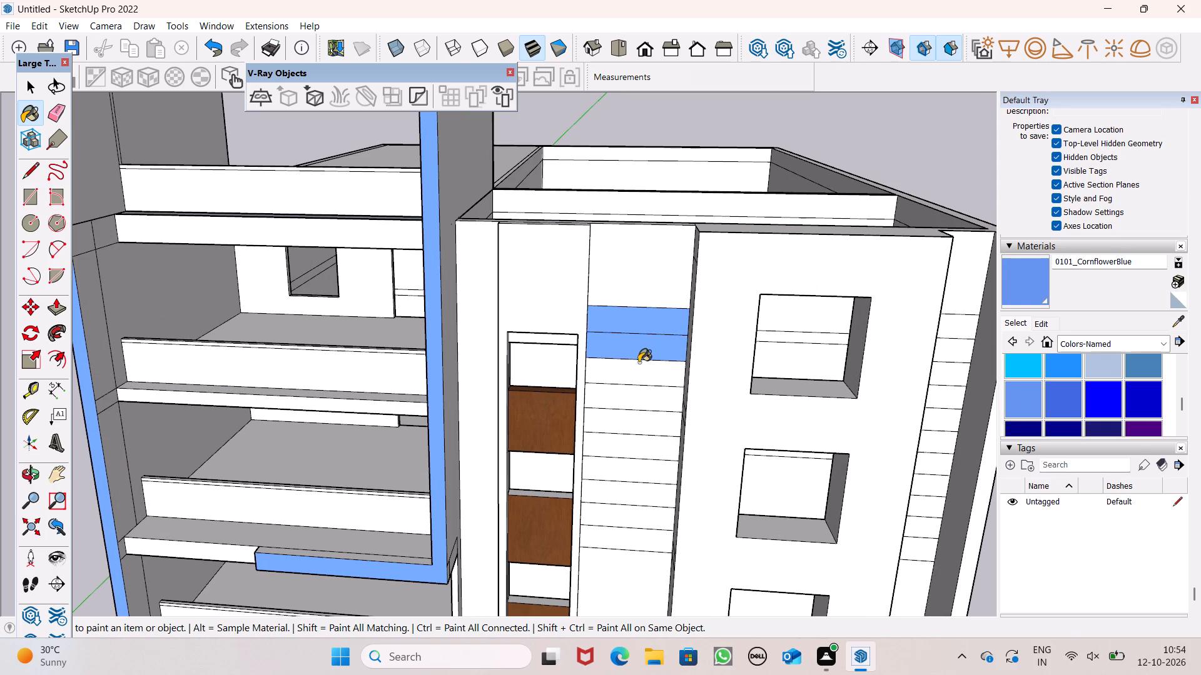
{"action": "left_click_drag", "start_coordinate": [636, 382], "coordinate": [636, 389]}
{"action": "left_click", "coordinate": [636, 402]}
{"action": "left_click", "coordinate": [637, 427]}
{"action": "left_click", "coordinate": [633, 441]}
{"action": "left_click_drag", "start_coordinate": [633, 455], "coordinate": [634, 464]}
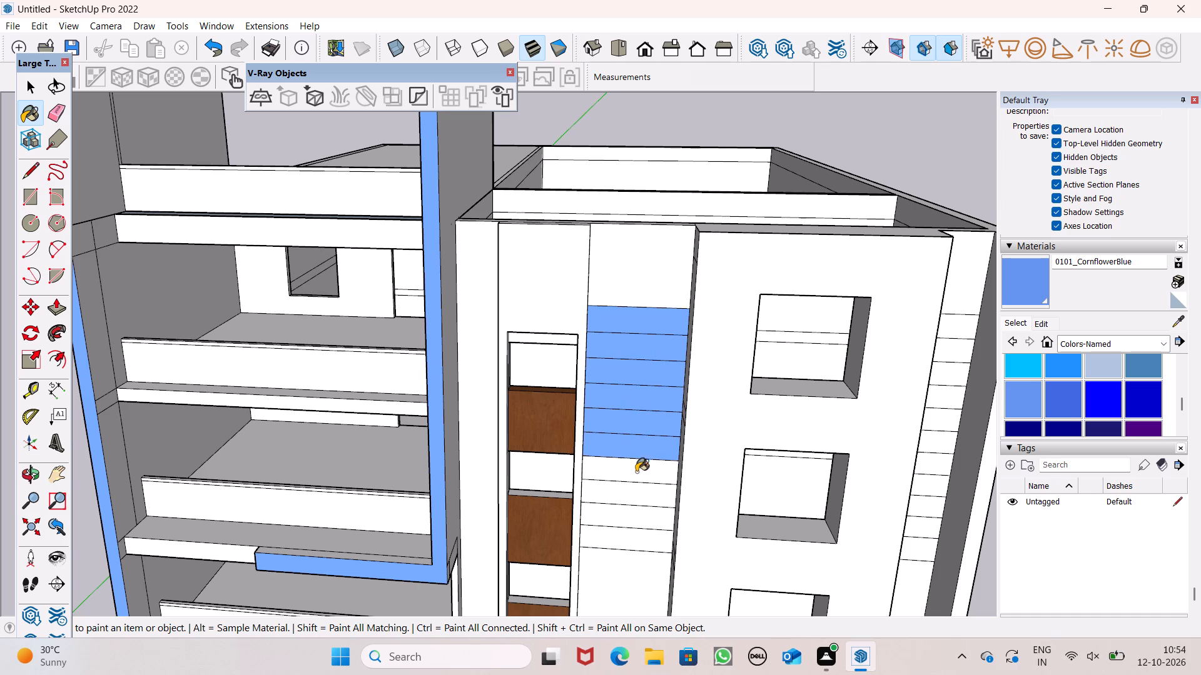
{"action": "left_click", "coordinate": [636, 472]}
{"action": "left_click", "coordinate": [636, 496]}
{"action": "left_click", "coordinate": [633, 509]}
{"action": "left_click", "coordinate": [632, 521]}
{"action": "left_click", "coordinate": [629, 536]}
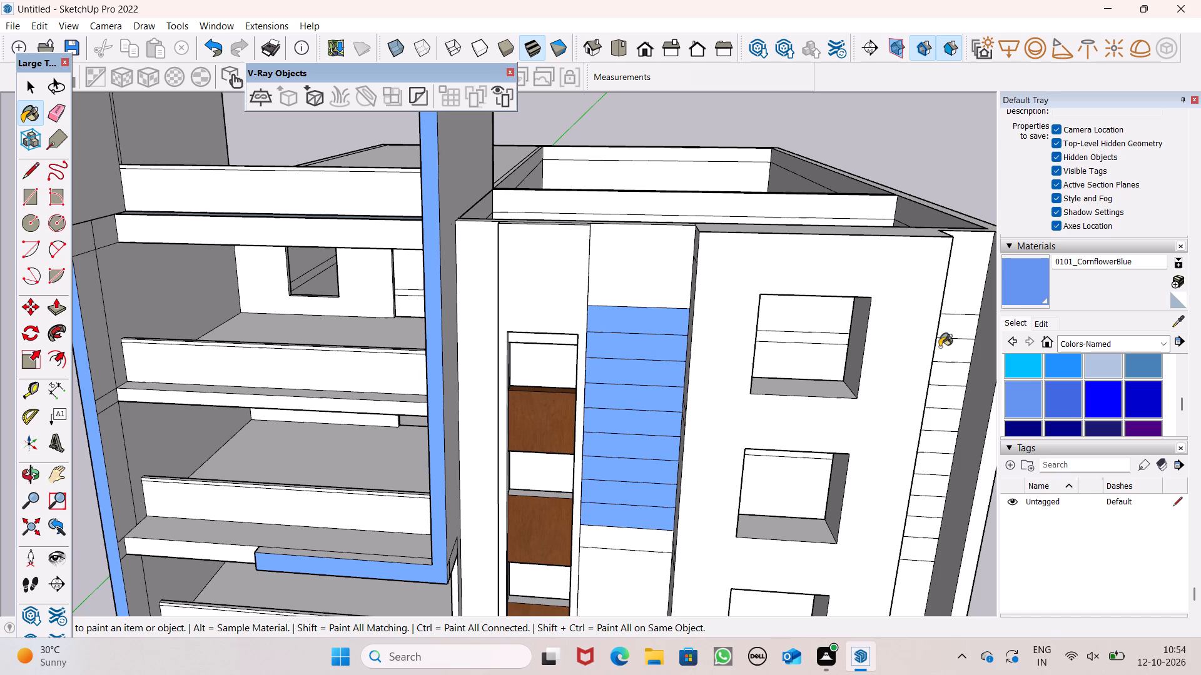
Adjust the 0101_CornflowerBlue material's colour by setting its red value to 121.
{"action": "left_click", "coordinate": [1035, 326]}
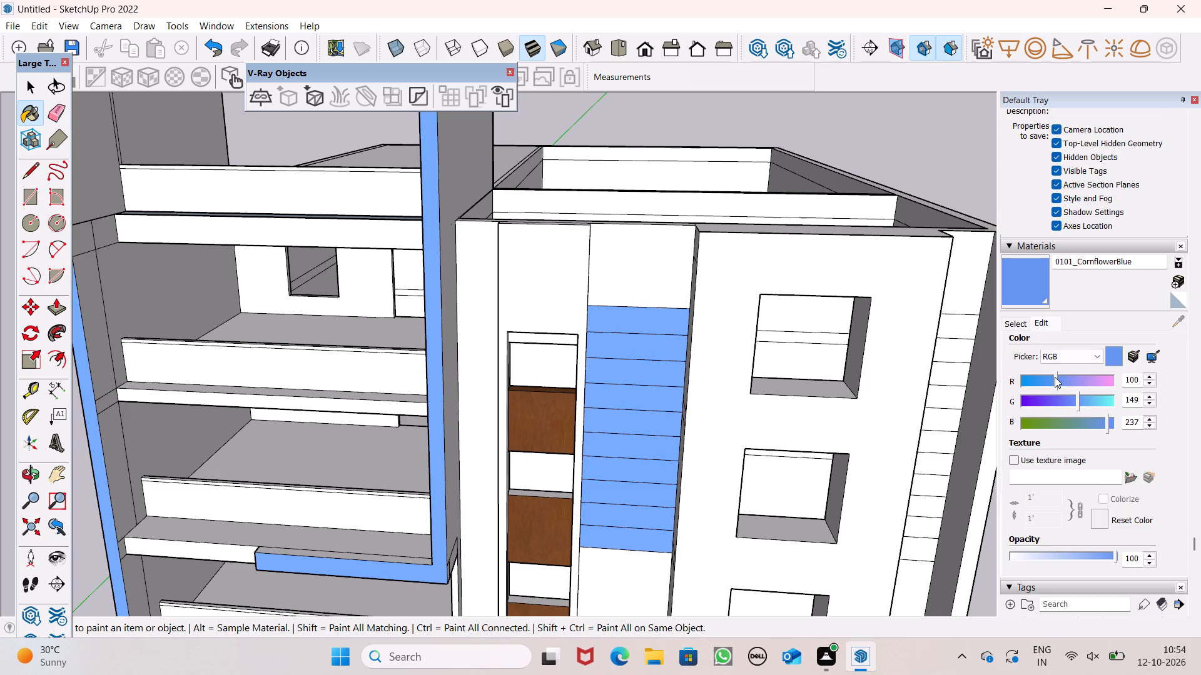
{"action": "left_click_drag", "start_coordinate": [1054, 378], "coordinate": [1030, 389]}
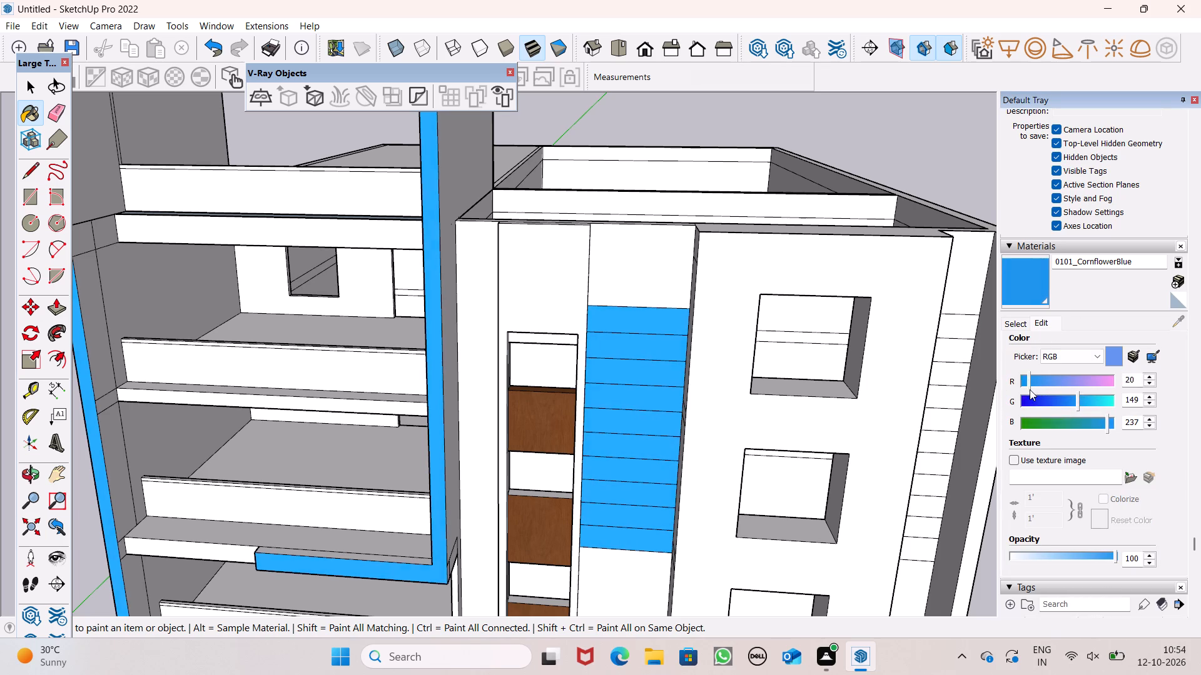
{"action": "left_click_drag", "start_coordinate": [1030, 389], "coordinate": [1071, 388]}
{"action": "scroll", "coordinate": [1019, 296], "scroll_direction": "down", "scroll_amount": 5}
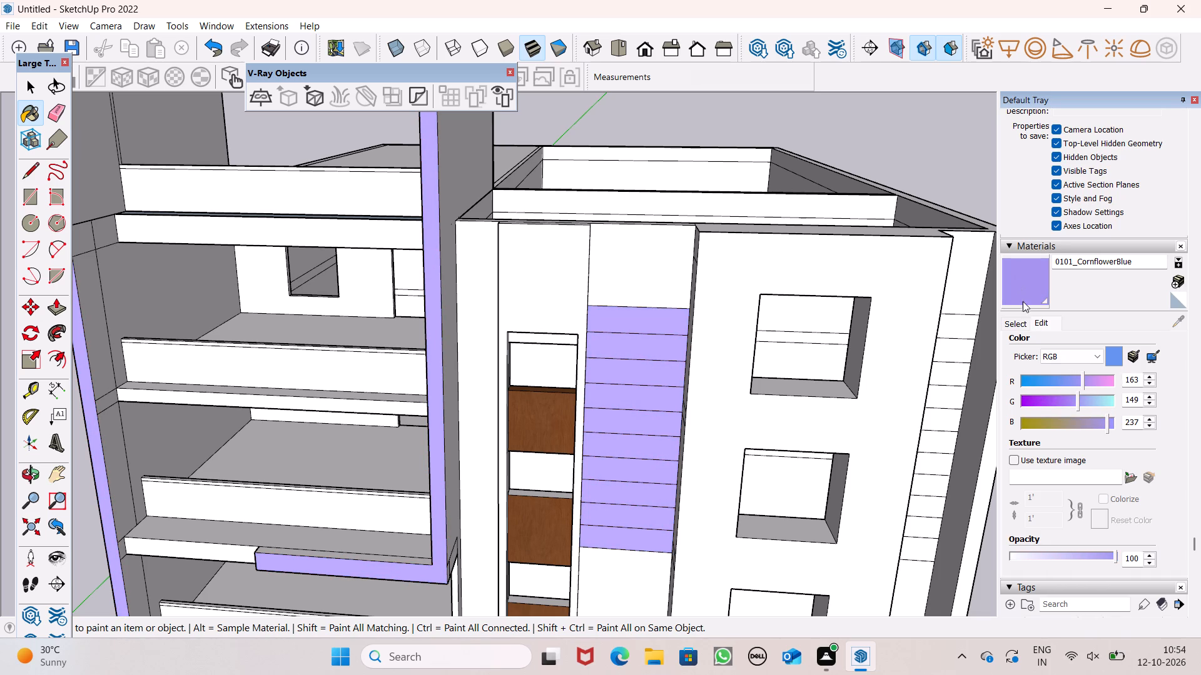
{"action": "left_click_drag", "start_coordinate": [1083, 385], "coordinate": [1070, 389]}
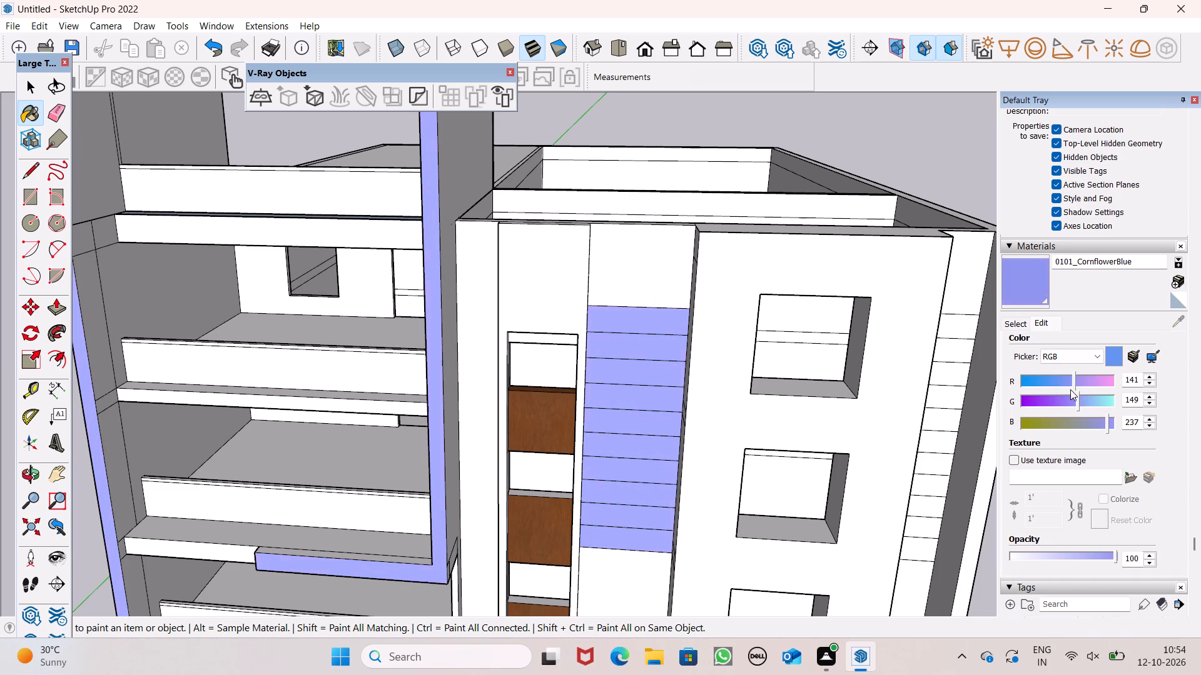
{"action": "left_click_drag", "start_coordinate": [1070, 389], "coordinate": [1068, 391]}
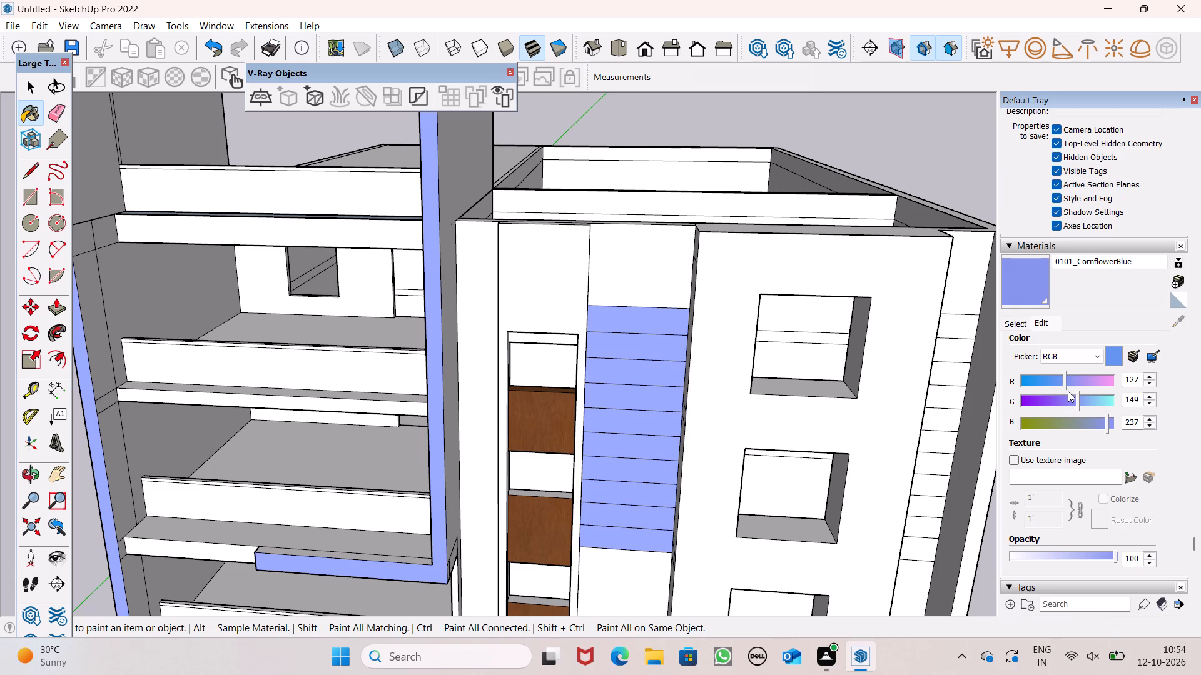
{"action": "left_click_drag", "start_coordinate": [1068, 391], "coordinate": [1066, 393]}
{"action": "left_click", "coordinate": [1023, 285]}
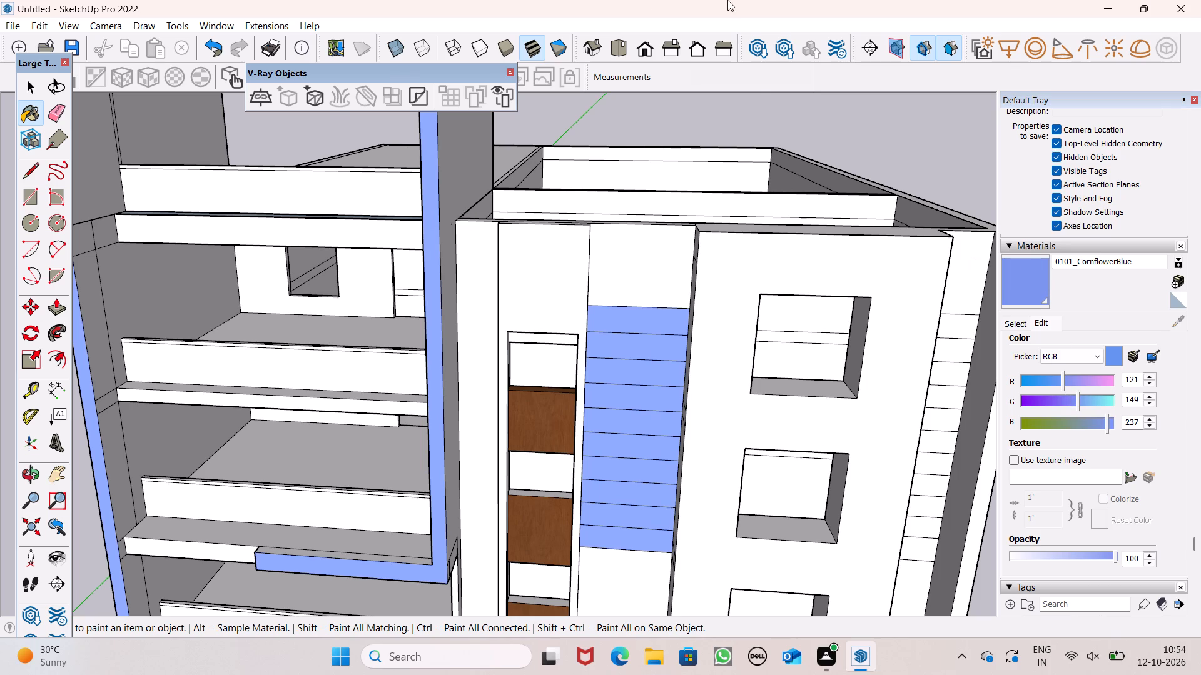
Paint the upper group of horizontal strips between the window bay and the building's outer side wall with 0101_CornflowerBlue.
{"action": "scroll", "coordinate": [771, 136], "scroll_direction": "down", "scroll_amount": 13}
{"action": "scroll", "coordinate": [754, 227], "scroll_direction": "up", "scroll_amount": 3}
{"action": "scroll", "coordinate": [734, 229], "scroll_direction": "down", "scroll_amount": 1}
{"action": "scroll", "coordinate": [734, 229], "scroll_direction": "up", "scroll_amount": 7}
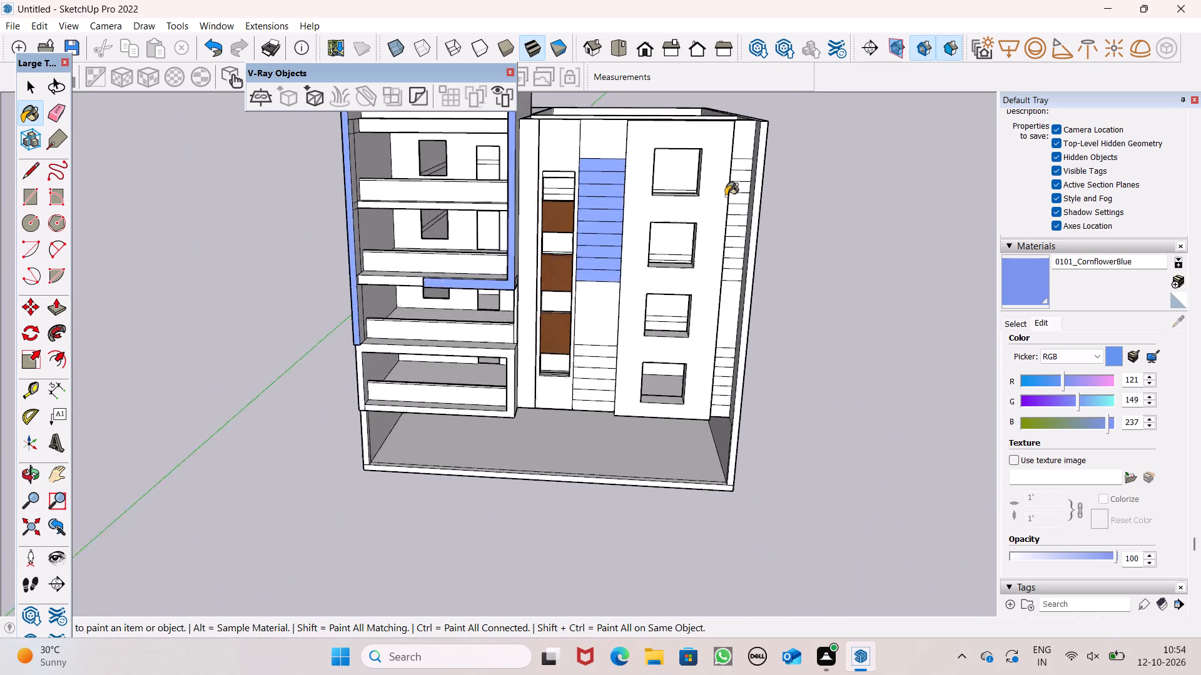
{"action": "scroll", "coordinate": [726, 196], "scroll_direction": "up", "scroll_amount": 7}
{"action": "scroll", "coordinate": [769, 143], "scroll_direction": "up", "scroll_amount": 5}
{"action": "left_click", "coordinate": [767, 137]}
{"action": "left_click", "coordinate": [765, 154]}
{"action": "left_click", "coordinate": [760, 203]}
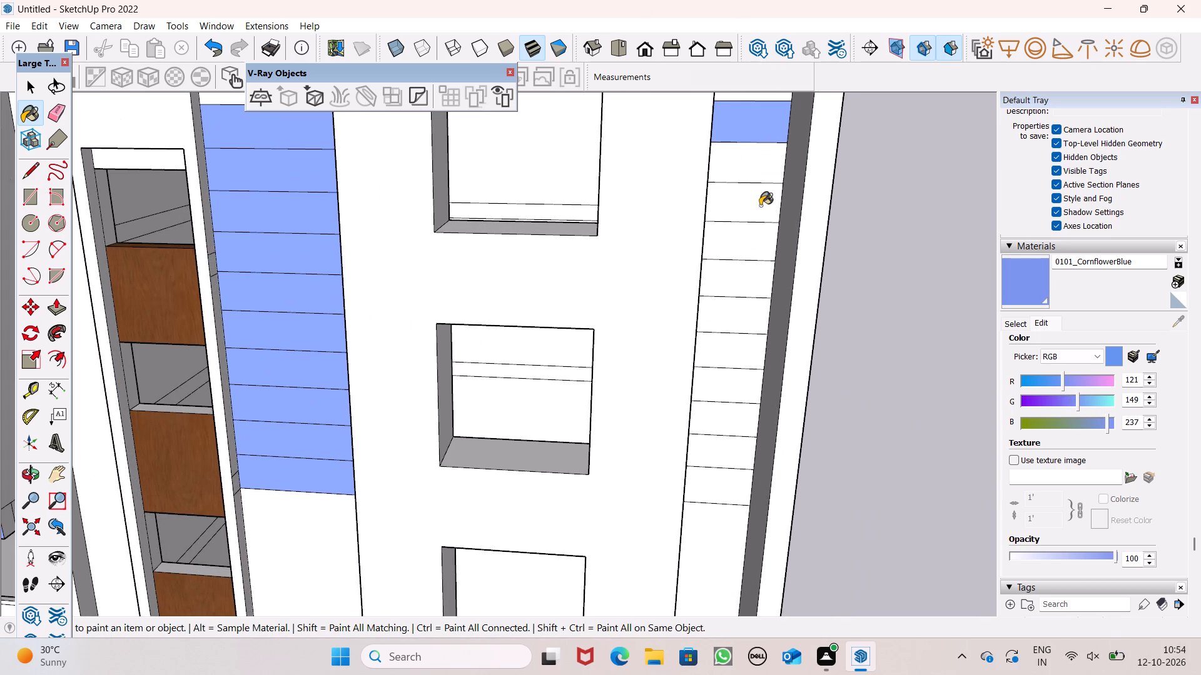
{"action": "left_click", "coordinate": [755, 257]}
{"action": "left_click_drag", "start_coordinate": [742, 281], "coordinate": [734, 297]}
{"action": "left_click", "coordinate": [733, 304]}
{"action": "left_click", "coordinate": [742, 263]}
{"action": "left_click", "coordinate": [746, 295]}
{"action": "left_click_drag", "start_coordinate": [755, 233], "coordinate": [755, 244]}
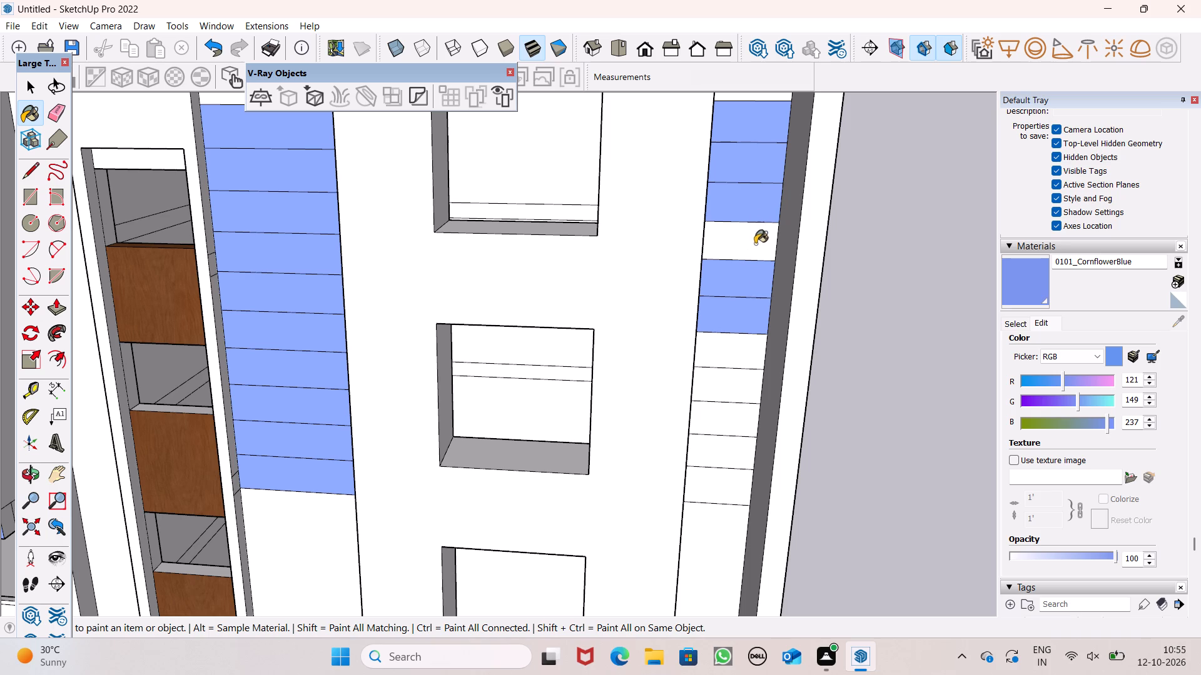
{"action": "left_click_drag", "start_coordinate": [755, 244], "coordinate": [755, 250]}
{"action": "left_click", "coordinate": [741, 355]}
{"action": "left_click_drag", "start_coordinate": [731, 391], "coordinate": [730, 396]}
{"action": "left_click", "coordinate": [722, 421]}
{"action": "left_click_drag", "start_coordinate": [716, 437], "coordinate": [712, 446]}
{"action": "left_click", "coordinate": [711, 454]}
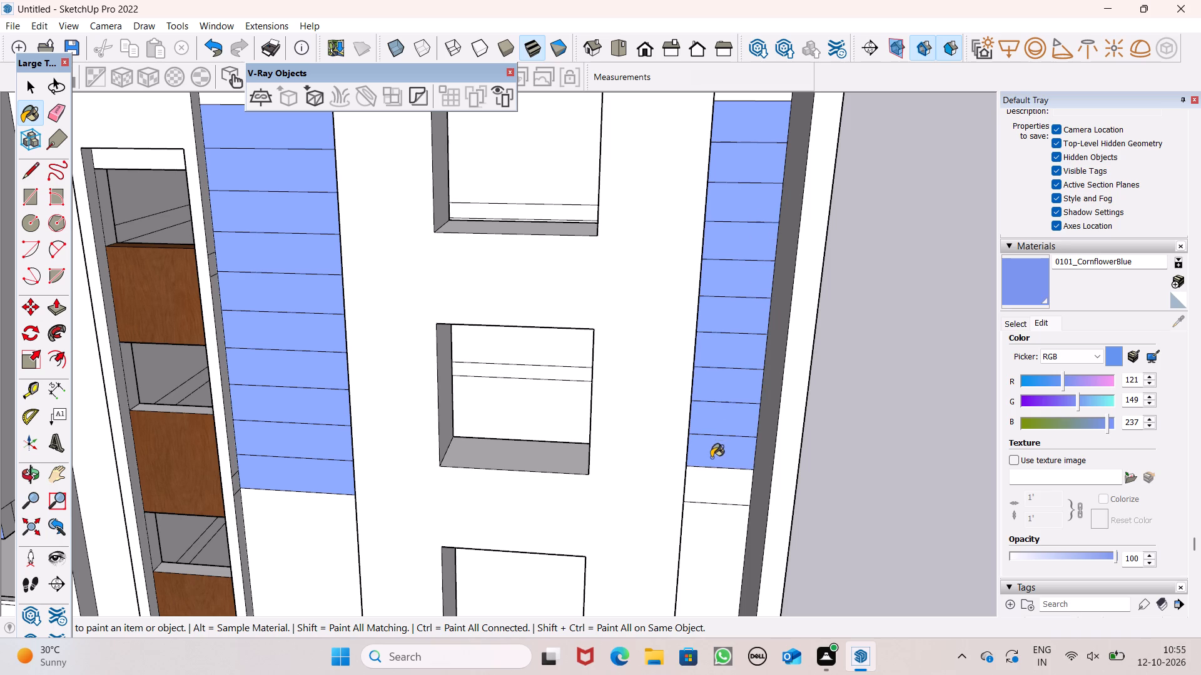
{"action": "left_click", "coordinate": [706, 473]}
Paint the lower group of horizontal strips between the window bay and the outer side wall with 0101_CornflowerBlue.
{"action": "scroll", "coordinate": [734, 346], "scroll_direction": "up", "scroll_amount": 1}
{"action": "scroll", "coordinate": [734, 346], "scroll_direction": "down", "scroll_amount": 6}
{"action": "scroll", "coordinate": [754, 226], "scroll_direction": "down", "scroll_amount": 8}
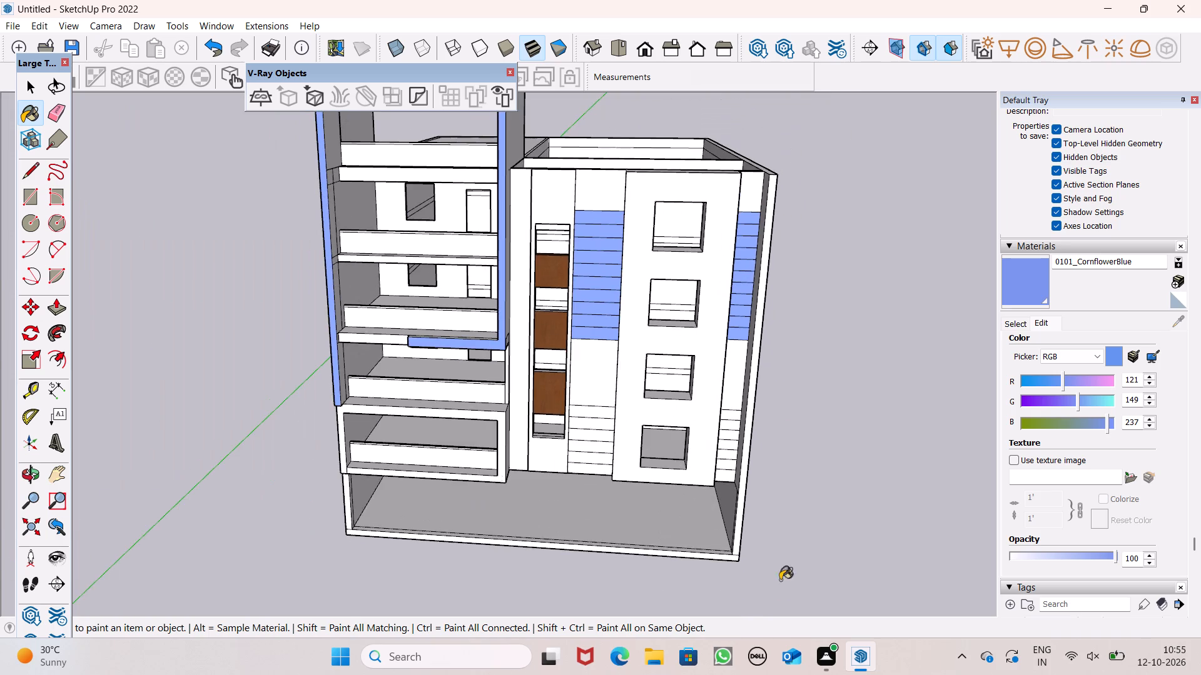
{"action": "scroll", "coordinate": [732, 521], "scroll_direction": "up", "scroll_amount": 6}
{"action": "scroll", "coordinate": [731, 342], "scroll_direction": "up", "scroll_amount": 5}
{"action": "left_click", "coordinate": [731, 334]}
{"action": "left_click_drag", "start_coordinate": [733, 347], "coordinate": [735, 357]}
{"action": "left_click", "coordinate": [741, 389]}
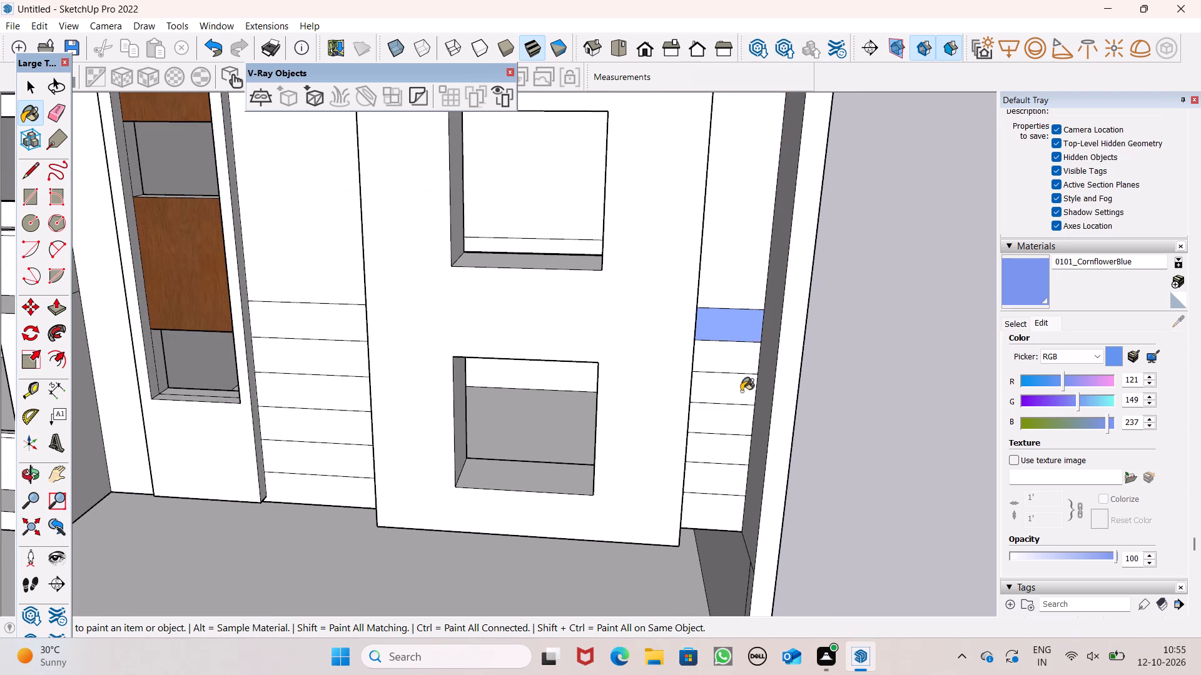
{"action": "left_click", "coordinate": [741, 412]}
{"action": "left_click", "coordinate": [732, 438]}
{"action": "left_click_drag", "start_coordinate": [722, 454], "coordinate": [715, 468]}
{"action": "left_click", "coordinate": [712, 480]}
{"action": "left_click", "coordinate": [708, 510]}
{"action": "scroll", "coordinate": [759, 350], "scroll_direction": "down", "scroll_amount": 7}
{"action": "scroll", "coordinate": [537, 414], "scroll_direction": "down", "scroll_amount": 4}
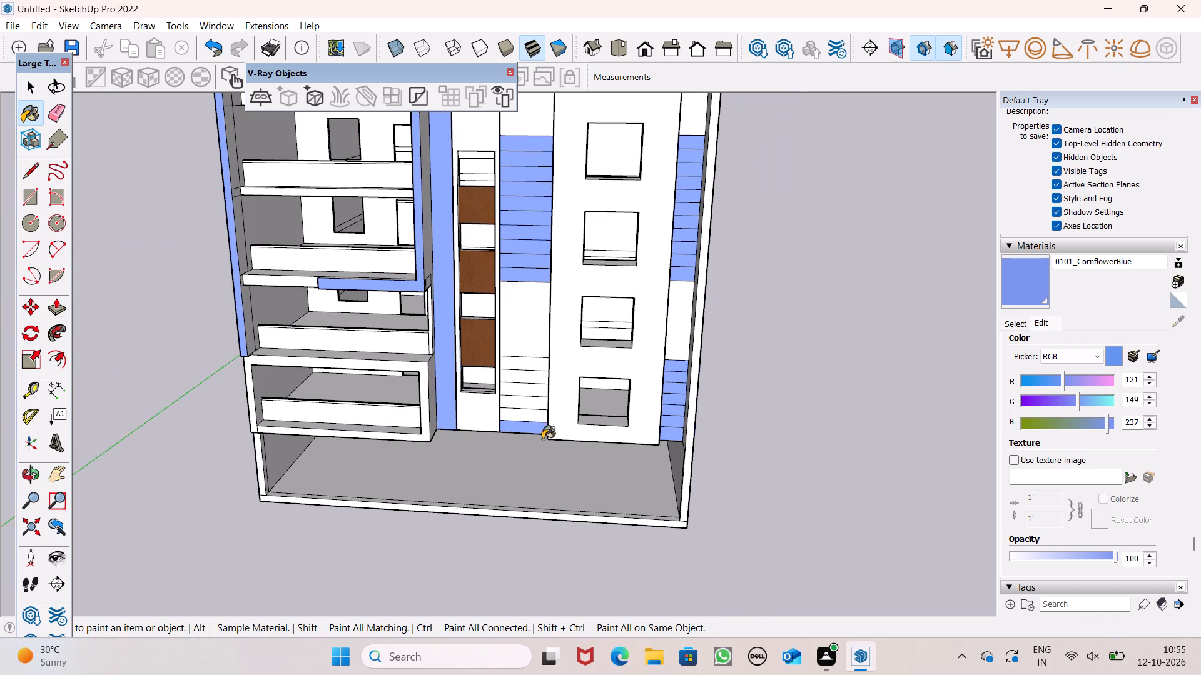
Undo the last paint fill that coloured the wall face around the bottom strips.
{"action": "scroll", "coordinate": [539, 404], "scroll_direction": "down", "scroll_amount": 2}
{"action": "middle_click_drag", "start_coordinate": [562, 456], "coordinate": [568, 384]}
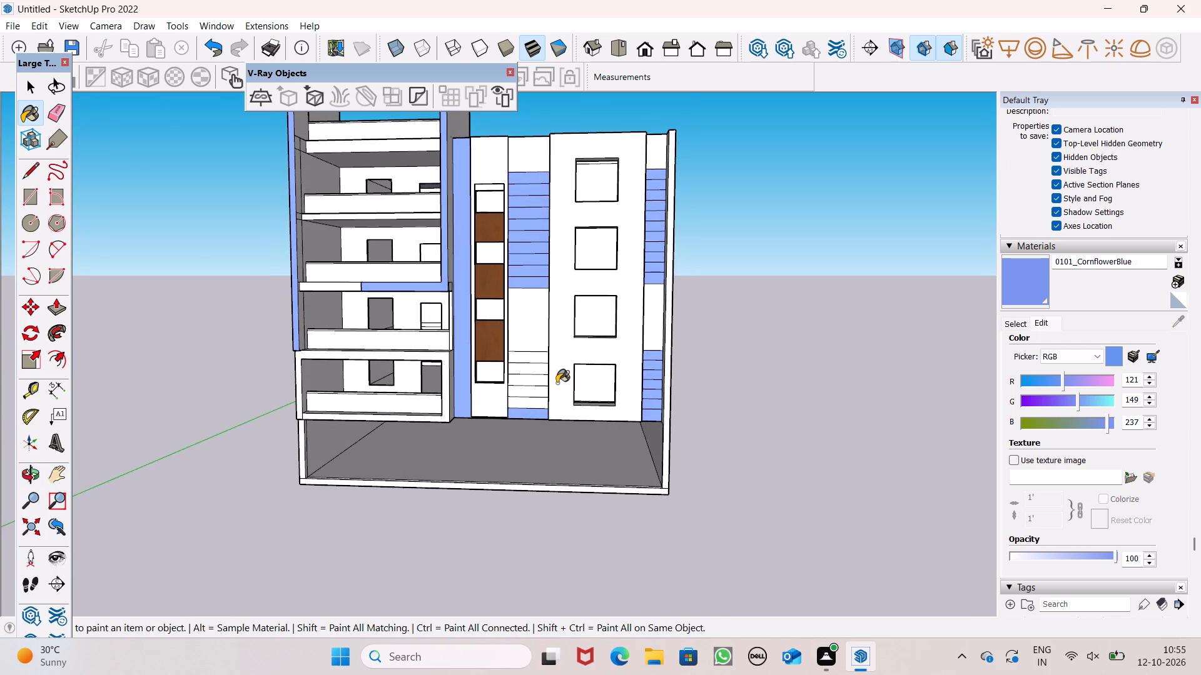
{"action": "scroll", "coordinate": [555, 383], "scroll_direction": "up", "scroll_amount": 2}
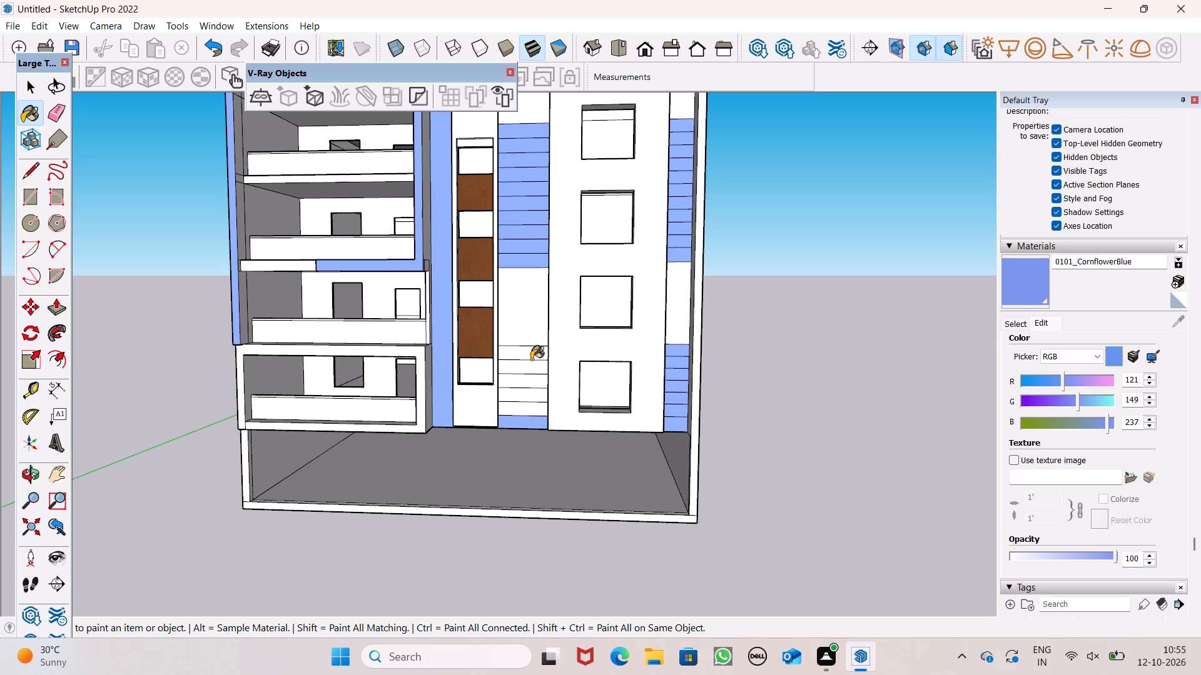
{"action": "key", "text": "ctrl+z"}
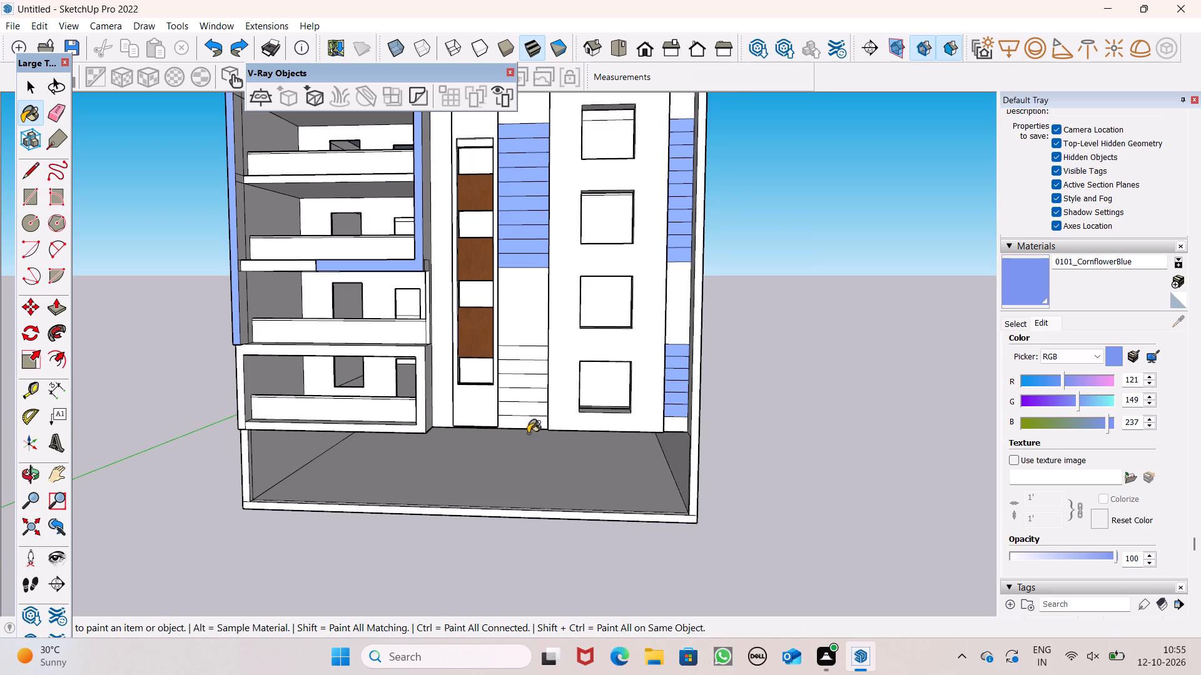
Paint the five lower horizontal strips between the wood-panelled column and the window bay with 0101_CornflowerBlue.
{"action": "scroll", "coordinate": [520, 434], "scroll_direction": "up", "scroll_amount": 7}
{"action": "left_click", "coordinate": [564, 208]}
{"action": "left_click", "coordinate": [565, 251]}
{"action": "left_click", "coordinate": [565, 305]}
{"action": "left_click", "coordinate": [567, 329]}
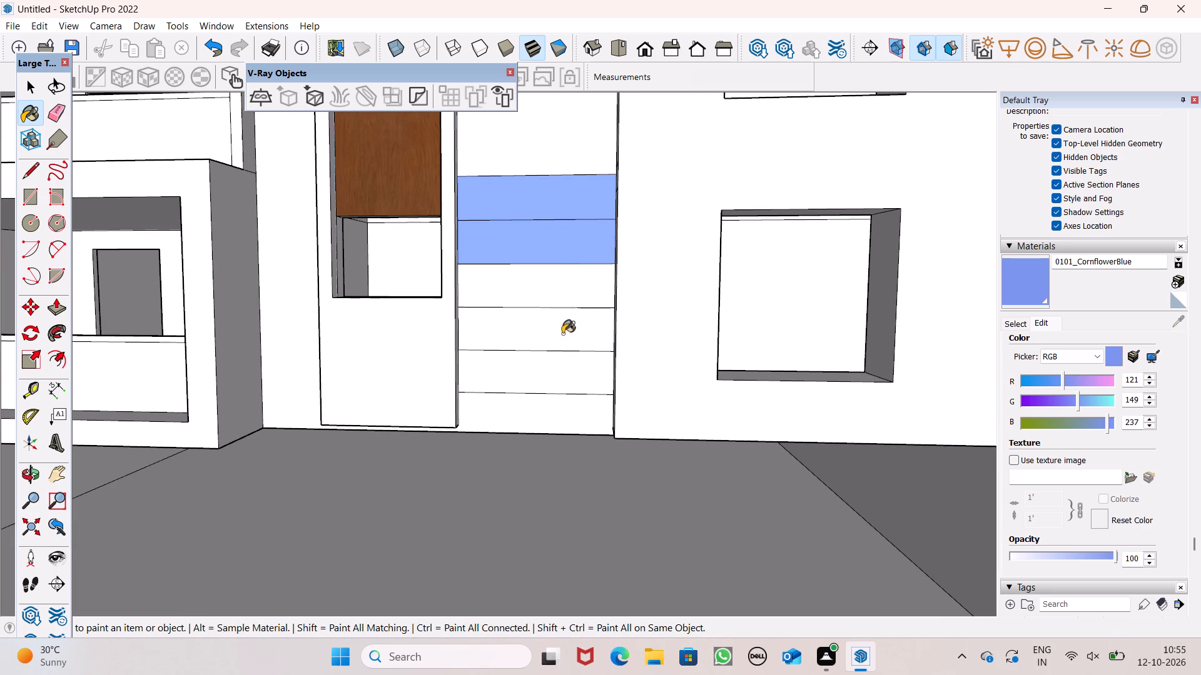
{"action": "left_click_drag", "start_coordinate": [560, 348], "coordinate": [565, 329]}
{"action": "left_click_drag", "start_coordinate": [570, 256], "coordinate": [557, 296]}
{"action": "left_click_drag", "start_coordinate": [549, 380], "coordinate": [552, 371]}
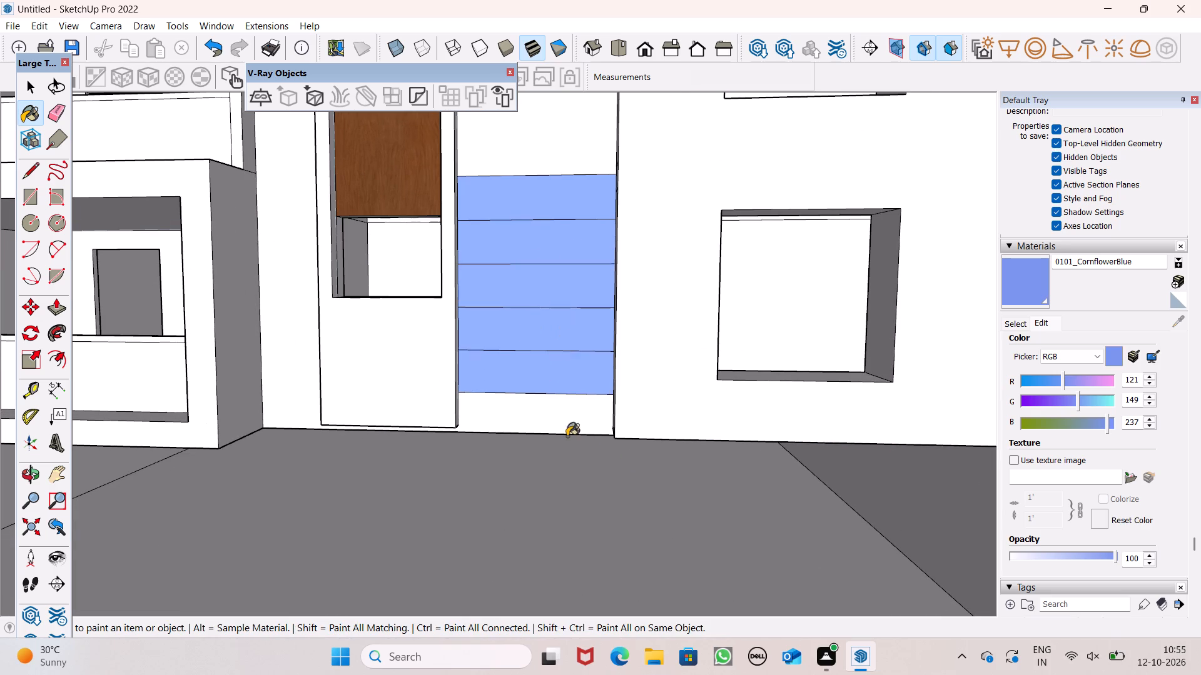
Draw a horizontal line across the wall base between the wood-panelled column and the window bay, closing off the bottom strip.
{"action": "scroll", "coordinate": [496, 393], "scroll_direction": "down", "scroll_amount": 6}
{"action": "scroll", "coordinate": [240, 314], "scroll_direction": "up", "scroll_amount": 1}
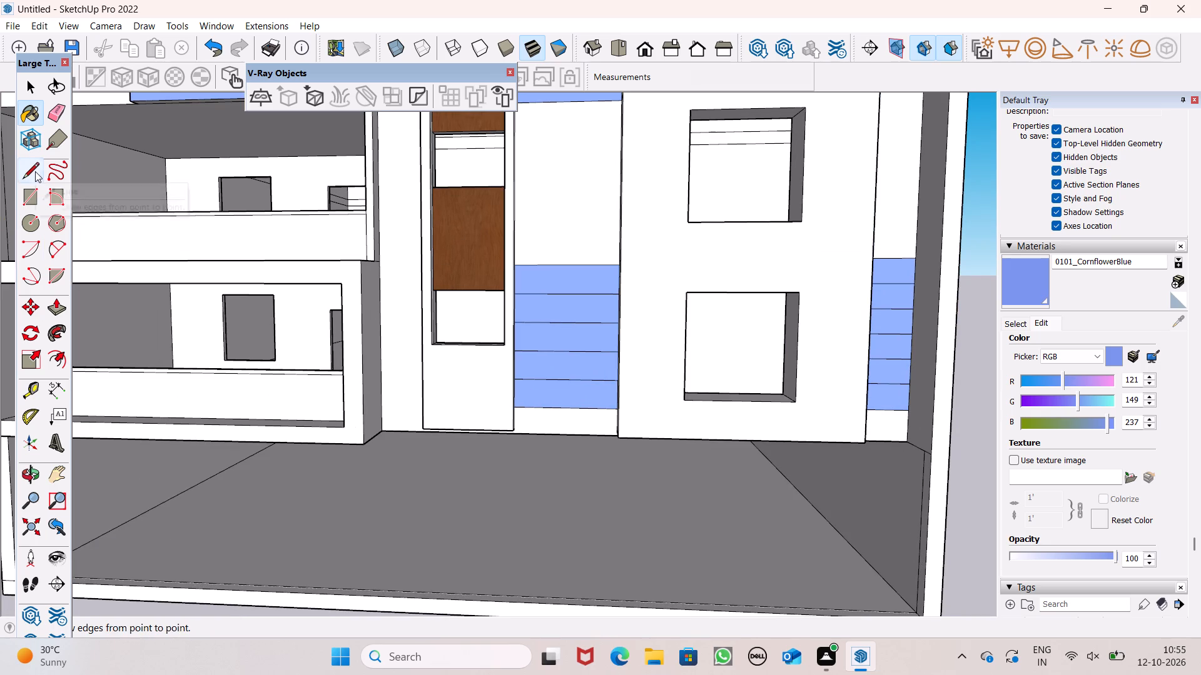
{"action": "left_click", "coordinate": [35, 171]}
{"action": "scroll", "coordinate": [561, 445], "scroll_direction": "up", "scroll_amount": 8}
{"action": "scroll", "coordinate": [511, 414], "scroll_direction": "down", "scroll_amount": 5}
{"action": "scroll", "coordinate": [449, 386], "scroll_direction": "up", "scroll_amount": 4}
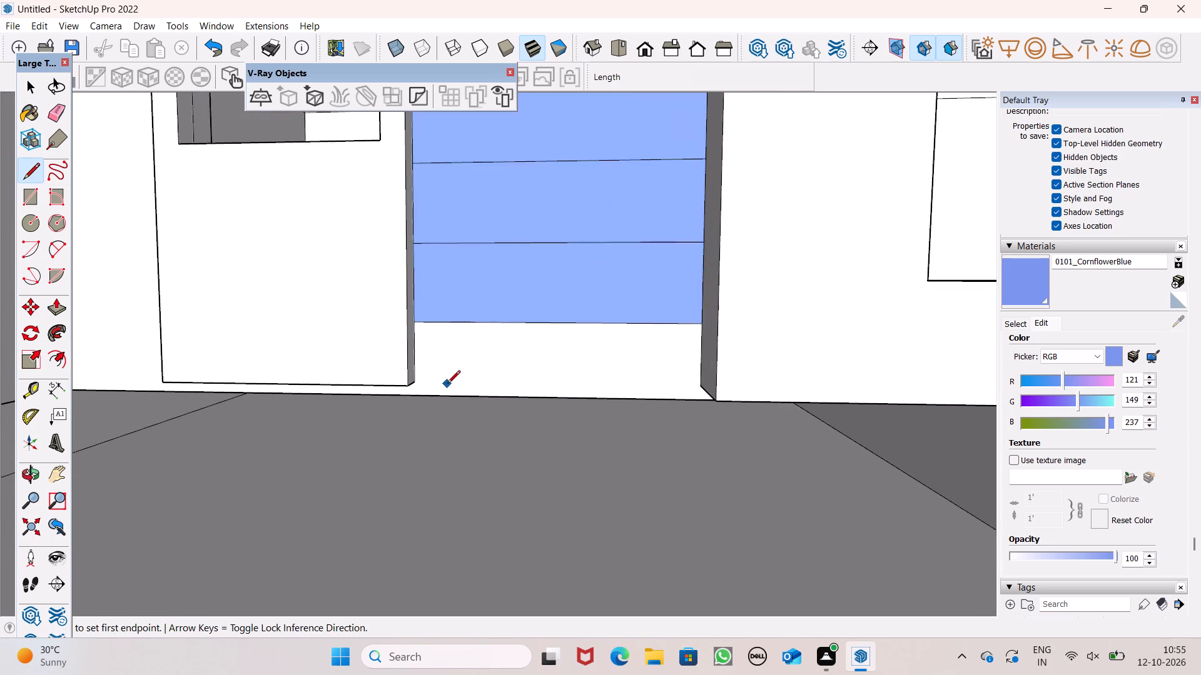
{"action": "scroll", "coordinate": [447, 384], "scroll_direction": "up", "scroll_amount": 8}
{"action": "left_click", "coordinate": [408, 379]}
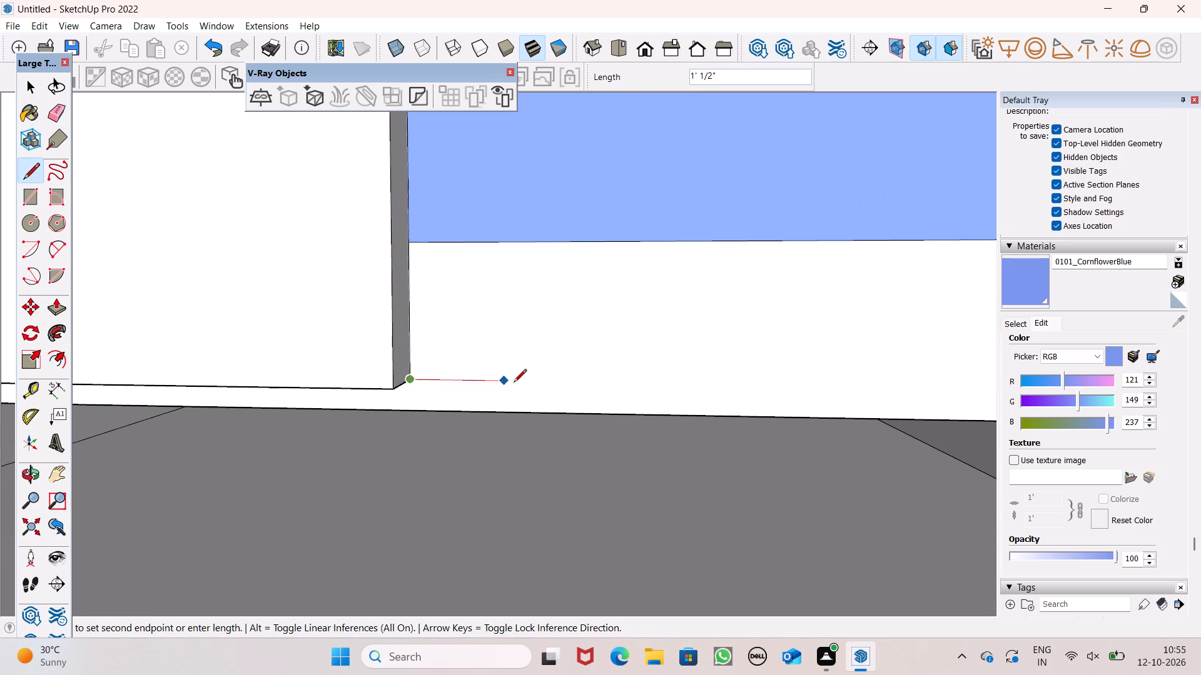
{"action": "scroll", "coordinate": [514, 383], "scroll_direction": "down", "scroll_amount": 5}
{"action": "left_click", "coordinate": [888, 383]}
Draw a horizontal line about 4' 6" long across the wall base between the window bay and the outer side wall.
{"action": "scroll", "coordinate": [252, 283], "scroll_direction": "down", "scroll_amount": 7}
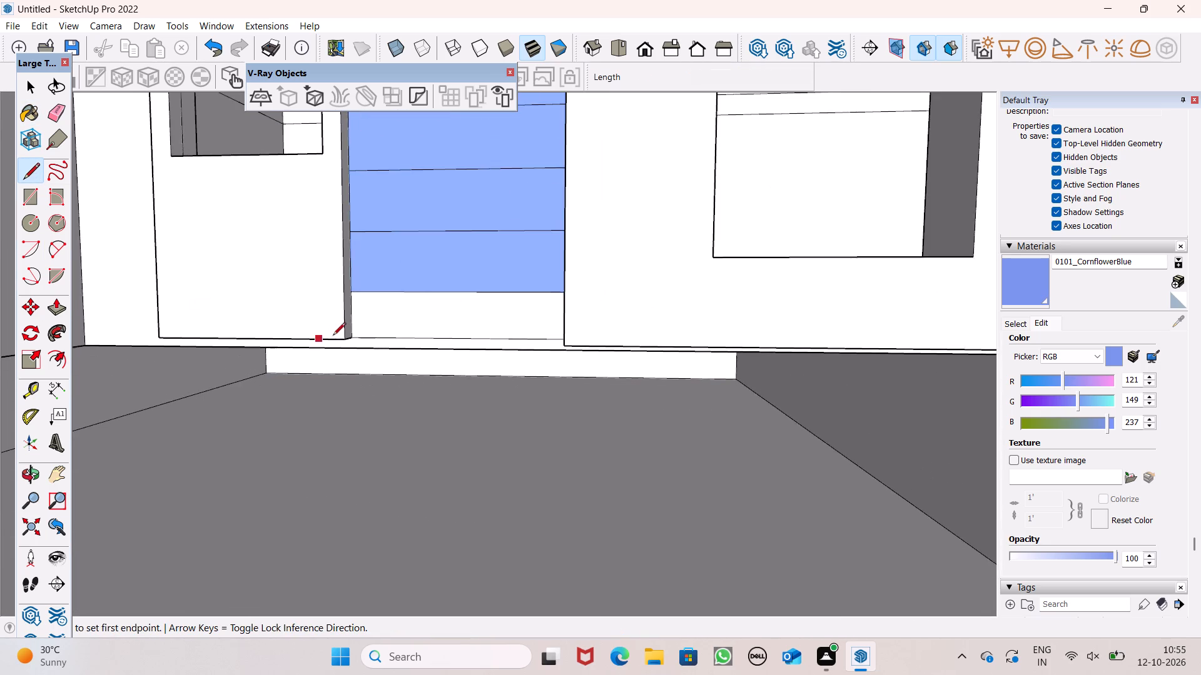
{"action": "scroll", "coordinate": [333, 336], "scroll_direction": "down", "scroll_amount": 6}
{"action": "scroll", "coordinate": [841, 303], "scroll_direction": "up", "scroll_amount": 13}
{"action": "scroll", "coordinate": [777, 376], "scroll_direction": "up", "scroll_amount": 6}
{"action": "left_click_drag", "start_coordinate": [449, 367], "coordinate": [459, 365]}
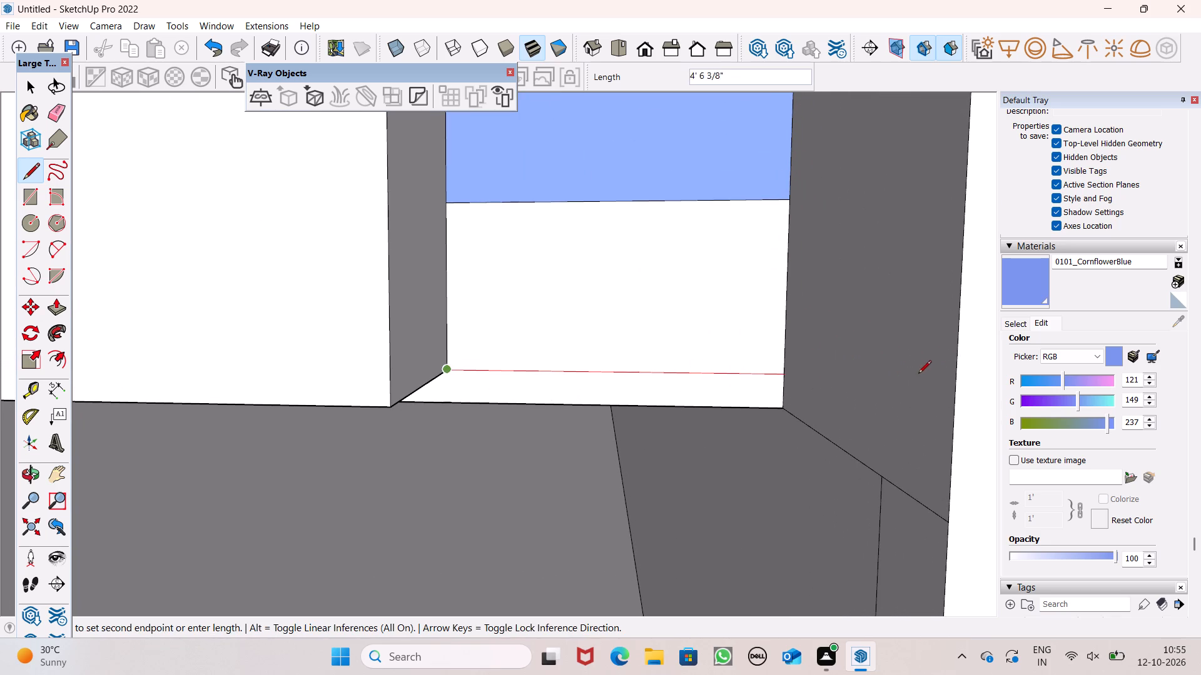
{"action": "left_click", "coordinate": [784, 374]}
Paint the two newly closed bottom strips on either side of the window bay with 0101_CornflowerBlue.
{"action": "left_click", "coordinate": [1041, 281]}
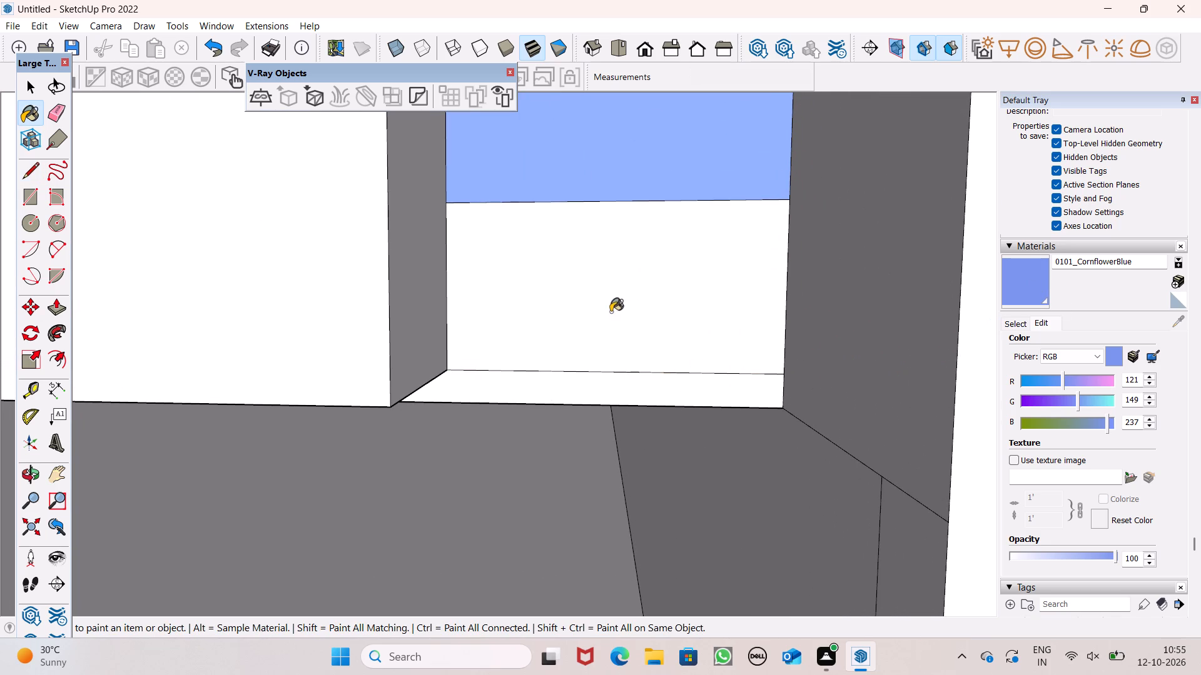
{"action": "left_click", "coordinate": [611, 312]}
{"action": "scroll", "coordinate": [740, 200], "scroll_direction": "down", "scroll_amount": 13}
{"action": "scroll", "coordinate": [300, 243], "scroll_direction": "down", "scroll_amount": 5}
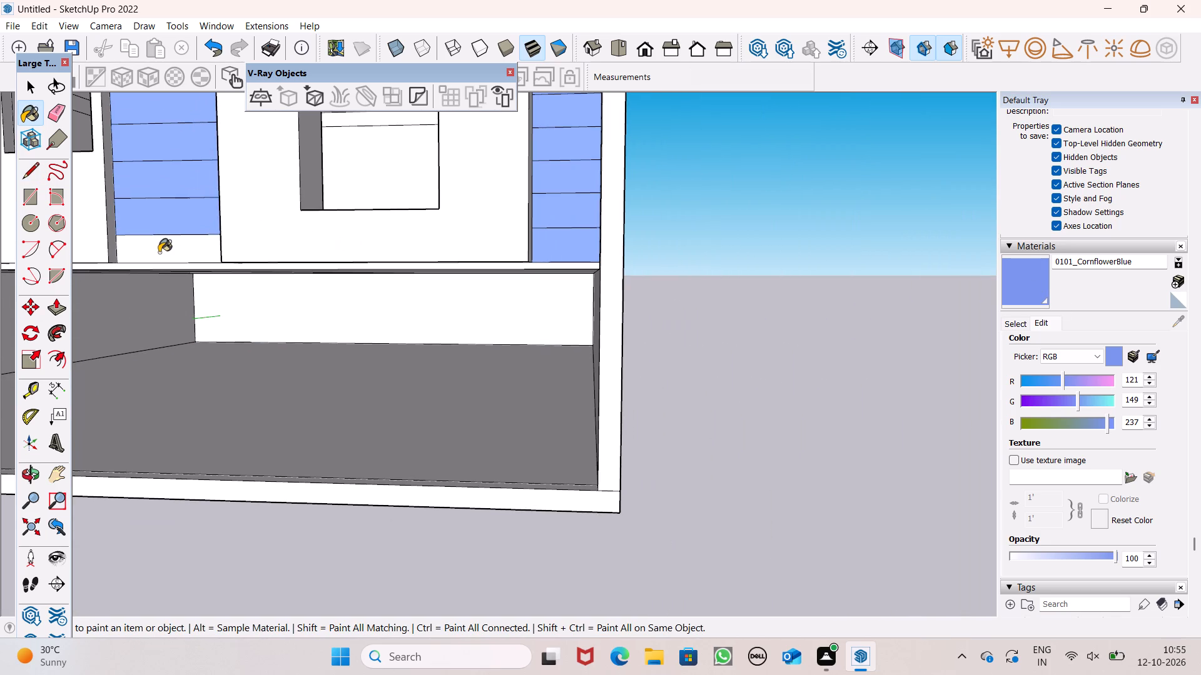
{"action": "left_click", "coordinate": [148, 253]}
Paint the top and end faces of the balcony frame's short lower horizontal bar with 0101_CornflowerBlue.
{"action": "scroll", "coordinate": [316, 327], "scroll_direction": "down", "scroll_amount": 11}
{"action": "middle_click_drag", "start_coordinate": [487, 355], "coordinate": [533, 382]}
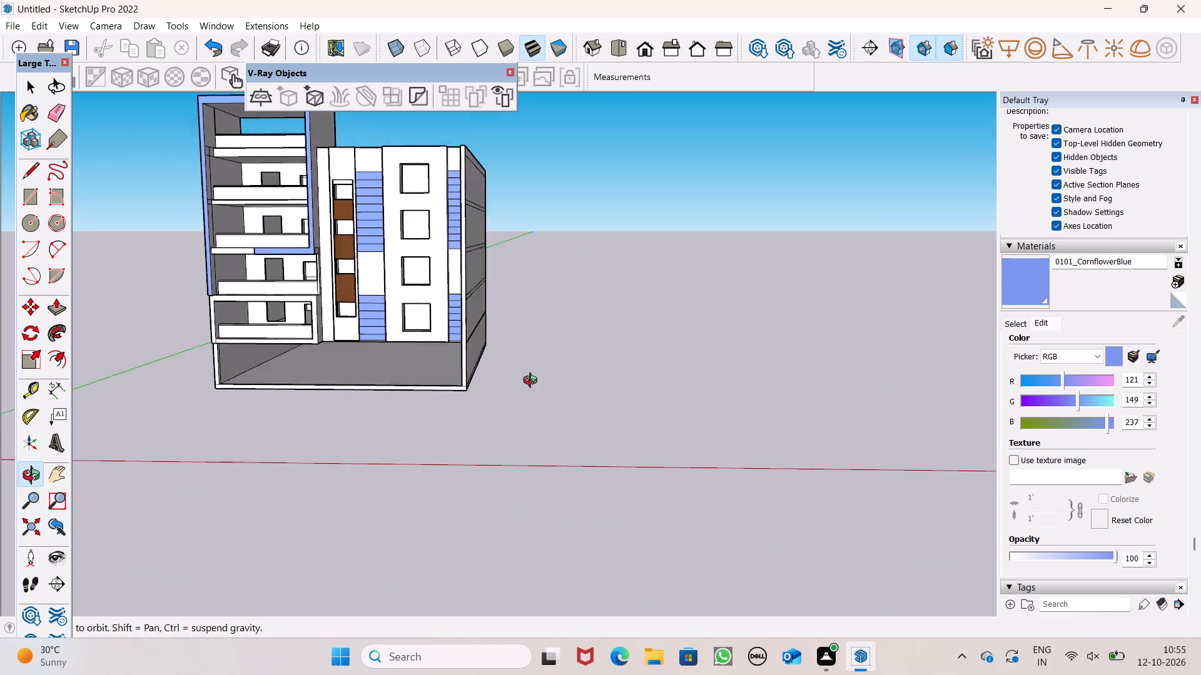
{"action": "middle_click_drag", "start_coordinate": [533, 382], "coordinate": [577, 401]}
{"action": "scroll", "coordinate": [574, 382], "scroll_direction": "down", "scroll_amount": 3}
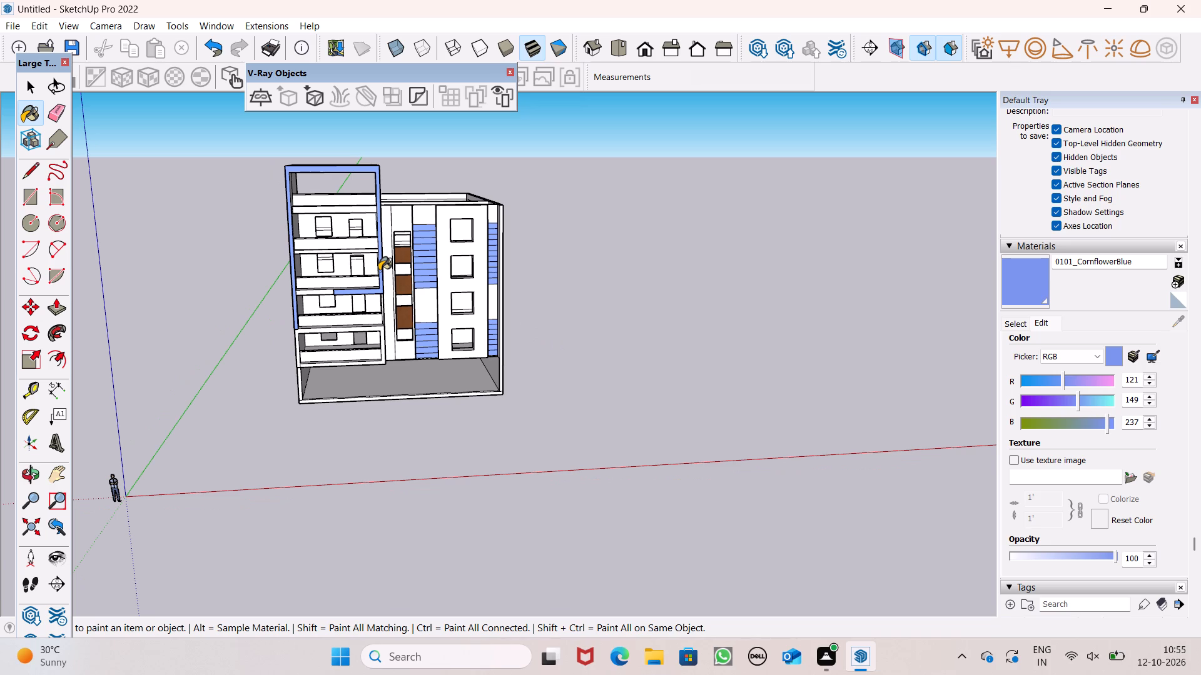
{"action": "key", "text": "space"}
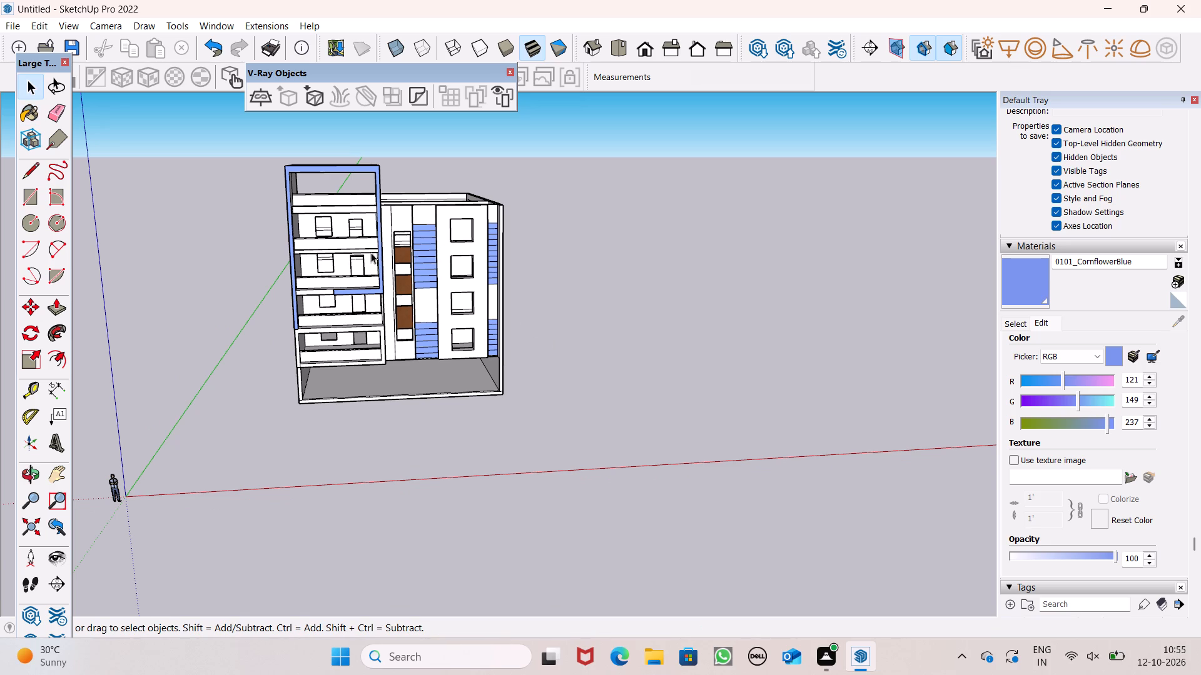
{"action": "middle_click_drag", "start_coordinate": [392, 281], "coordinate": [335, 461]}
{"action": "scroll", "coordinate": [331, 229], "scroll_direction": "up", "scroll_amount": 9}
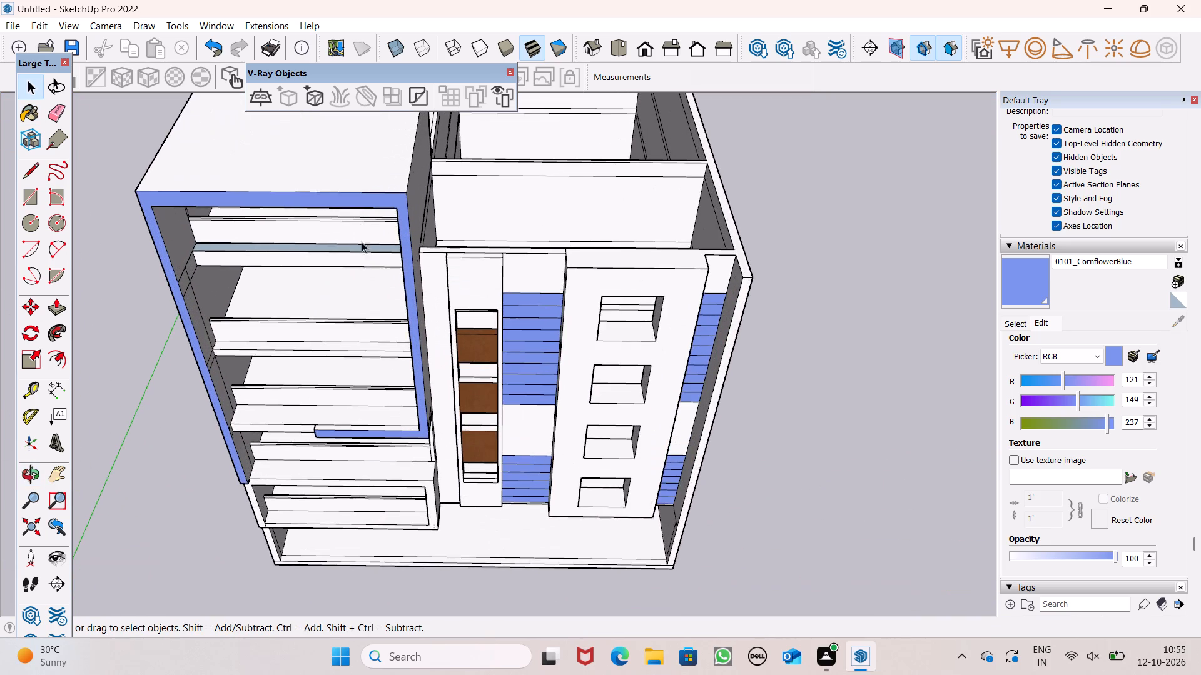
{"action": "scroll", "coordinate": [375, 386], "scroll_direction": "up", "scroll_amount": 2}
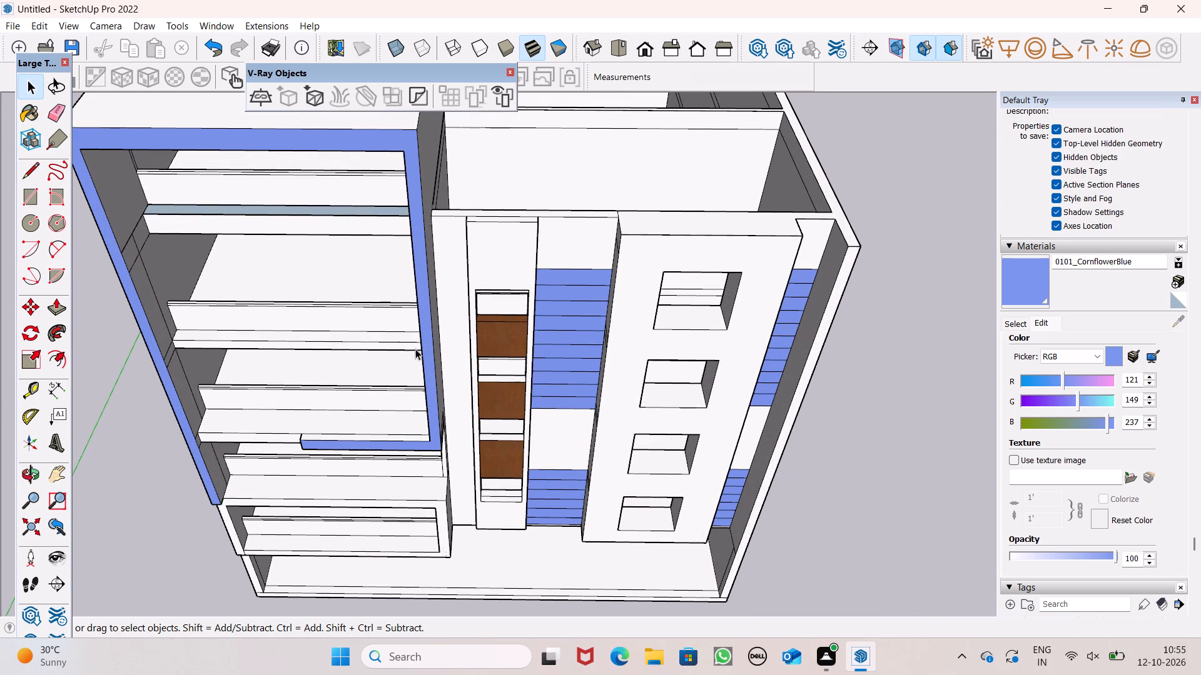
{"action": "left_click", "coordinate": [1035, 282]}
{"action": "scroll", "coordinate": [350, 437], "scroll_direction": "up", "scroll_amount": 6}
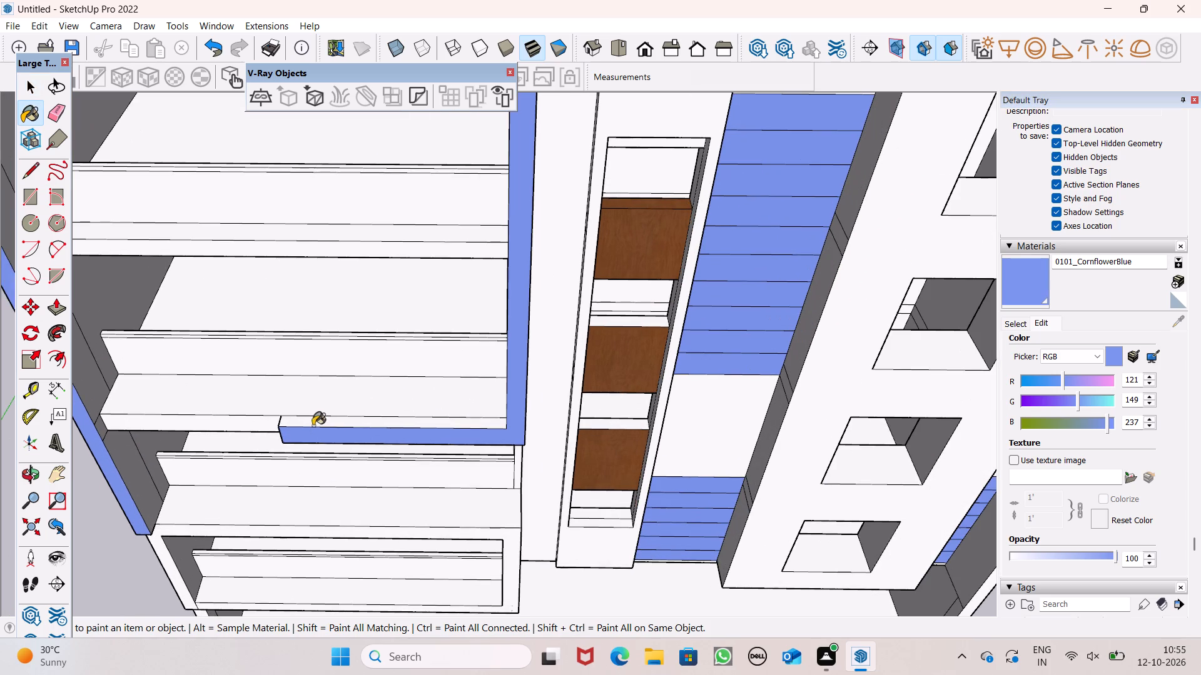
{"action": "left_click", "coordinate": [319, 417]}
{"action": "scroll", "coordinate": [302, 445], "scroll_direction": "down", "scroll_amount": 4}
{"action": "middle_click_drag", "start_coordinate": [268, 484], "coordinate": [438, 328]}
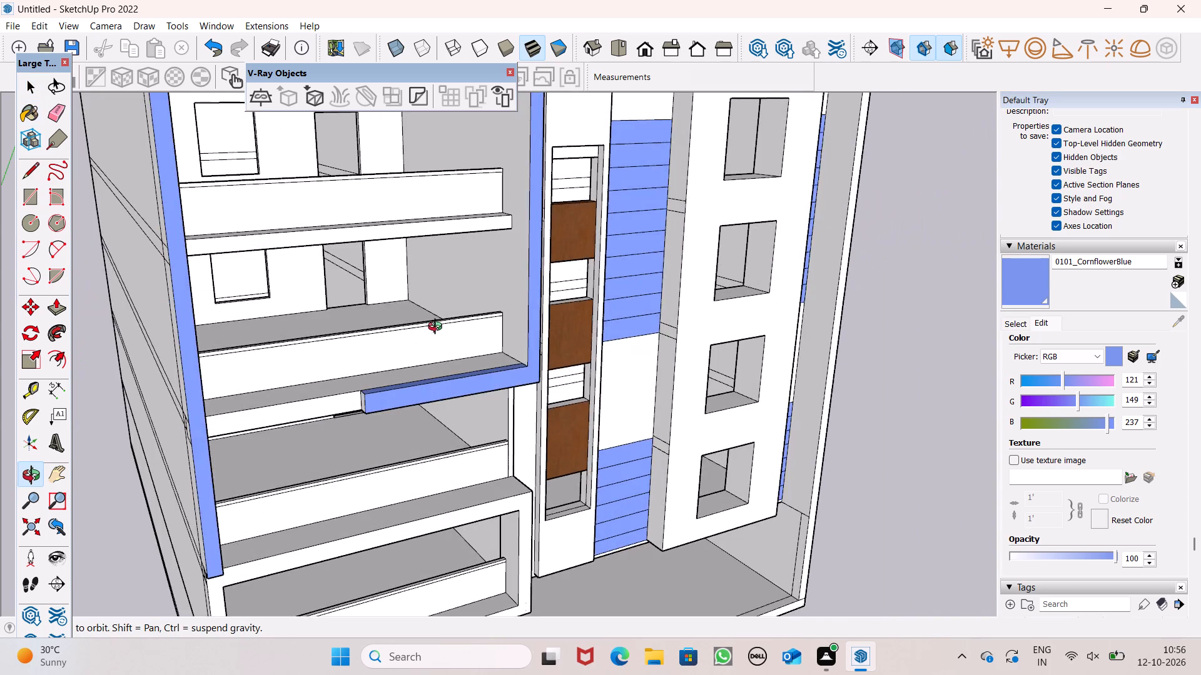
{"action": "middle_click_drag", "start_coordinate": [438, 328], "coordinate": [564, 331]}
{"action": "scroll", "coordinate": [564, 331], "scroll_direction": "up", "scroll_amount": 1}
{"action": "scroll", "coordinate": [465, 435], "scroll_direction": "up", "scroll_amount": 5}
{"action": "left_click", "coordinate": [445, 424]}
{"action": "scroll", "coordinate": [550, 347], "scroll_direction": "down", "scroll_amount": 6}
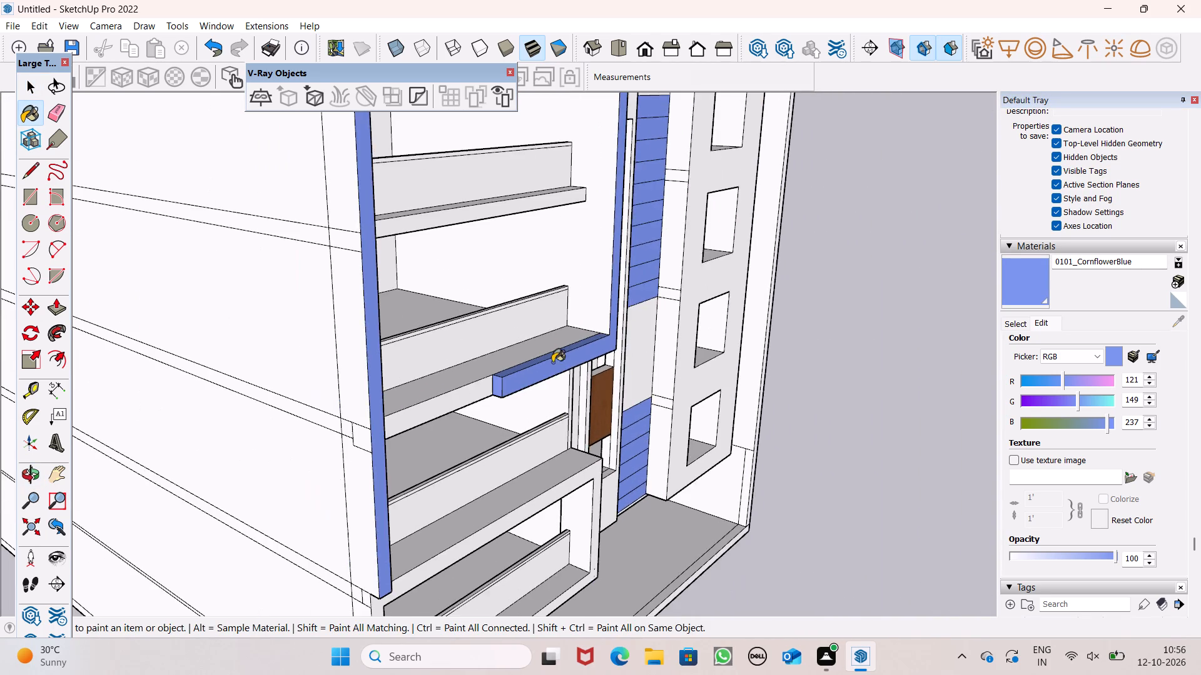
Paint the underside of the balcony frame's top with 0101_CornflowerBlue.
{"action": "middle_click_drag", "start_coordinate": [537, 442], "coordinate": [238, 326]}
{"action": "scroll", "coordinate": [238, 326], "scroll_direction": "up", "scroll_amount": 1}
{"action": "scroll", "coordinate": [254, 359], "scroll_direction": "down", "scroll_amount": 12}
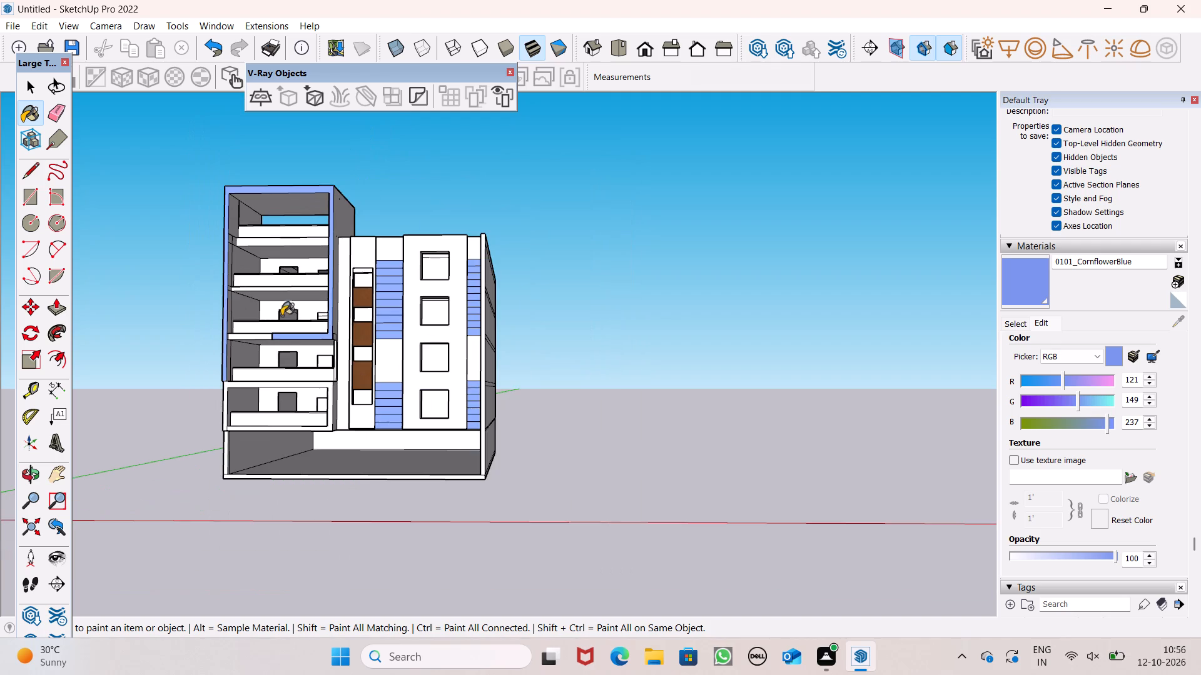
{"action": "scroll", "coordinate": [288, 224], "scroll_direction": "up", "scroll_amount": 8}
{"action": "left_click", "coordinate": [271, 205]}
Paint the upper sections of the balcony frame's inner side wall, down to the second slab, with 0101_CornflowerBlue.
{"action": "middle_click_drag", "start_coordinate": [261, 224], "coordinate": [323, 162]}
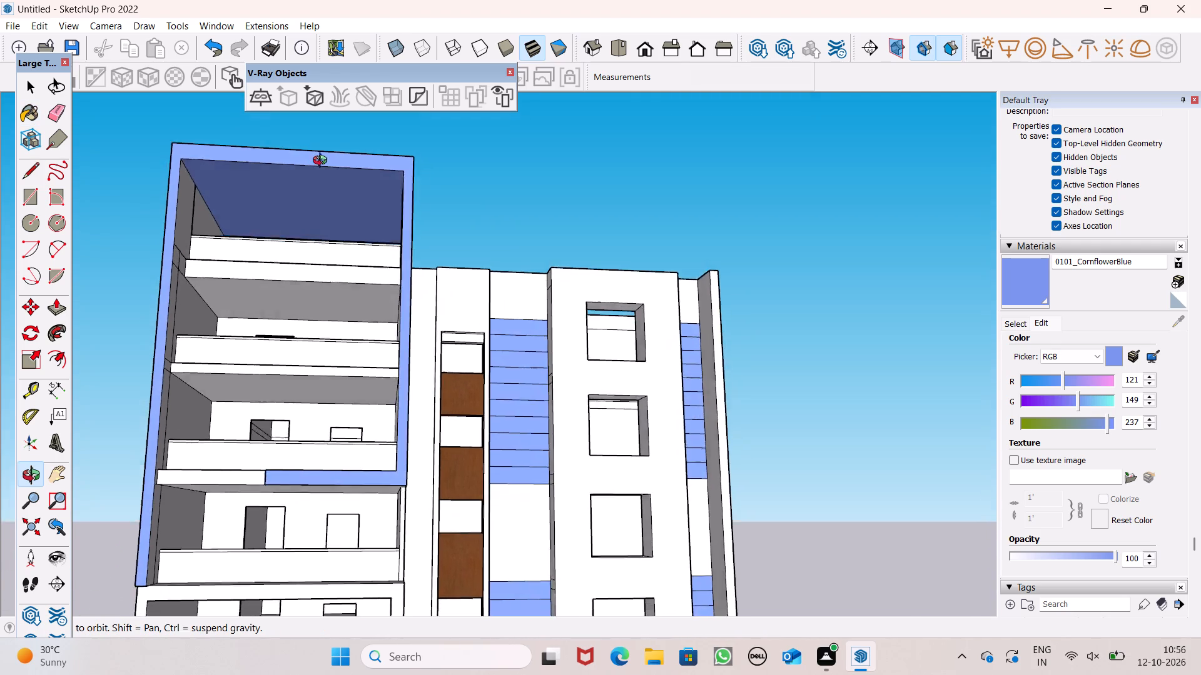
{"action": "middle_click_drag", "start_coordinate": [323, 162], "coordinate": [150, 268]}
{"action": "scroll", "coordinate": [203, 295], "scroll_direction": "up", "scroll_amount": 1}
{"action": "middle_click_drag", "start_coordinate": [266, 396], "coordinate": [307, 402]}
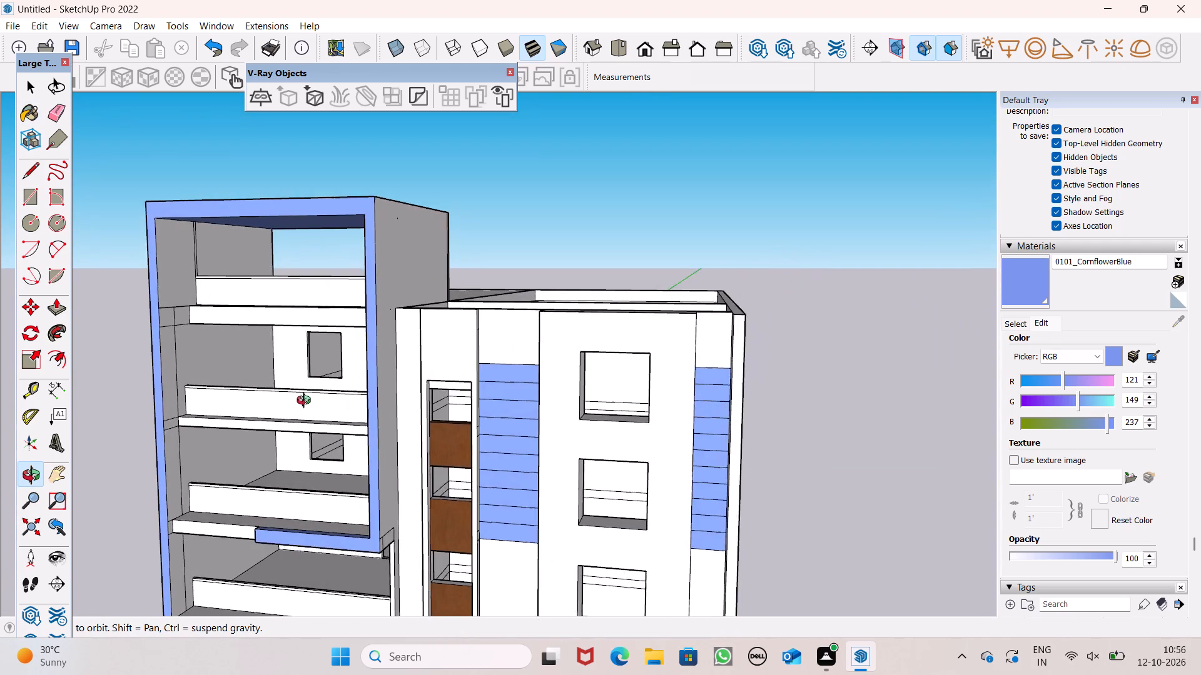
{"action": "middle_click_drag", "start_coordinate": [307, 402], "coordinate": [249, 436]}
{"action": "scroll", "coordinate": [211, 436], "scroll_direction": "up", "scroll_amount": 2}
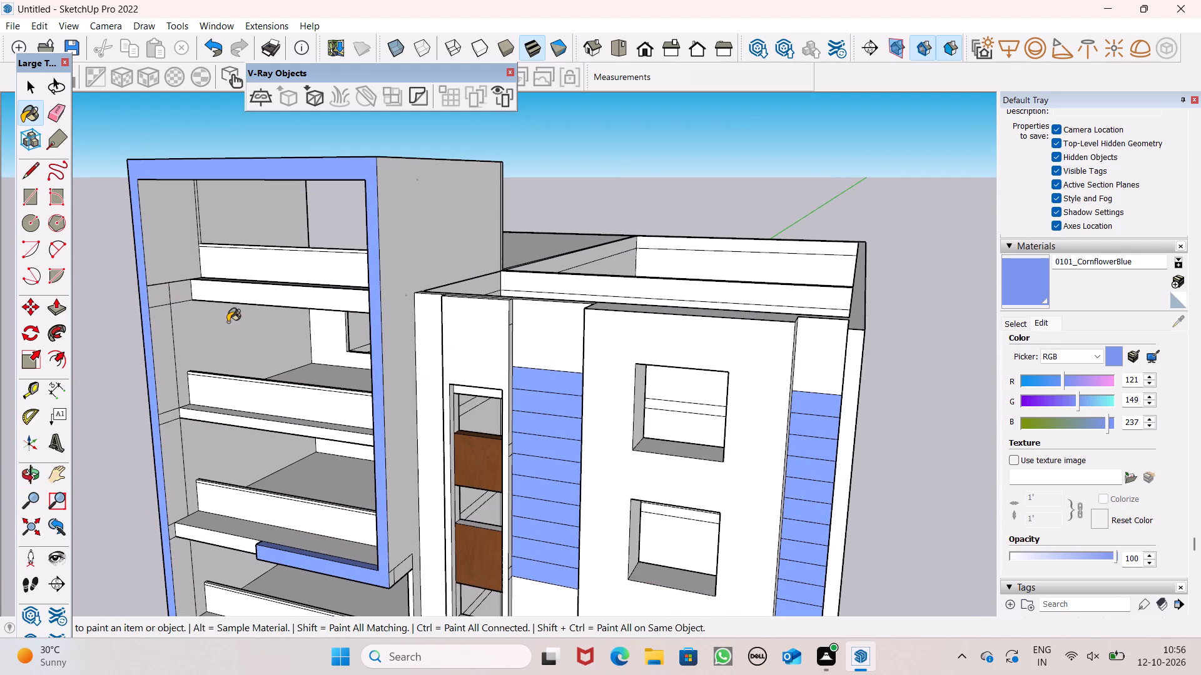
{"action": "left_click", "coordinate": [185, 255]}
{"action": "left_click", "coordinate": [173, 342]}
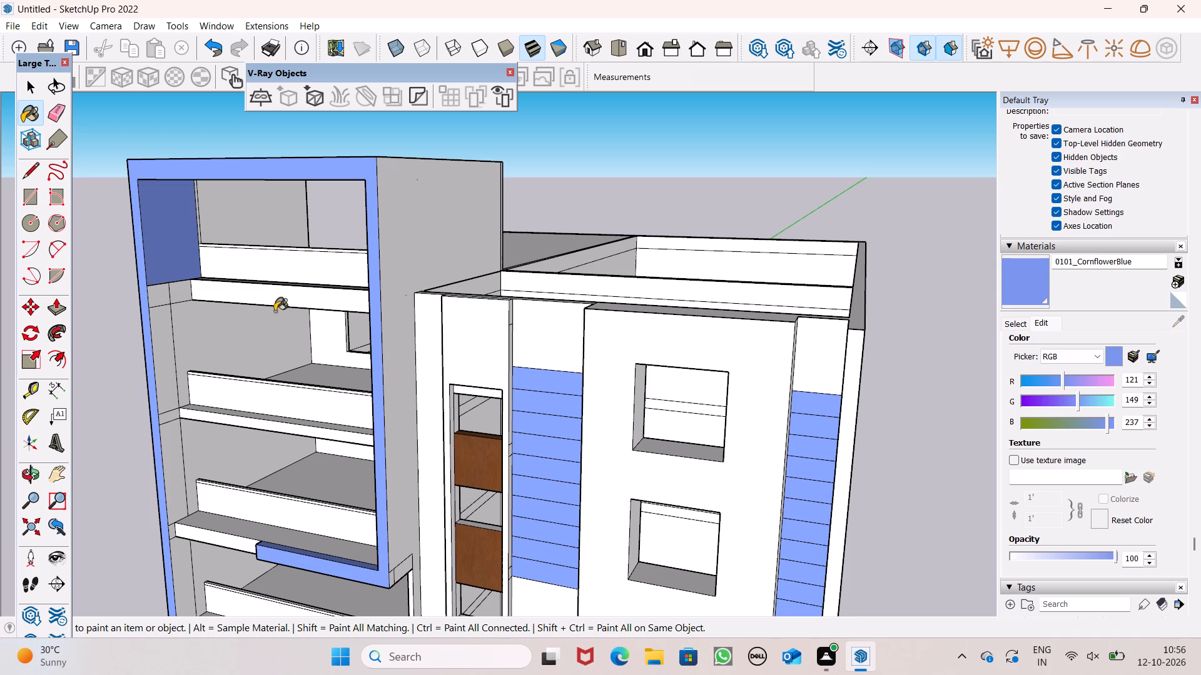
{"action": "left_click", "coordinate": [158, 294]}
{"action": "left_click", "coordinate": [177, 294]}
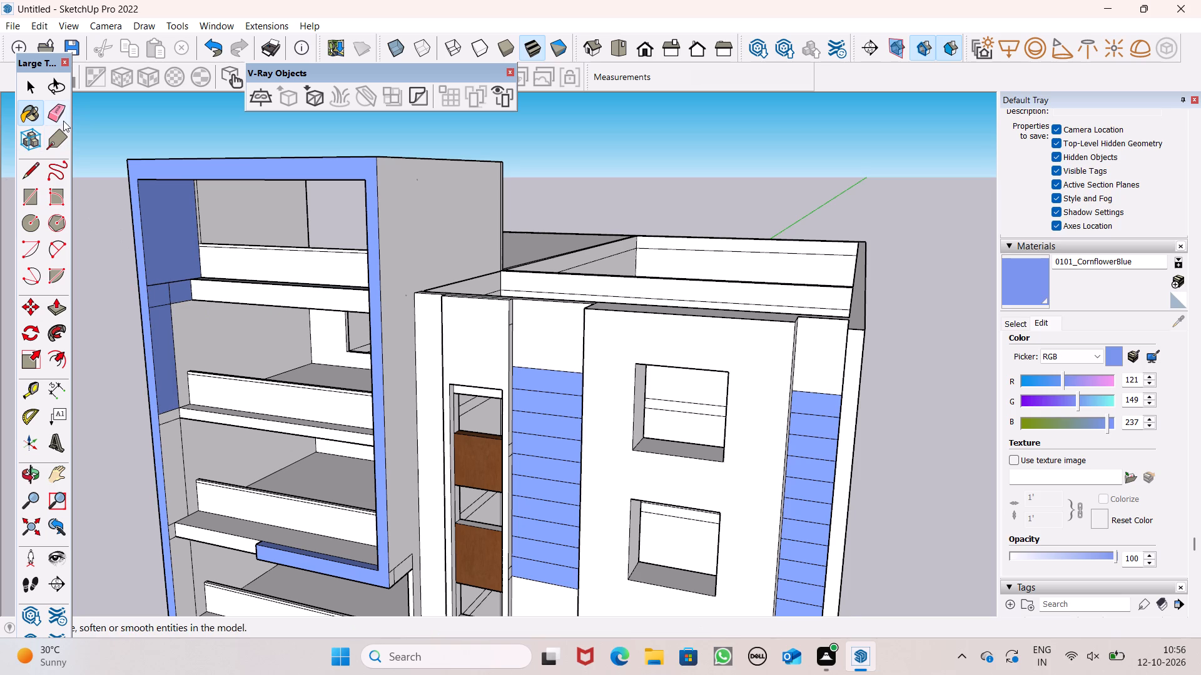
Erase the vertical and lower horizontal seams on the frame's inner side wall beside the topmost balcony slab.
{"action": "left_click", "coordinate": [60, 119]}
{"action": "scroll", "coordinate": [199, 296], "scroll_direction": "up", "scroll_amount": 6}
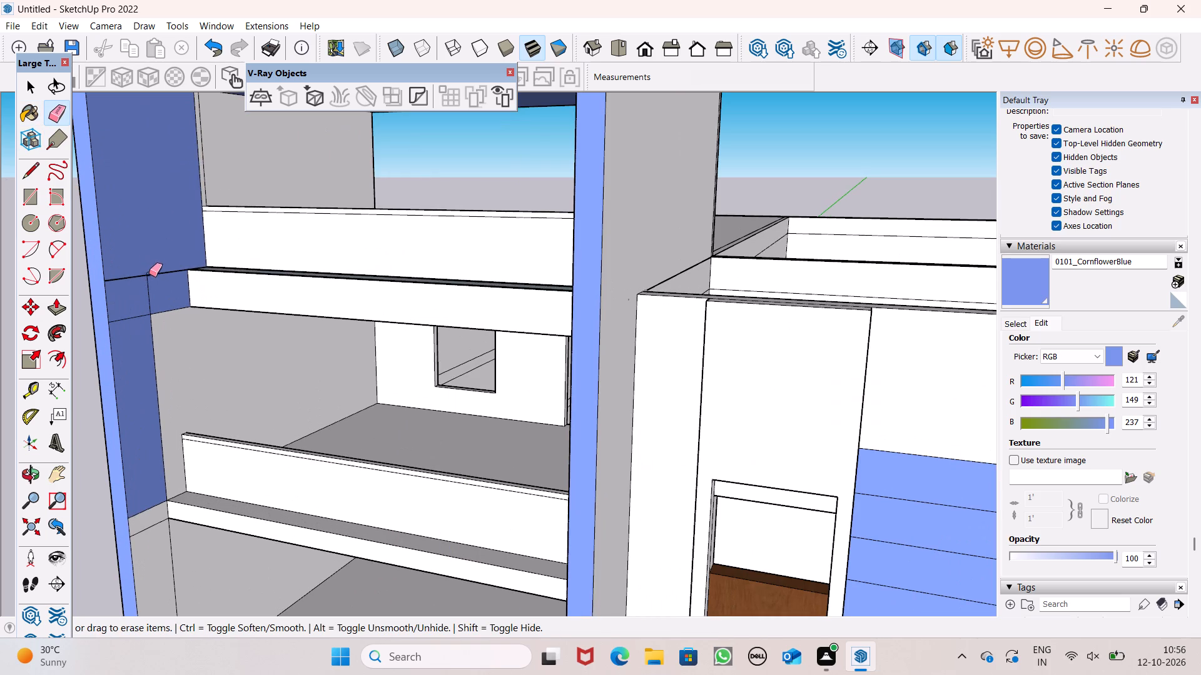
{"action": "scroll", "coordinate": [144, 299], "scroll_direction": "up", "scroll_amount": 8}
{"action": "left_click_drag", "start_coordinate": [152, 263], "coordinate": [151, 275]}
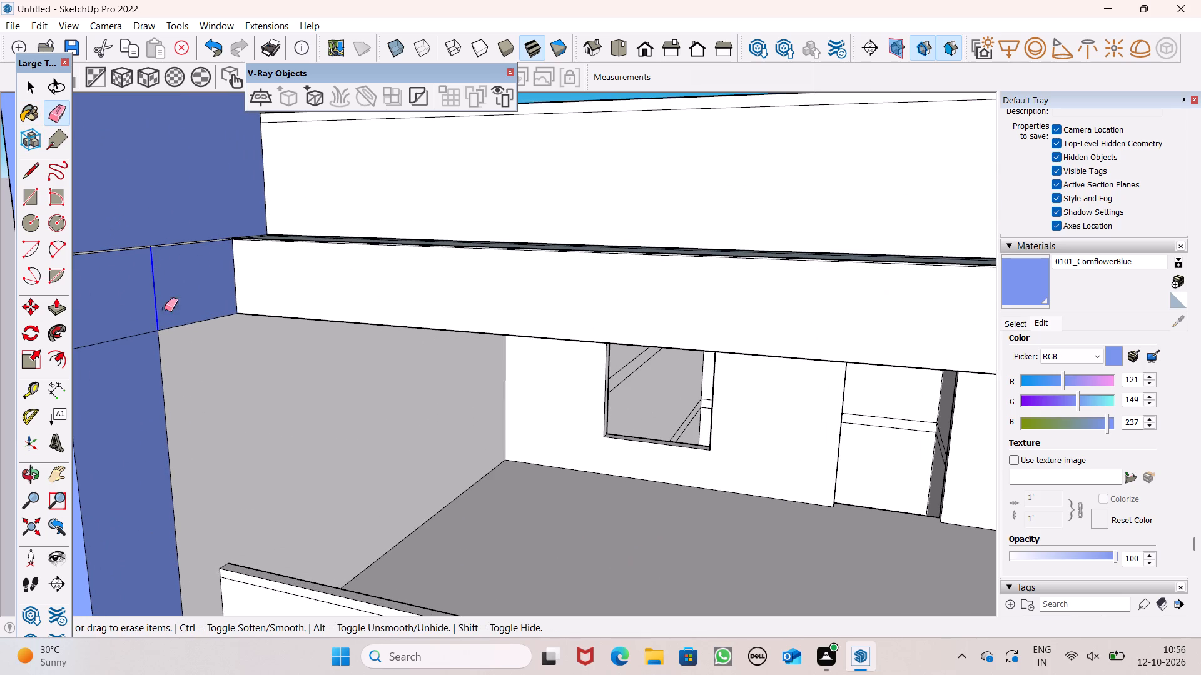
{"action": "left_click_drag", "start_coordinate": [139, 331], "coordinate": [139, 346]}
Erase the seams on the frame's inner side wall around the second balcony slab from the top.
{"action": "scroll", "coordinate": [202, 257], "scroll_direction": "down", "scroll_amount": 12}
{"action": "middle_click_drag", "start_coordinate": [211, 299], "coordinate": [230, 345]}
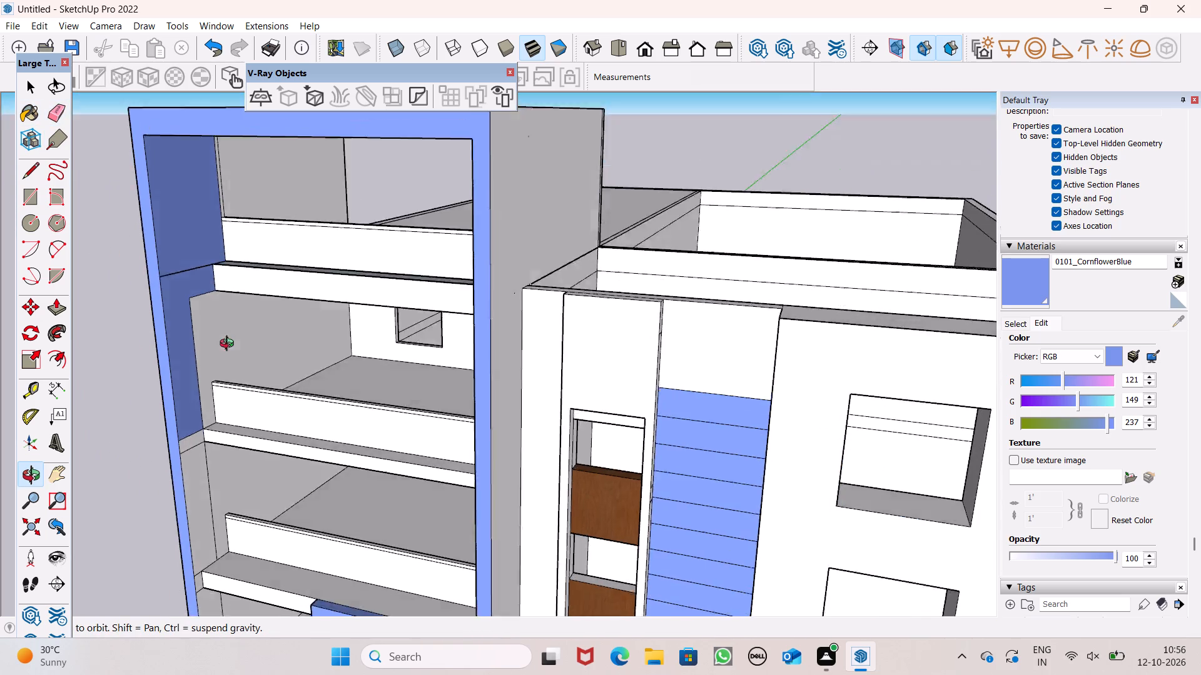
{"action": "middle_click_drag", "start_coordinate": [230, 345], "coordinate": [244, 419]}
{"action": "scroll", "coordinate": [126, 326], "scroll_direction": "down", "scroll_amount": 1}
{"action": "scroll", "coordinate": [126, 325], "scroll_direction": "up", "scroll_amount": 7}
{"action": "middle_click_drag", "start_coordinate": [234, 341], "coordinate": [206, 397]}
{"action": "scroll", "coordinate": [233, 342], "scroll_direction": "up", "scroll_amount": 1}
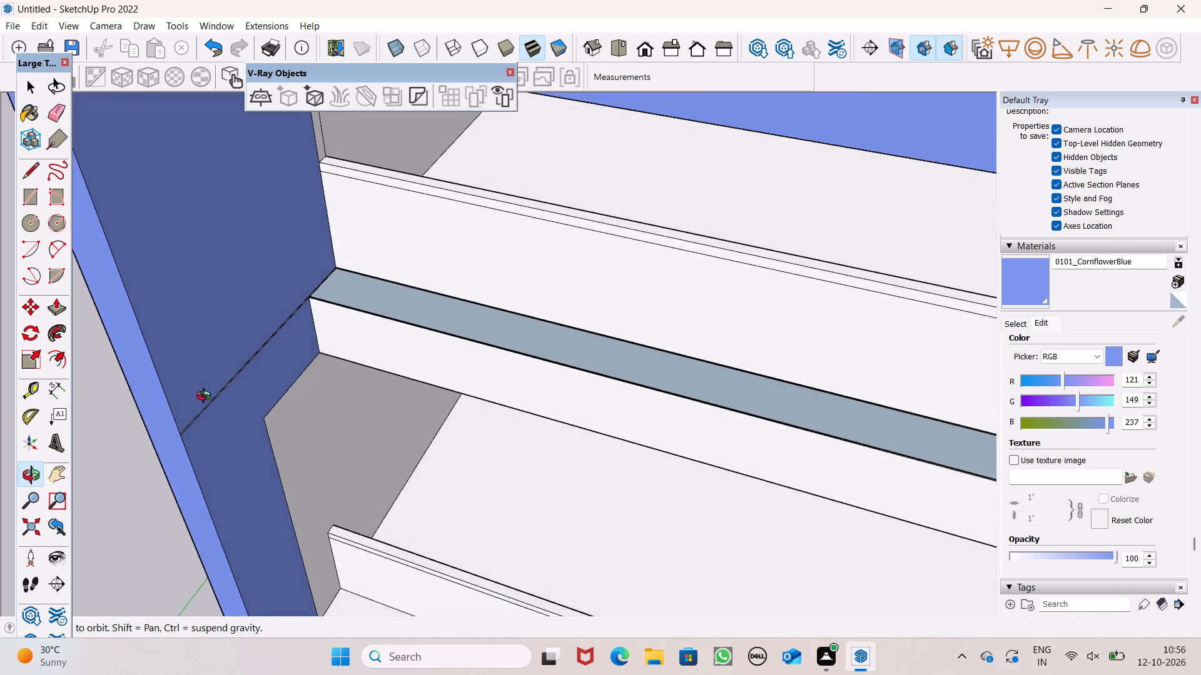
{"action": "middle_click_drag", "start_coordinate": [206, 397], "coordinate": [181, 246]}
{"action": "scroll", "coordinate": [263, 198], "scroll_direction": "down", "scroll_amount": 12}
{"action": "scroll", "coordinate": [273, 472], "scroll_direction": "up", "scroll_amount": 4}
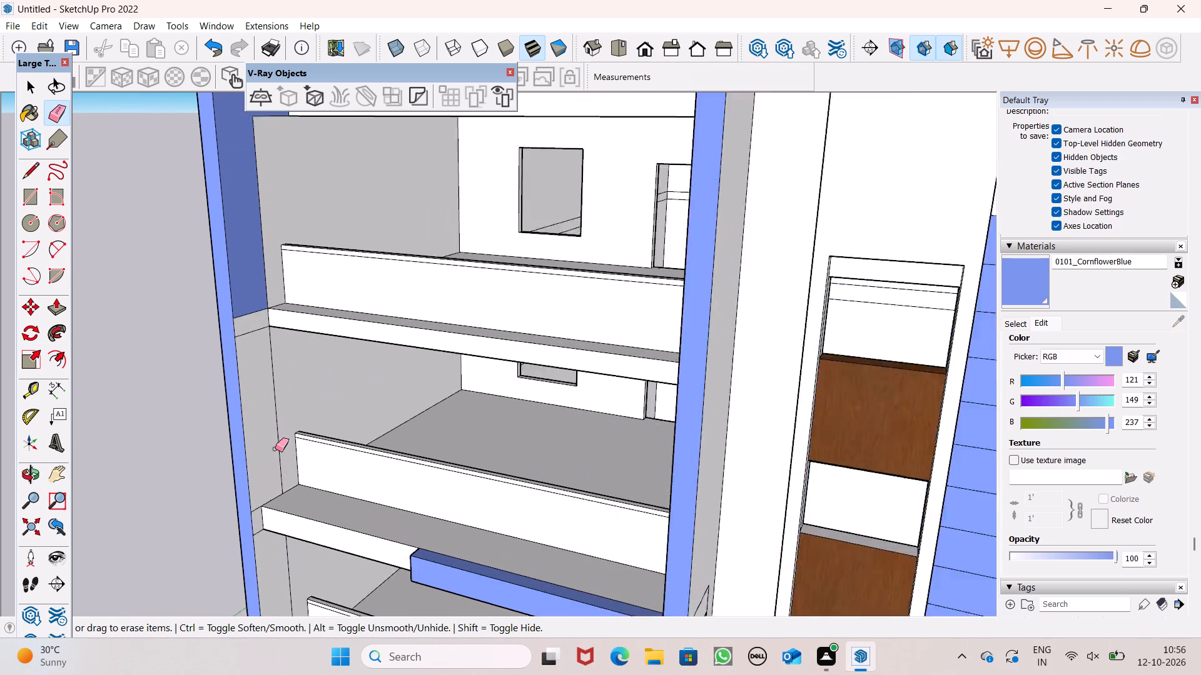
{"action": "scroll", "coordinate": [275, 449], "scroll_direction": "up", "scroll_amount": 3}
{"action": "left_click_drag", "start_coordinate": [286, 396], "coordinate": [271, 396]}
{"action": "left_click_drag", "start_coordinate": [243, 279], "coordinate": [244, 295]}
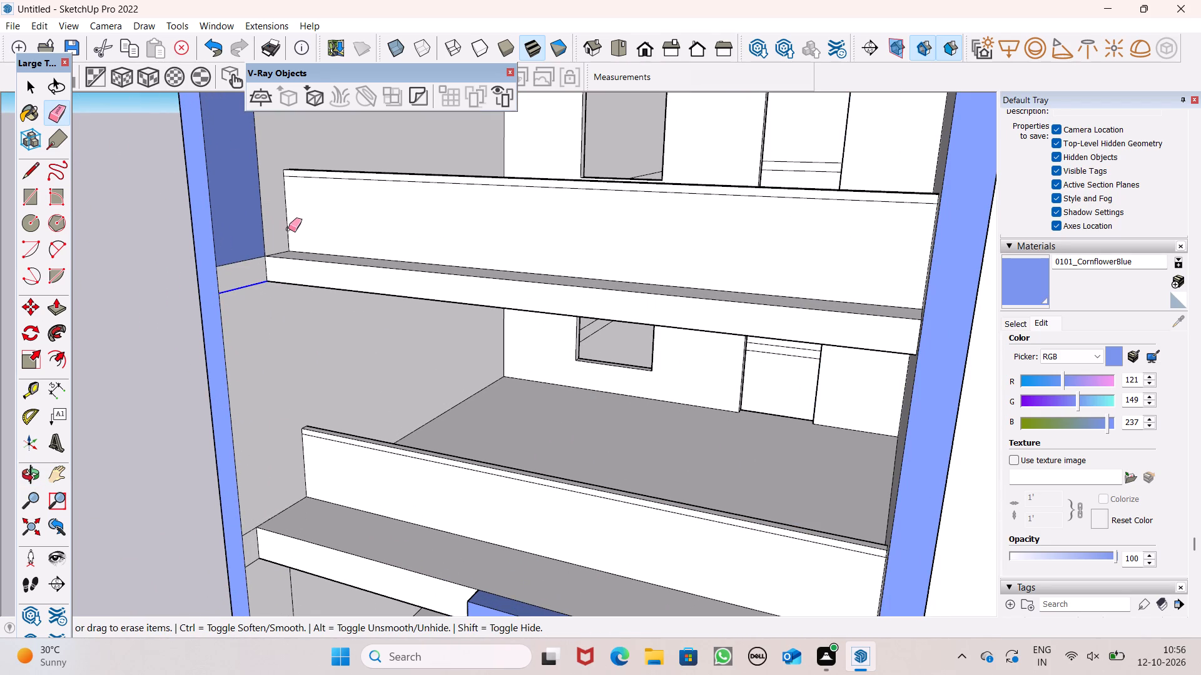
{"action": "left_click_drag", "start_coordinate": [255, 259], "coordinate": [252, 265]}
{"action": "left_click_drag", "start_coordinate": [271, 242], "coordinate": [258, 246]}
Erase the vertical seam below the third balcony slab and the short seams beside that slab on the frame's inner side wall.
{"action": "scroll", "coordinate": [288, 239], "scroll_direction": "down", "scroll_amount": 7}
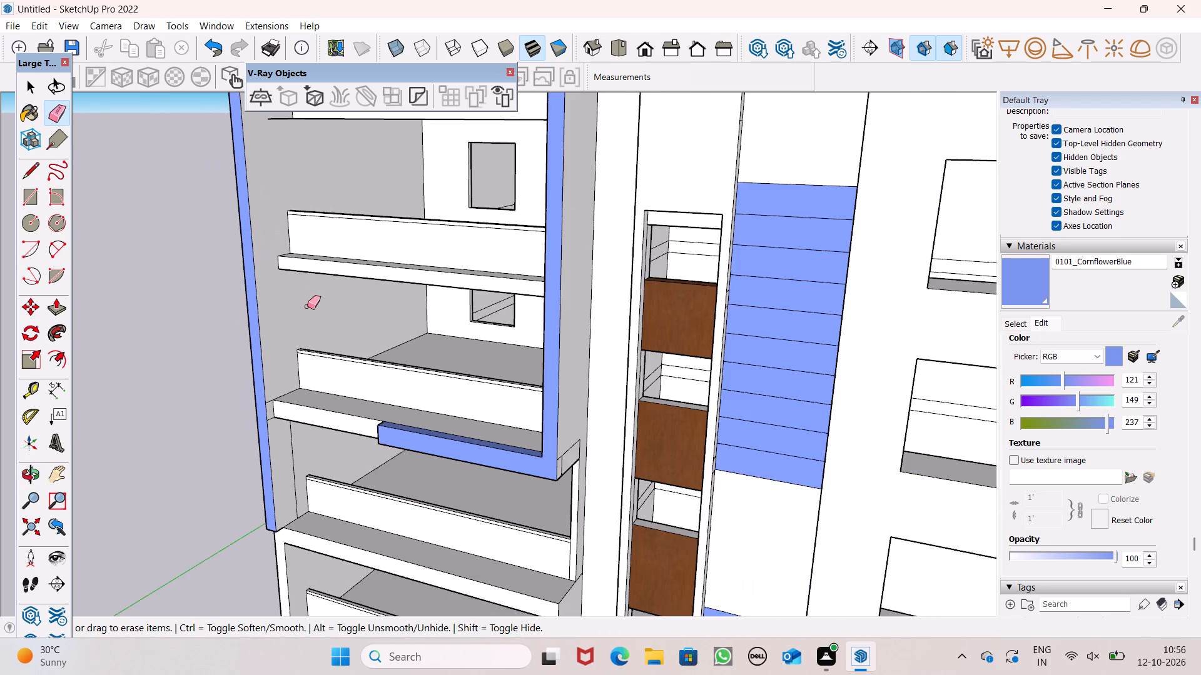
{"action": "scroll", "coordinate": [318, 305], "scroll_direction": "down", "scroll_amount": 6}
{"action": "scroll", "coordinate": [310, 225], "scroll_direction": "up", "scroll_amount": 6}
{"action": "scroll", "coordinate": [312, 231], "scroll_direction": "down", "scroll_amount": 5}
{"action": "scroll", "coordinate": [286, 434], "scroll_direction": "up", "scroll_amount": 6}
{"action": "left_click_drag", "start_coordinate": [323, 402], "coordinate": [303, 404]}
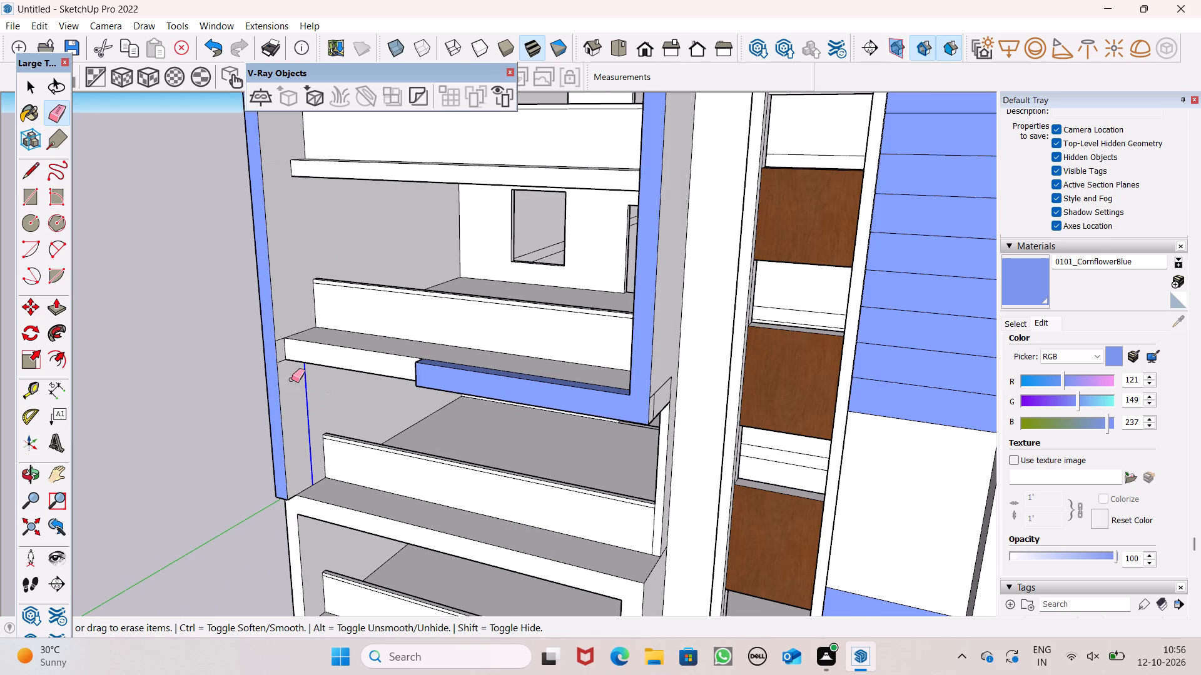
{"action": "scroll", "coordinate": [292, 367], "scroll_direction": "up", "scroll_amount": 9}
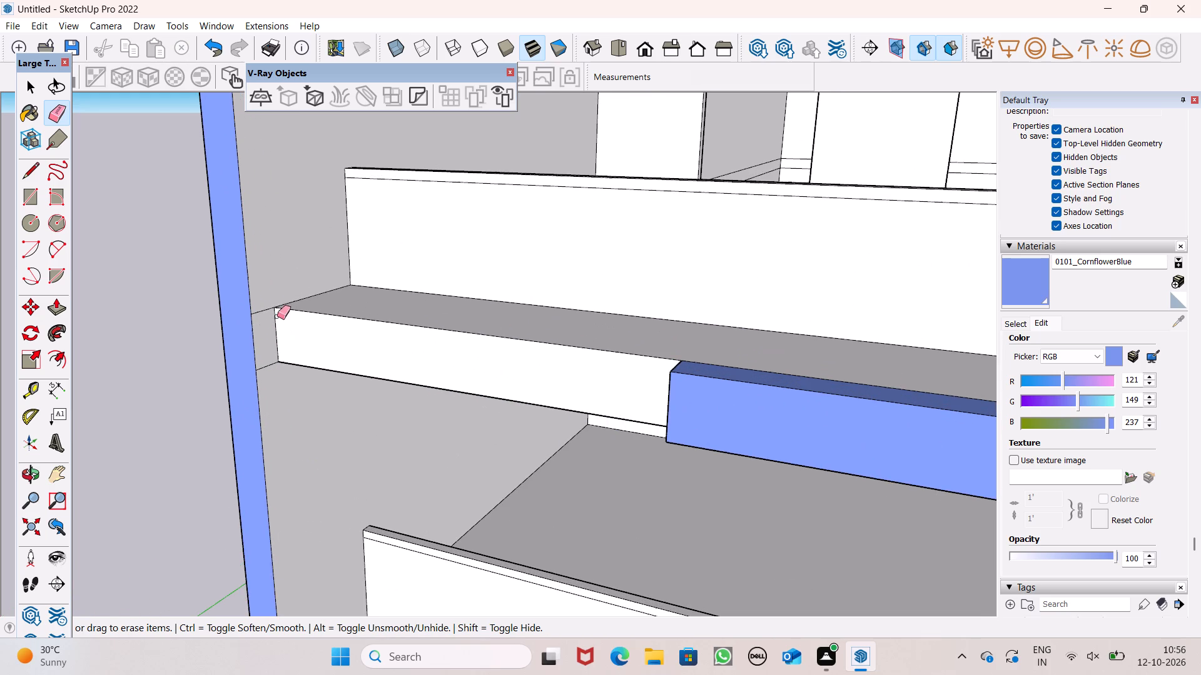
{"action": "left_click", "coordinate": [260, 310]}
{"action": "left_click_drag", "start_coordinate": [280, 374], "coordinate": [273, 361]}
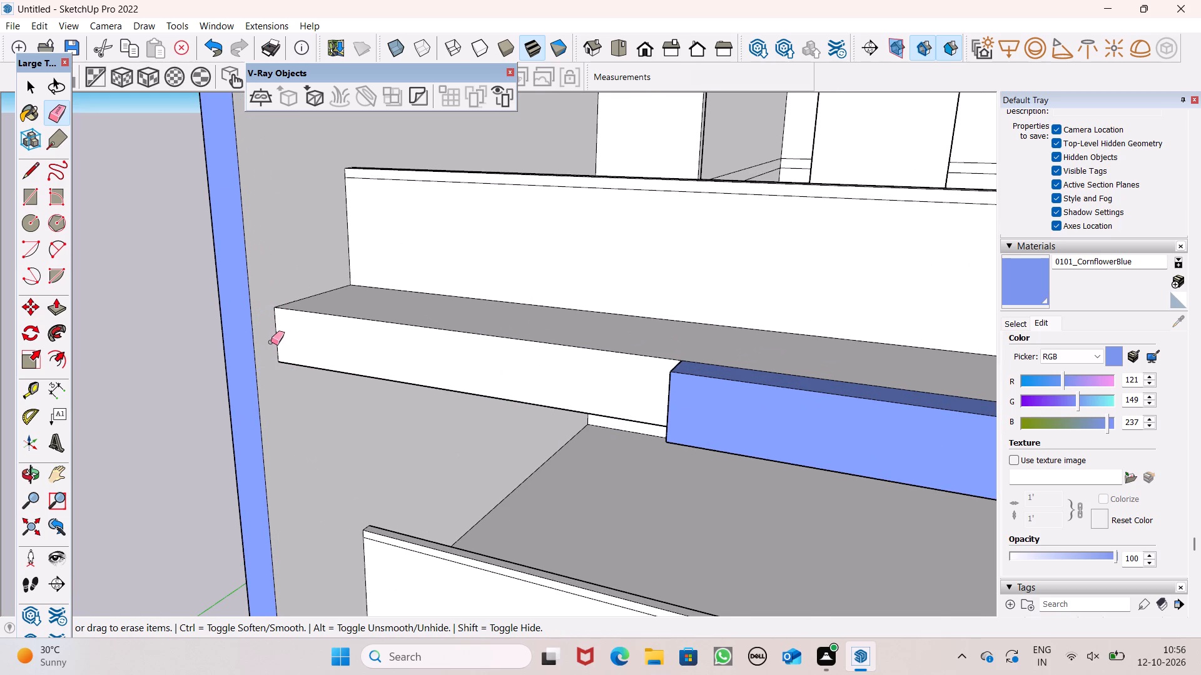
Paint the remaining unpainted part of the inner side wall, below the topmost balcony slab, with 0101_CornflowerBlue.
{"action": "scroll", "coordinate": [291, 342], "scroll_direction": "down", "scroll_amount": 19}
{"action": "middle_click_drag", "start_coordinate": [348, 357], "coordinate": [397, 371]}
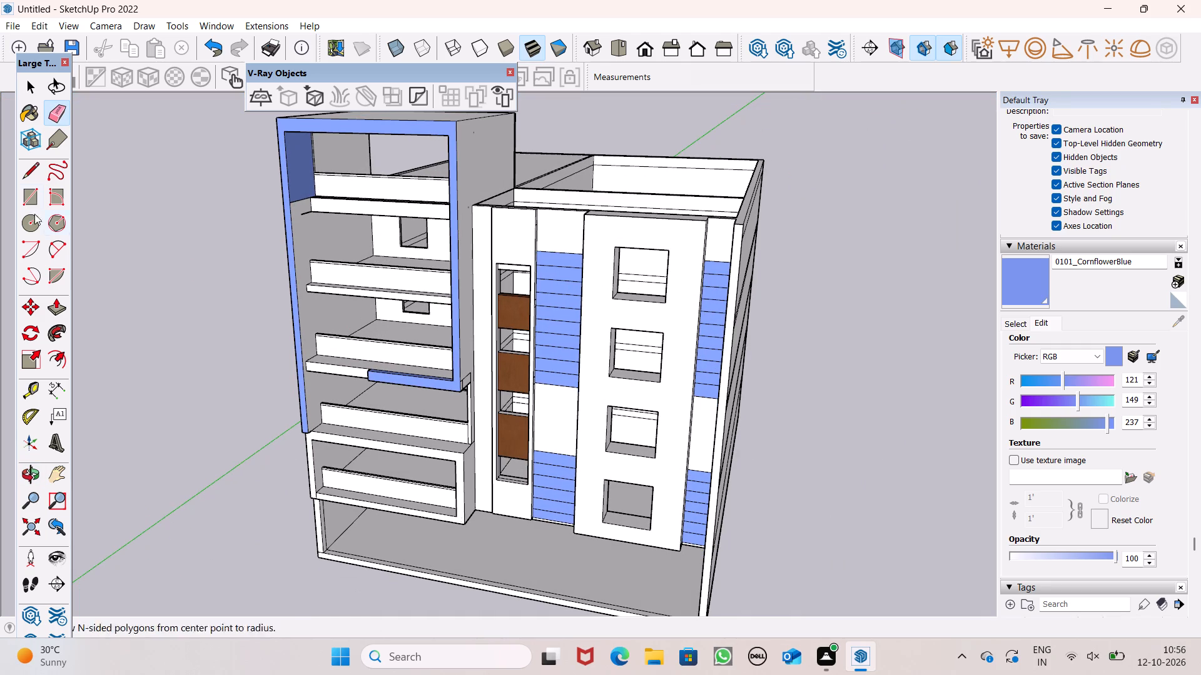
{"action": "left_click", "coordinate": [1020, 289]}
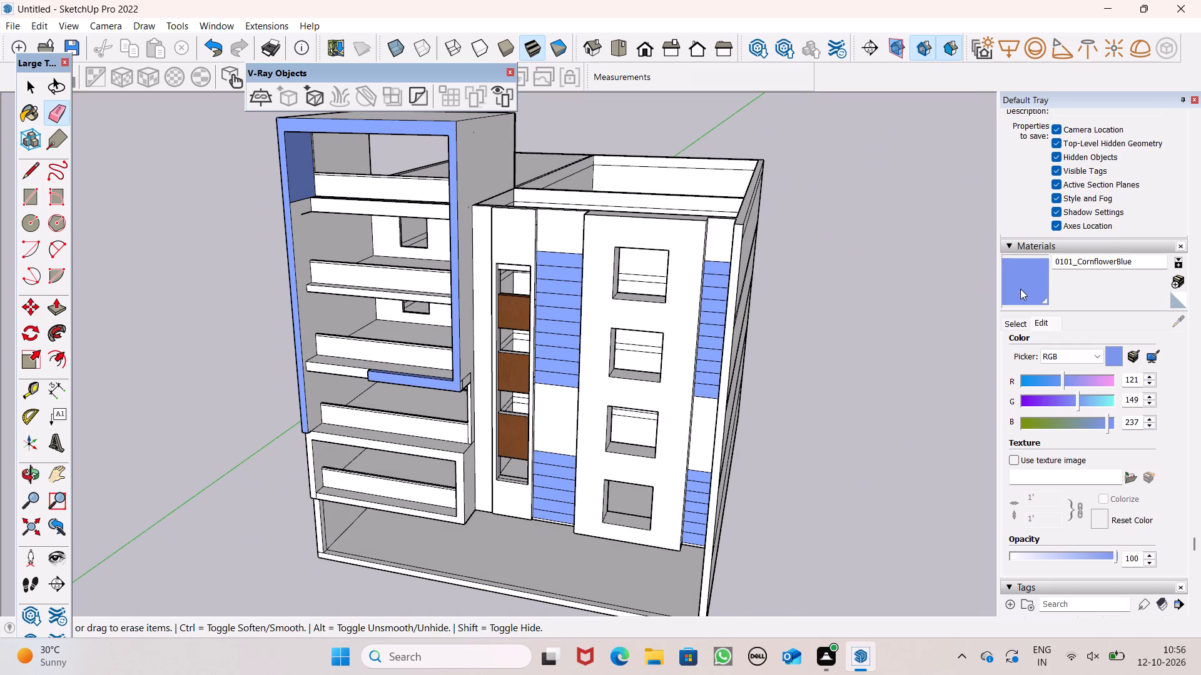
{"action": "scroll", "coordinate": [340, 239], "scroll_direction": "up", "scroll_amount": 6}
{"action": "left_click", "coordinate": [315, 233]}
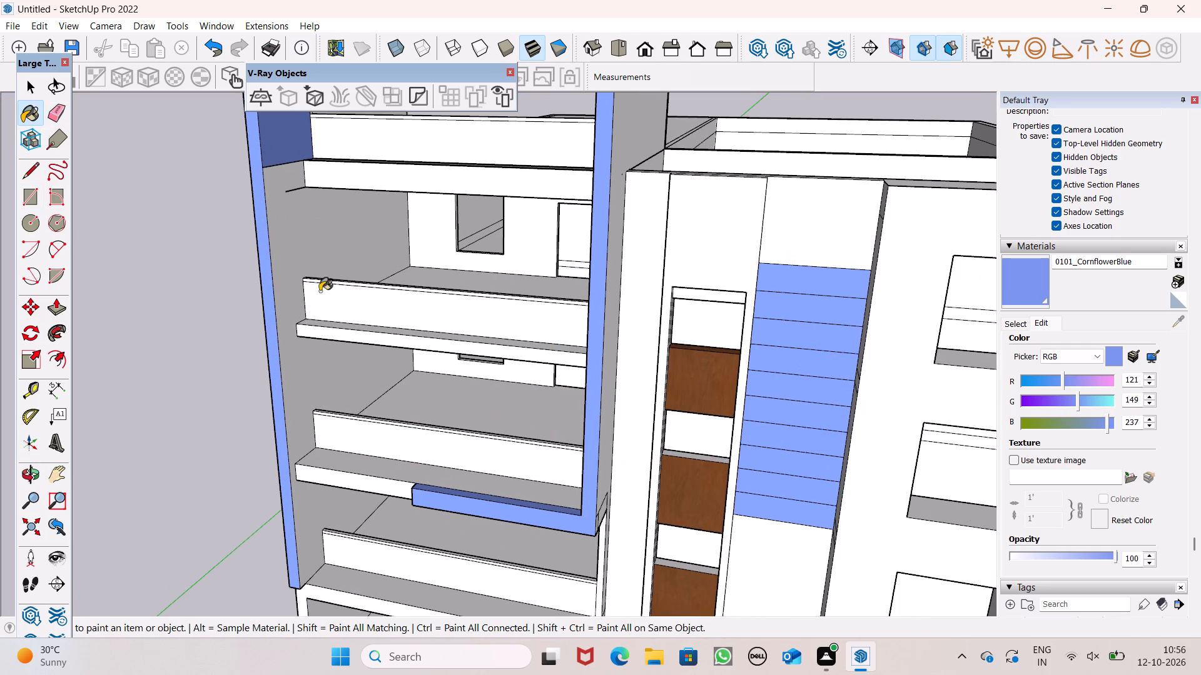
Examine the painted inner side wall and balcony slabs from several angles for missed faces.
{"action": "scroll", "coordinate": [342, 289], "scroll_direction": "down", "scroll_amount": 6}
{"action": "middle_click_drag", "start_coordinate": [360, 327], "coordinate": [415, 315]}
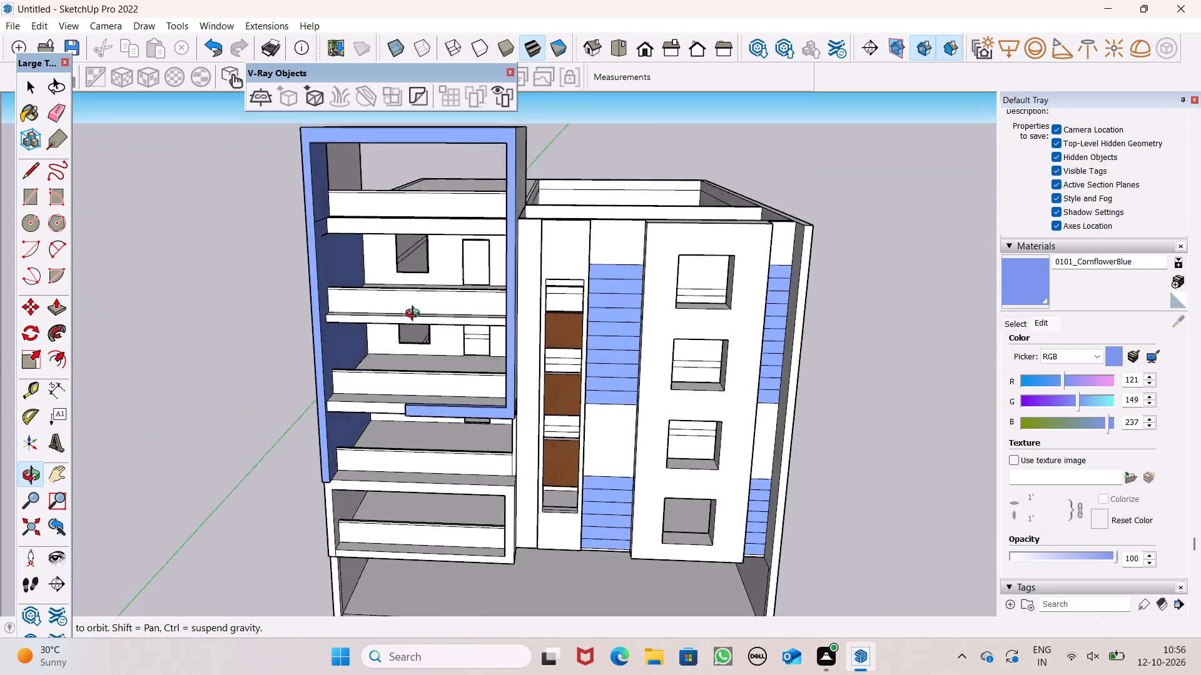
{"action": "middle_click_drag", "start_coordinate": [415, 315], "coordinate": [359, 282]}
{"action": "scroll", "coordinate": [323, 307], "scroll_direction": "up", "scroll_amount": 8}
{"action": "scroll", "coordinate": [390, 291], "scroll_direction": "down", "scroll_amount": 4}
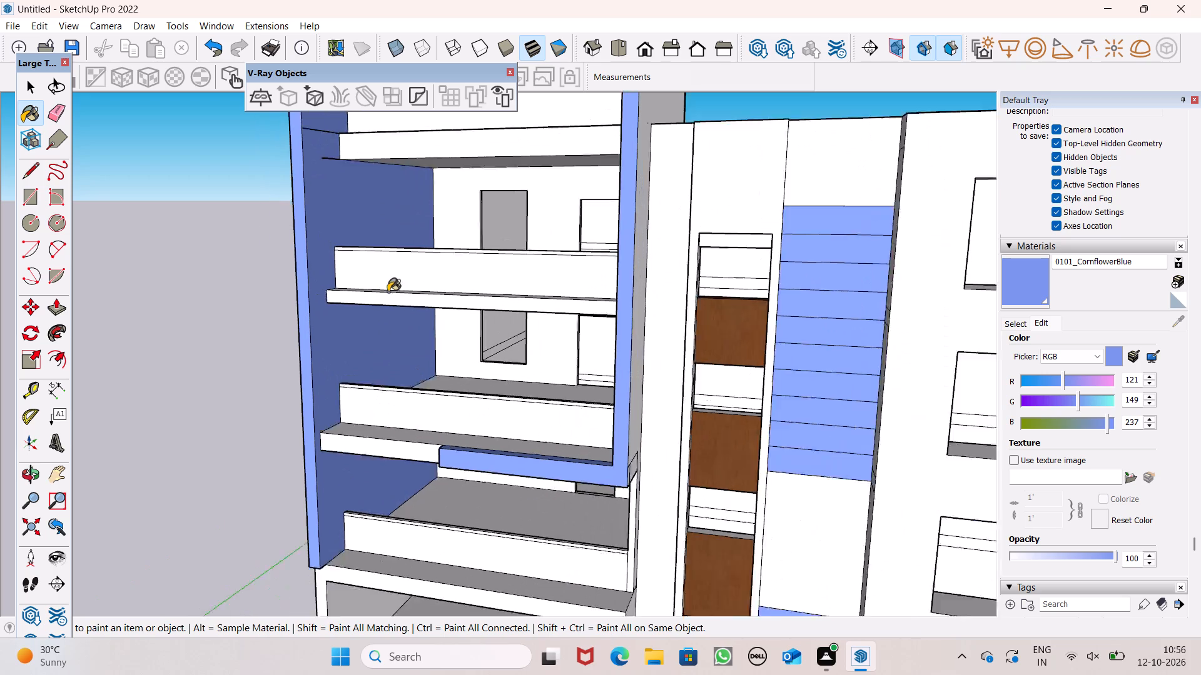
{"action": "scroll", "coordinate": [388, 292], "scroll_direction": "down", "scroll_amount": 1}
{"action": "scroll", "coordinate": [438, 436], "scroll_direction": "up", "scroll_amount": 1}
{"action": "middle_click_drag", "start_coordinate": [438, 436], "coordinate": [340, 471]}
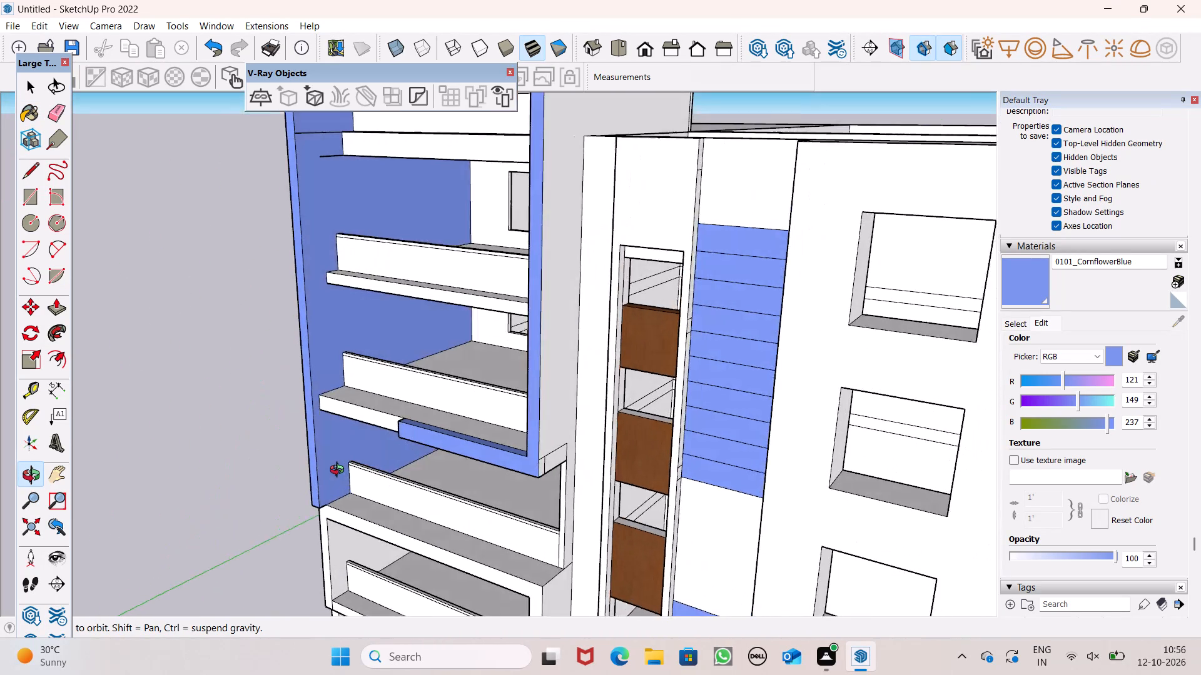
{"action": "middle_click_drag", "start_coordinate": [340, 471], "coordinate": [332, 468]}
{"action": "scroll", "coordinate": [353, 481], "scroll_direction": "up", "scroll_amount": 15}
{"action": "middle_click_drag", "start_coordinate": [386, 526], "coordinate": [529, 553]}
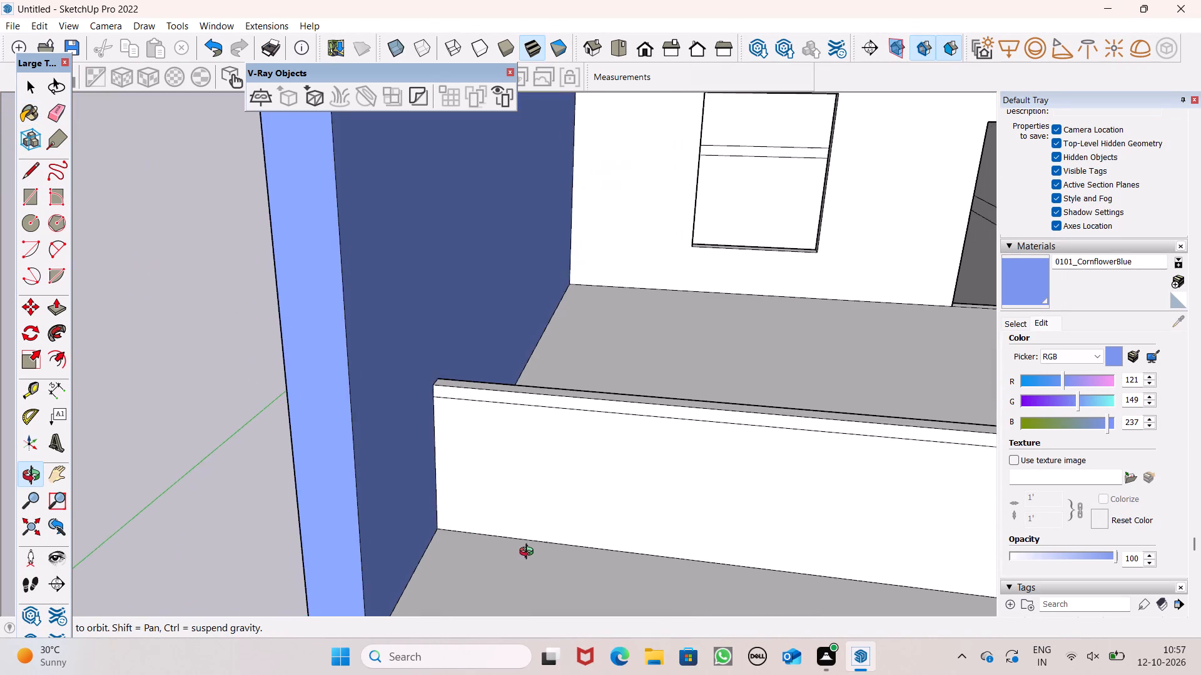
{"action": "middle_click_drag", "start_coordinate": [529, 553], "coordinate": [531, 547]}
{"action": "scroll", "coordinate": [470, 435], "scroll_direction": "down", "scroll_amount": 20}
{"action": "scroll", "coordinate": [470, 435], "scroll_direction": "down", "scroll_amount": 5}
Paint the balcony frame's opposite inner side wall, including its rear section above the topmost parapet, with 0101_CornflowerBlue.
{"action": "middle_click_drag", "start_coordinate": [541, 446], "coordinate": [550, 443]}
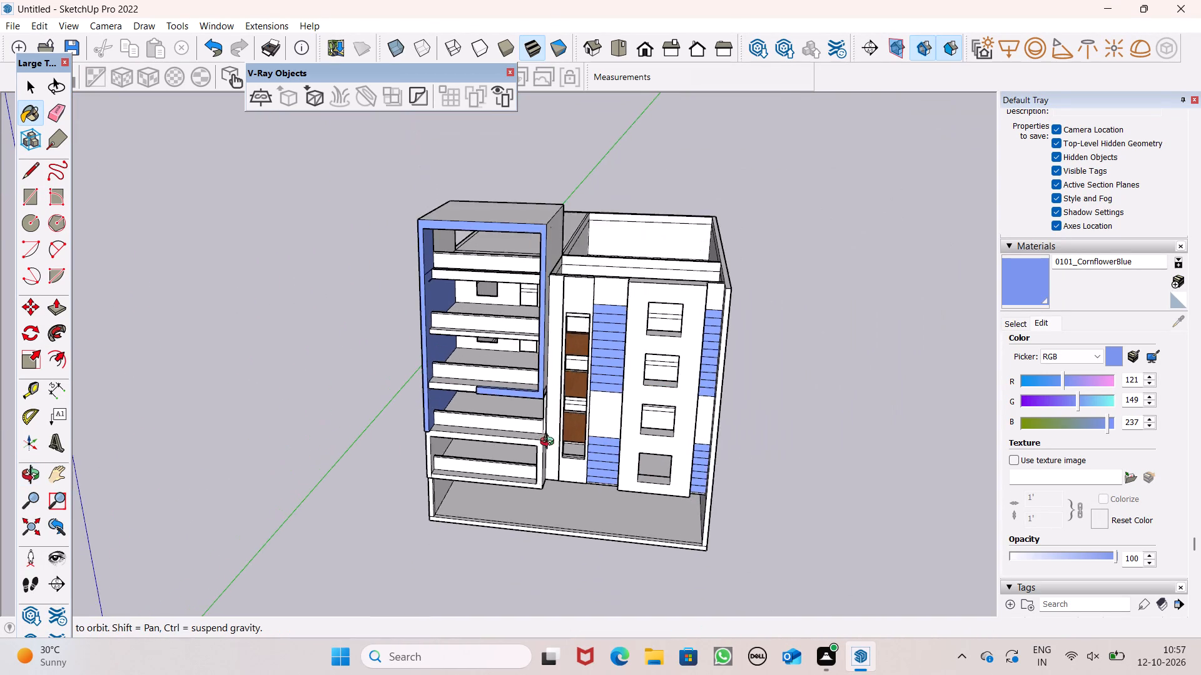
{"action": "middle_click_drag", "start_coordinate": [550, 443], "coordinate": [691, 380]}
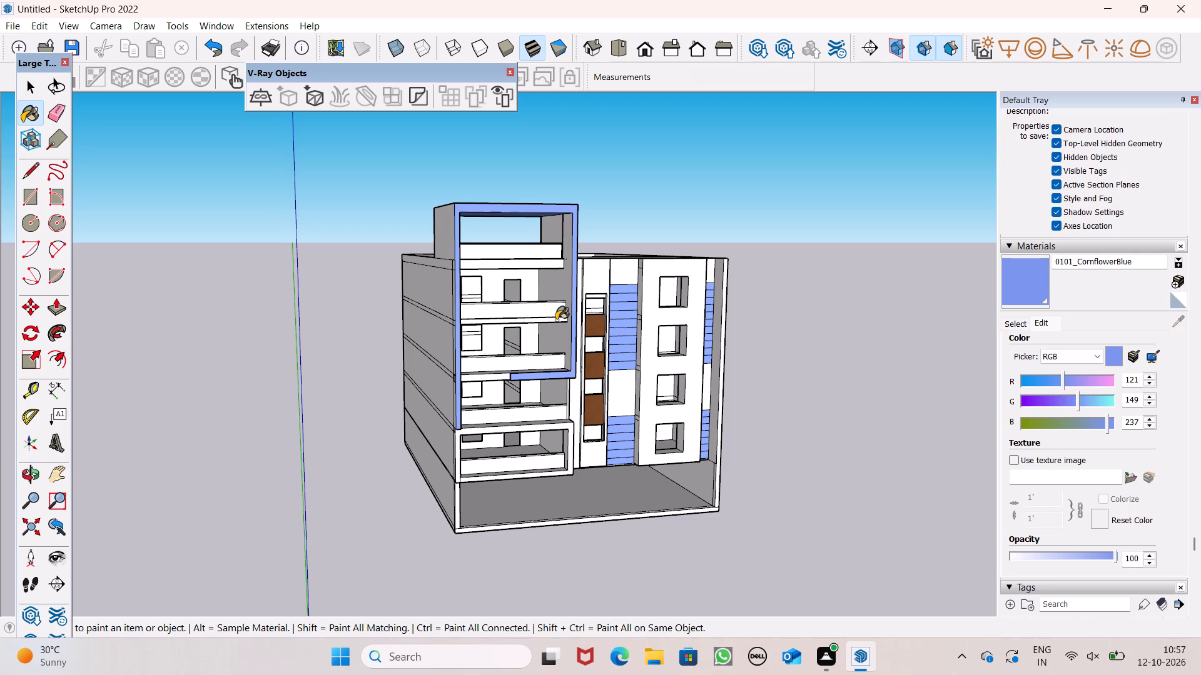
{"action": "scroll", "coordinate": [556, 320], "scroll_direction": "down", "scroll_amount": 3}
{"action": "middle_click_drag", "start_coordinate": [572, 354], "coordinate": [502, 452]}
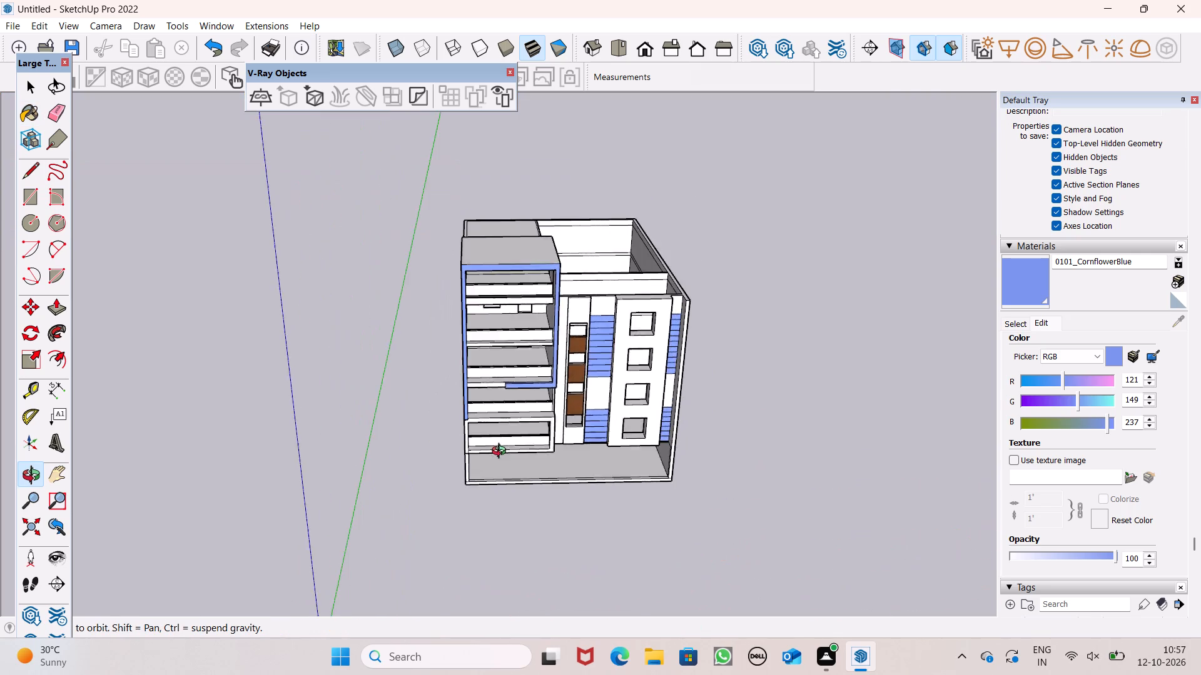
{"action": "middle_click_drag", "start_coordinate": [502, 452], "coordinate": [492, 414]}
{"action": "scroll", "coordinate": [518, 323], "scroll_direction": "up", "scroll_amount": 7}
{"action": "middle_click_drag", "start_coordinate": [583, 371], "coordinate": [642, 307]}
{"action": "left_click", "coordinate": [632, 279]}
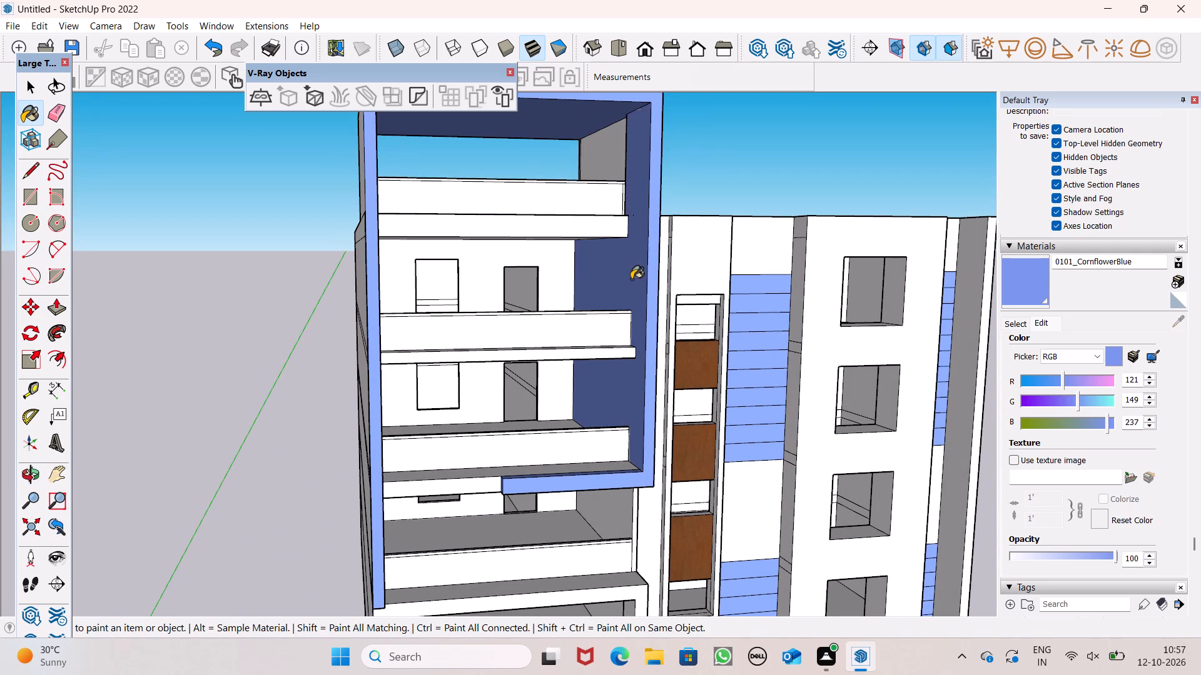
{"action": "left_click", "coordinate": [612, 147]}
Paint the rear section of the first inner side wall above the topmost parapet with 0101_CornflowerBlue.
{"action": "middle_click_drag", "start_coordinate": [636, 222], "coordinate": [557, 297]}
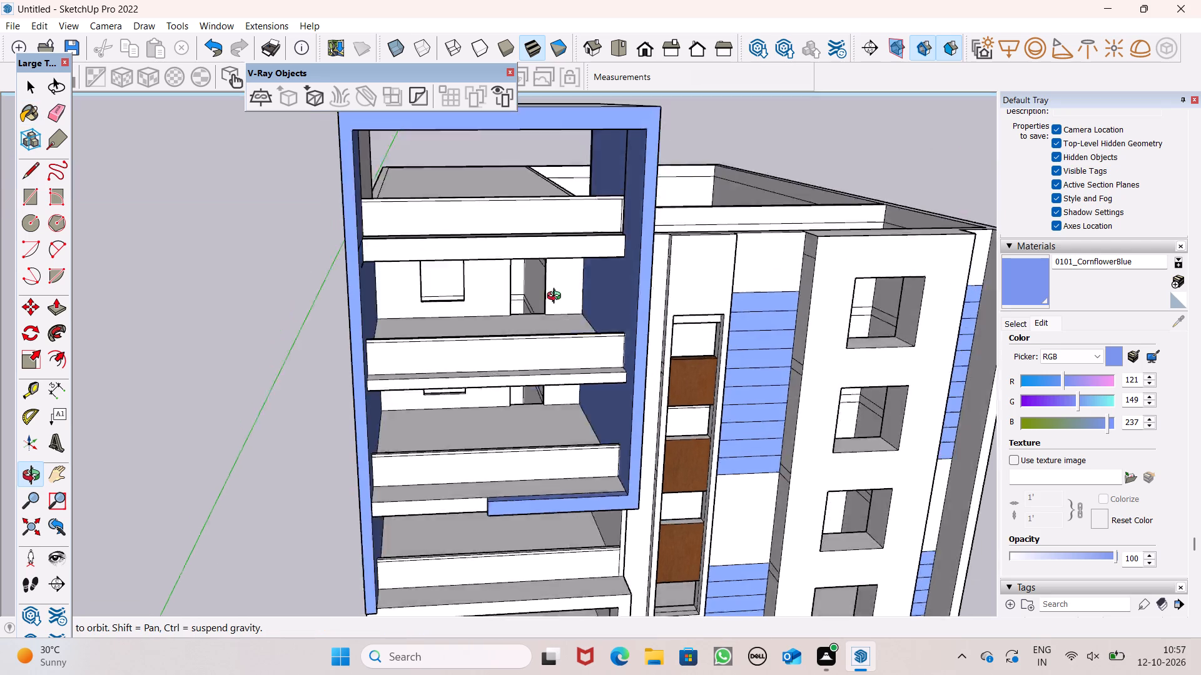
{"action": "middle_click_drag", "start_coordinate": [557, 297], "coordinate": [462, 276]}
{"action": "left_click", "coordinate": [368, 159]}
Examine the balcony frame and front facade from both sides and from above for remaining unfinished faces.
{"action": "scroll", "coordinate": [394, 244], "scroll_direction": "down", "scroll_amount": 2}
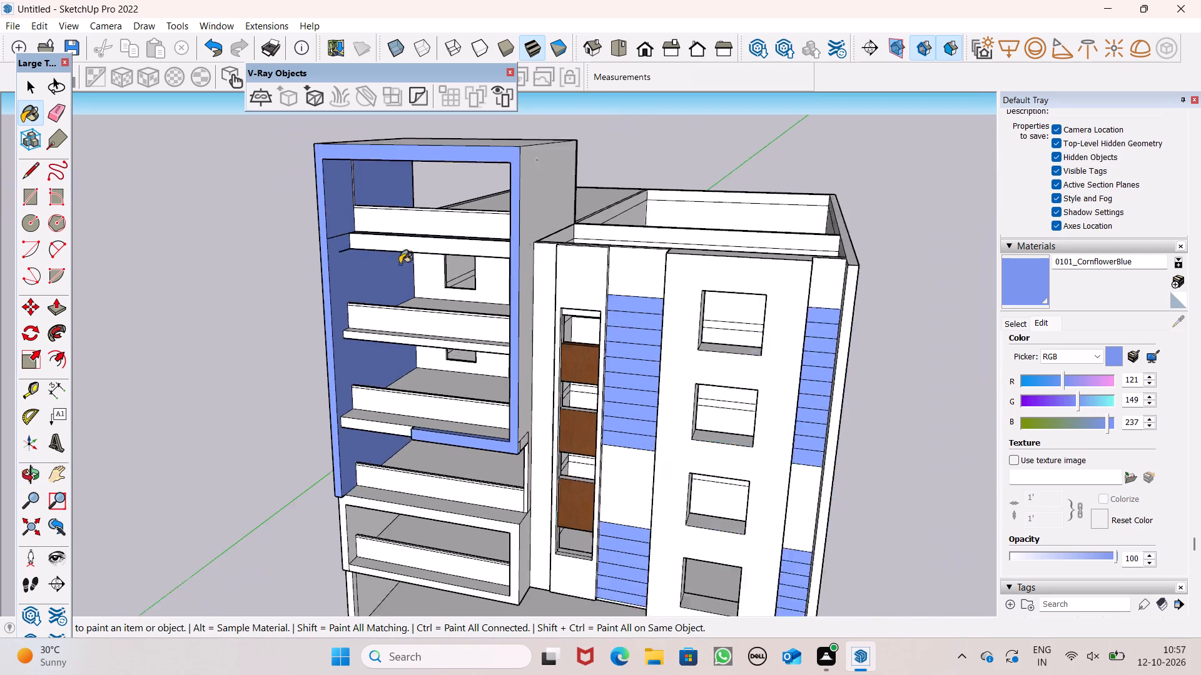
{"action": "scroll", "coordinate": [400, 264], "scroll_direction": "down", "scroll_amount": 2}
{"action": "middle_click_drag", "start_coordinate": [454, 336], "coordinate": [622, 254]}
{"action": "middle_click_drag", "start_coordinate": [514, 398], "coordinate": [559, 482]}
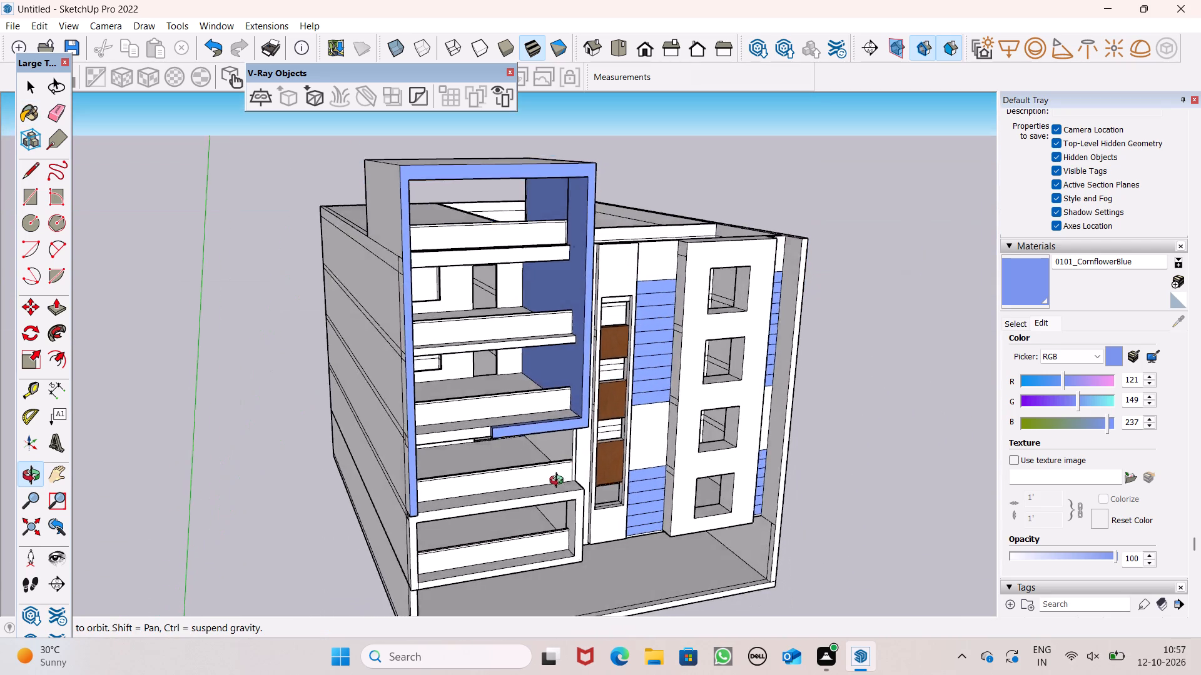
{"action": "middle_click_drag", "start_coordinate": [559, 482], "coordinate": [515, 513]}
{"action": "scroll", "coordinate": [514, 492], "scroll_direction": "up", "scroll_amount": 1}
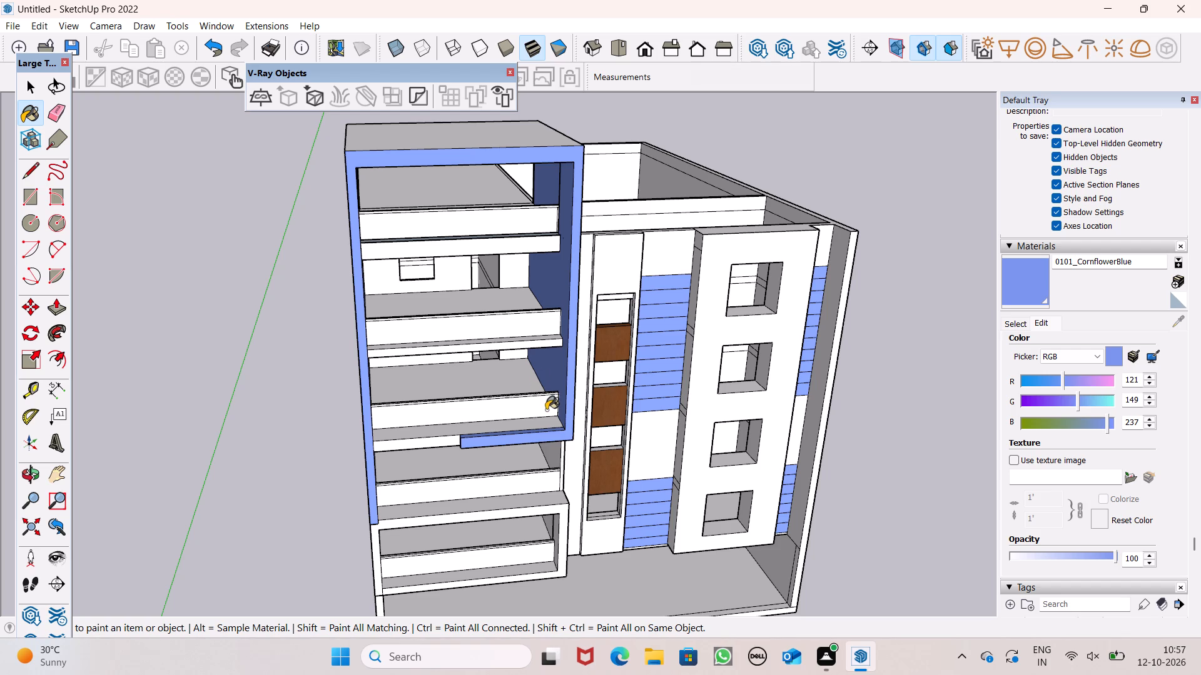
{"action": "key", "text": "space"}
{"action": "scroll", "coordinate": [542, 436], "scroll_direction": "down", "scroll_amount": 3}
{"action": "middle_click_drag", "start_coordinate": [595, 524], "coordinate": [649, 668]}
{"action": "scroll", "coordinate": [539, 422], "scroll_direction": "up", "scroll_amount": 4}
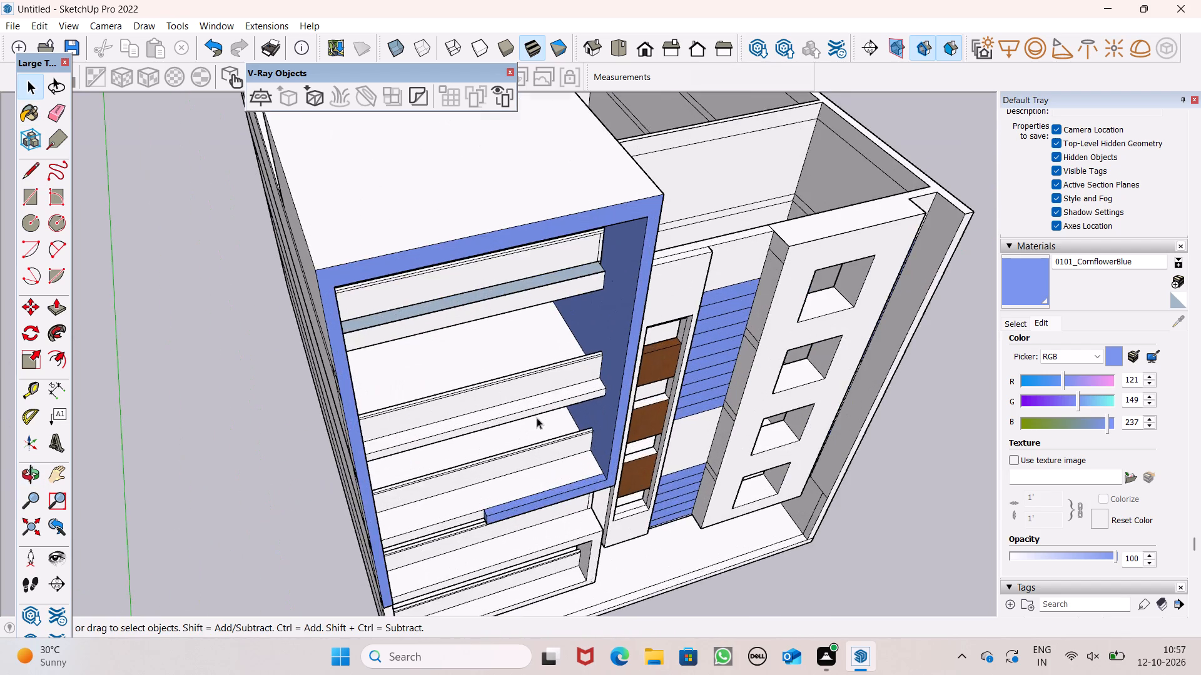
{"action": "scroll", "coordinate": [537, 417], "scroll_direction": "up", "scroll_amount": 1}
{"action": "scroll", "coordinate": [535, 392], "scroll_direction": "down", "scroll_amount": 6}
Erase the topmost pair of horizontal seams and the adjoining small rectangle's edges near the front corner of the building's outer side wall.
{"action": "middle_click_drag", "start_coordinate": [520, 452], "coordinate": [901, 281]}
{"action": "scroll", "coordinate": [724, 364], "scroll_direction": "up", "scroll_amount": 2}
{"action": "scroll", "coordinate": [580, 261], "scroll_direction": "up", "scroll_amount": 5}
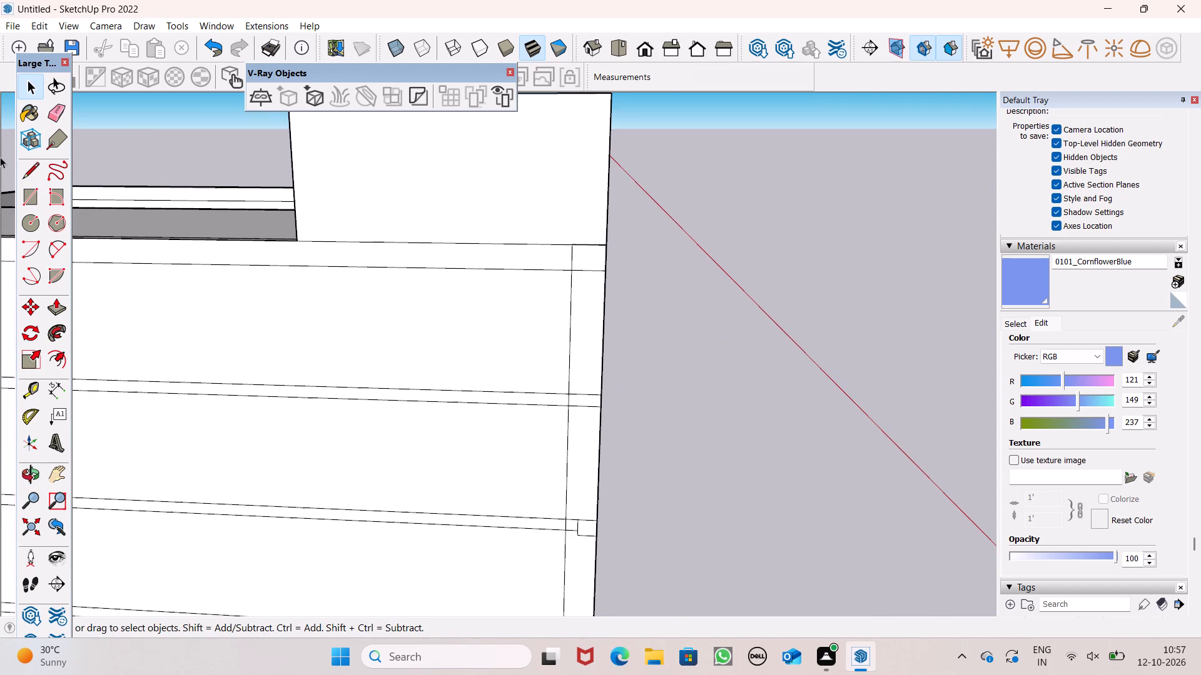
{"action": "left_click", "coordinate": [67, 109]}
{"action": "left_click_drag", "start_coordinate": [467, 221], "coordinate": [474, 269]}
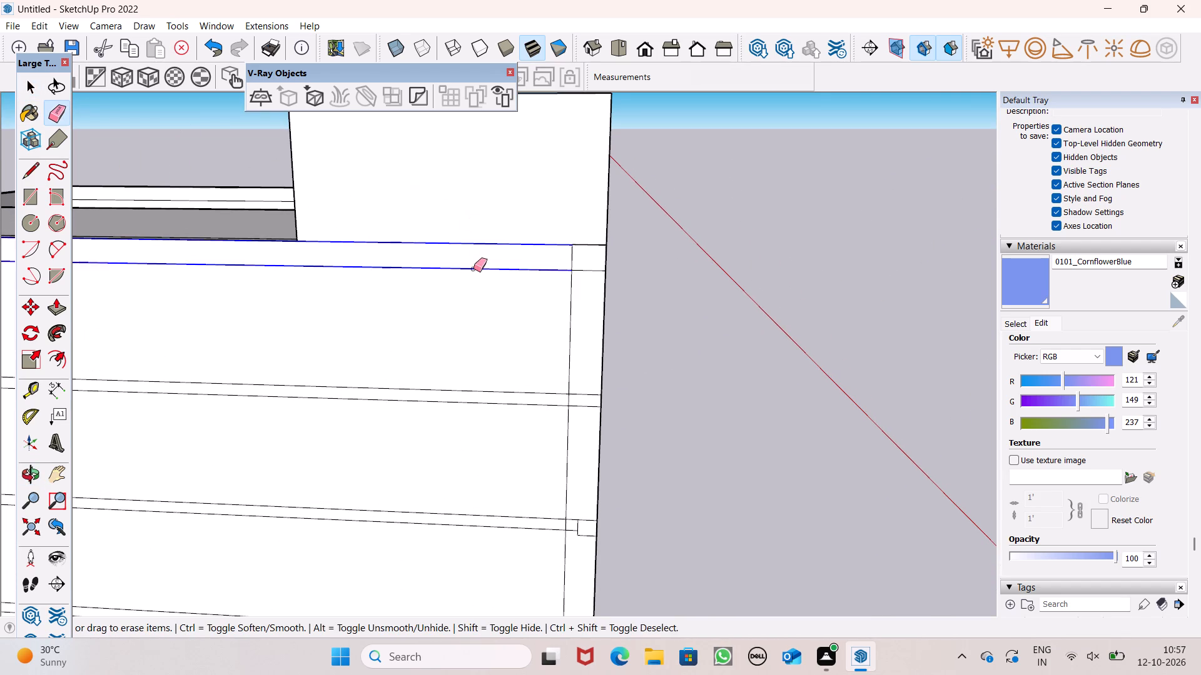
{"action": "left_click_drag", "start_coordinate": [474, 269], "coordinate": [473, 272]}
{"action": "left_click_drag", "start_coordinate": [592, 236], "coordinate": [564, 248]}
{"action": "left_click_drag", "start_coordinate": [569, 236], "coordinate": [586, 272]}
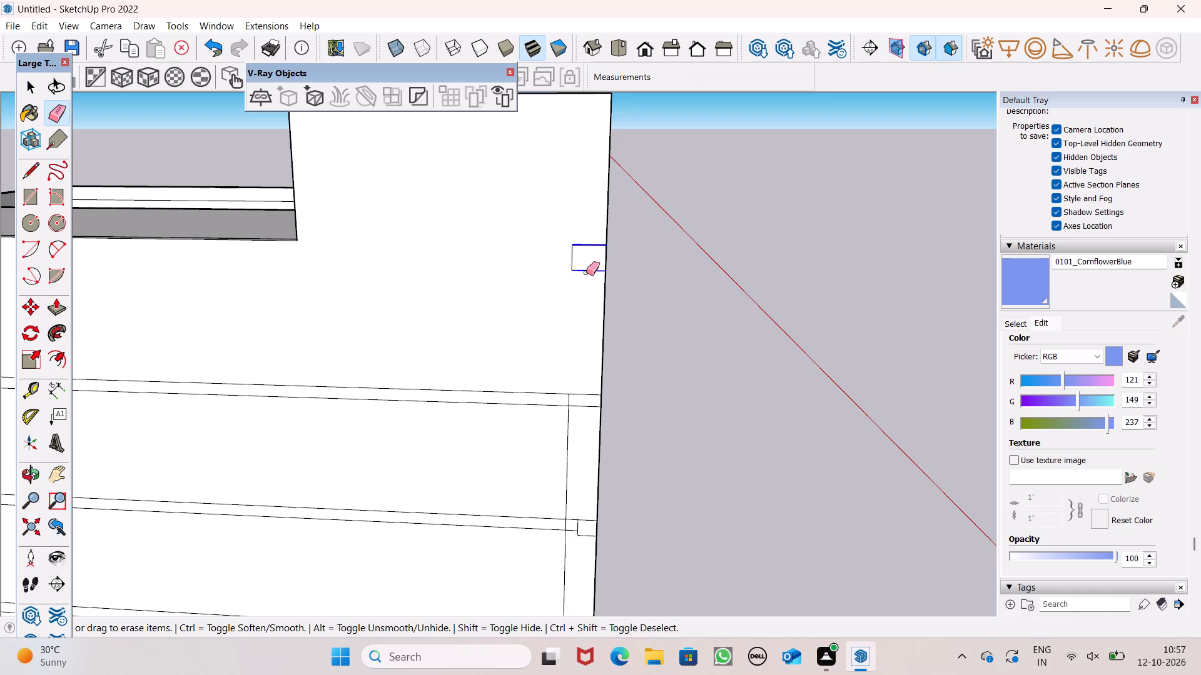
{"action": "left_click_drag", "start_coordinate": [586, 272], "coordinate": [581, 257]}
{"action": "left_click_drag", "start_coordinate": [577, 251], "coordinate": [566, 261]}
Paint the narrow white vertical strip on the frame's inner side wall above the topmost parapet with 0101_CornflowerBlue.
{"action": "scroll", "coordinate": [554, 232], "scroll_direction": "down", "scroll_amount": 8}
{"action": "middle_click_drag", "start_coordinate": [593, 283], "coordinate": [57, 331]}
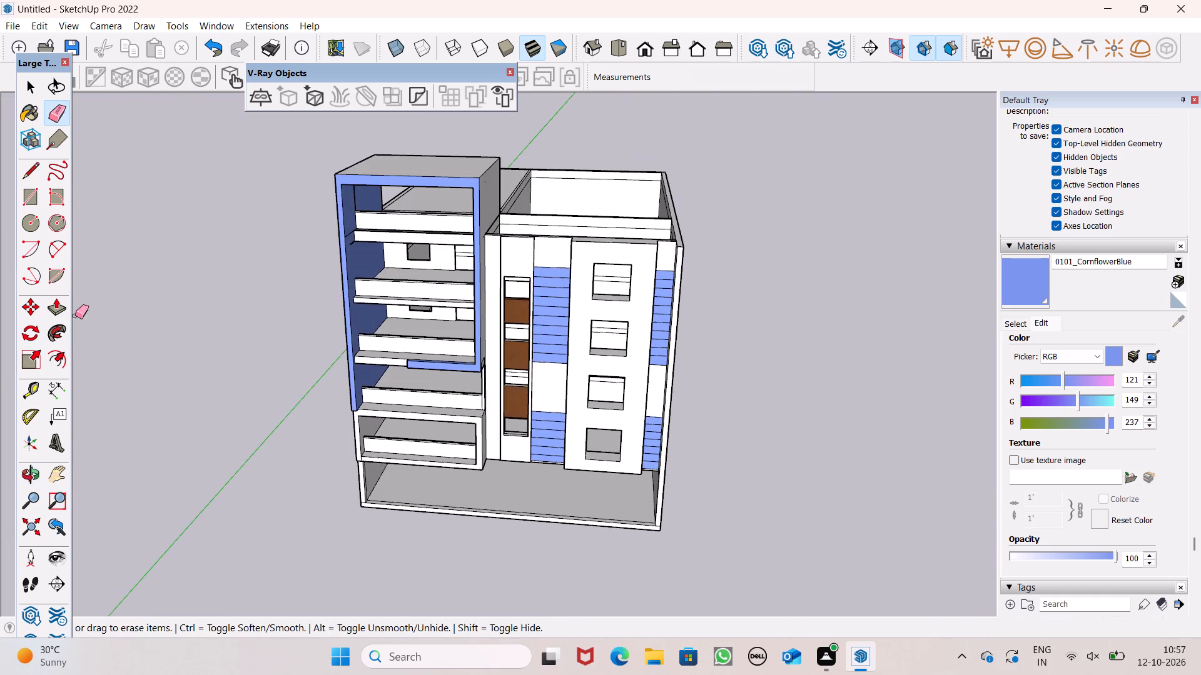
{"action": "scroll", "coordinate": [302, 260], "scroll_direction": "up", "scroll_amount": 6}
{"action": "middle_click_drag", "start_coordinate": [442, 203], "coordinate": [212, 216]}
{"action": "scroll", "coordinate": [215, 268], "scroll_direction": "up", "scroll_amount": 1}
{"action": "scroll", "coordinate": [412, 170], "scroll_direction": "up", "scroll_amount": 2}
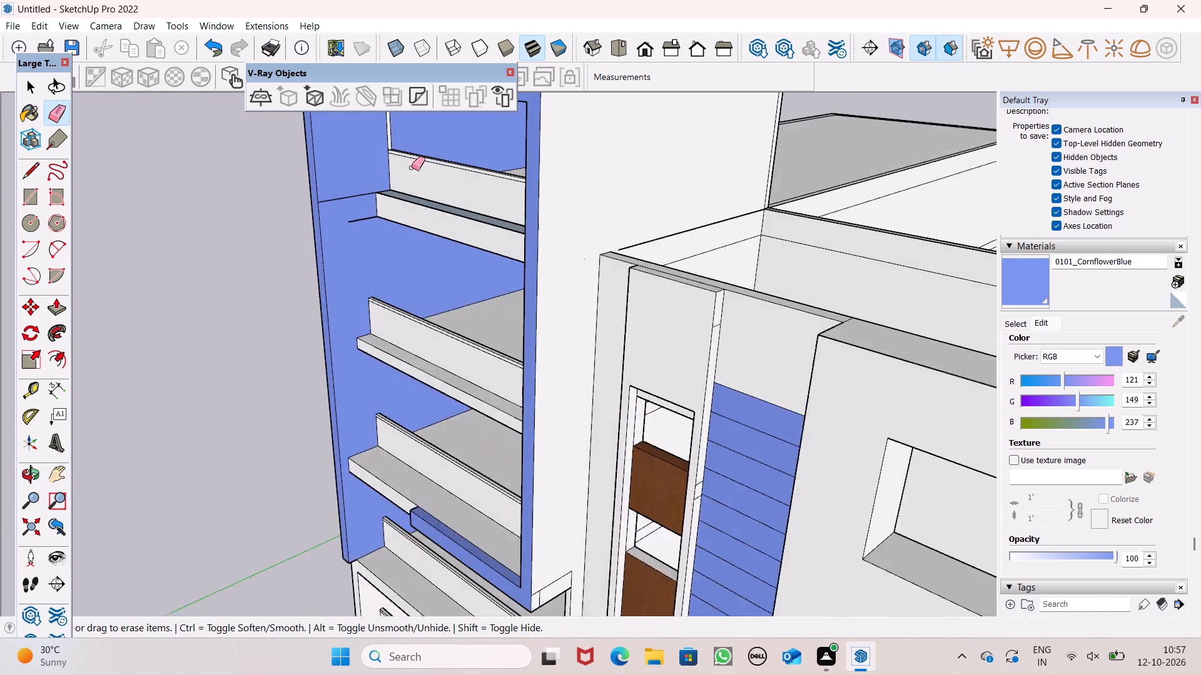
{"action": "scroll", "coordinate": [412, 167], "scroll_direction": "up", "scroll_amount": 5}
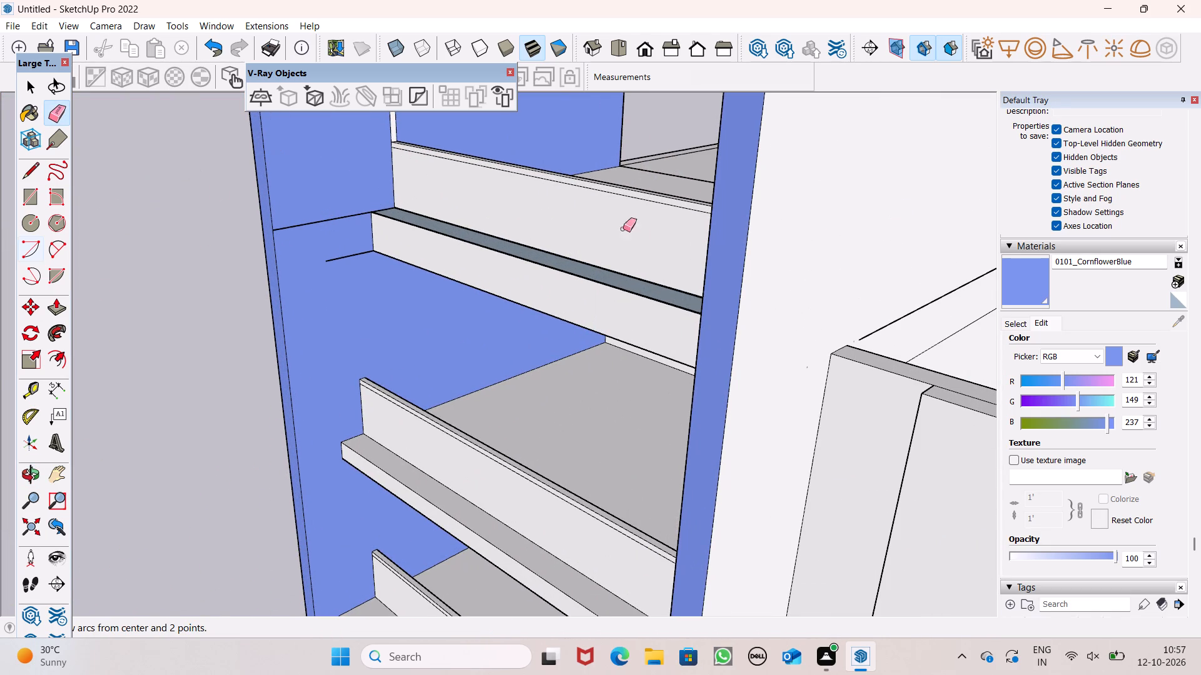
{"action": "left_click", "coordinate": [29, 118]}
{"action": "scroll", "coordinate": [398, 117], "scroll_direction": "up", "scroll_amount": 7}
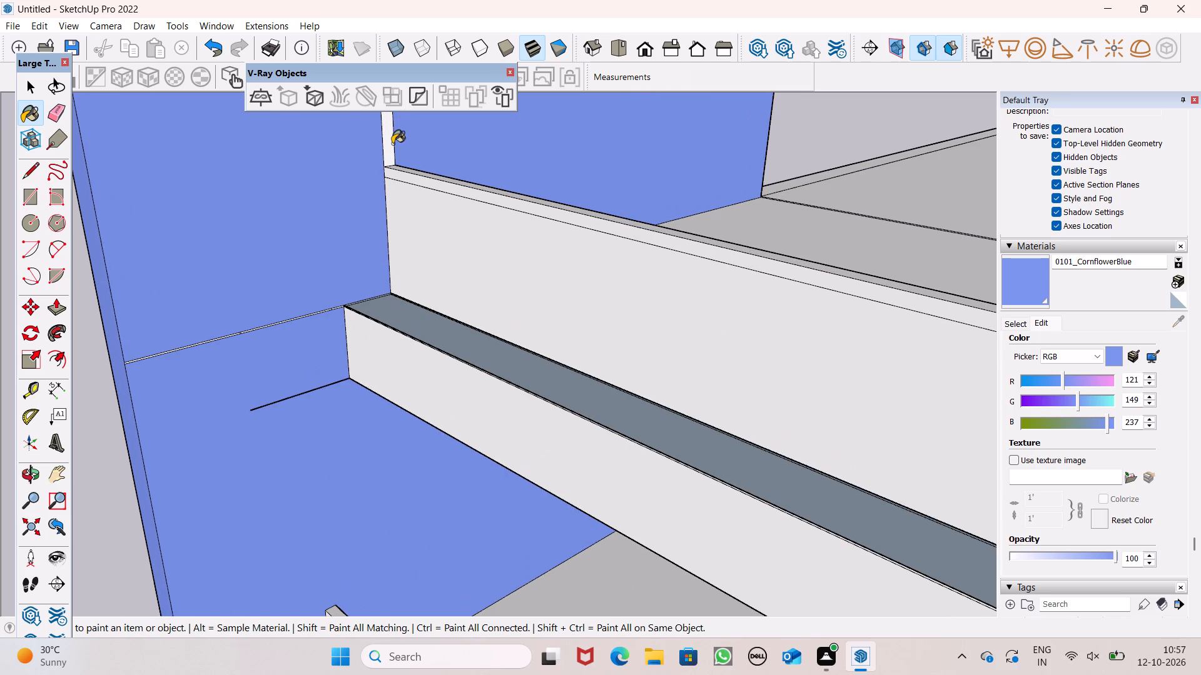
{"action": "left_click", "coordinate": [392, 145]}
Erase the two vertical seams bordering the narrow strip on the inner side wall above the topmost parapet.
{"action": "scroll", "coordinate": [405, 211], "scroll_direction": "down", "scroll_amount": 12}
{"action": "middle_click_drag", "start_coordinate": [386, 344], "coordinate": [421, 287]}
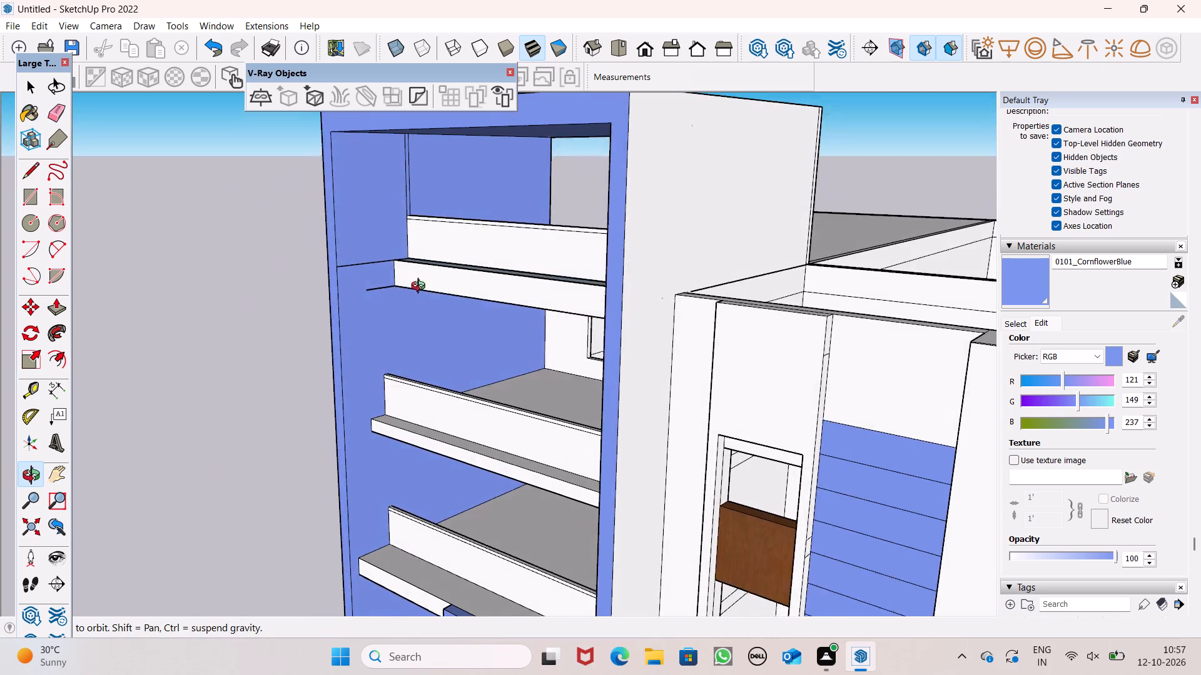
{"action": "middle_click_drag", "start_coordinate": [421, 287], "coordinate": [438, 255]}
{"action": "scroll", "coordinate": [410, 137], "scroll_direction": "up", "scroll_amount": 13}
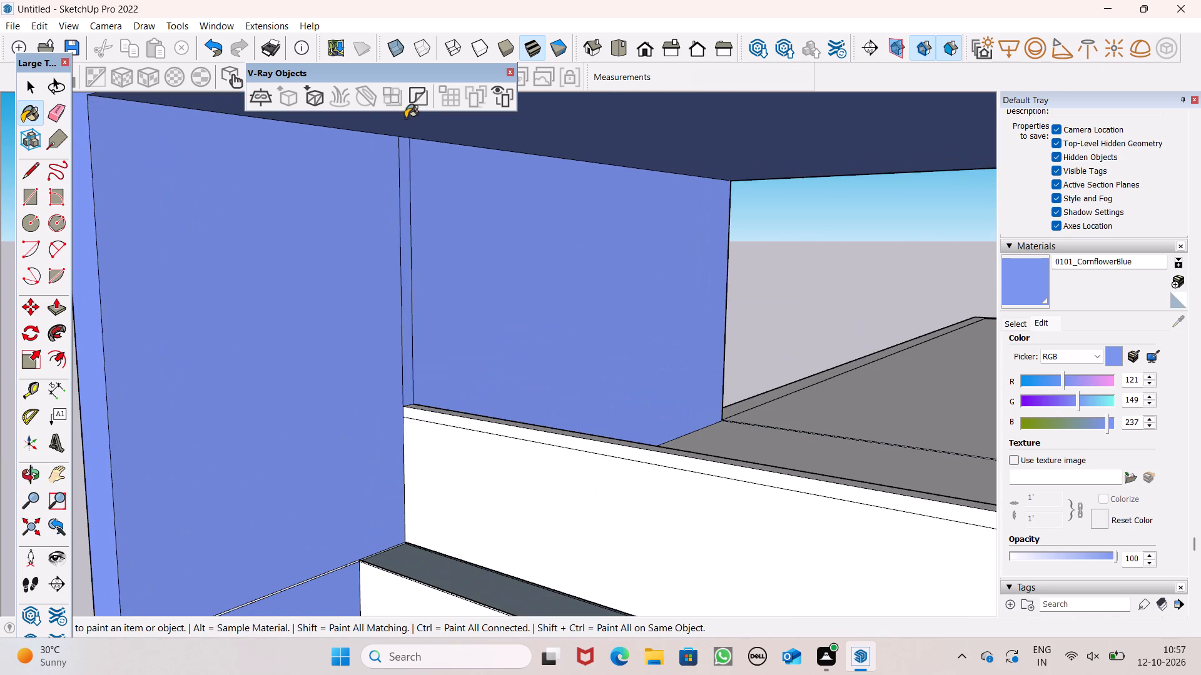
{"action": "left_click_drag", "start_coordinate": [51, 112], "coordinate": [61, 112]}
{"action": "left_click_drag", "start_coordinate": [405, 206], "coordinate": [406, 205]}
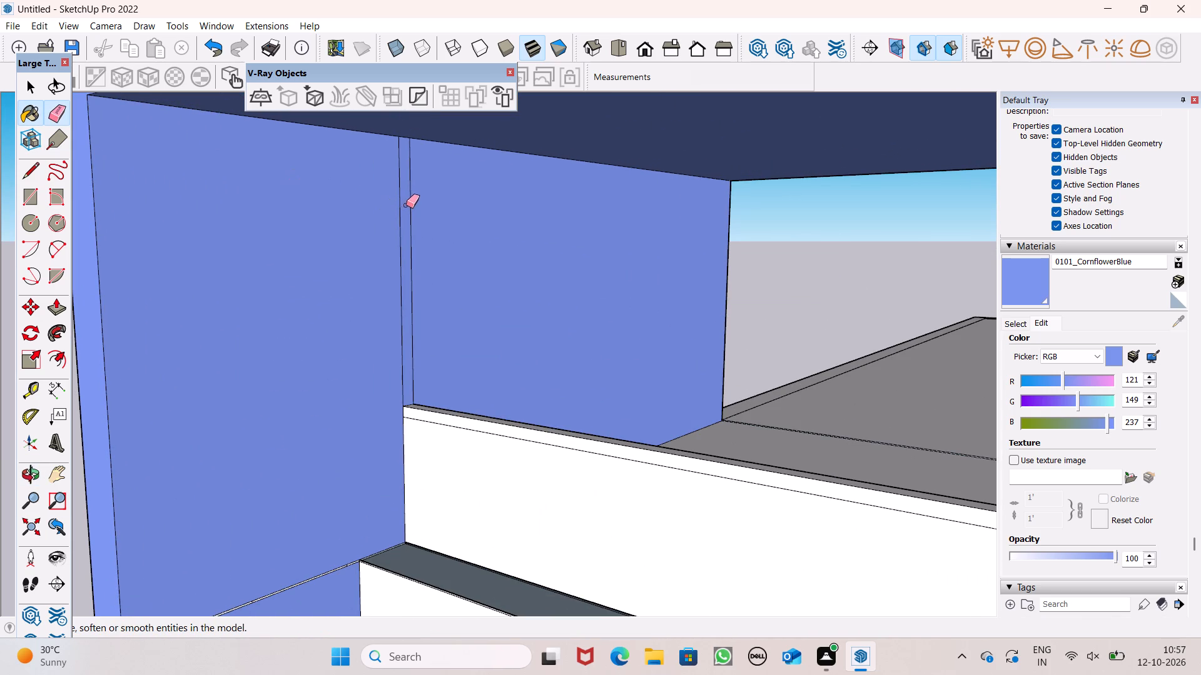
{"action": "left_click_drag", "start_coordinate": [406, 205], "coordinate": [394, 211]}
Erase the short cross seams within the thin white strip on the inner side wall beside the topmost balcony slab.
{"action": "scroll", "coordinate": [445, 217], "scroll_direction": "down", "scroll_amount": 6}
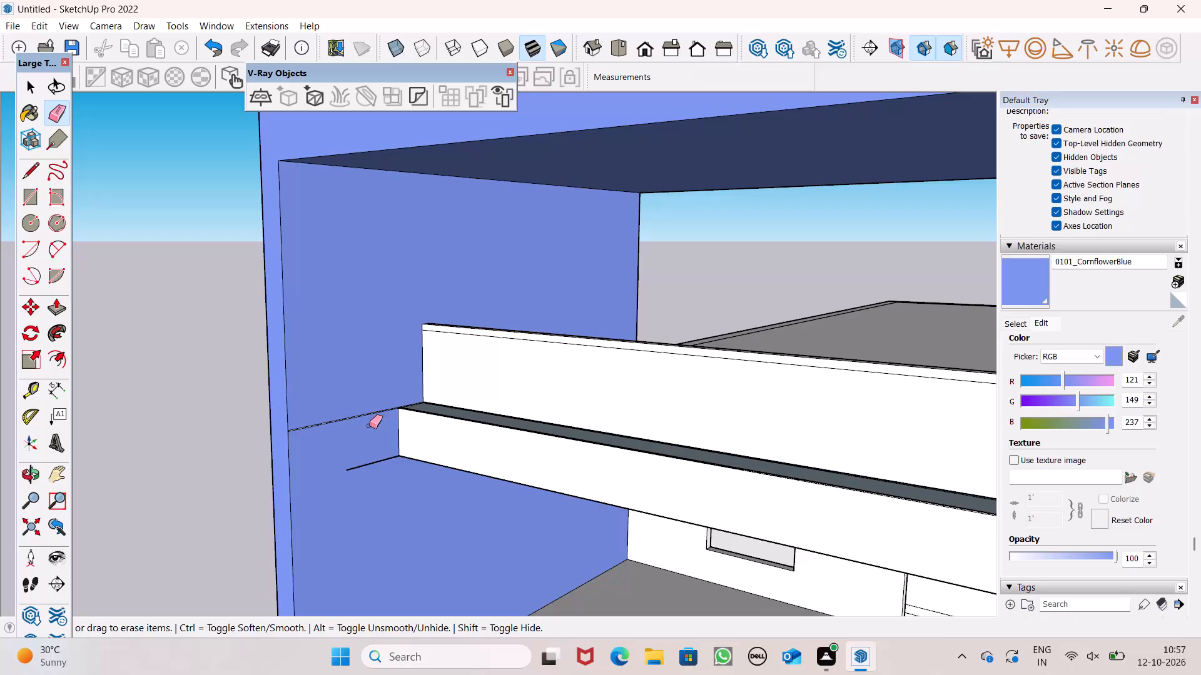
{"action": "scroll", "coordinate": [260, 487], "scroll_direction": "up", "scroll_amount": 8}
{"action": "scroll", "coordinate": [447, 330], "scroll_direction": "down", "scroll_amount": 4}
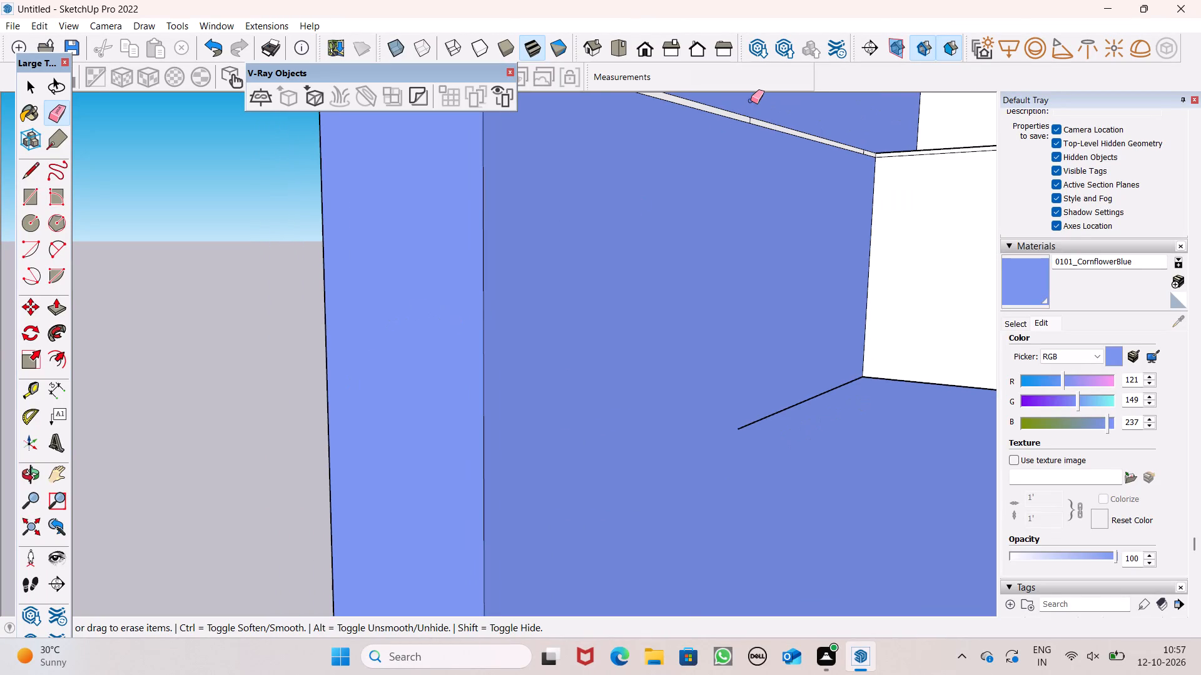
{"action": "scroll", "coordinate": [751, 101], "scroll_direction": "up", "scroll_amount": 13}
{"action": "left_click_drag", "start_coordinate": [727, 124], "coordinate": [738, 119]}
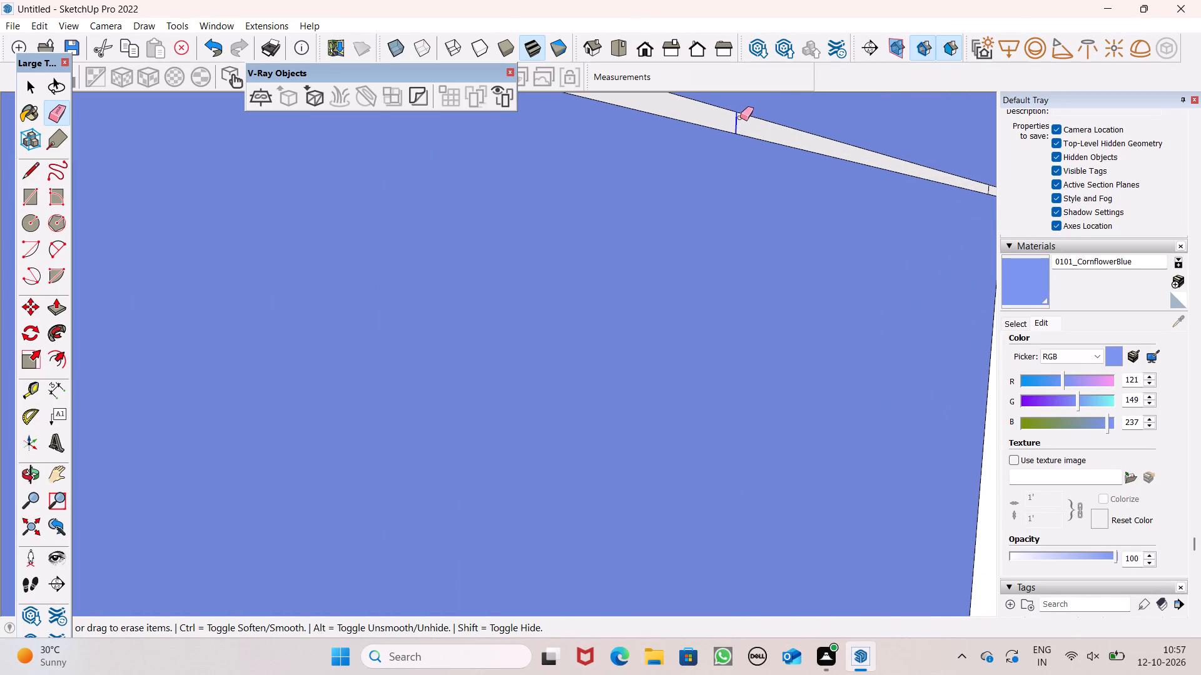
{"action": "scroll", "coordinate": [691, 212], "scroll_direction": "down", "scroll_amount": 7}
{"action": "scroll", "coordinate": [948, 185], "scroll_direction": "up", "scroll_amount": 6}
{"action": "scroll", "coordinate": [891, 232], "scroll_direction": "up", "scroll_amount": 7}
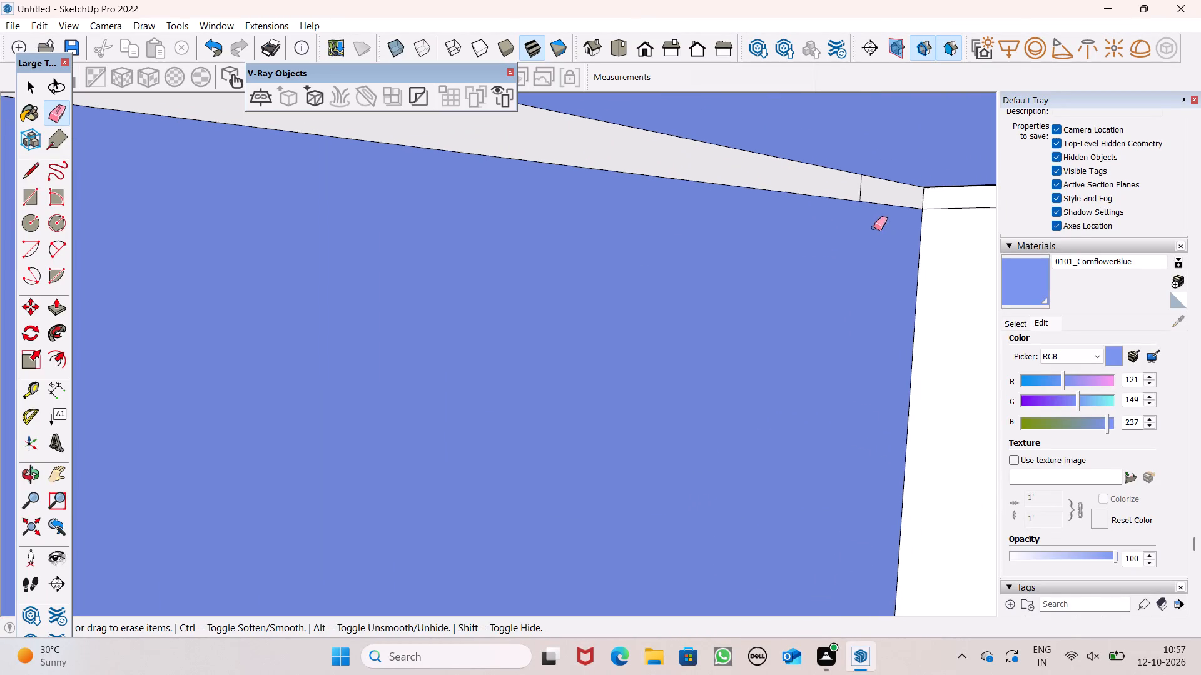
{"action": "left_click_drag", "start_coordinate": [854, 192], "coordinate": [871, 182]}
{"action": "scroll", "coordinate": [799, 173], "scroll_direction": "down", "scroll_amount": 13}
{"action": "scroll", "coordinate": [763, 222], "scroll_direction": "down", "scroll_amount": 6}
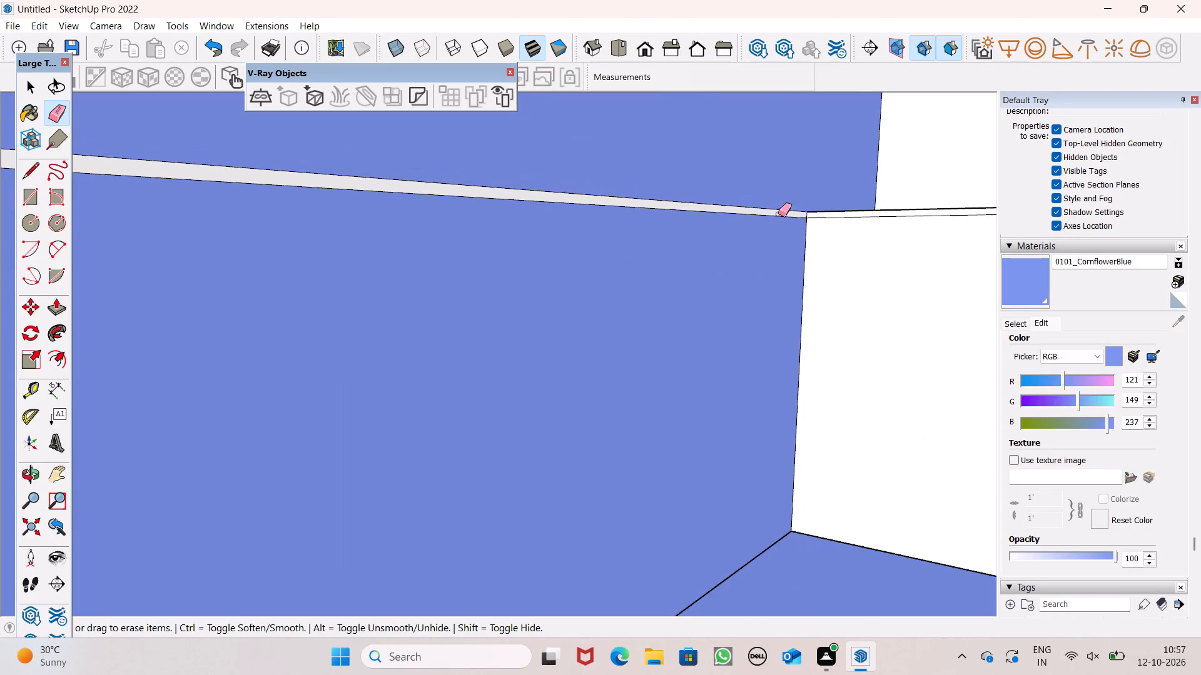
Paint the thin white strip on the frame's inner side wall beside the topmost balcony slab with 0101_CornflowerBlue.
{"action": "scroll", "coordinate": [850, 136], "scroll_direction": "down", "scroll_amount": 7}
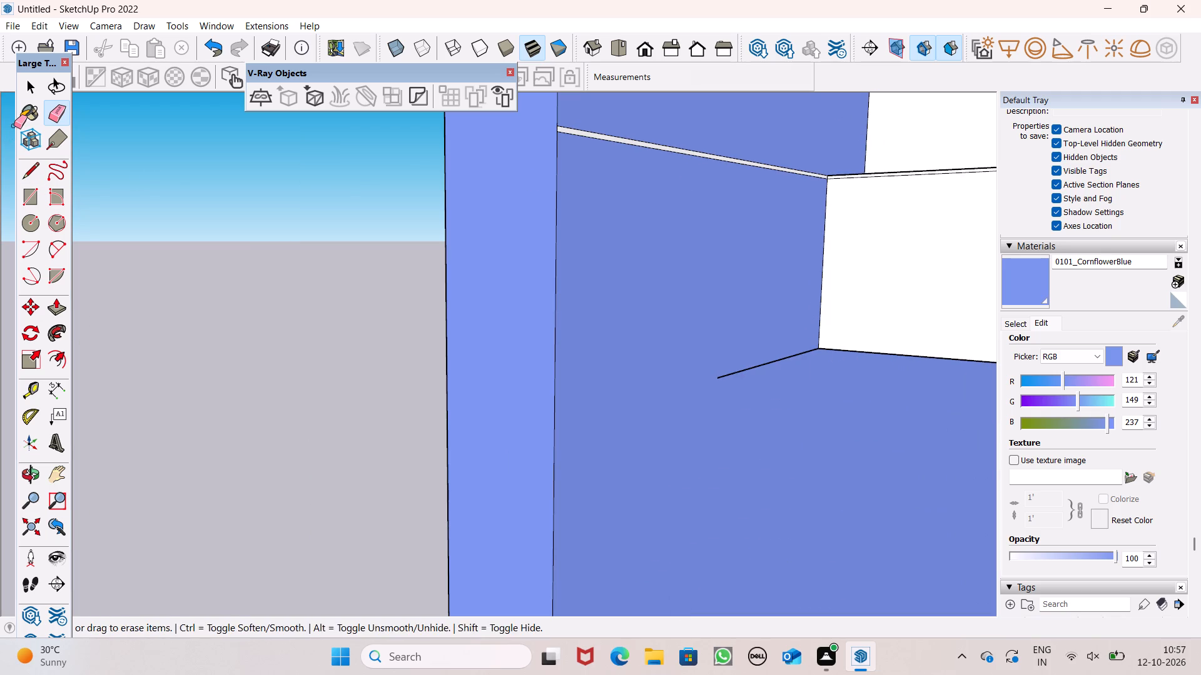
{"action": "left_click", "coordinate": [27, 112]}
{"action": "scroll", "coordinate": [699, 113], "scroll_direction": "up", "scroll_amount": 6}
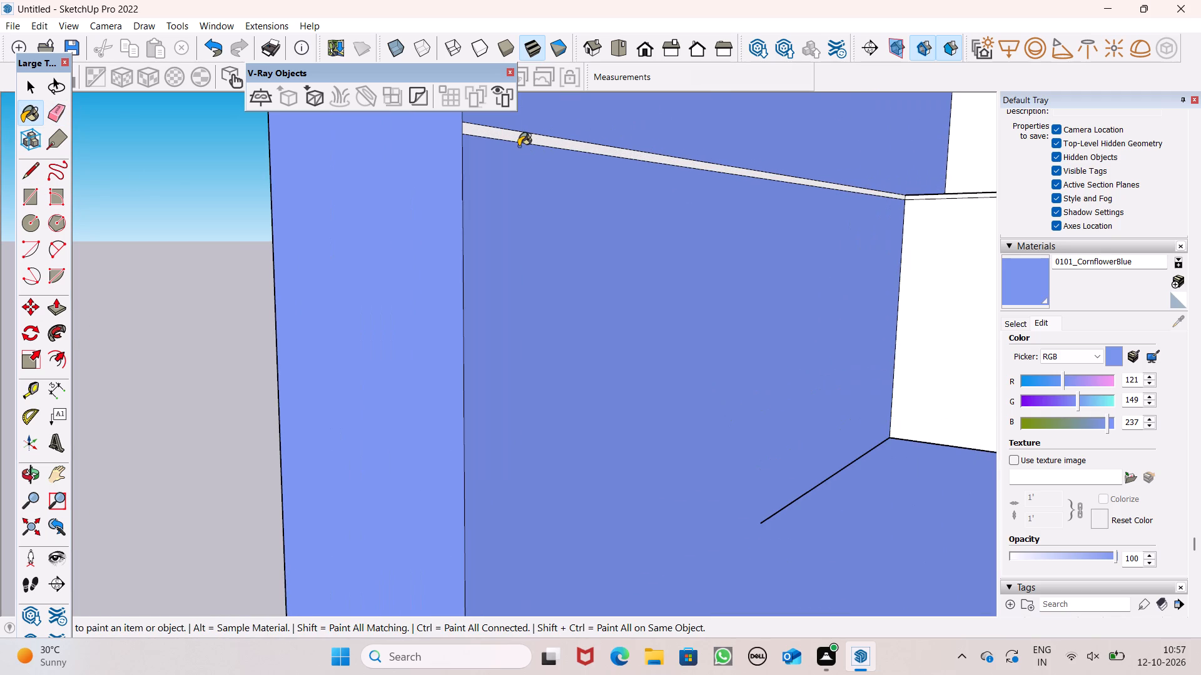
{"action": "left_click", "coordinate": [519, 146]}
{"action": "left_click", "coordinate": [519, 141]}
Erase the two seams bordering the newly painted strip and the short stray edge at the adjoining white face's lower corner.
{"action": "left_click", "coordinate": [71, 109]}
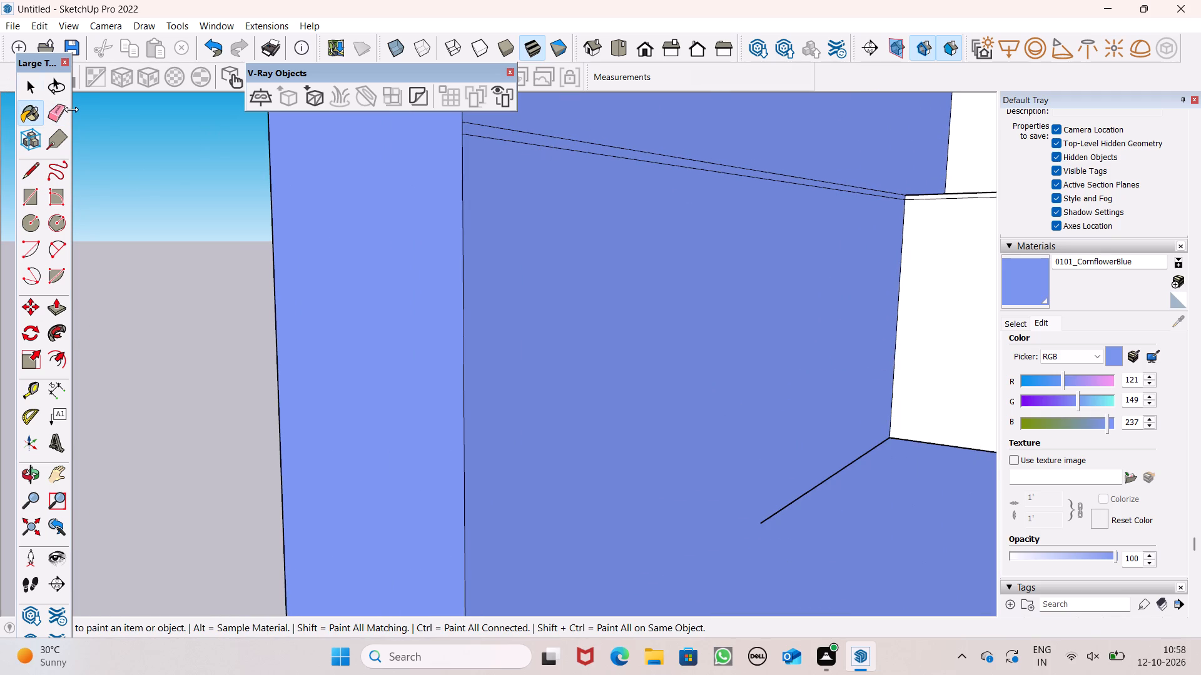
{"action": "left_click", "coordinate": [58, 117]}
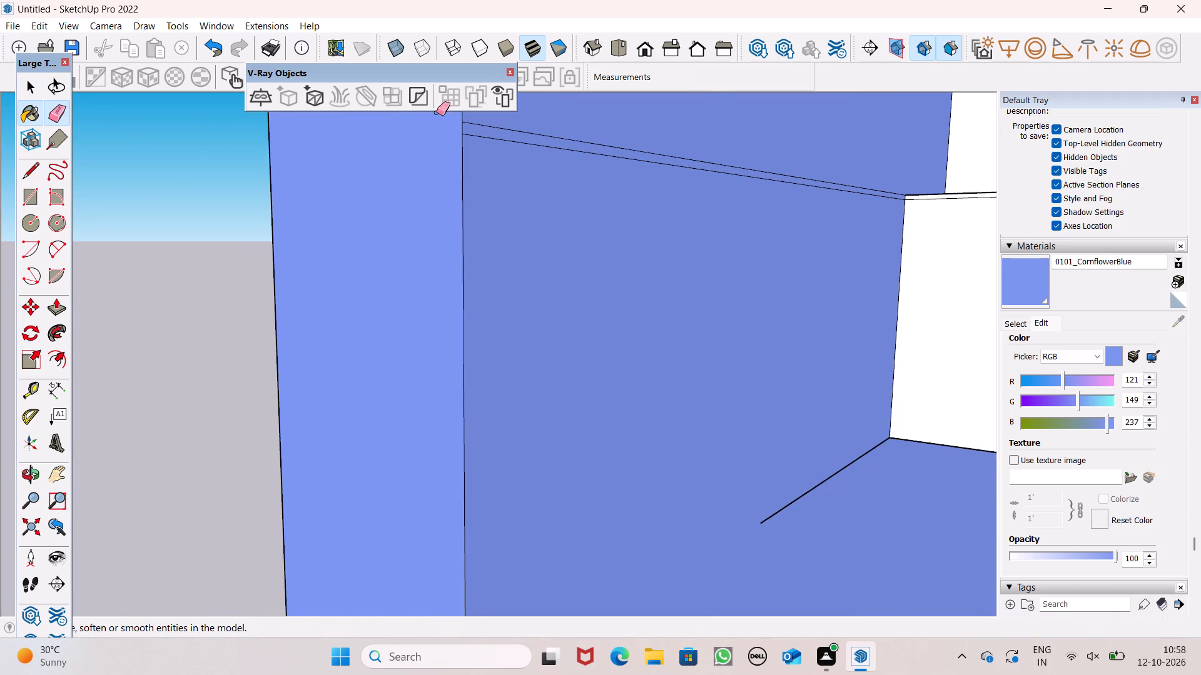
{"action": "left_click_drag", "start_coordinate": [504, 116], "coordinate": [505, 139]}
{"action": "scroll", "coordinate": [418, 201], "scroll_direction": "down", "scroll_amount": 6}
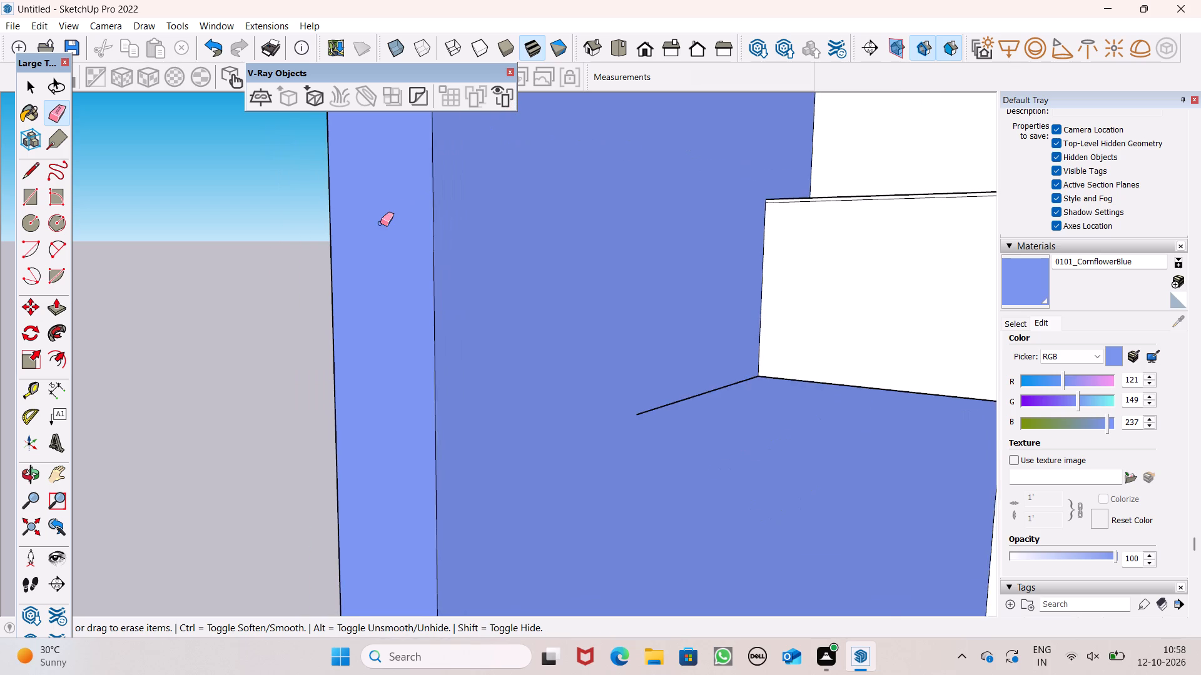
{"action": "scroll", "coordinate": [380, 223], "scroll_direction": "down", "scroll_amount": 7}
{"action": "scroll", "coordinate": [661, 353], "scroll_direction": "up", "scroll_amount": 7}
{"action": "left_click_drag", "start_coordinate": [469, 325], "coordinate": [469, 327]}
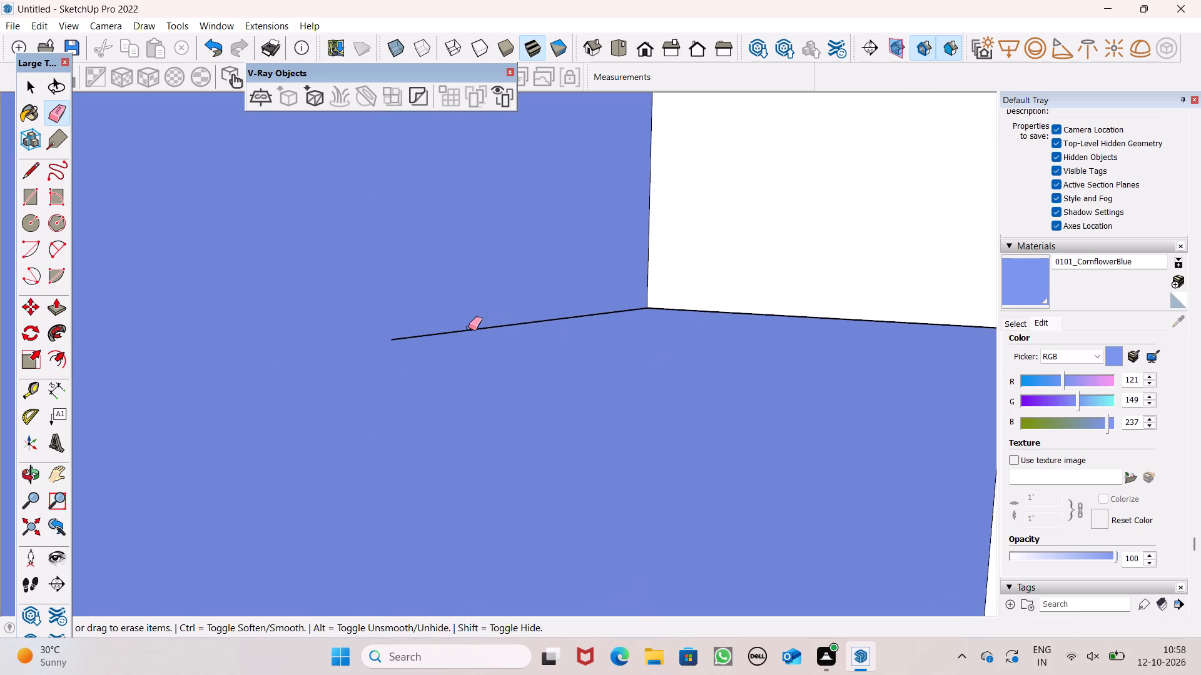
{"action": "left_click_drag", "start_coordinate": [469, 327], "coordinate": [465, 335]}
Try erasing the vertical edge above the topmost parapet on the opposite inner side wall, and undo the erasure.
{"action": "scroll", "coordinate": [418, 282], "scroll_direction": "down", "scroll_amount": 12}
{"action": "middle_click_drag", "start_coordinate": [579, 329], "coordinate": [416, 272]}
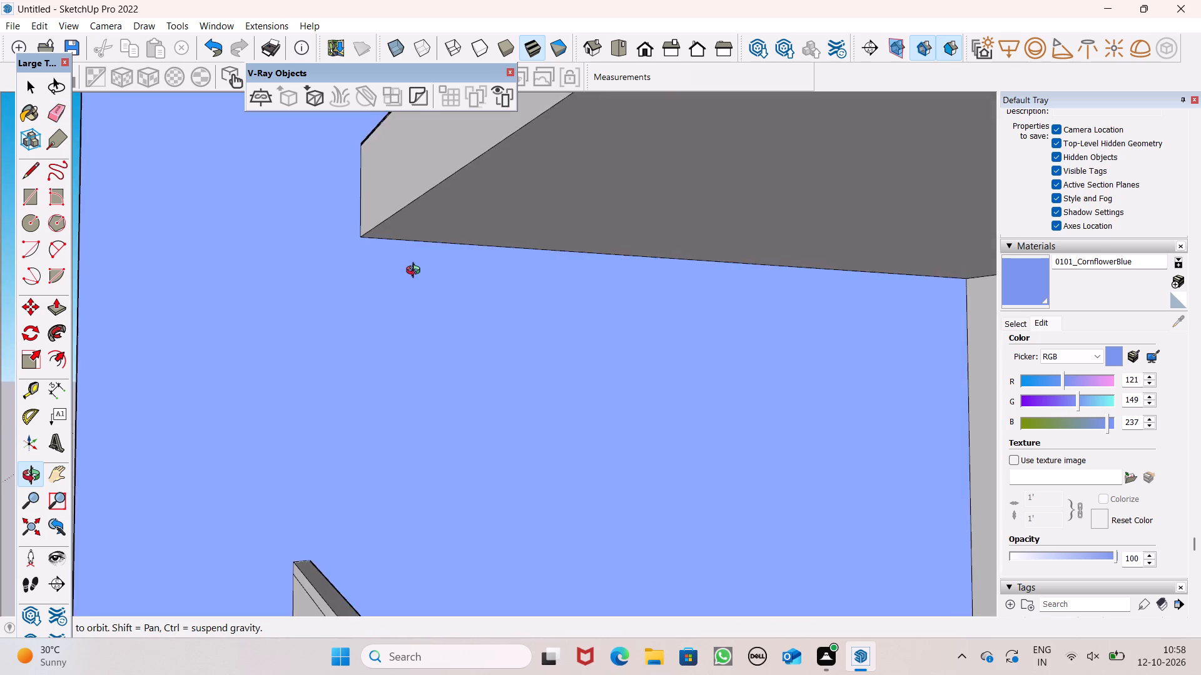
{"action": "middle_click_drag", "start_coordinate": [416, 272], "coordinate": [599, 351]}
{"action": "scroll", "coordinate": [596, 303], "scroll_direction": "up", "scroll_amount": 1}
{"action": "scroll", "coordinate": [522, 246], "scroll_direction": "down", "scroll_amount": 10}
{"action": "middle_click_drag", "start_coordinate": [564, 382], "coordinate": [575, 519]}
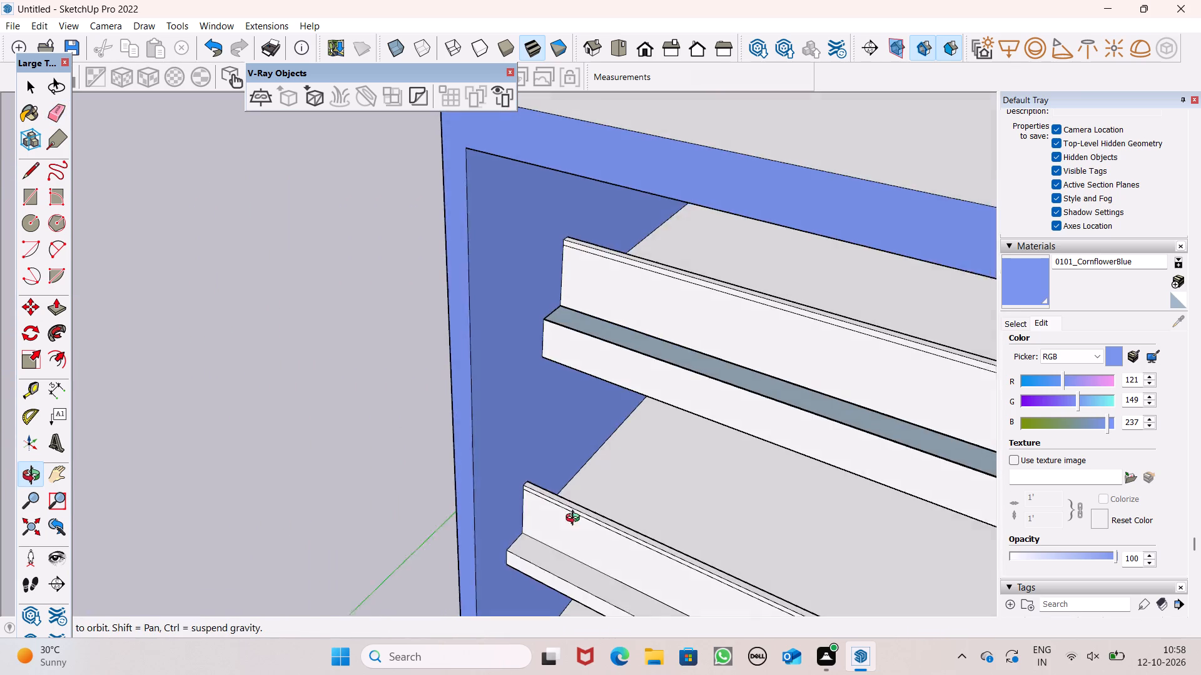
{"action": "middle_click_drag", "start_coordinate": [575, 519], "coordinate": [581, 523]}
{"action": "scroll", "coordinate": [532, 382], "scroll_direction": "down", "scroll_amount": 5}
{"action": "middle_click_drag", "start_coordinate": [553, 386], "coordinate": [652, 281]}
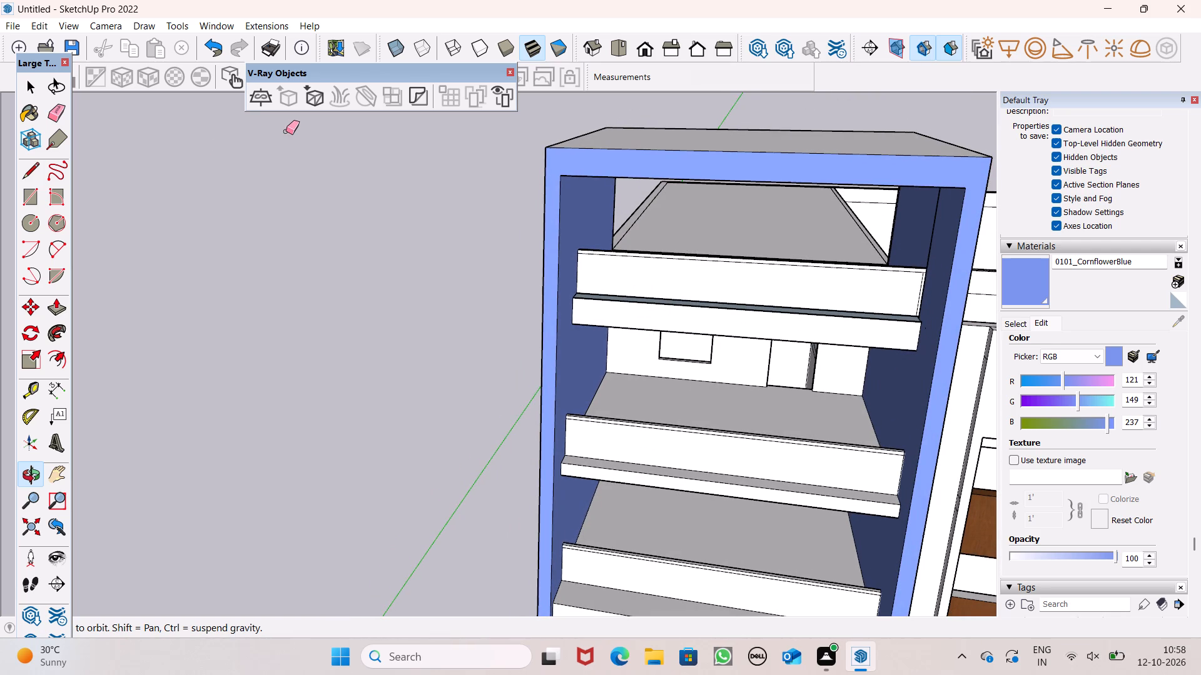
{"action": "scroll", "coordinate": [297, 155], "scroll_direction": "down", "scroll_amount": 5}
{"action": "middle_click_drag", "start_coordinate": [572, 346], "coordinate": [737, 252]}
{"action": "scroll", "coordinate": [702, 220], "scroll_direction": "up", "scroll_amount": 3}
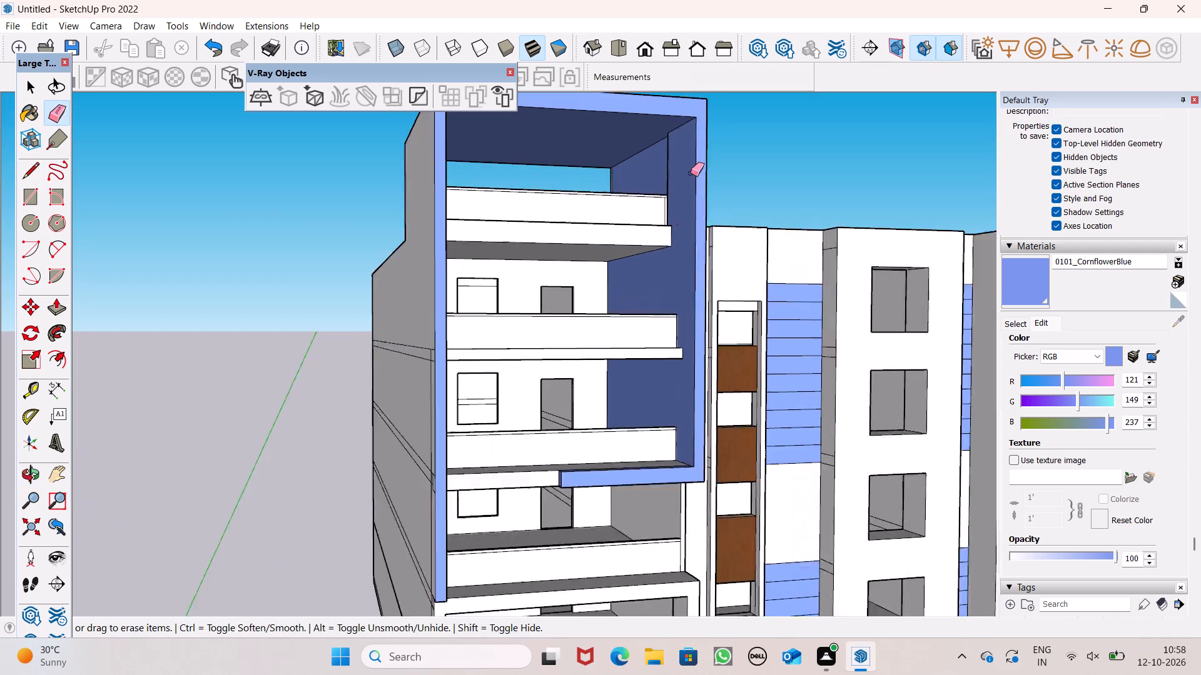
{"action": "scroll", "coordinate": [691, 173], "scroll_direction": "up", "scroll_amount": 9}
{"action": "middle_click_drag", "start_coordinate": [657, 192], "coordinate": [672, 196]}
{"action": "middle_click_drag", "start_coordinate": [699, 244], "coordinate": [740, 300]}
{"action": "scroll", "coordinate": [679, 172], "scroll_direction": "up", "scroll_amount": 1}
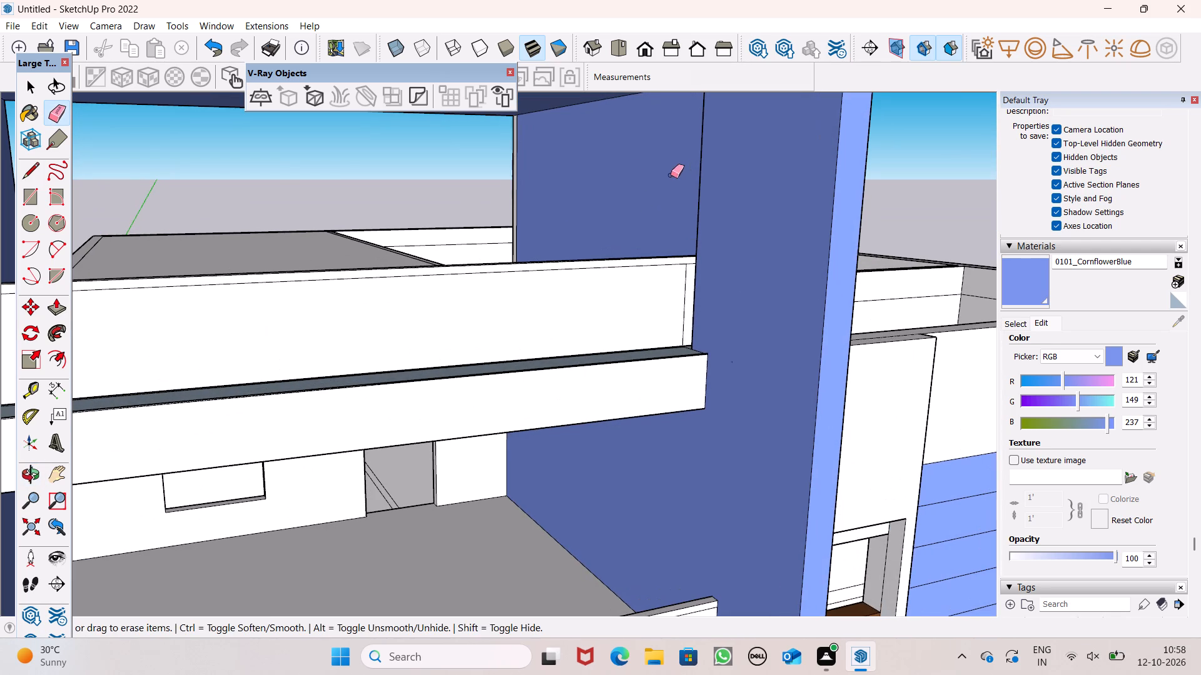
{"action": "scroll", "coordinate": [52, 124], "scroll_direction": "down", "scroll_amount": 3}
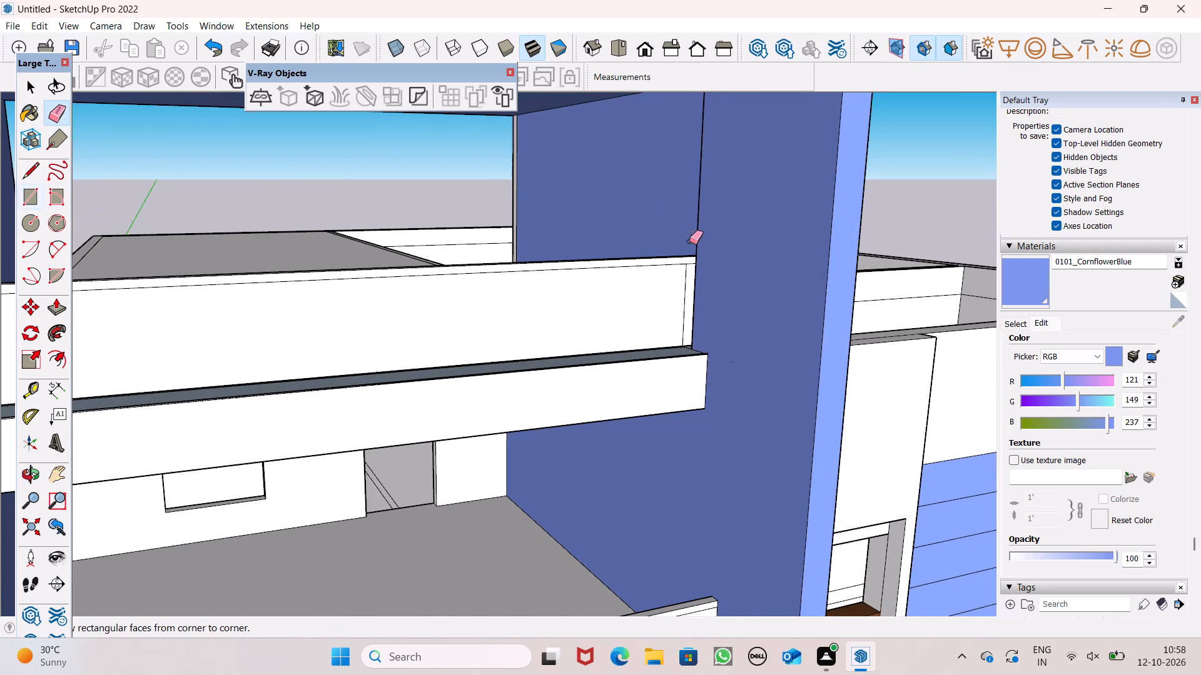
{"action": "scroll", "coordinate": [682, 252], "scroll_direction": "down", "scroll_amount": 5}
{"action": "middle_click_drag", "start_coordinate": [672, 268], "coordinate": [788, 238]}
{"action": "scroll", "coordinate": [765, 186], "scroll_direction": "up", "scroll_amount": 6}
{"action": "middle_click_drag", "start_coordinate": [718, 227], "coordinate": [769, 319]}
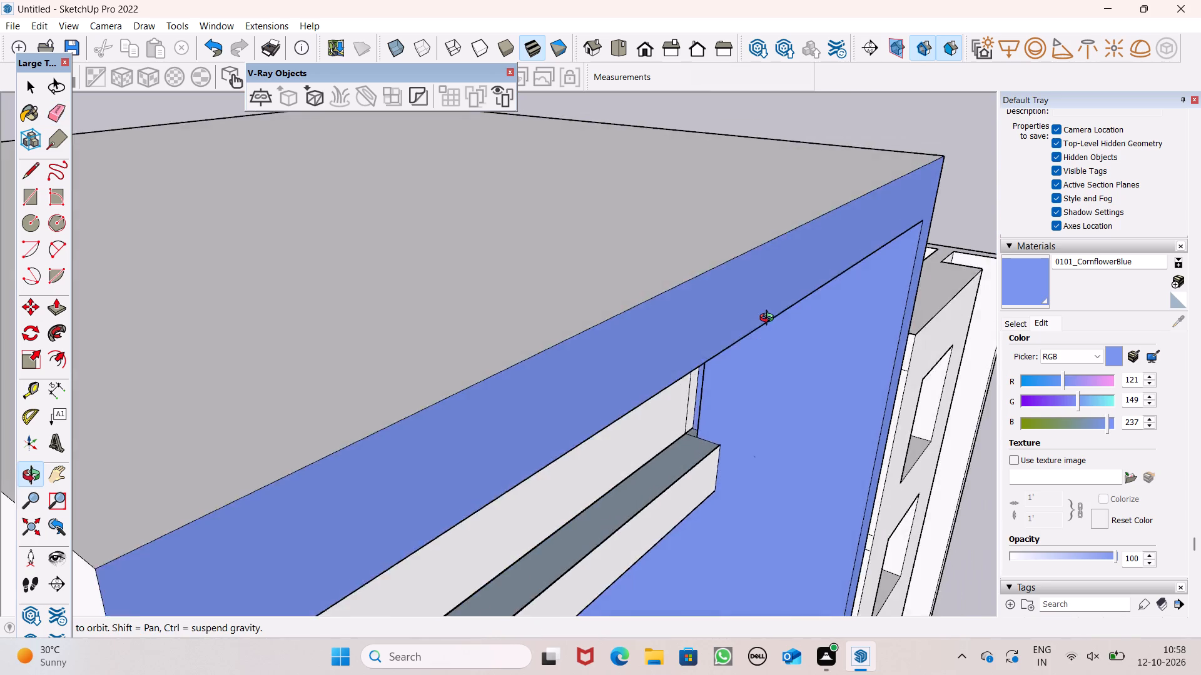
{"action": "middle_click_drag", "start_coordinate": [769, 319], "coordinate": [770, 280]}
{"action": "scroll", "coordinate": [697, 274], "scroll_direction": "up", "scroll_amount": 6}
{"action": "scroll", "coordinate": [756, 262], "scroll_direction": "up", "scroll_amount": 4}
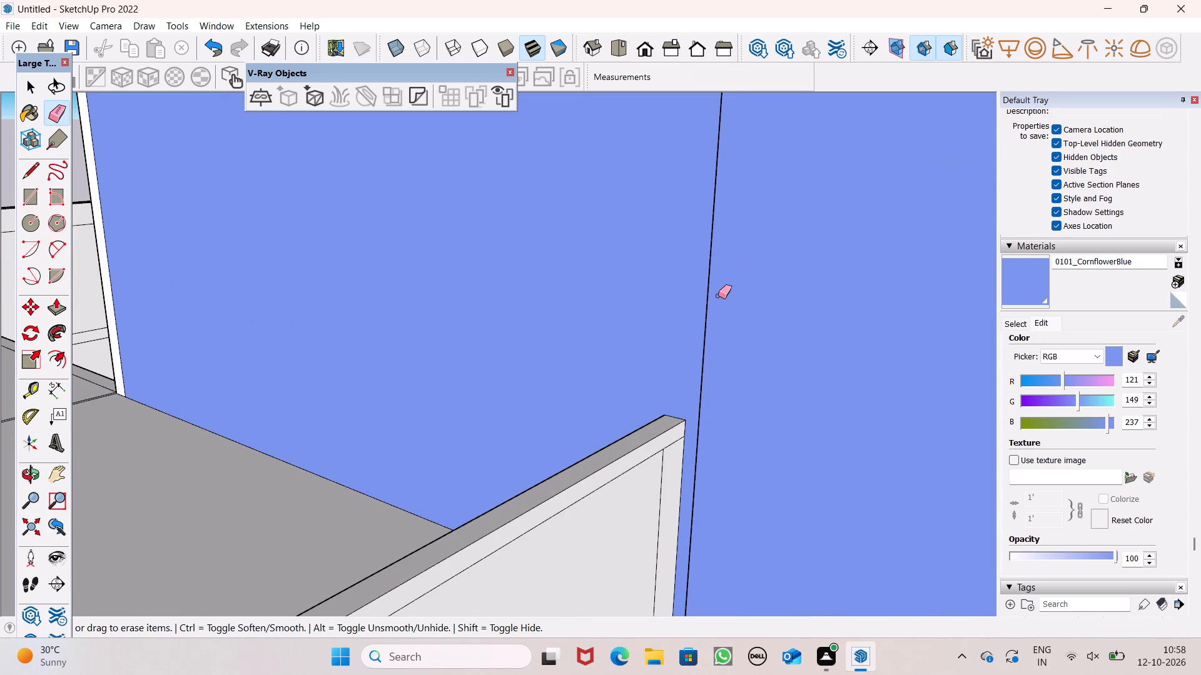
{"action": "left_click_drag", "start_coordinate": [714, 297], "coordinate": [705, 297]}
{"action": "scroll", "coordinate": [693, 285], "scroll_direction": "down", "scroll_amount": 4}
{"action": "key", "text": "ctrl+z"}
Erase the thin vertical seam at the end of the topmost parapet's front face, beside the opposite inner side wall.
{"action": "scroll", "coordinate": [689, 324], "scroll_direction": "down", "scroll_amount": 8}
{"action": "middle_click_drag", "start_coordinate": [722, 387], "coordinate": [580, 411]}
{"action": "scroll", "coordinate": [559, 421], "scroll_direction": "up", "scroll_amount": 6}
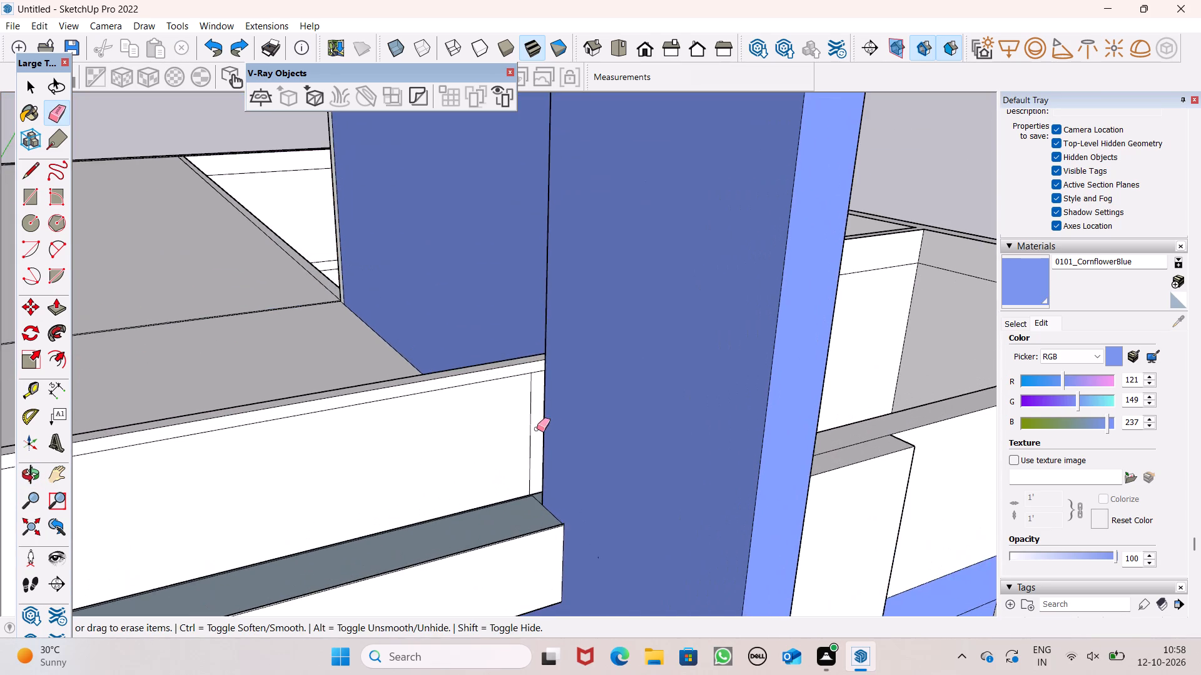
{"action": "middle_click", "coordinate": [538, 428]}
{"action": "scroll", "coordinate": [538, 428], "scroll_direction": "up", "scroll_amount": 3}
{"action": "middle_click_drag", "start_coordinate": [538, 456], "coordinate": [491, 457]}
{"action": "scroll", "coordinate": [507, 442], "scroll_direction": "up", "scroll_amount": 4}
{"action": "left_click_drag", "start_coordinate": [522, 431], "coordinate": [515, 431]}
Push/Pull the narrow vertical step face on that inner side wall about 5 7/16" toward the topmost parapet.
{"action": "scroll", "coordinate": [540, 362], "scroll_direction": "down", "scroll_amount": 5}
{"action": "scroll", "coordinate": [545, 387], "scroll_direction": "up", "scroll_amount": 1}
{"action": "middle_click_drag", "start_coordinate": [545, 389], "coordinate": [724, 363]}
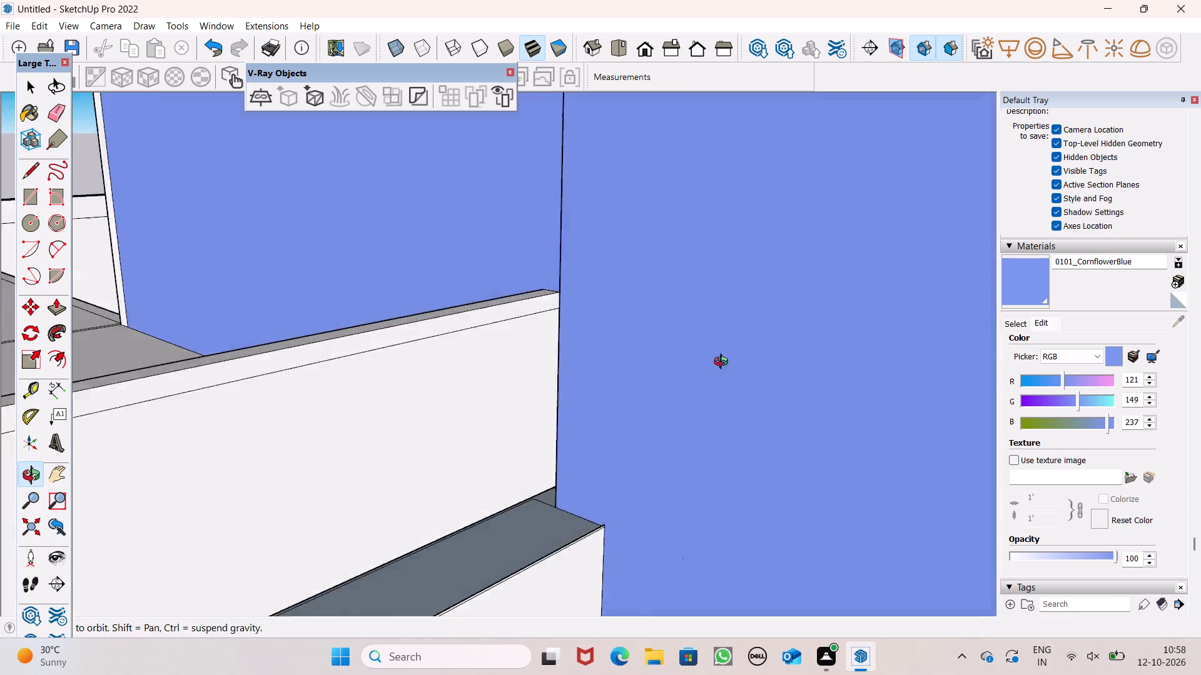
{"action": "middle_click_drag", "start_coordinate": [724, 363], "coordinate": [814, 393]}
{"action": "scroll", "coordinate": [529, 372], "scroll_direction": "up", "scroll_amount": 5}
{"action": "middle_click_drag", "start_coordinate": [579, 406], "coordinate": [669, 466]}
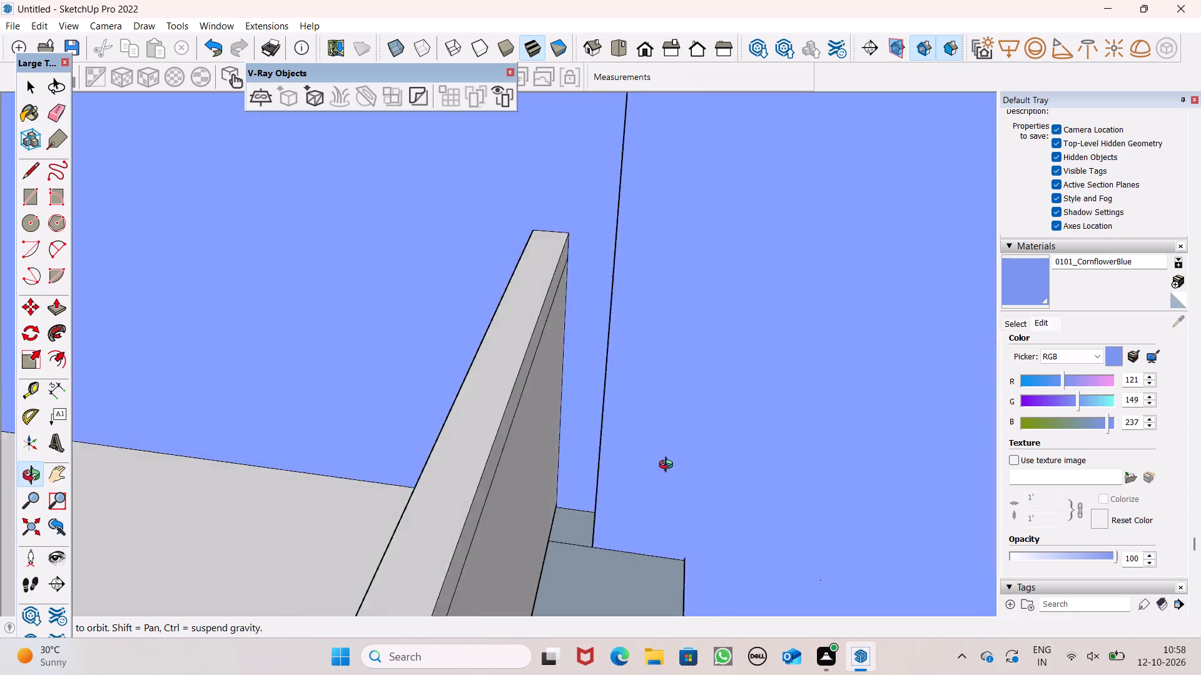
{"action": "middle_click_drag", "start_coordinate": [669, 466], "coordinate": [716, 489]}
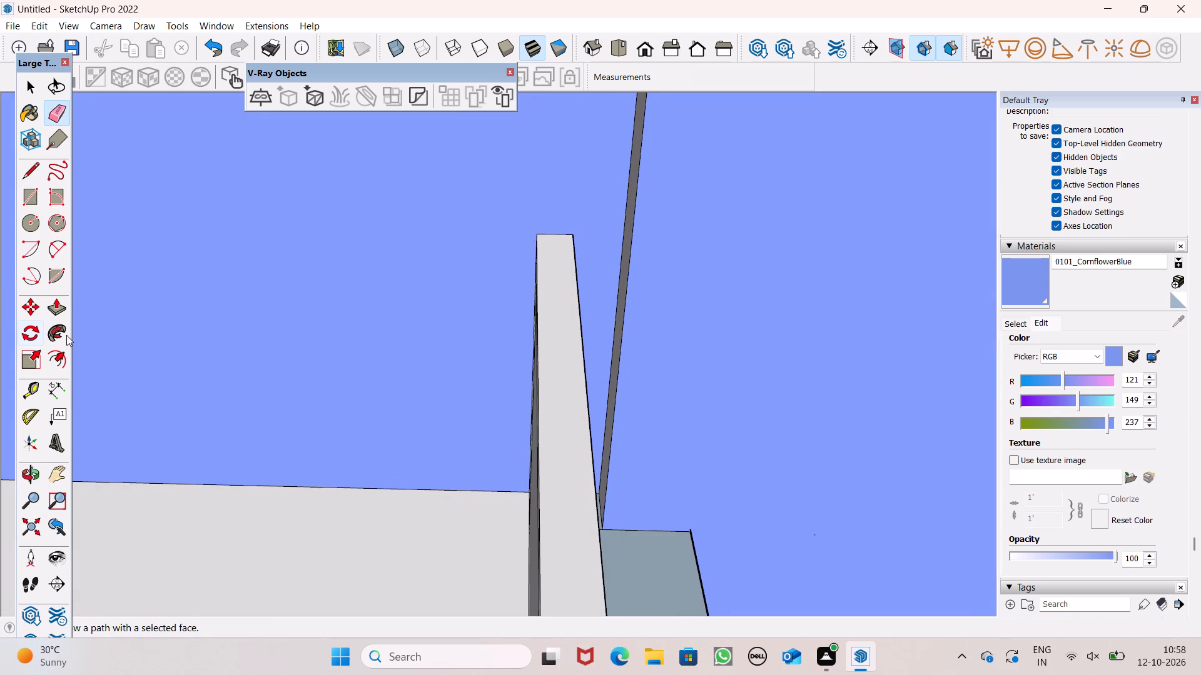
{"action": "left_click", "coordinate": [53, 314]}
{"action": "scroll", "coordinate": [662, 374], "scroll_direction": "up", "scroll_amount": 5}
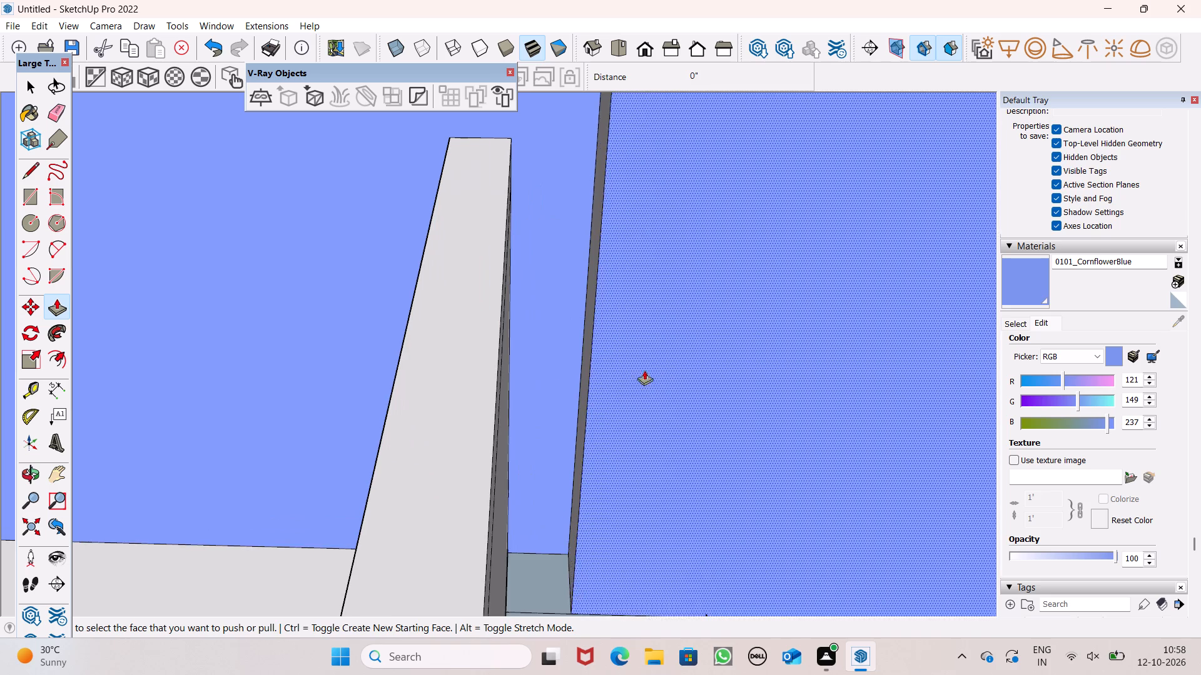
{"action": "middle_click_drag", "start_coordinate": [596, 411], "coordinate": [602, 432]}
{"action": "scroll", "coordinate": [599, 426], "scroll_direction": "down", "scroll_amount": 2}
{"action": "middle_click_drag", "start_coordinate": [619, 451], "coordinate": [644, 462]}
{"action": "scroll", "coordinate": [617, 452], "scroll_direction": "up", "scroll_amount": 1}
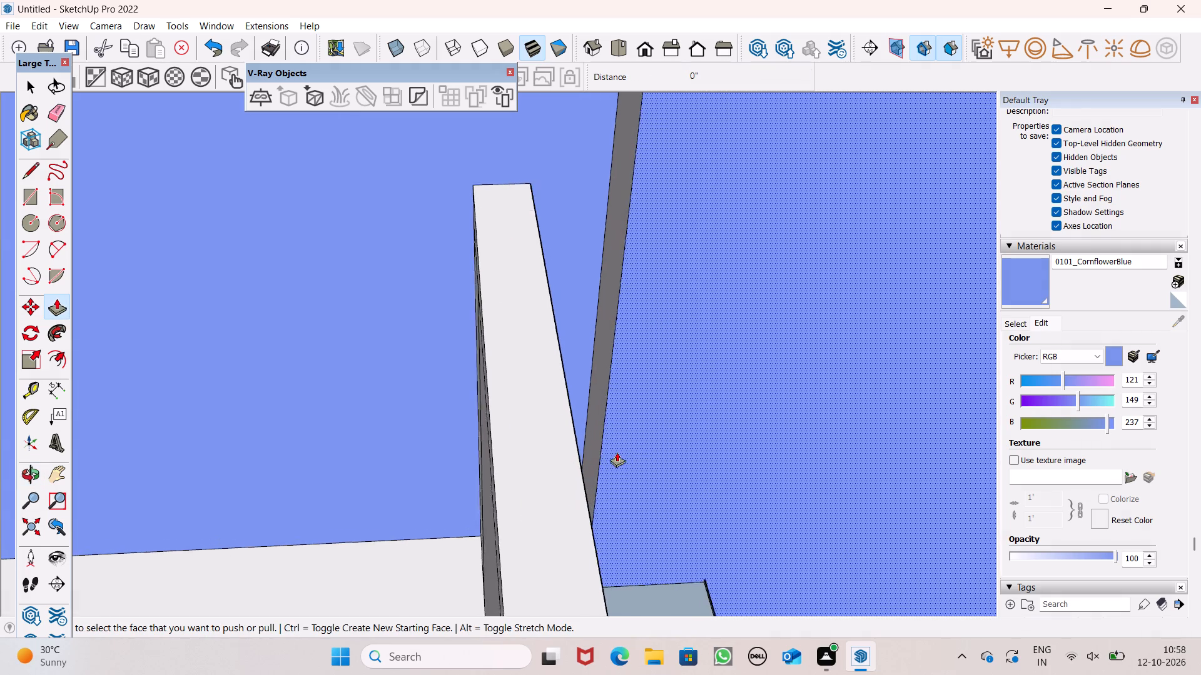
{"action": "scroll", "coordinate": [617, 452], "scroll_direction": "up", "scroll_amount": 4}
{"action": "left_click_drag", "start_coordinate": [583, 421], "coordinate": [497, 428]}
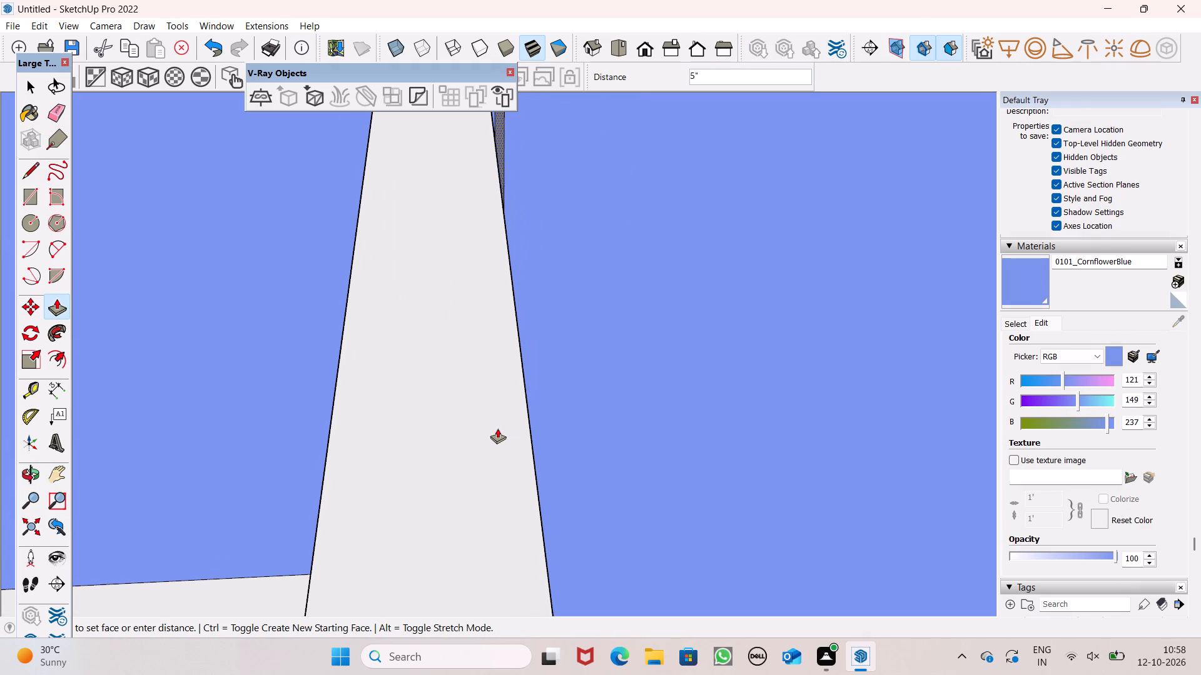
{"action": "left_click_drag", "start_coordinate": [497, 428], "coordinate": [489, 427]}
Bring the whole building back into sight in the standard front view.
{"action": "scroll", "coordinate": [637, 387], "scroll_direction": "down", "scroll_amount": 6}
{"action": "middle_click_drag", "start_coordinate": [689, 435], "coordinate": [543, 442]}
{"action": "scroll", "coordinate": [609, 438], "scroll_direction": "up", "scroll_amount": 1}
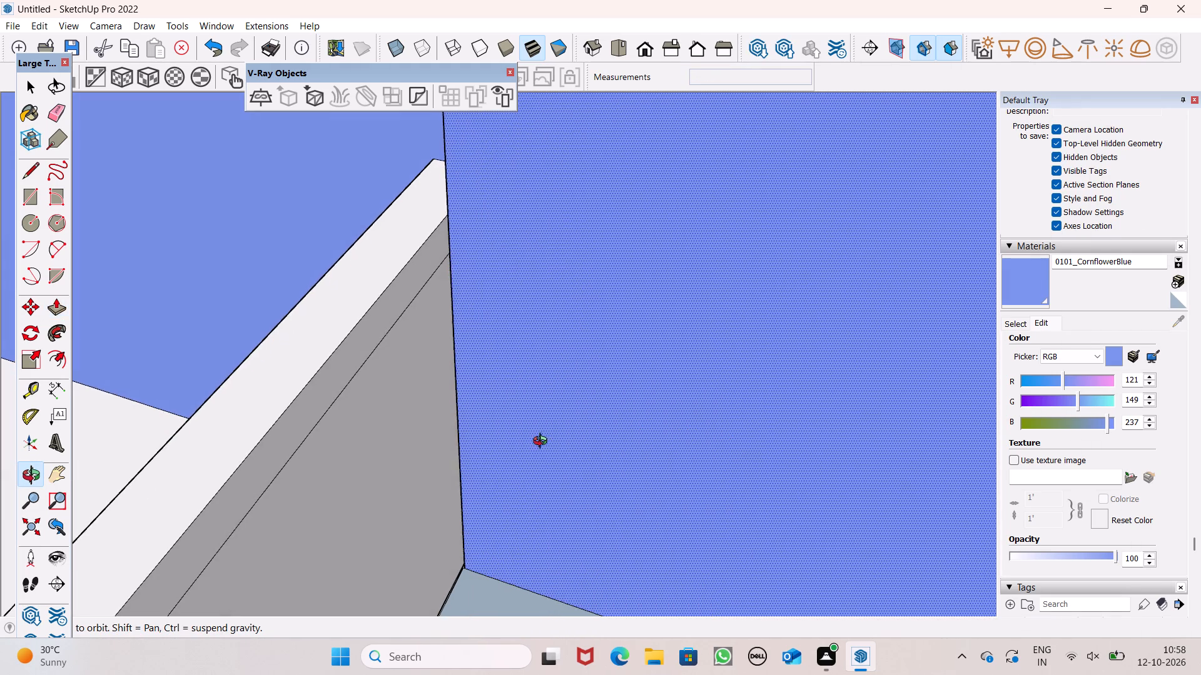
{"action": "middle_click_drag", "start_coordinate": [543, 442], "coordinate": [542, 442]}
{"action": "scroll", "coordinate": [513, 388], "scroll_direction": "down", "scroll_amount": 11}
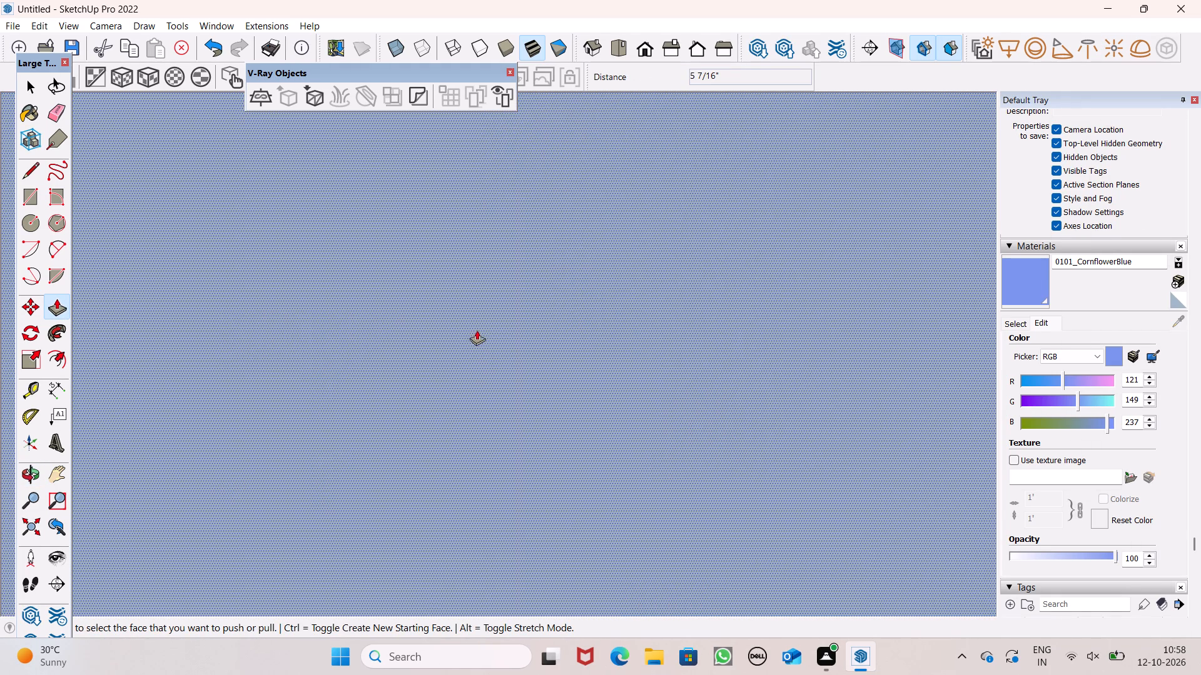
{"action": "scroll", "coordinate": [503, 321], "scroll_direction": "down", "scroll_amount": 7}
{"action": "scroll", "coordinate": [505, 358], "scroll_direction": "down", "scroll_amount": 17}
{"action": "key", "text": "space"}
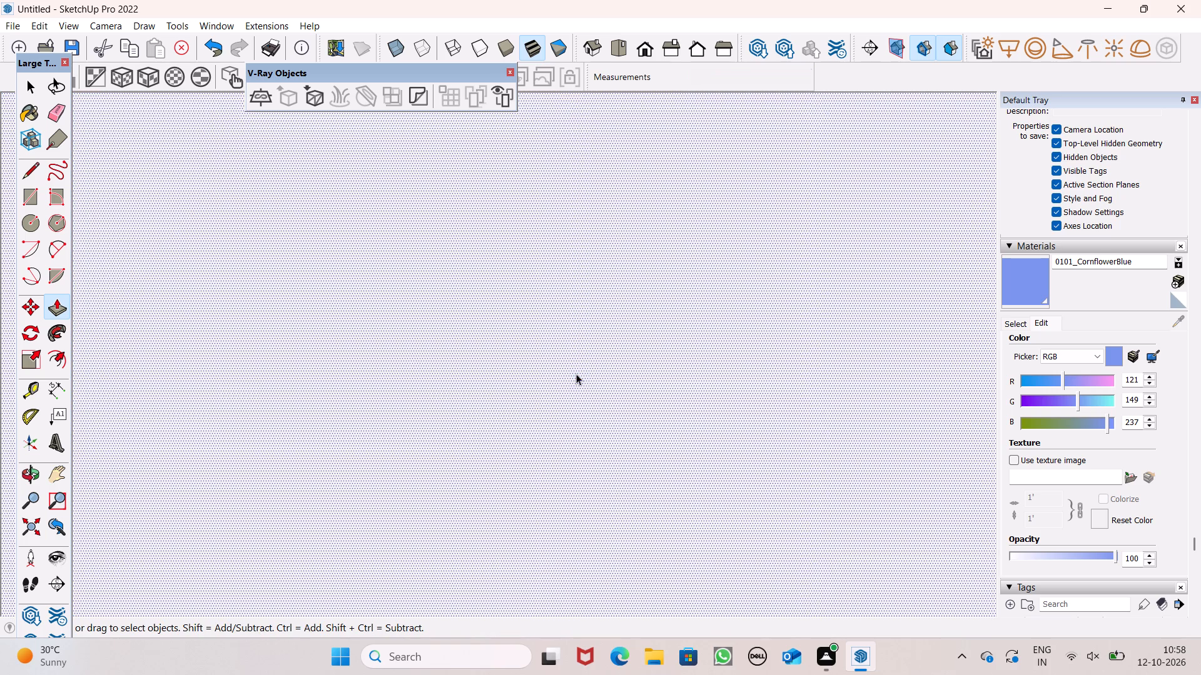
{"action": "scroll", "coordinate": [578, 380], "scroll_direction": "down", "scroll_amount": 14}
{"action": "scroll", "coordinate": [667, 268], "scroll_direction": "down", "scroll_amount": 11}
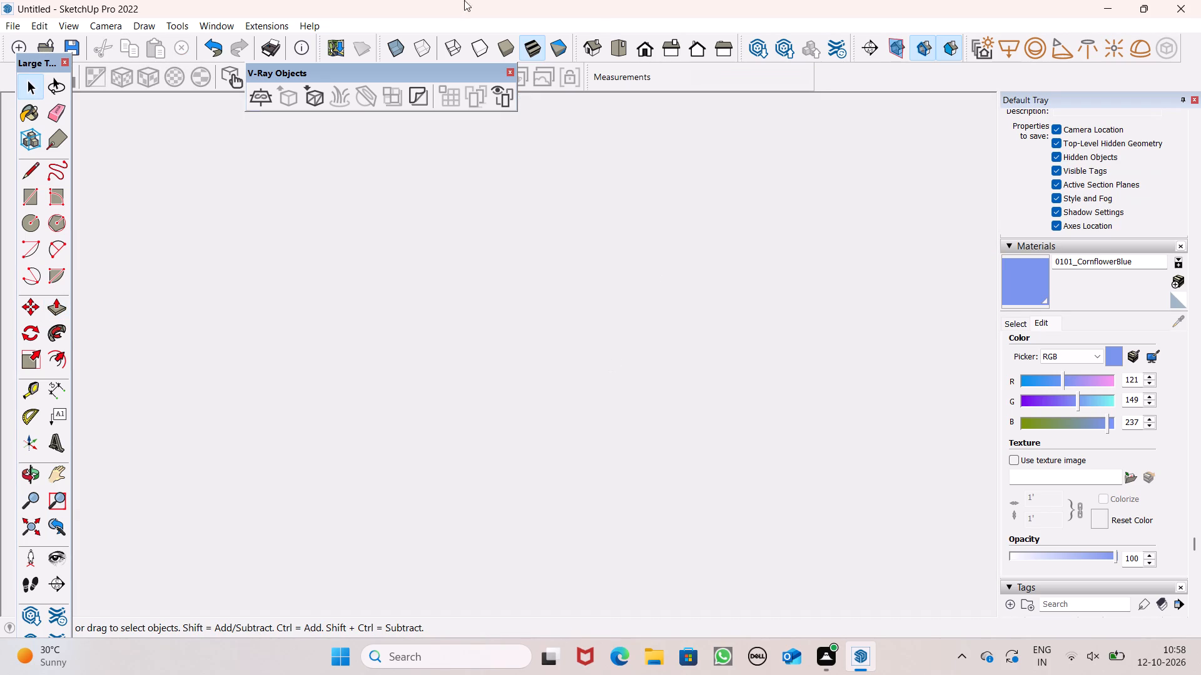
{"action": "scroll", "coordinate": [69, 15], "scroll_direction": "down", "scroll_amount": 1}
{"action": "scroll", "coordinate": [26, 270], "scroll_direction": "down", "scroll_amount": 5}
{"action": "scroll", "coordinate": [329, 3], "scroll_direction": "down", "scroll_amount": 7}
{"action": "scroll", "coordinate": [183, 46], "scroll_direction": "down", "scroll_amount": 4}
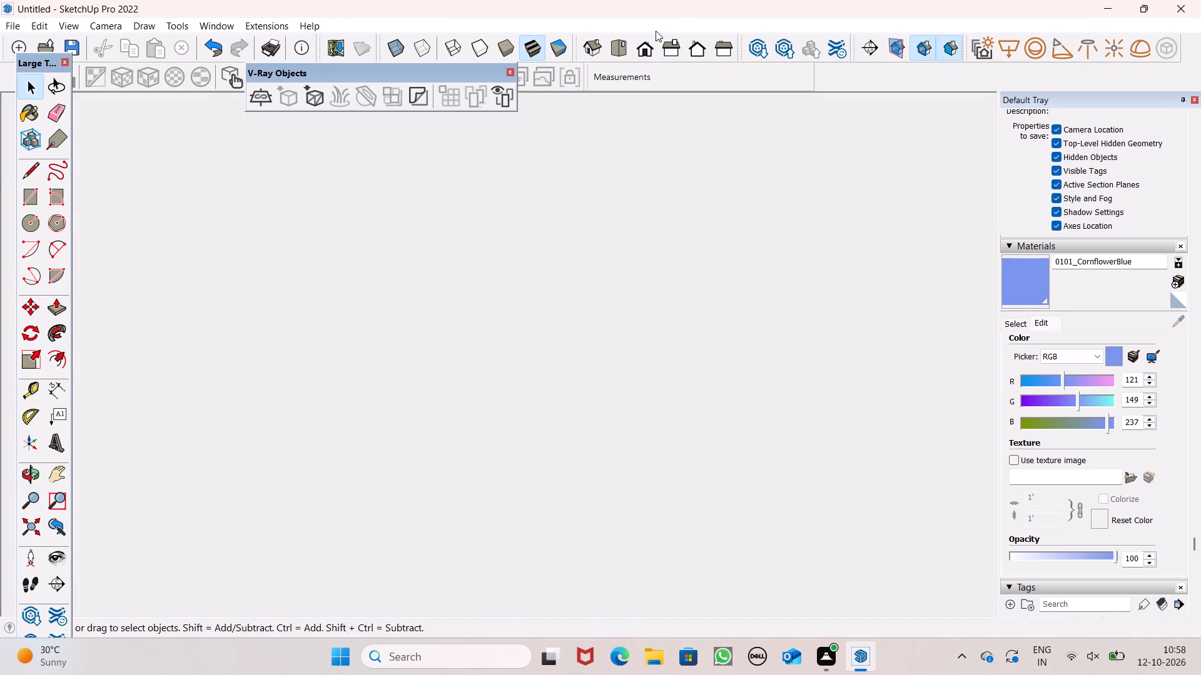
{"action": "left_click", "coordinate": [651, 44]}
{"action": "scroll", "coordinate": [612, 224], "scroll_direction": "down", "scroll_amount": 7}
{"action": "scroll", "coordinate": [627, 282], "scroll_direction": "down", "scroll_amount": 12}
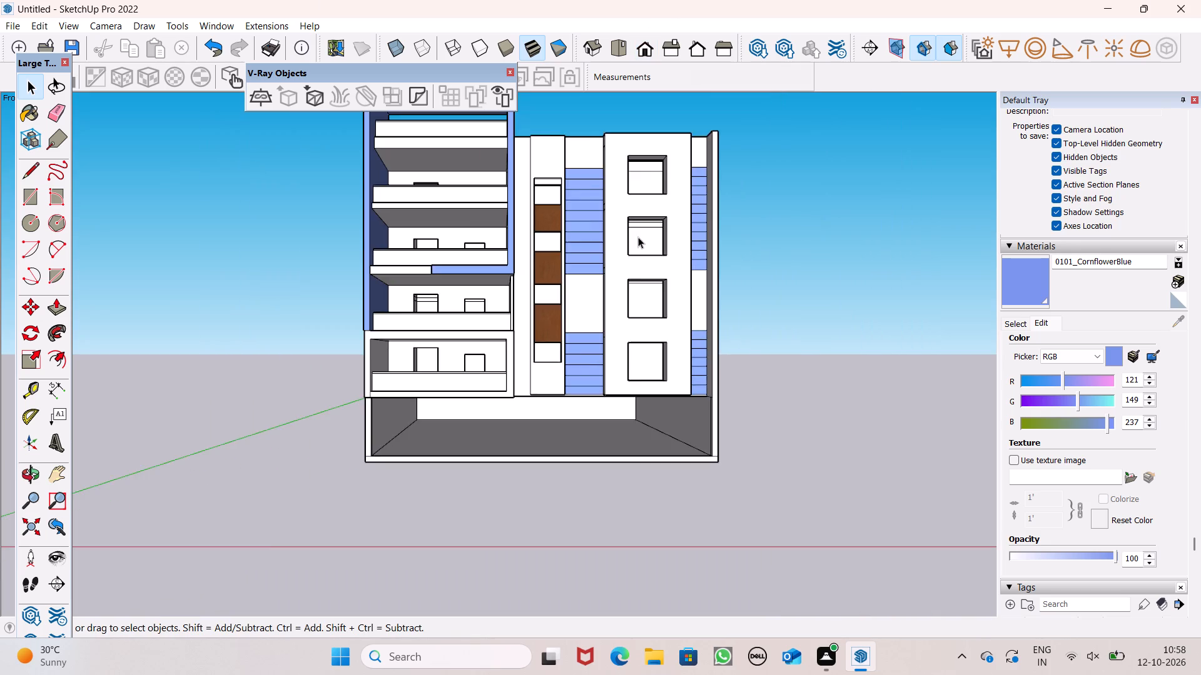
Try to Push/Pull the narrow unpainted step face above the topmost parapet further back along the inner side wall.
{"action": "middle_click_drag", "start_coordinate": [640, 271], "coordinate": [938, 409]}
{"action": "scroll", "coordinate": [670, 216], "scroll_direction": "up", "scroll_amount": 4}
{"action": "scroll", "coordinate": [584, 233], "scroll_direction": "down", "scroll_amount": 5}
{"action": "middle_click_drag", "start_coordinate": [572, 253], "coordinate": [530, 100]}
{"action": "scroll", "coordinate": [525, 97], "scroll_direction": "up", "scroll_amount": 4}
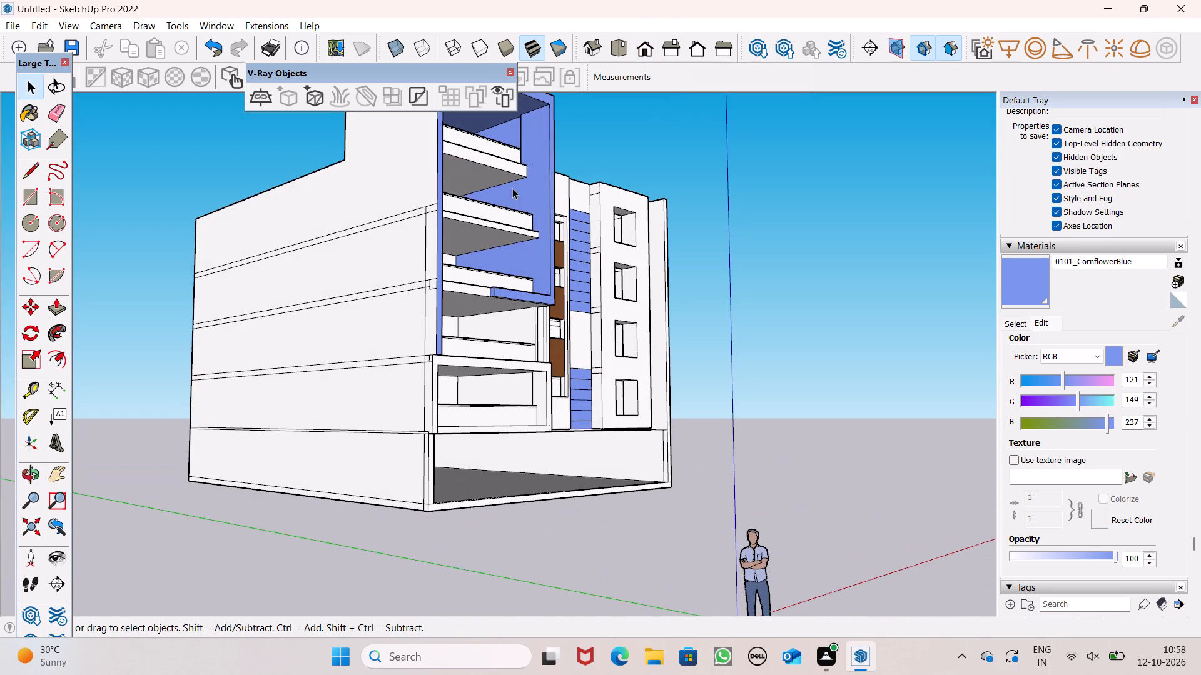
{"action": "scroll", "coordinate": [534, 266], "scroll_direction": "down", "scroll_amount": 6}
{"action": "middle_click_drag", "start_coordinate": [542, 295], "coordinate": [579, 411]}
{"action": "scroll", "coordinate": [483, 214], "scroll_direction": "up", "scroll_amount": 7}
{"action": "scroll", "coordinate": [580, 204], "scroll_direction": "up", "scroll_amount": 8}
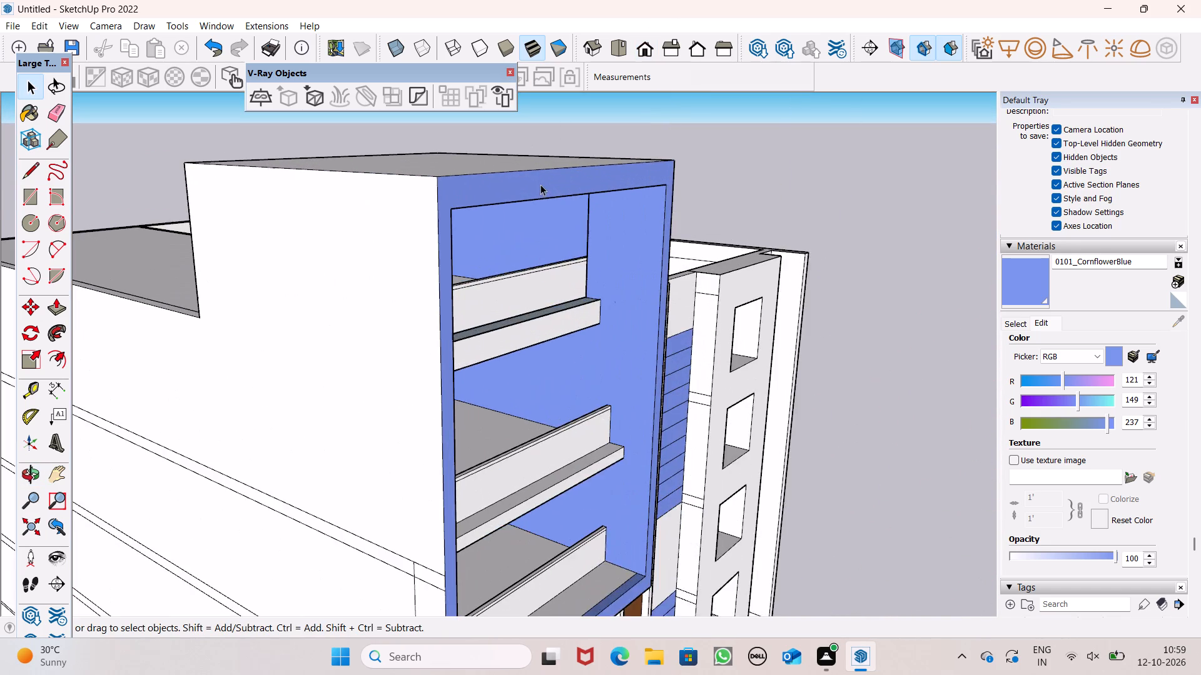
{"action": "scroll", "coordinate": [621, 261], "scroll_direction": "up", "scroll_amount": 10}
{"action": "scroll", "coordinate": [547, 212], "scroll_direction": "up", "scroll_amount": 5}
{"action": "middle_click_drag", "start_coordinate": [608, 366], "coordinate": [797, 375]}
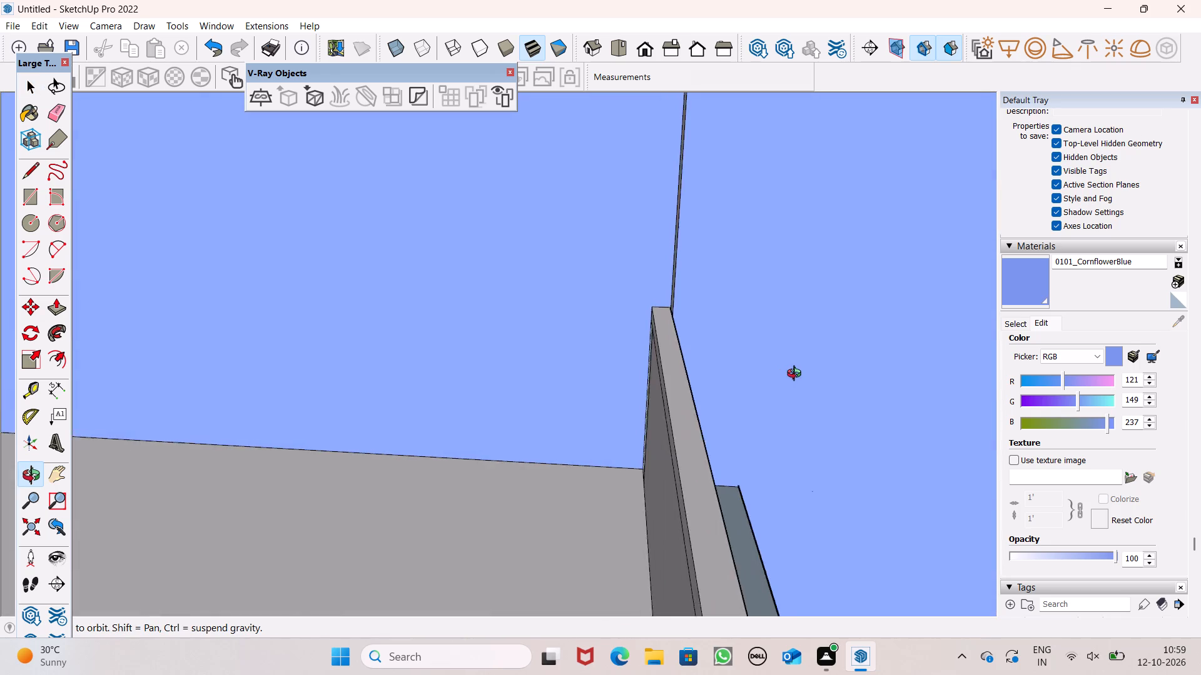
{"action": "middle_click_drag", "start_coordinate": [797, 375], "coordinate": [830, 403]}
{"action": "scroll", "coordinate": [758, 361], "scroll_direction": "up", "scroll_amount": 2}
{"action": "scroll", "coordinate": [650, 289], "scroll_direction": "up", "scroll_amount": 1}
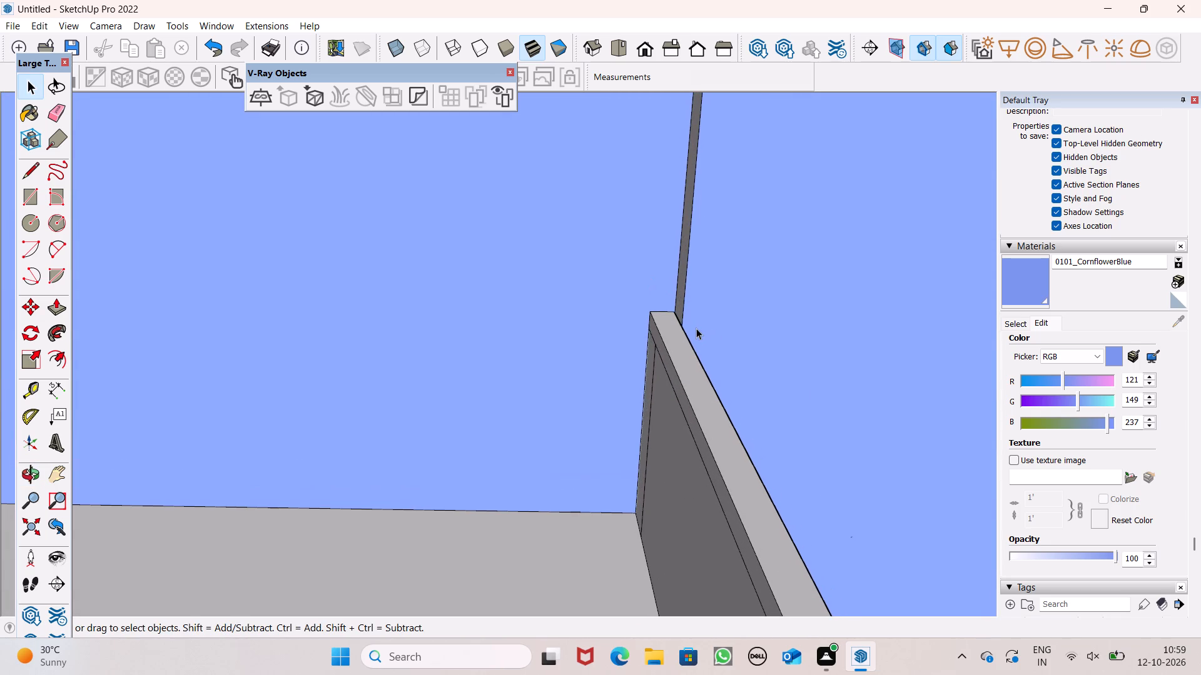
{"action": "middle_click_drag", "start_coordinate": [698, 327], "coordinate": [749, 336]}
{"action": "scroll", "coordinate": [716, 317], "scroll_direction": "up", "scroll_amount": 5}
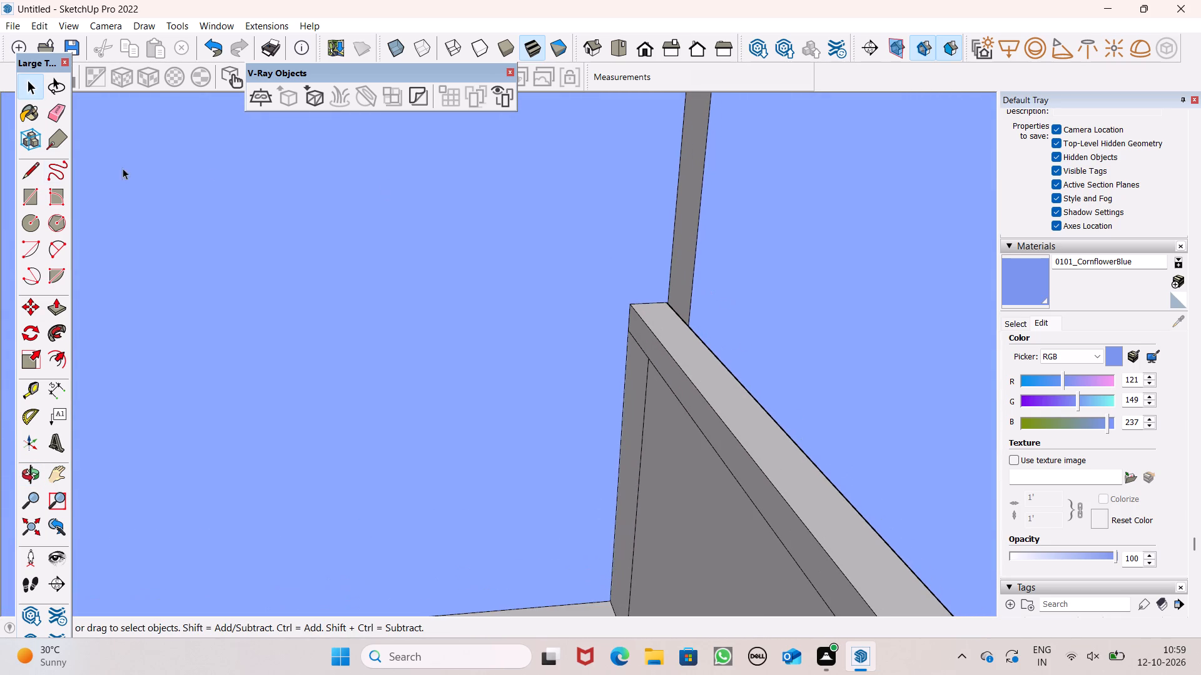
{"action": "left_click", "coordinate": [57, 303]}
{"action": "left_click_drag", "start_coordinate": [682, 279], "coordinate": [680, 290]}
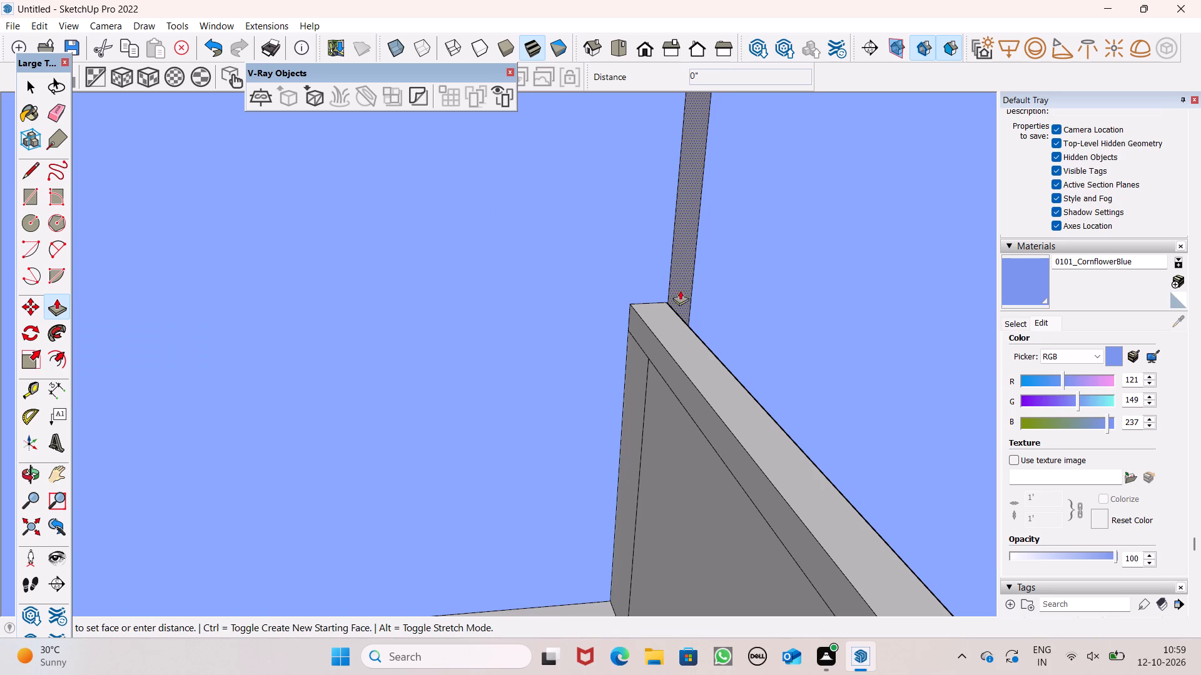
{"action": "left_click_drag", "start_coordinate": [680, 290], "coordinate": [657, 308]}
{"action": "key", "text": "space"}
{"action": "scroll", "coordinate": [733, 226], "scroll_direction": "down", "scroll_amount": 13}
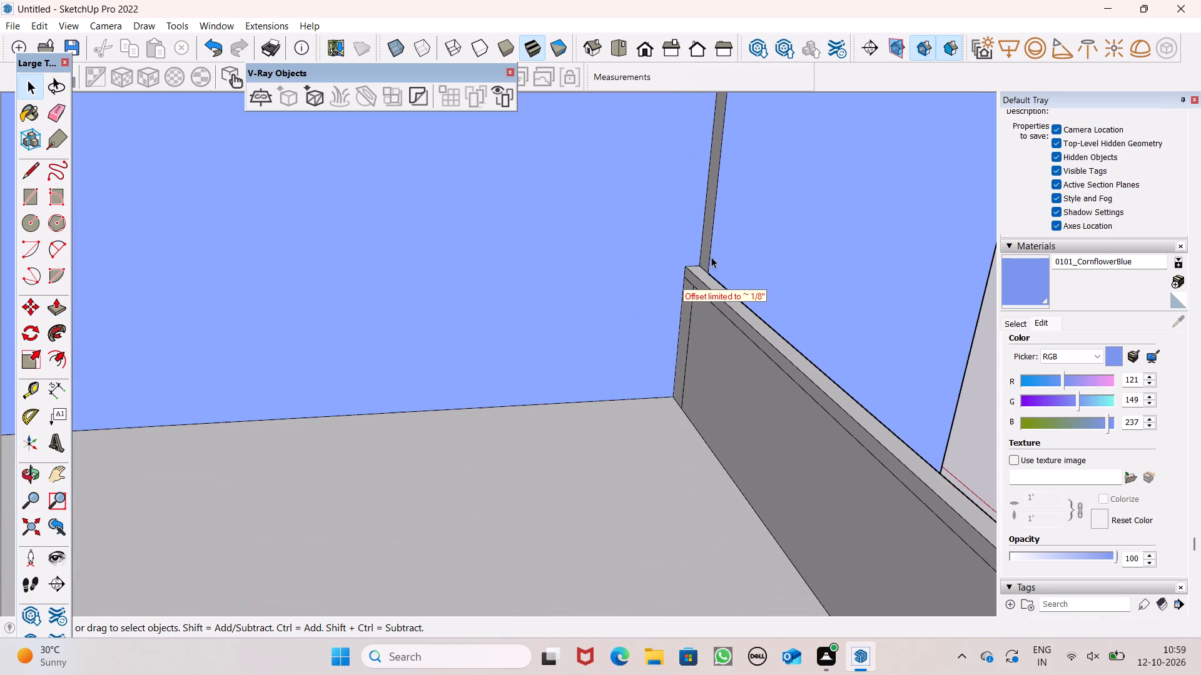
Paint the narrow vertical step face above the topmost parapet, on the balcony's inner side wall, with 0101_CornflowerBlue.
{"action": "scroll", "coordinate": [719, 257], "scroll_direction": "down", "scroll_amount": 5}
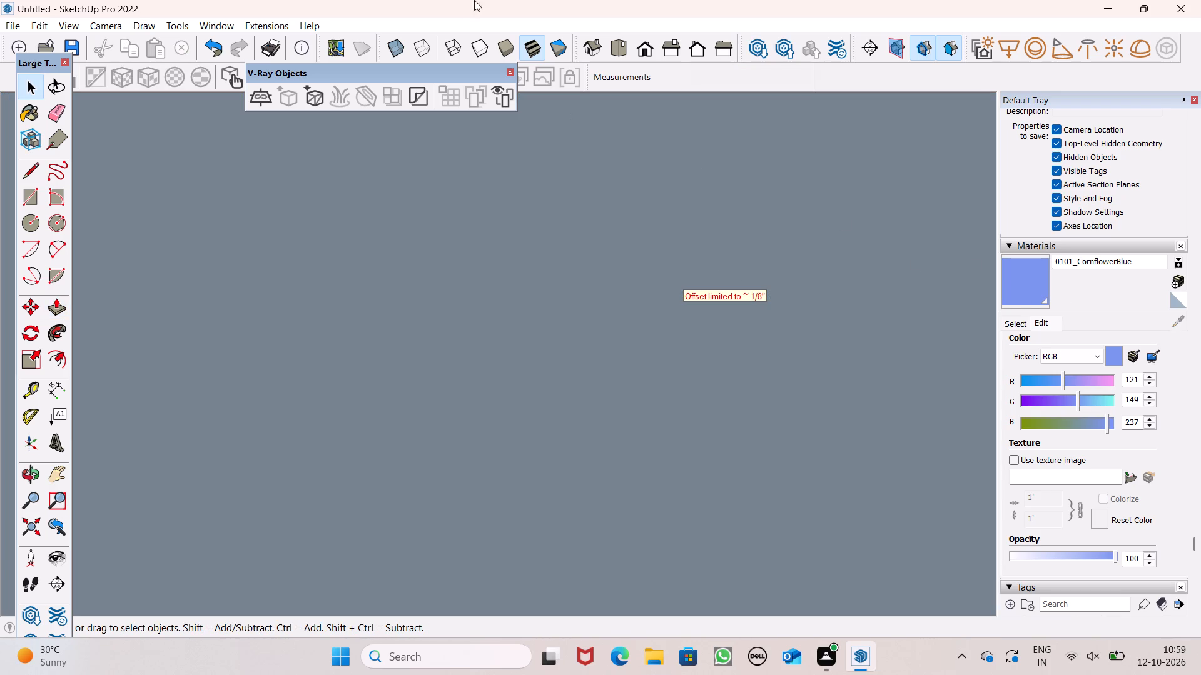
{"action": "left_click", "coordinate": [641, 49]}
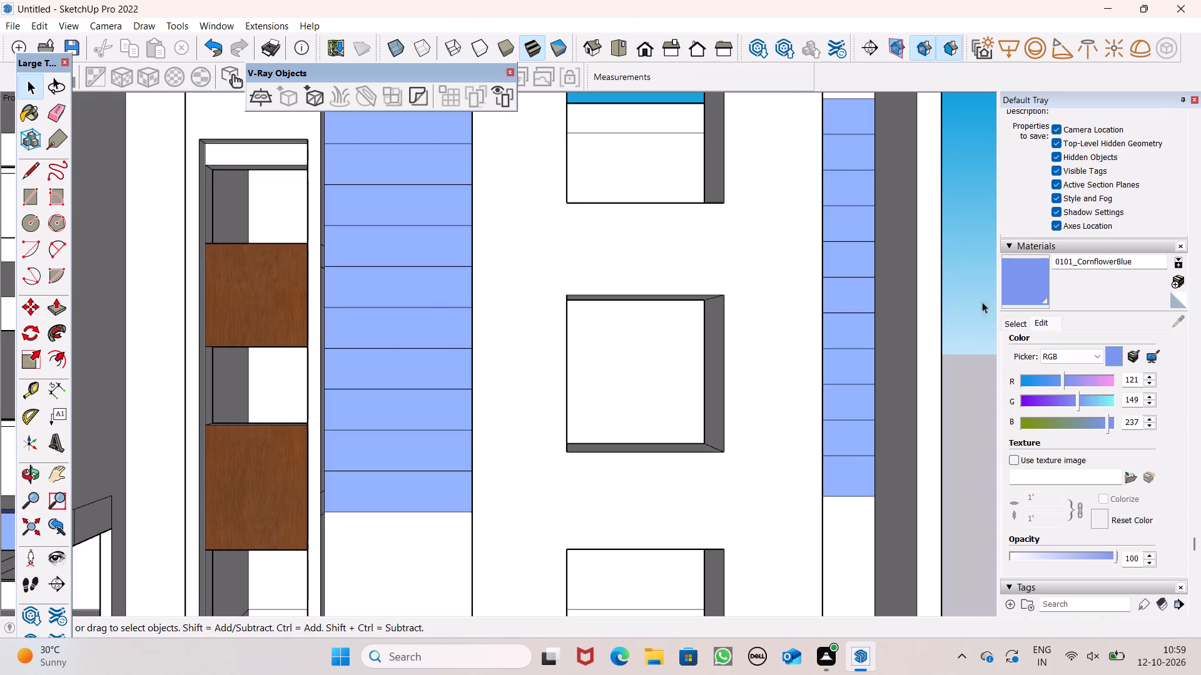
{"action": "left_click", "coordinate": [1026, 296]}
{"action": "scroll", "coordinate": [547, 207], "scroll_direction": "down", "scroll_amount": 4}
{"action": "scroll", "coordinate": [563, 262], "scroll_direction": "up", "scroll_amount": 1}
{"action": "middle_click_drag", "start_coordinate": [563, 262], "coordinate": [711, 340]}
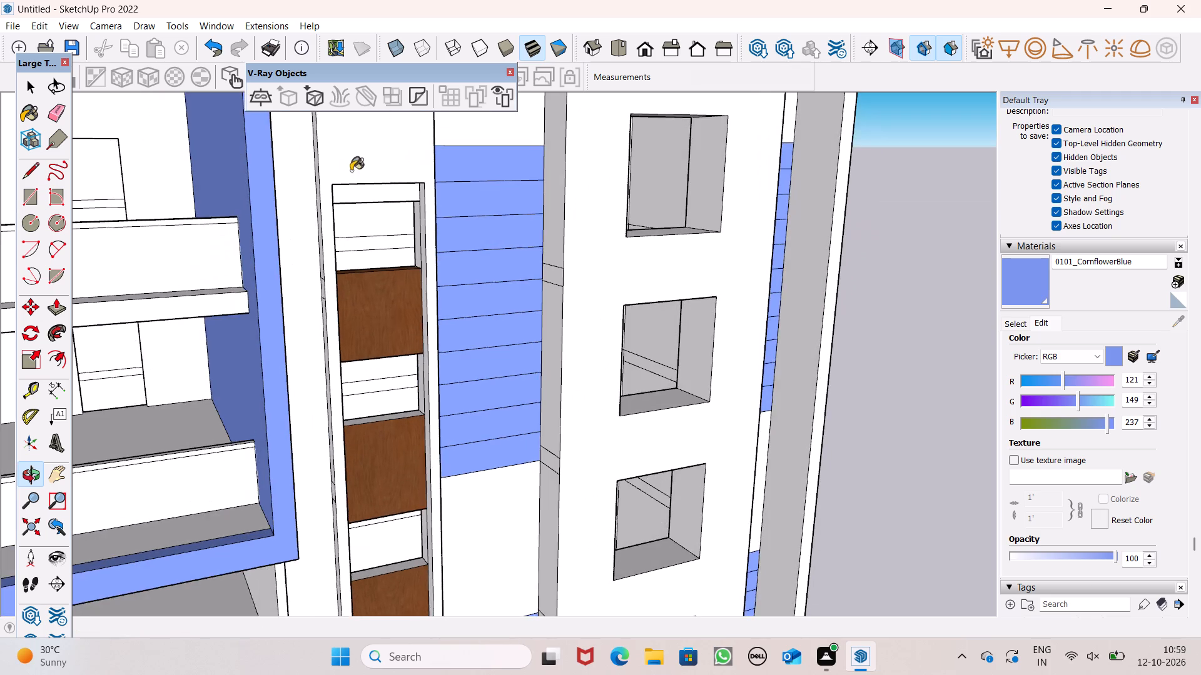
{"action": "middle_click_drag", "start_coordinate": [344, 182], "coordinate": [680, 268]}
{"action": "scroll", "coordinate": [669, 260], "scroll_direction": "up", "scroll_amount": 1}
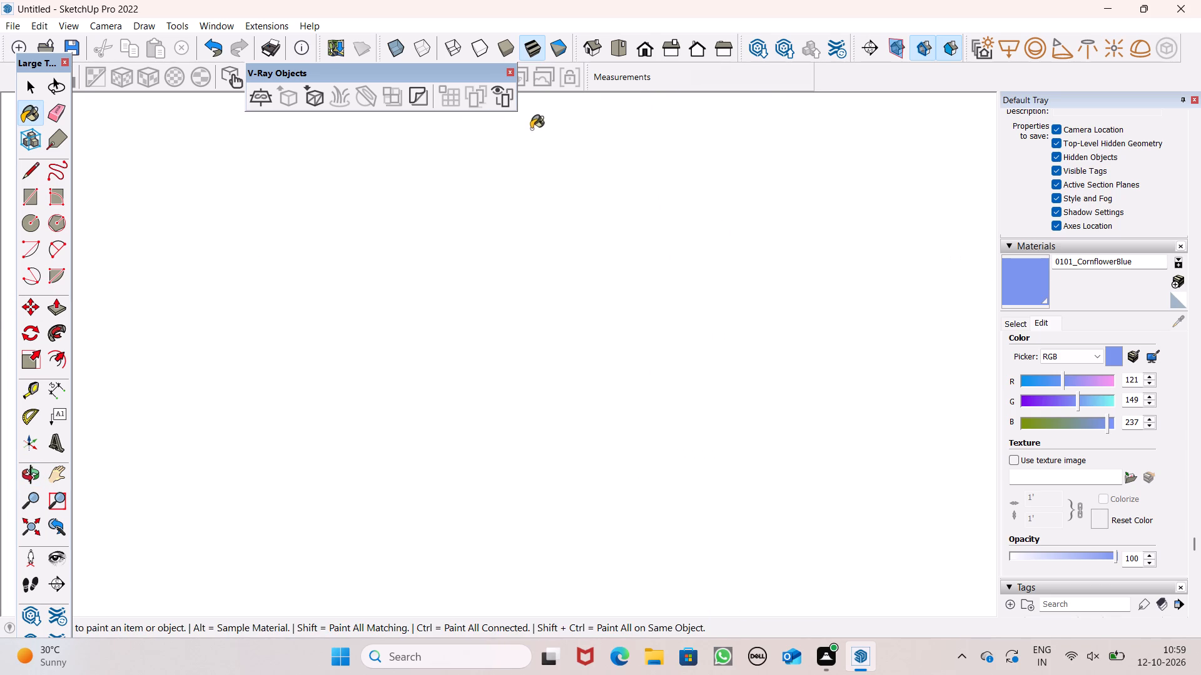
{"action": "left_click", "coordinate": [637, 46]}
{"action": "middle_click_drag", "start_coordinate": [422, 221], "coordinate": [646, 272]}
{"action": "scroll", "coordinate": [280, 130], "scroll_direction": "up", "scroll_amount": 1}
{"action": "scroll", "coordinate": [599, 262], "scroll_direction": "down", "scroll_amount": 4}
{"action": "scroll", "coordinate": [656, 430], "scroll_direction": "down", "scroll_amount": 5}
{"action": "scroll", "coordinate": [646, 349], "scroll_direction": "down", "scroll_amount": 6}
{"action": "scroll", "coordinate": [591, 172], "scroll_direction": "up", "scroll_amount": 17}
{"action": "middle_click_drag", "start_coordinate": [754, 332], "coordinate": [784, 387]}
{"action": "scroll", "coordinate": [746, 252], "scroll_direction": "up", "scroll_amount": 6}
{"action": "middle_click_drag", "start_coordinate": [796, 338], "coordinate": [618, 377]}
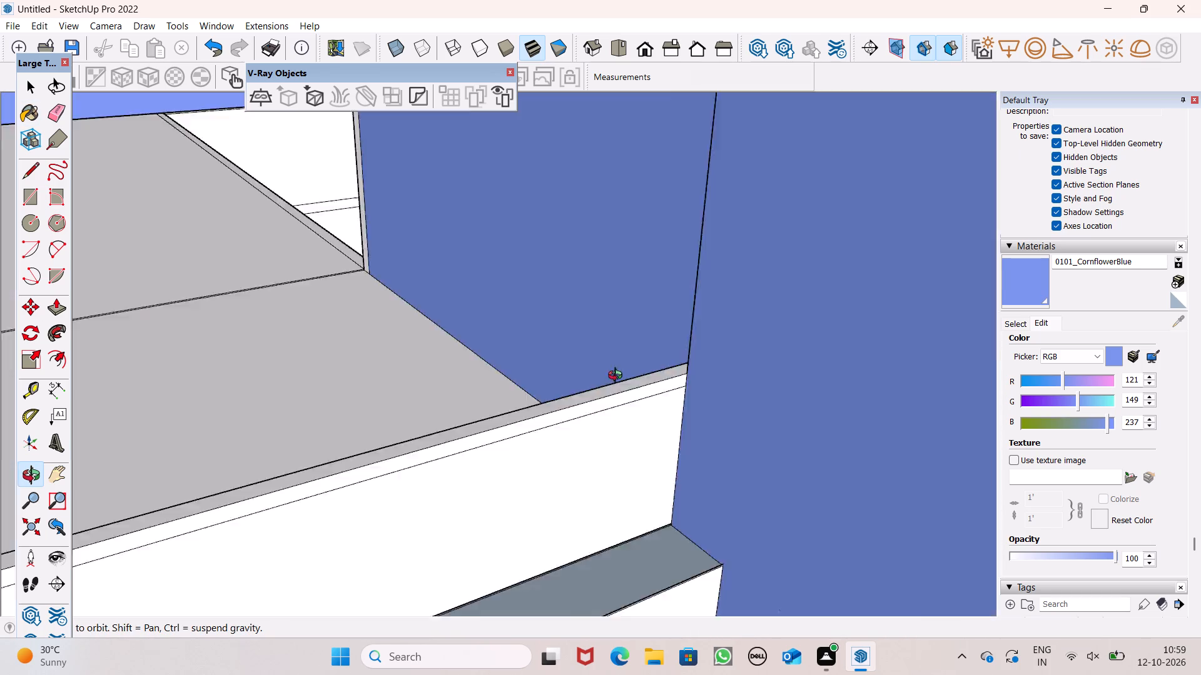
{"action": "middle_click_drag", "start_coordinate": [618, 377], "coordinate": [499, 375]}
{"action": "scroll", "coordinate": [343, 361], "scroll_direction": "up", "scroll_amount": 1}
{"action": "middle_click_drag", "start_coordinate": [345, 366], "coordinate": [512, 304]}
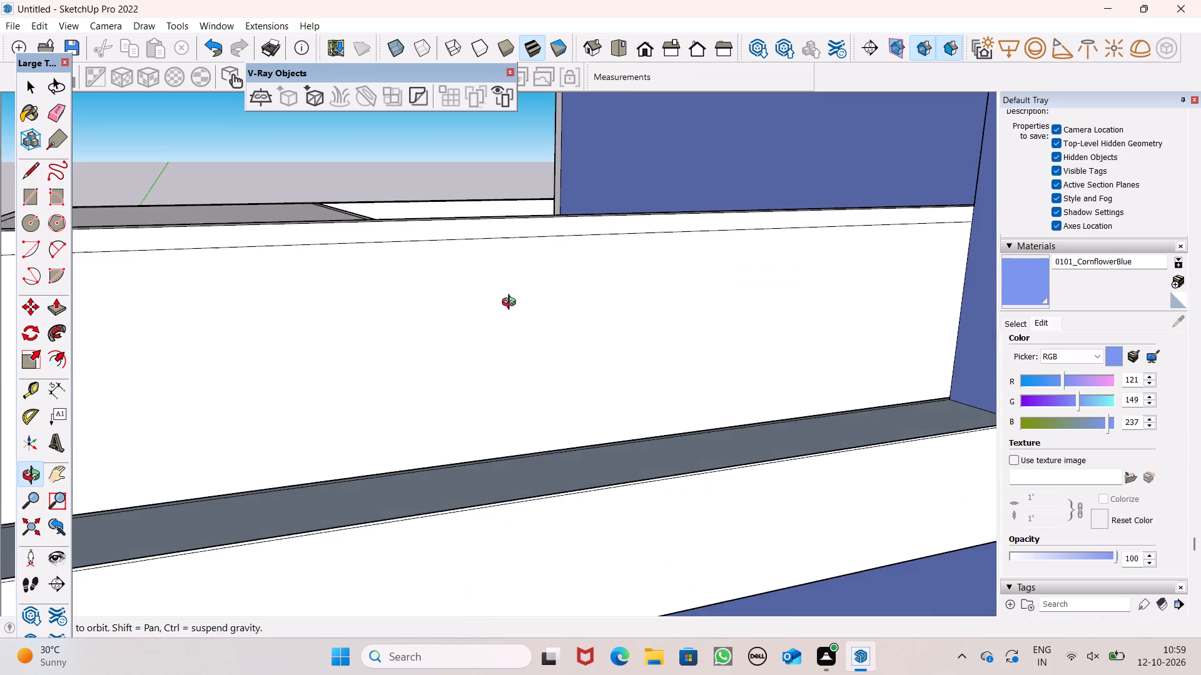
{"action": "middle_click_drag", "start_coordinate": [512, 304], "coordinate": [525, 328]}
{"action": "scroll", "coordinate": [444, 231], "scroll_direction": "up", "scroll_amount": 2}
{"action": "scroll", "coordinate": [436, 257], "scroll_direction": "down", "scroll_amount": 7}
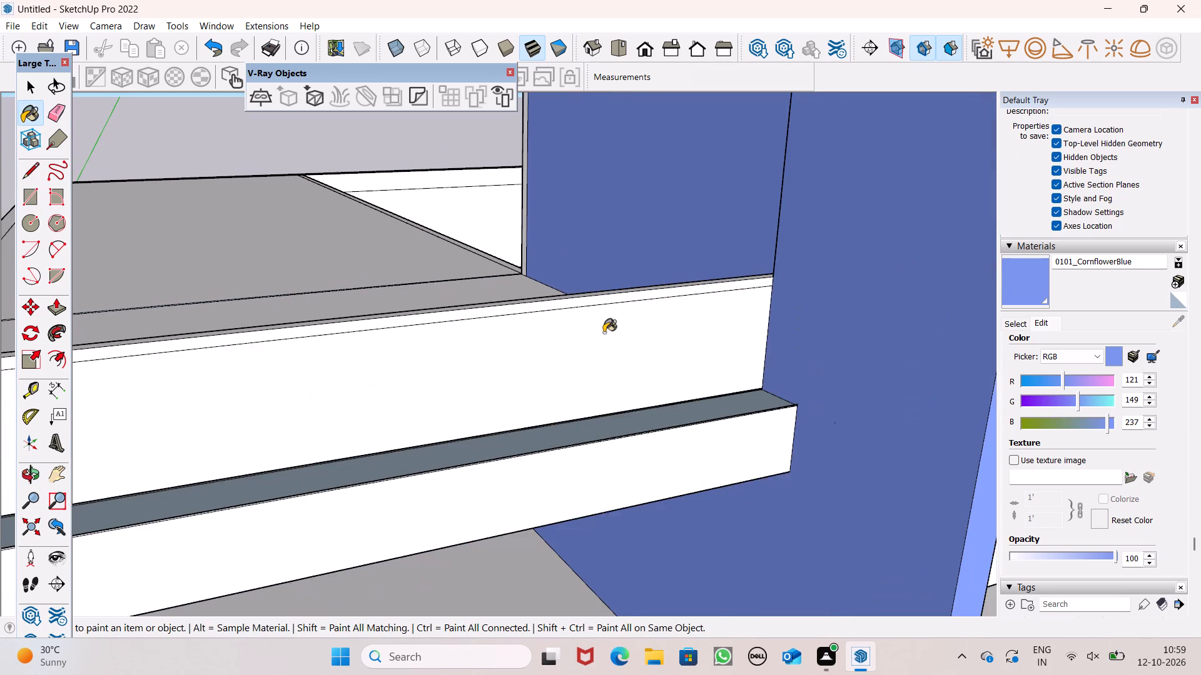
{"action": "middle_click_drag", "start_coordinate": [616, 331], "coordinate": [722, 307]}
{"action": "scroll", "coordinate": [753, 248], "scroll_direction": "up", "scroll_amount": 6}
{"action": "middle_click_drag", "start_coordinate": [820, 302], "coordinate": [951, 351]}
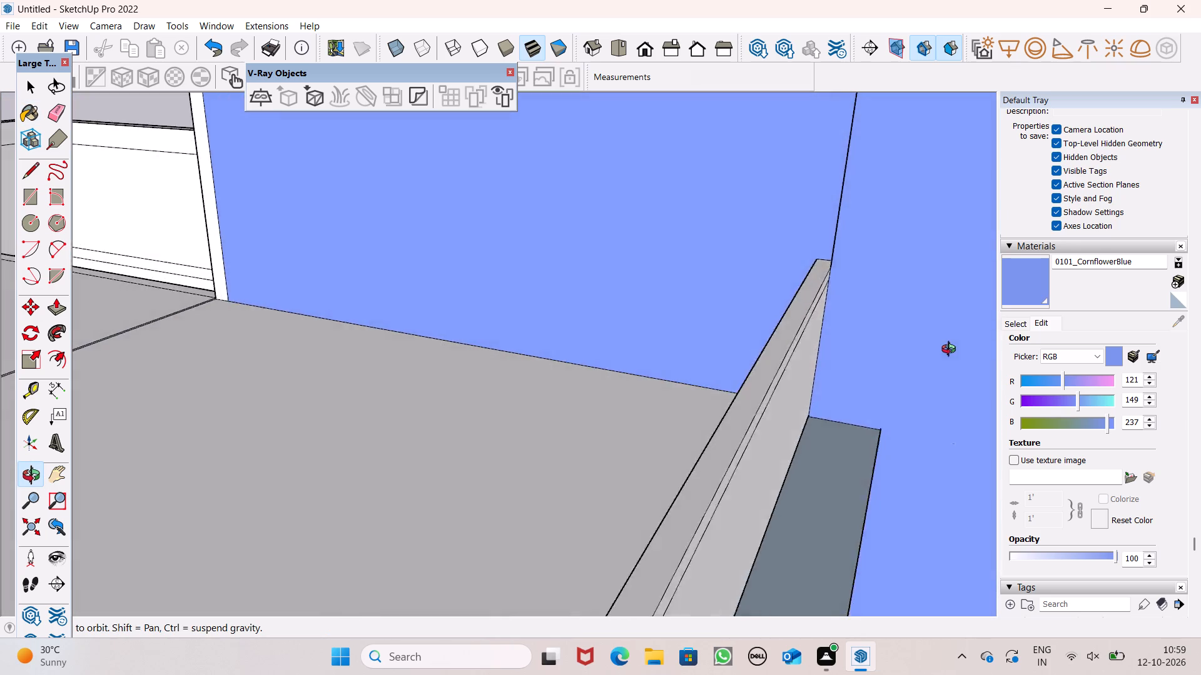
{"action": "middle_click_drag", "start_coordinate": [951, 351], "coordinate": [1049, 343]}
{"action": "scroll", "coordinate": [1034, 347], "scroll_direction": "up", "scroll_amount": 1}
{"action": "scroll", "coordinate": [798, 195], "scroll_direction": "up", "scroll_amount": 11}
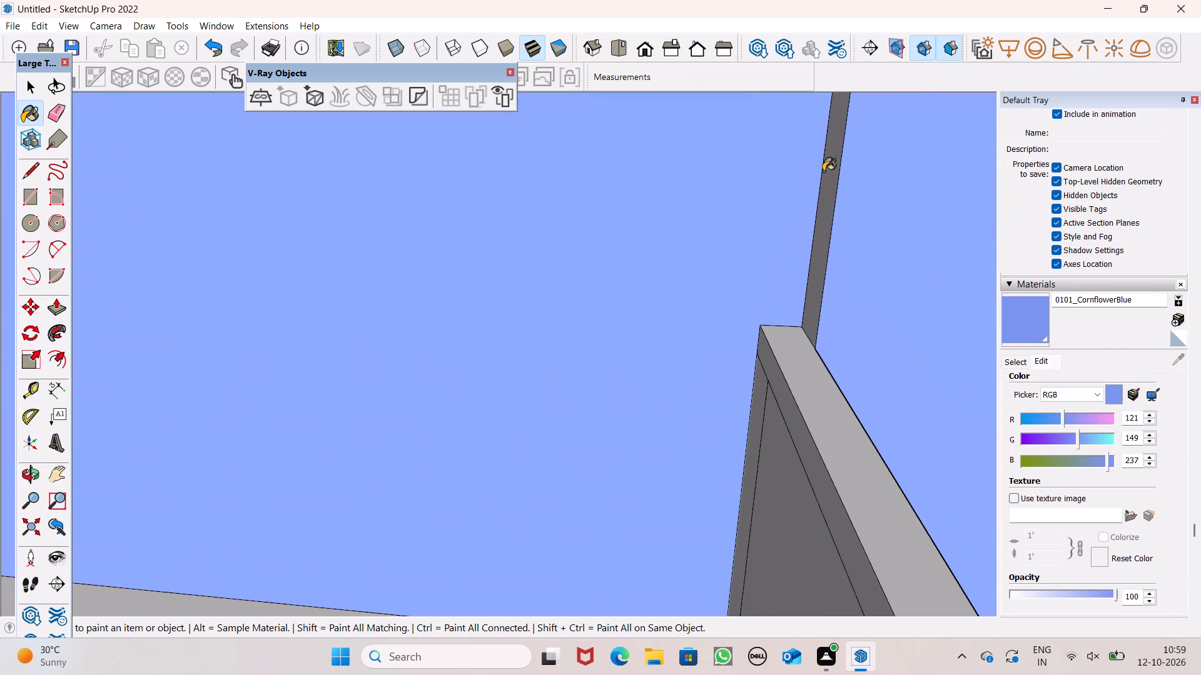
{"action": "left_click", "coordinate": [826, 180]}
Examine the painted step face and its junction with the topmost parapet from several angles.
{"action": "scroll", "coordinate": [872, 227], "scroll_direction": "down", "scroll_amount": 4}
{"action": "middle_click_drag", "start_coordinate": [878, 274], "coordinate": [597, 373]}
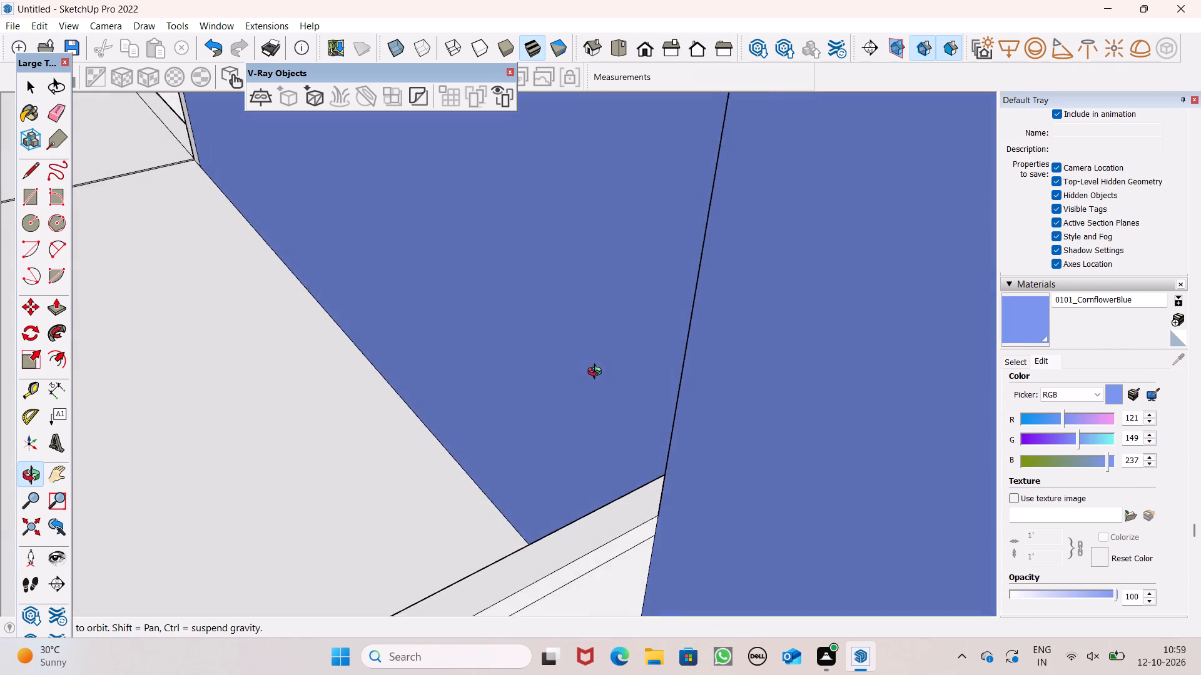
{"action": "middle_click_drag", "start_coordinate": [597, 373], "coordinate": [630, 359]}
{"action": "scroll", "coordinate": [711, 357], "scroll_direction": "up", "scroll_amount": 1}
{"action": "middle_click_drag", "start_coordinate": [711, 357], "coordinate": [823, 261]}
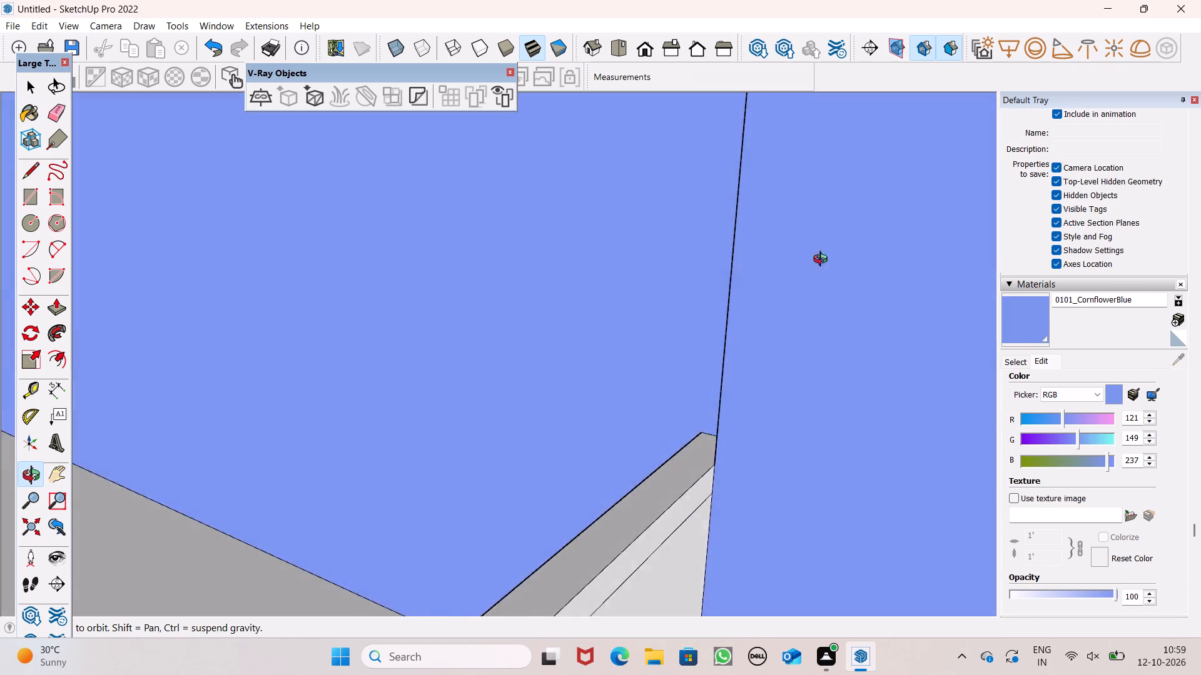
{"action": "middle_click_drag", "start_coordinate": [823, 261], "coordinate": [940, 207]}
{"action": "scroll", "coordinate": [697, 389], "scroll_direction": "up", "scroll_amount": 1}
{"action": "middle_click_drag", "start_coordinate": [697, 389], "coordinate": [702, 419]}
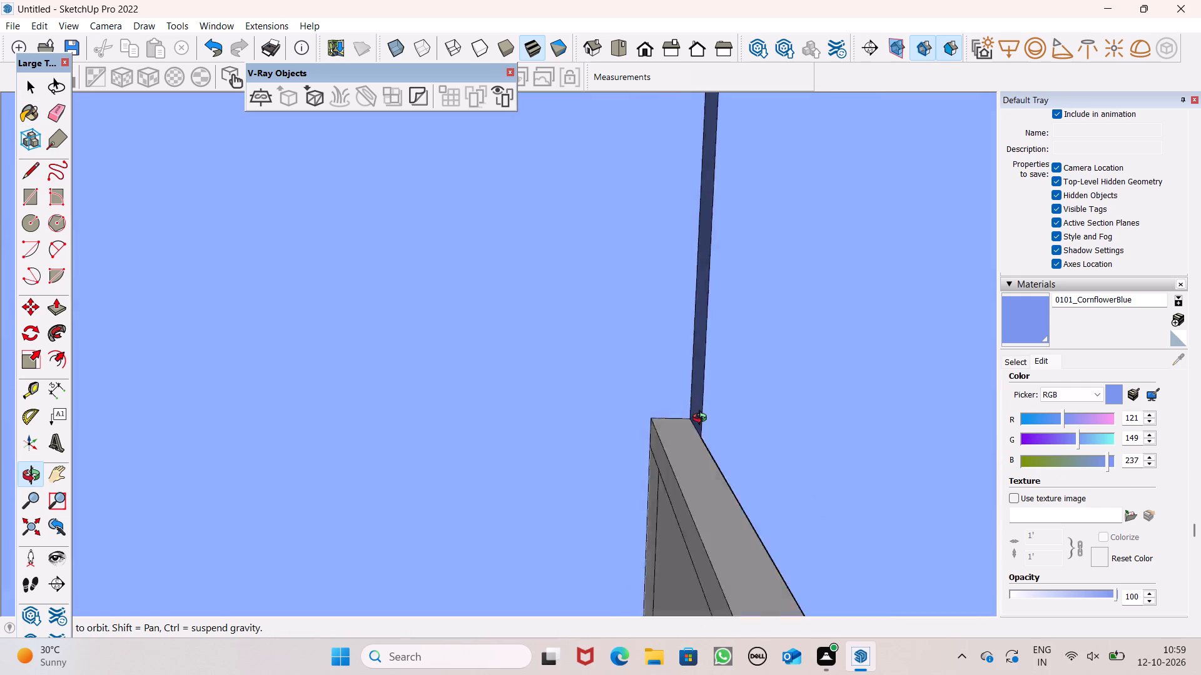
{"action": "middle_click_drag", "start_coordinate": [702, 419], "coordinate": [549, 464]}
Paint the balcony frame's rear beam face, one post's rear face and its narrow inner return at roof level cornflower blue.
{"action": "scroll", "coordinate": [420, 401], "scroll_direction": "down", "scroll_amount": 4}
{"action": "scroll", "coordinate": [487, 354], "scroll_direction": "down", "scroll_amount": 10}
{"action": "scroll", "coordinate": [583, 382], "scroll_direction": "down", "scroll_amount": 3}
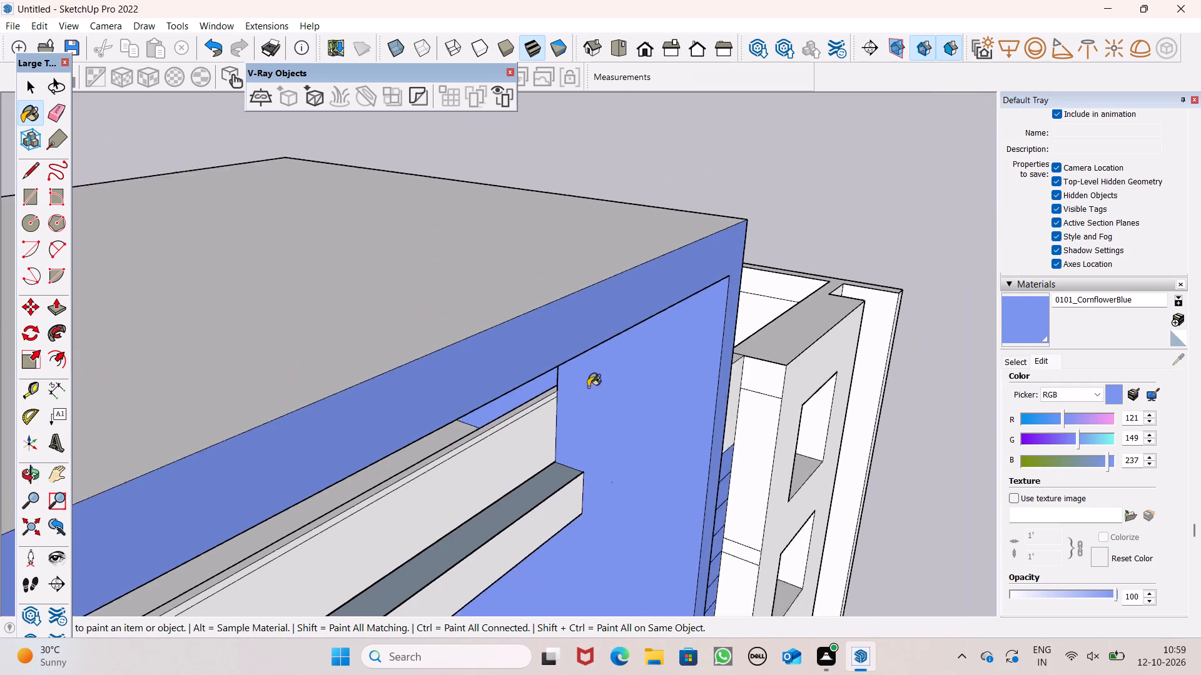
{"action": "scroll", "coordinate": [588, 387], "scroll_direction": "down", "scroll_amount": 7}
{"action": "scroll", "coordinate": [354, 303], "scroll_direction": "down", "scroll_amount": 6}
{"action": "middle_click_drag", "start_coordinate": [388, 359], "coordinate": [858, 355]}
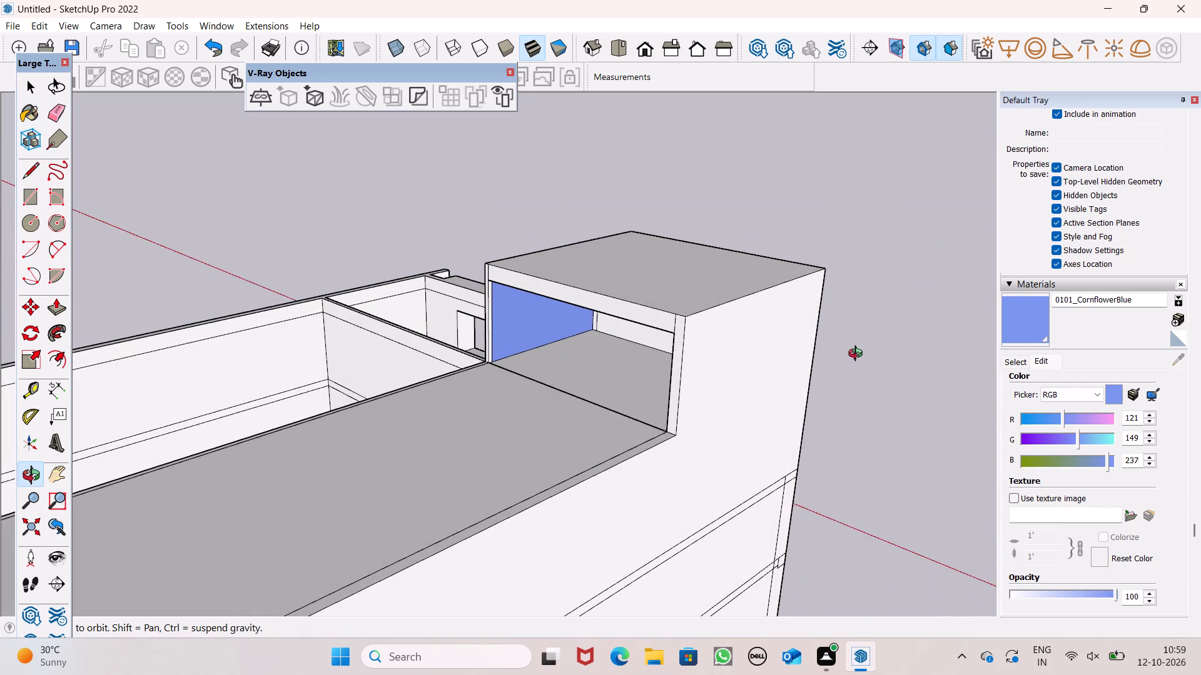
{"action": "middle_click_drag", "start_coordinate": [858, 355], "coordinate": [858, 354]}
{"action": "scroll", "coordinate": [615, 291], "scroll_direction": "up", "scroll_amount": 2}
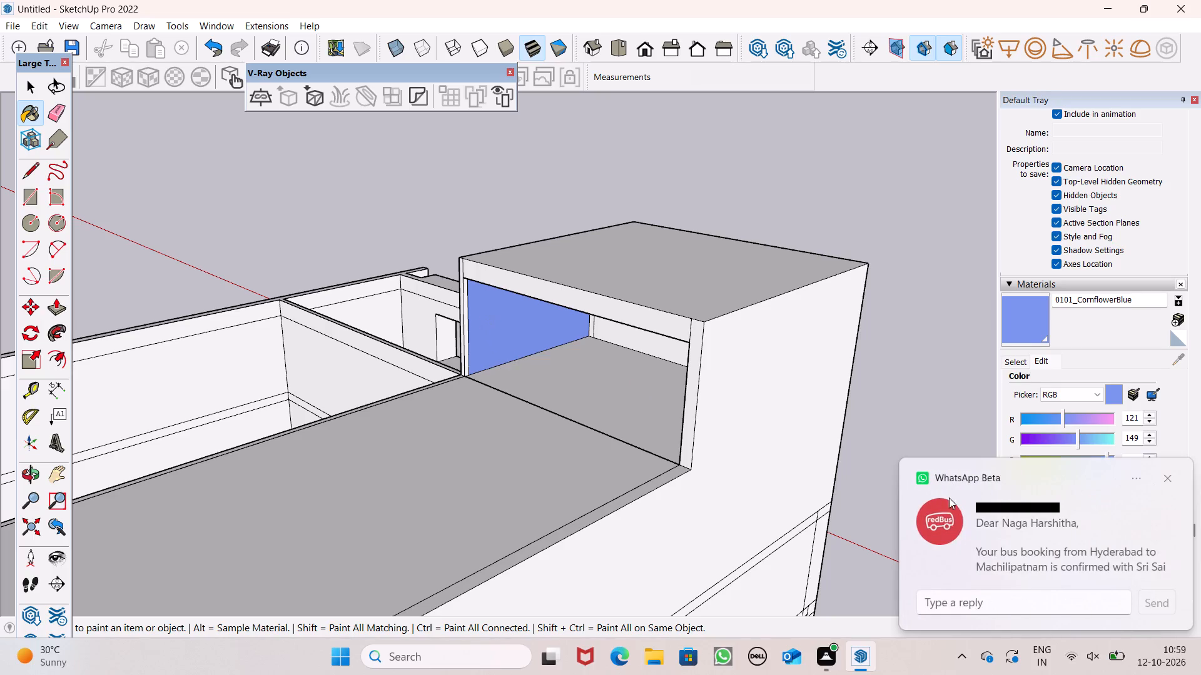
{"action": "left_click", "coordinate": [1167, 469]}
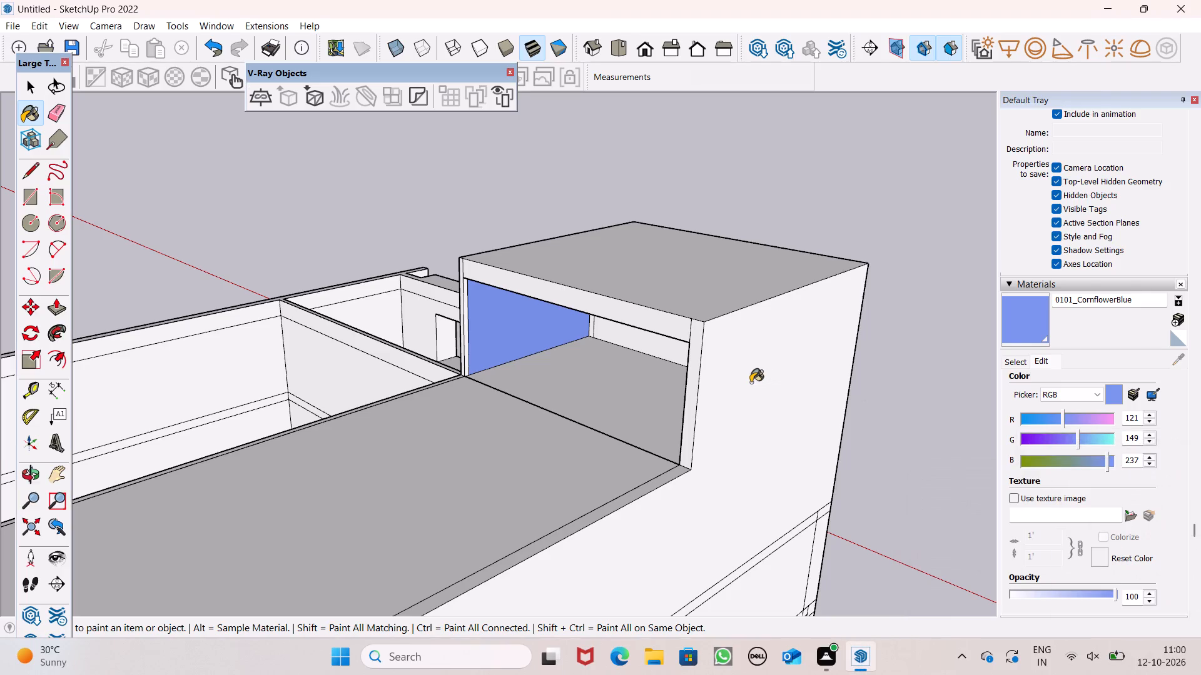
{"action": "middle_click_drag", "start_coordinate": [644, 415], "coordinate": [704, 447]}
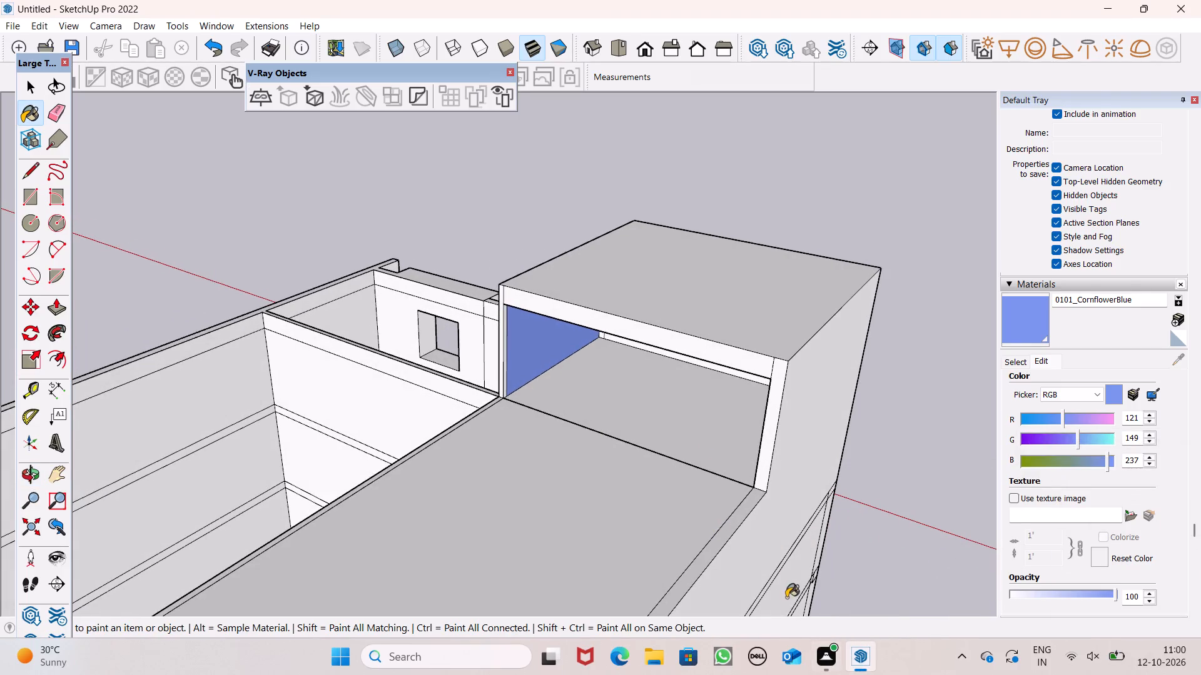
{"action": "scroll", "coordinate": [691, 476], "scroll_direction": "up", "scroll_amount": 1}
{"action": "middle_click_drag", "start_coordinate": [676, 448], "coordinate": [716, 394]}
{"action": "scroll", "coordinate": [521, 234], "scroll_direction": "up", "scroll_amount": 8}
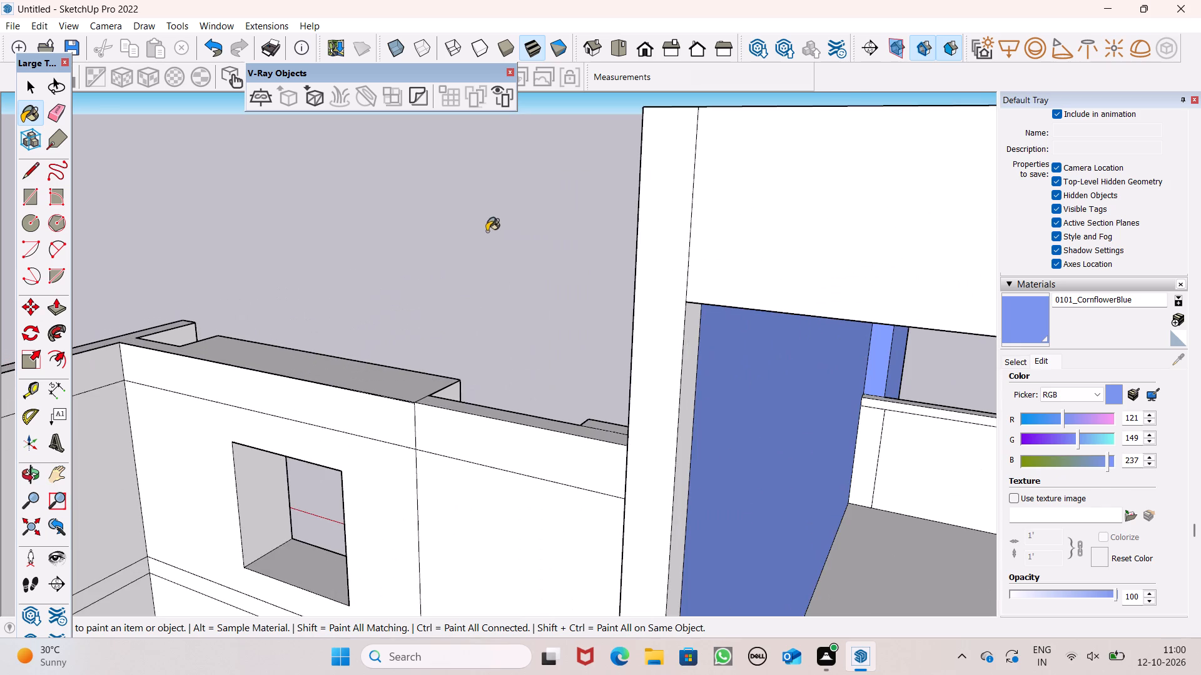
{"action": "scroll", "coordinate": [698, 402], "scroll_direction": "up", "scroll_amount": 1}
{"action": "middle_click_drag", "start_coordinate": [701, 403], "coordinate": [683, 424]}
{"action": "left_click", "coordinate": [772, 259]}
{"action": "left_click", "coordinate": [666, 260]}
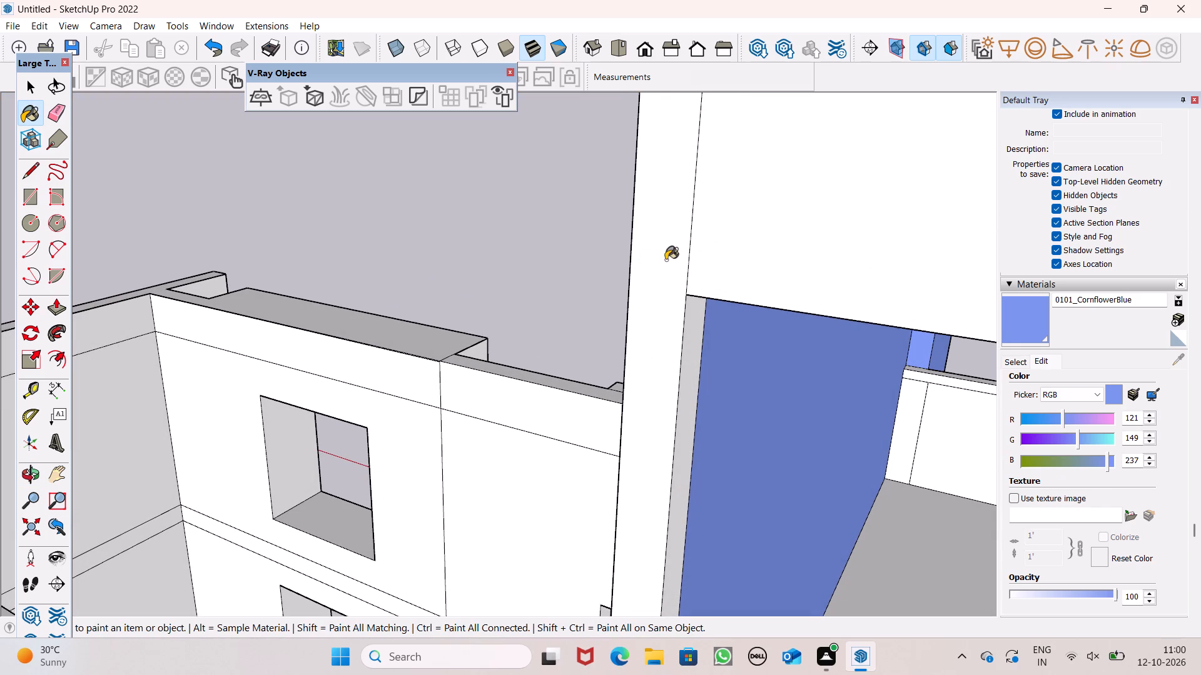
{"action": "left_click", "coordinate": [691, 374]}
Paint the opposite post's rear face and the flat top of the balcony frame cornflower blue.
{"action": "scroll", "coordinate": [669, 321], "scroll_direction": "down", "scroll_amount": 2}
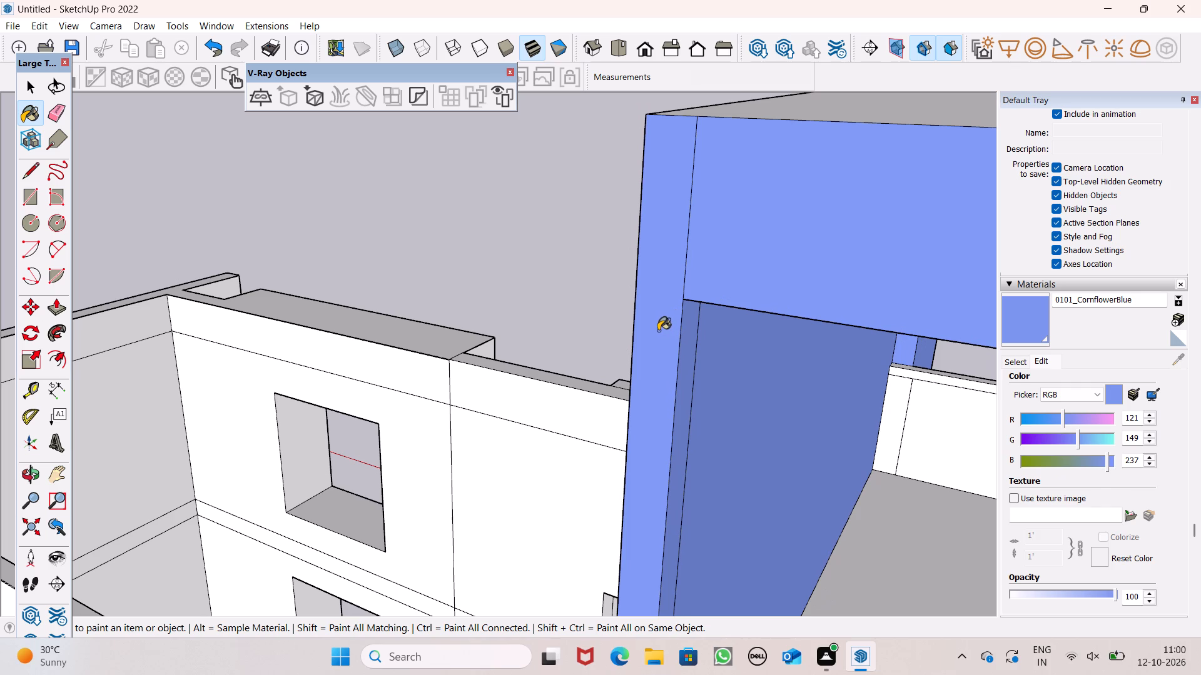
{"action": "scroll", "coordinate": [657, 264], "scroll_direction": "down", "scroll_amount": 5}
{"action": "scroll", "coordinate": [711, 328], "scroll_direction": "down", "scroll_amount": 6}
{"action": "scroll", "coordinate": [547, 290], "scroll_direction": "down", "scroll_amount": 5}
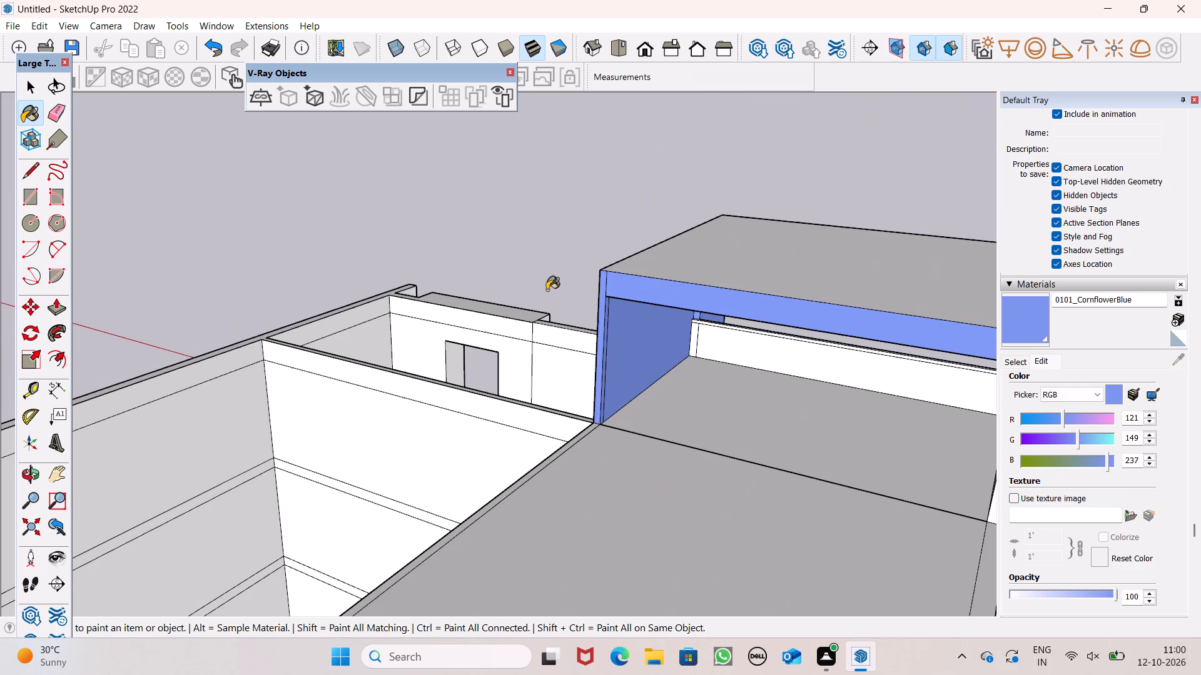
{"action": "scroll", "coordinate": [547, 290], "scroll_direction": "down", "scroll_amount": 1}
{"action": "middle_click_drag", "start_coordinate": [821, 411], "coordinate": [978, 405]}
{"action": "scroll", "coordinate": [974, 347], "scroll_direction": "up", "scroll_amount": 6}
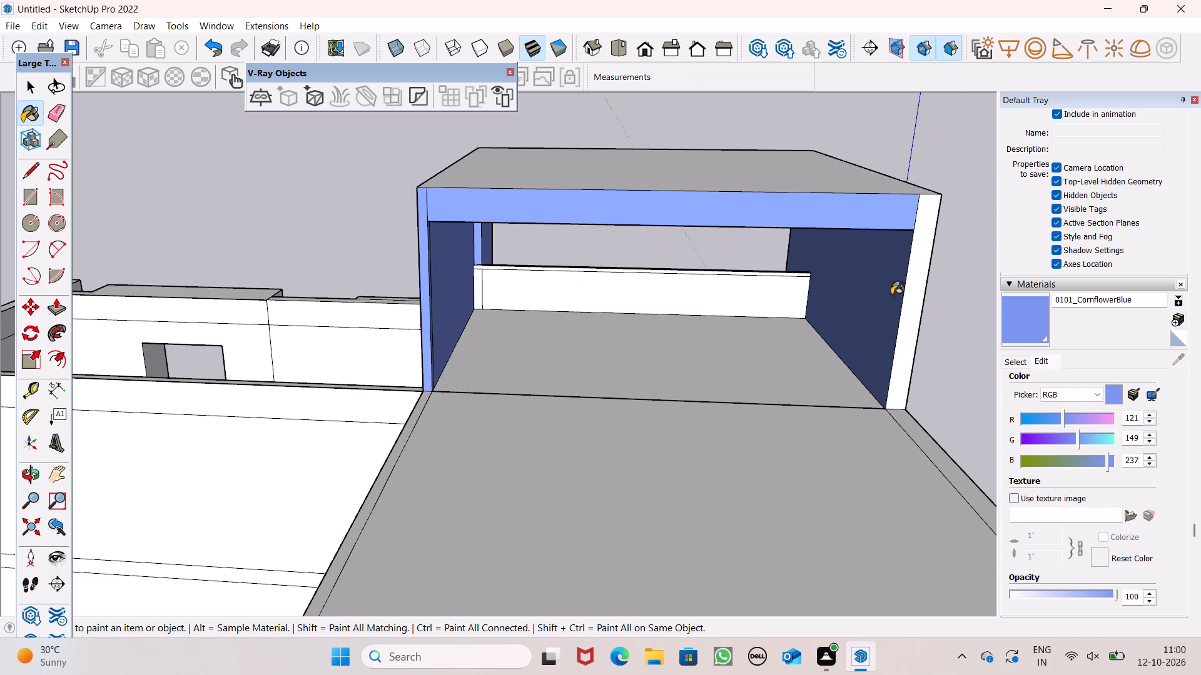
{"action": "left_click", "coordinate": [906, 283]}
{"action": "left_click", "coordinate": [640, 164]}
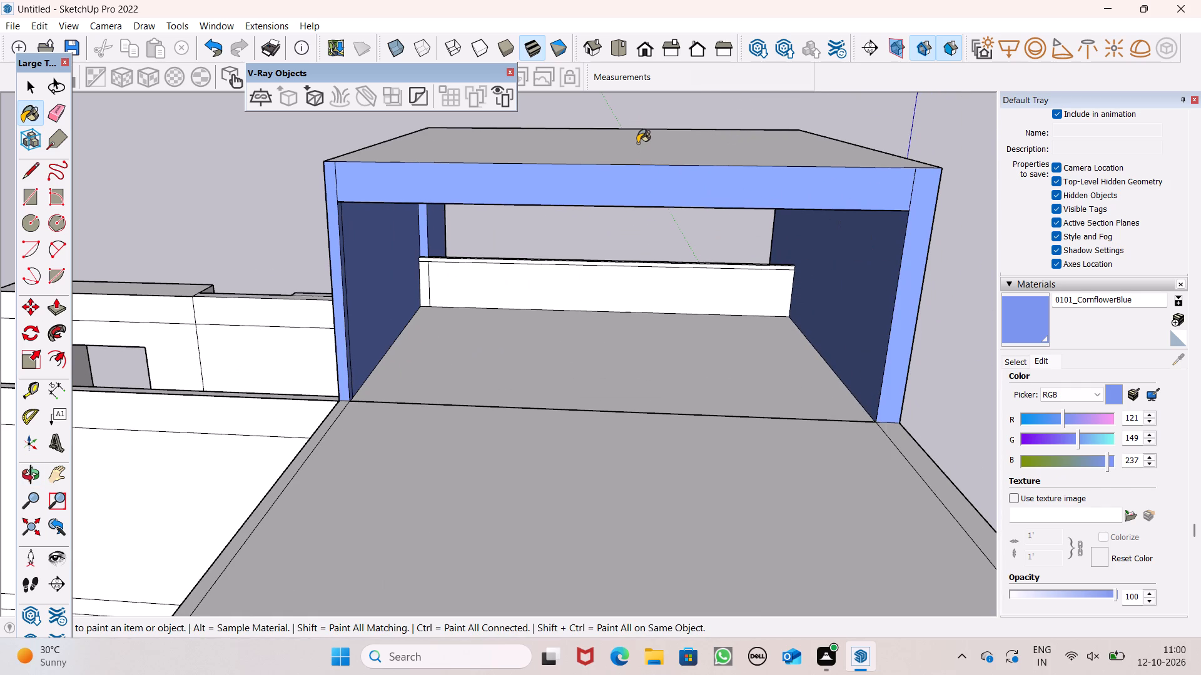
{"action": "left_click", "coordinate": [637, 143]}
Erase the seam between the frame's rear beam face and the post beside the windowed wall.
{"action": "scroll", "coordinate": [697, 221], "scroll_direction": "down", "scroll_amount": 4}
{"action": "middle_click_drag", "start_coordinate": [704, 246], "coordinate": [555, 212]}
{"action": "scroll", "coordinate": [672, 253], "scroll_direction": "up", "scroll_amount": 1}
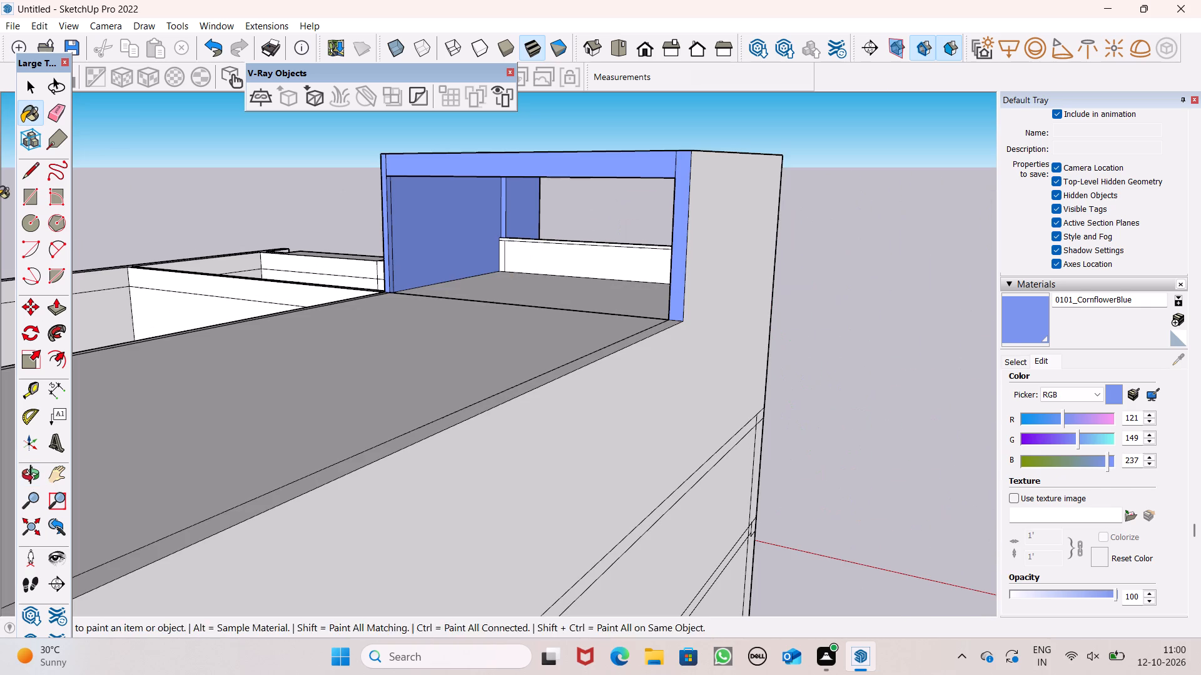
{"action": "left_click", "coordinate": [62, 114]}
{"action": "middle_click_drag", "start_coordinate": [479, 274], "coordinate": [633, 320]}
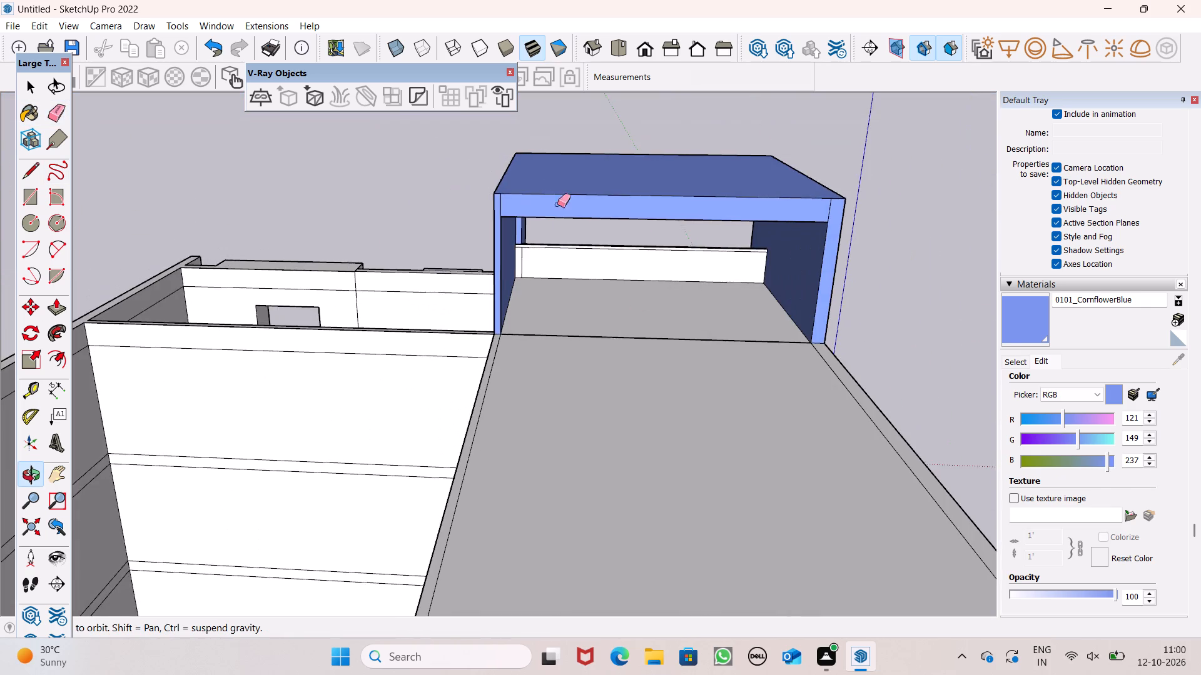
{"action": "scroll", "coordinate": [525, 190], "scroll_direction": "up", "scroll_amount": 11}
{"action": "left_click", "coordinate": [469, 205]}
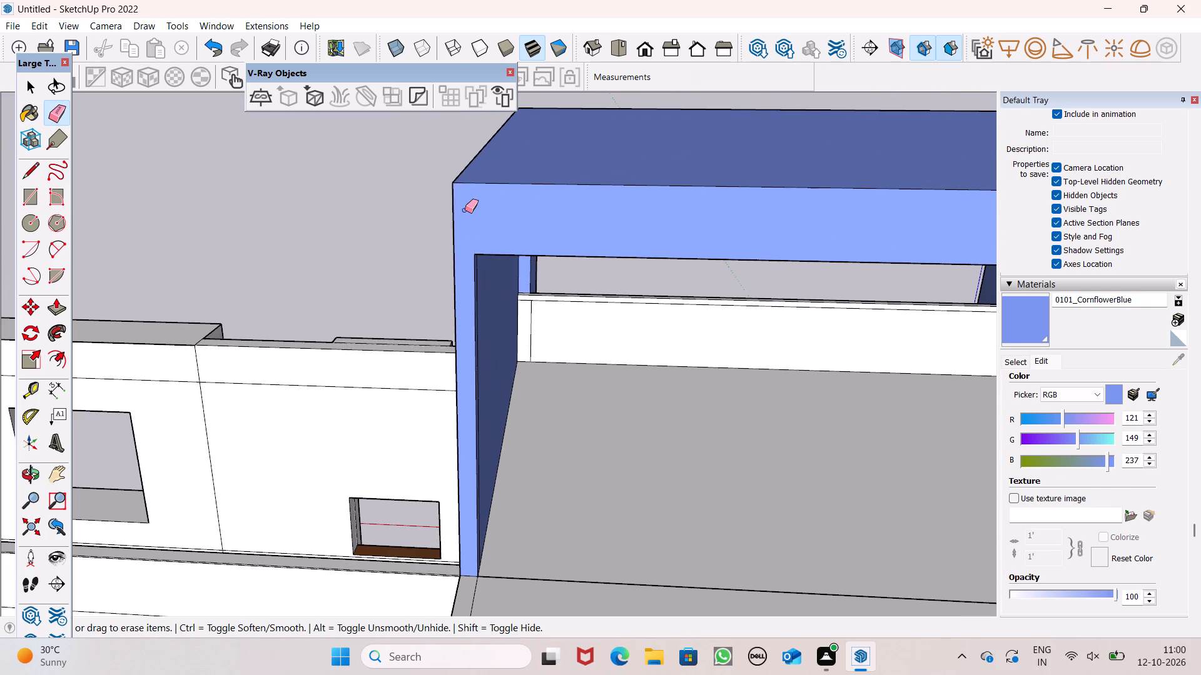
Erase the matching seam between the rear beam face and the post at the building's outer side.
{"action": "scroll", "coordinate": [251, 191], "scroll_direction": "down", "scroll_amount": 6}
{"action": "scroll", "coordinate": [563, 217], "scroll_direction": "up", "scroll_amount": 5}
{"action": "scroll", "coordinate": [711, 221], "scroll_direction": "up", "scroll_amount": 5}
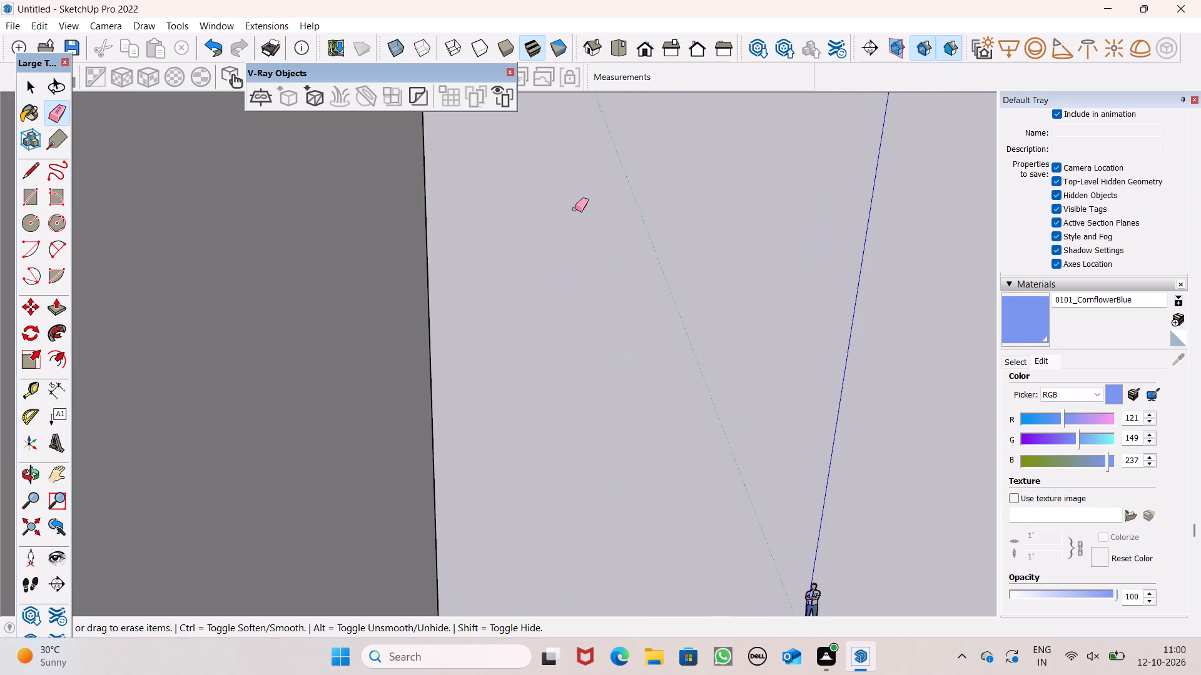
{"action": "scroll", "coordinate": [577, 214], "scroll_direction": "down", "scroll_amount": 4}
{"action": "left_click", "coordinate": [478, 203]}
{"action": "scroll", "coordinate": [644, 264], "scroll_direction": "down", "scroll_amount": 2}
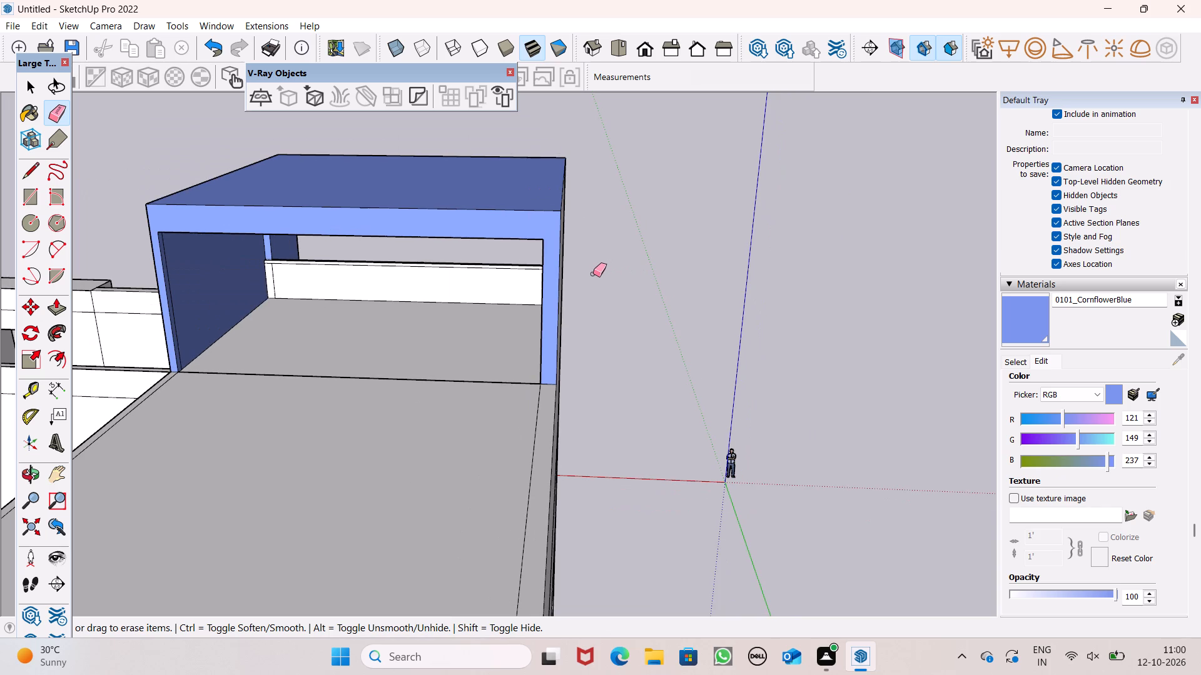
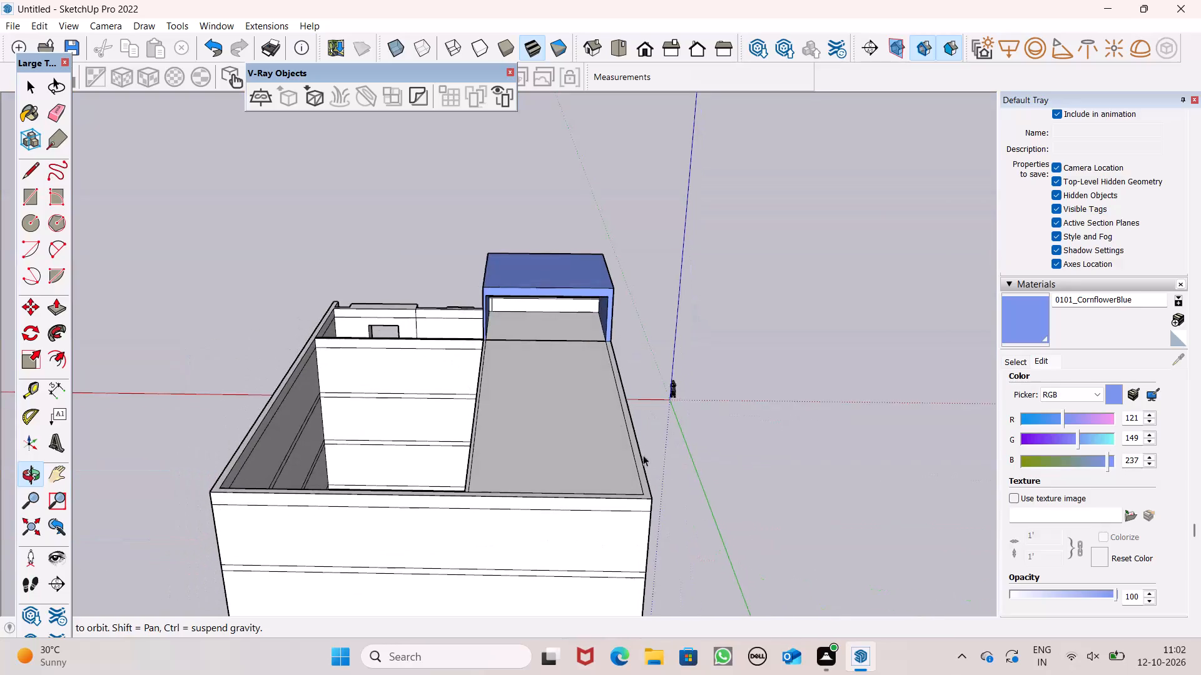
Erase the short vertical seam on the inner face of the top balcony's parapet, beside the frame post.
{"action": "scroll", "coordinate": [606, 367], "scroll_direction": "up", "scroll_amount": 8}
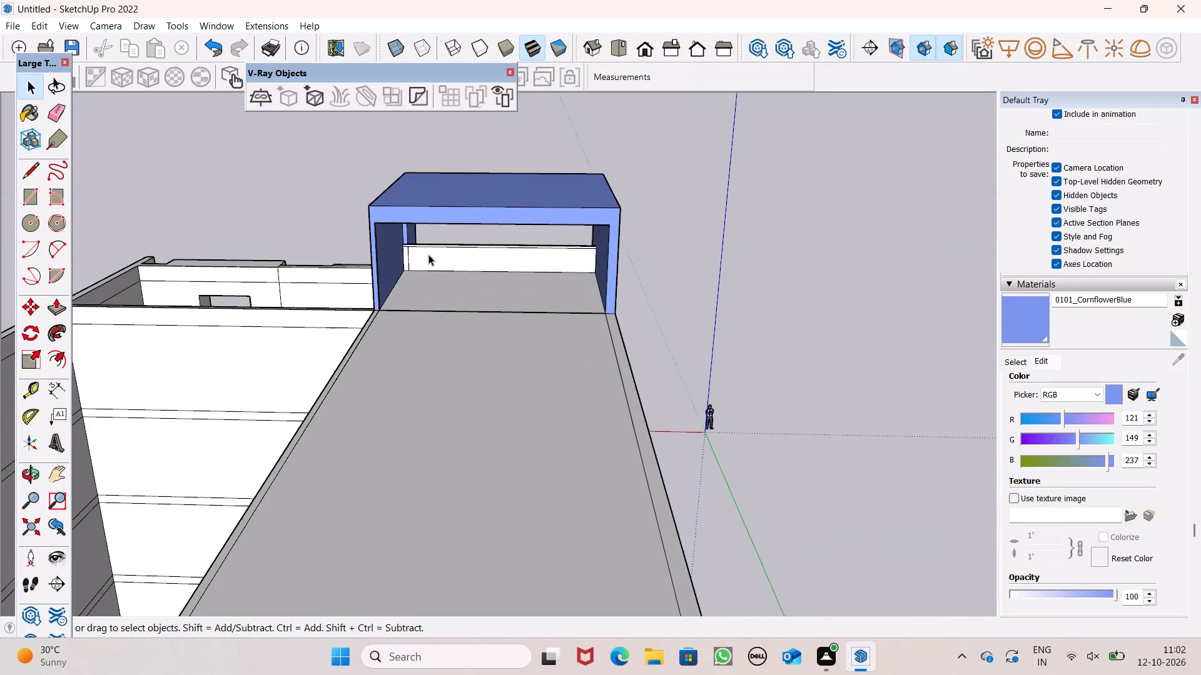
{"action": "scroll", "coordinate": [435, 245], "scroll_direction": "up", "scroll_amount": 8}
{"action": "scroll", "coordinate": [403, 220], "scroll_direction": "down", "scroll_amount": 1}
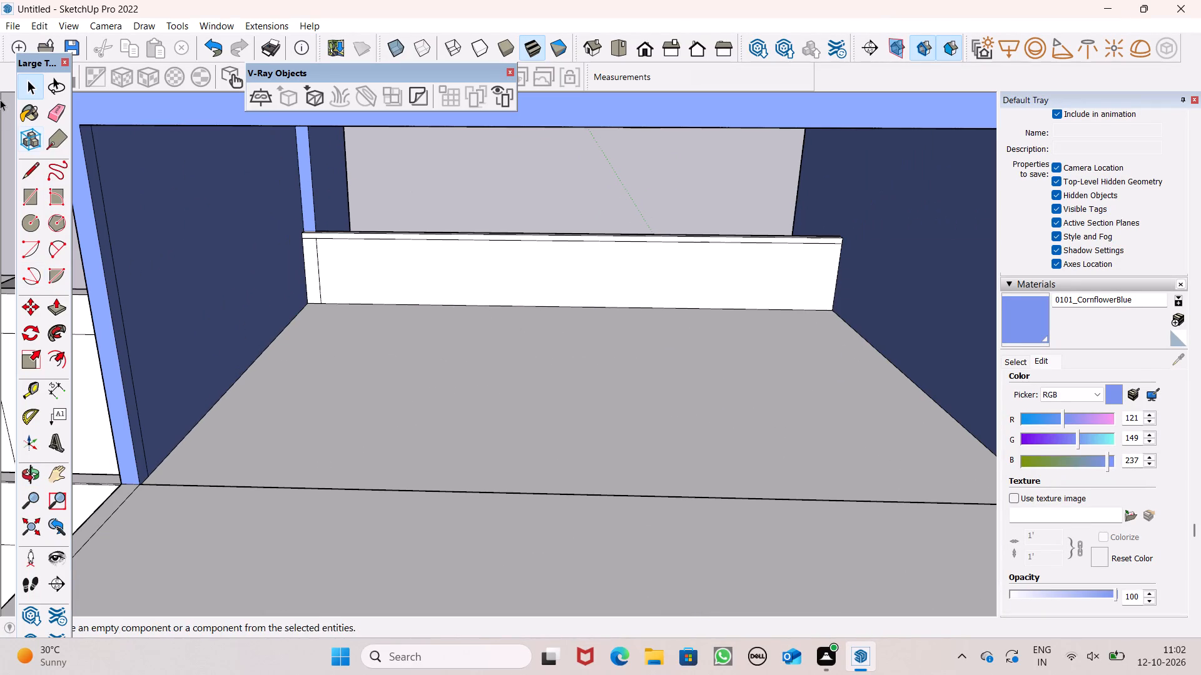
{"action": "left_click", "coordinate": [58, 109]}
{"action": "scroll", "coordinate": [333, 275], "scroll_direction": "up", "scroll_amount": 4}
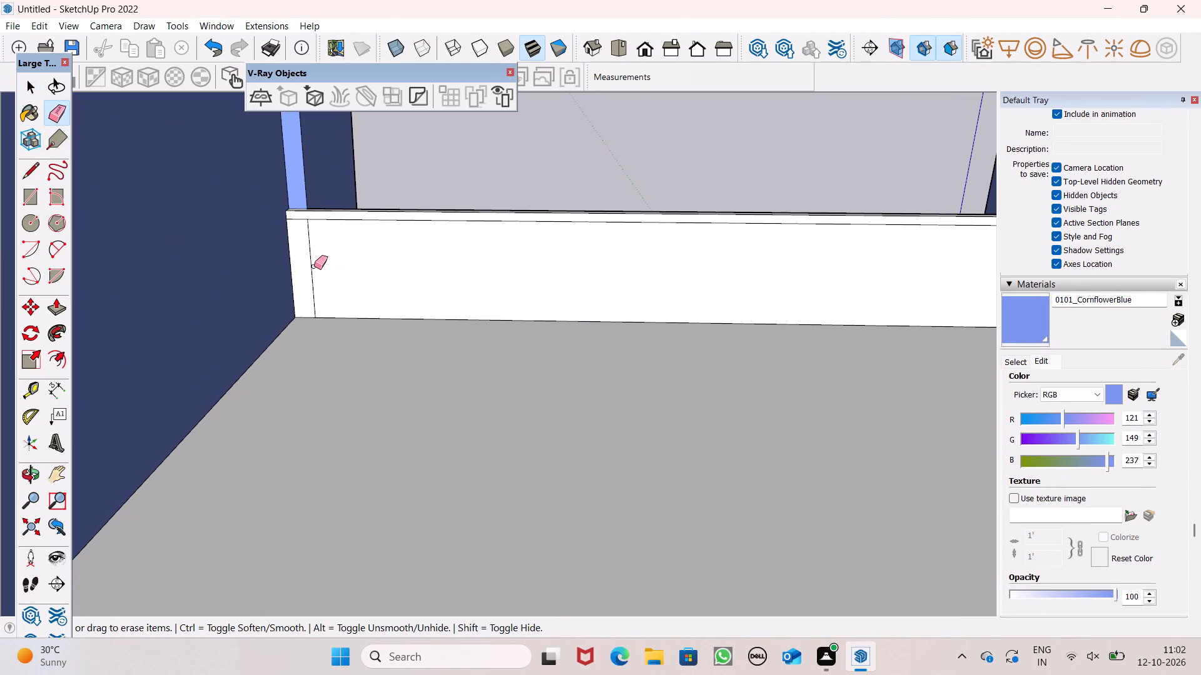
{"action": "left_click", "coordinate": [314, 266]}
{"action": "scroll", "coordinate": [644, 346], "scroll_direction": "down", "scroll_amount": 5}
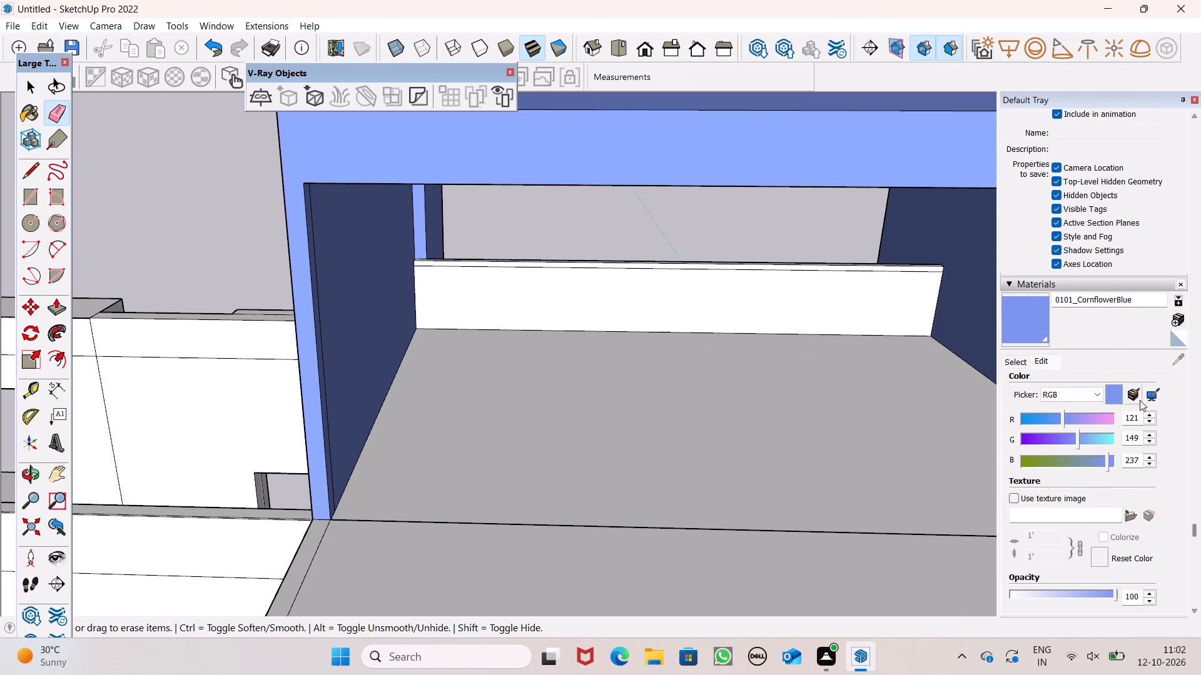
Switch the material settings from colour editing back to choosing from the Colors-Named swatches.
{"action": "scroll", "coordinate": [1136, 399], "scroll_direction": "down", "scroll_amount": 6}
{"action": "scroll", "coordinate": [1006, 364], "scroll_direction": "down", "scroll_amount": 6}
{"action": "scroll", "coordinate": [1123, 457], "scroll_direction": "down", "scroll_amount": 7}
{"action": "scroll", "coordinate": [1123, 452], "scroll_direction": "up", "scroll_amount": 11}
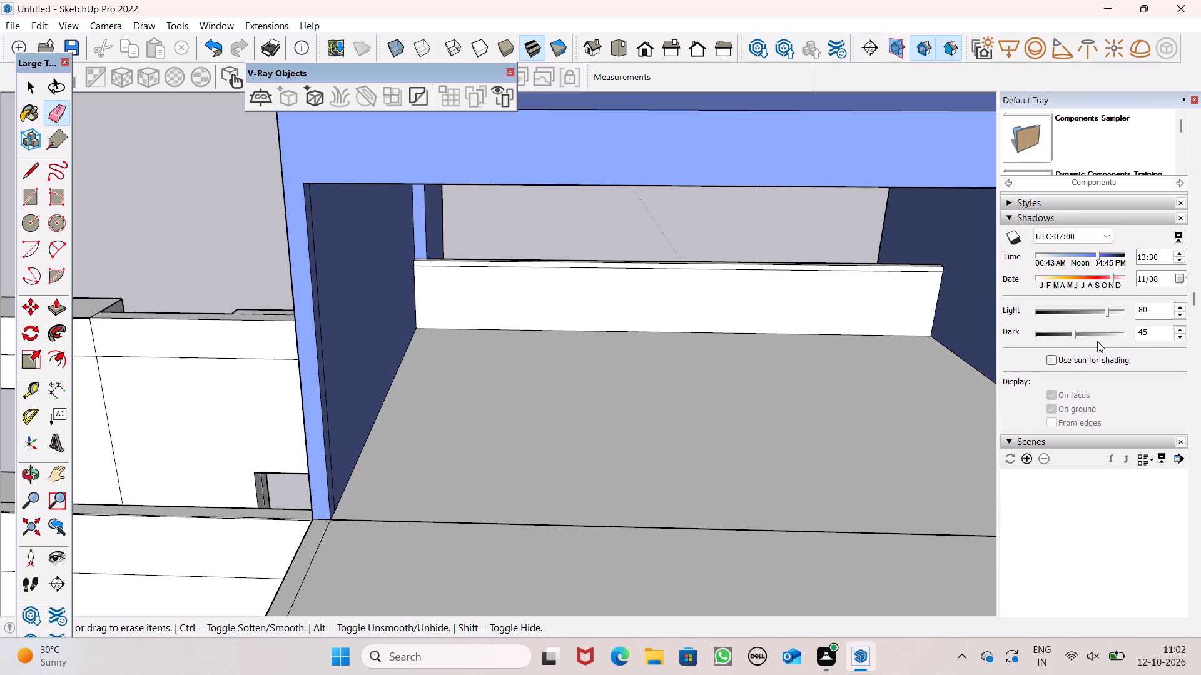
{"action": "scroll", "coordinate": [1133, 301], "scroll_direction": "down", "scroll_amount": 13}
{"action": "scroll", "coordinate": [1131, 364], "scroll_direction": "down", "scroll_amount": 5}
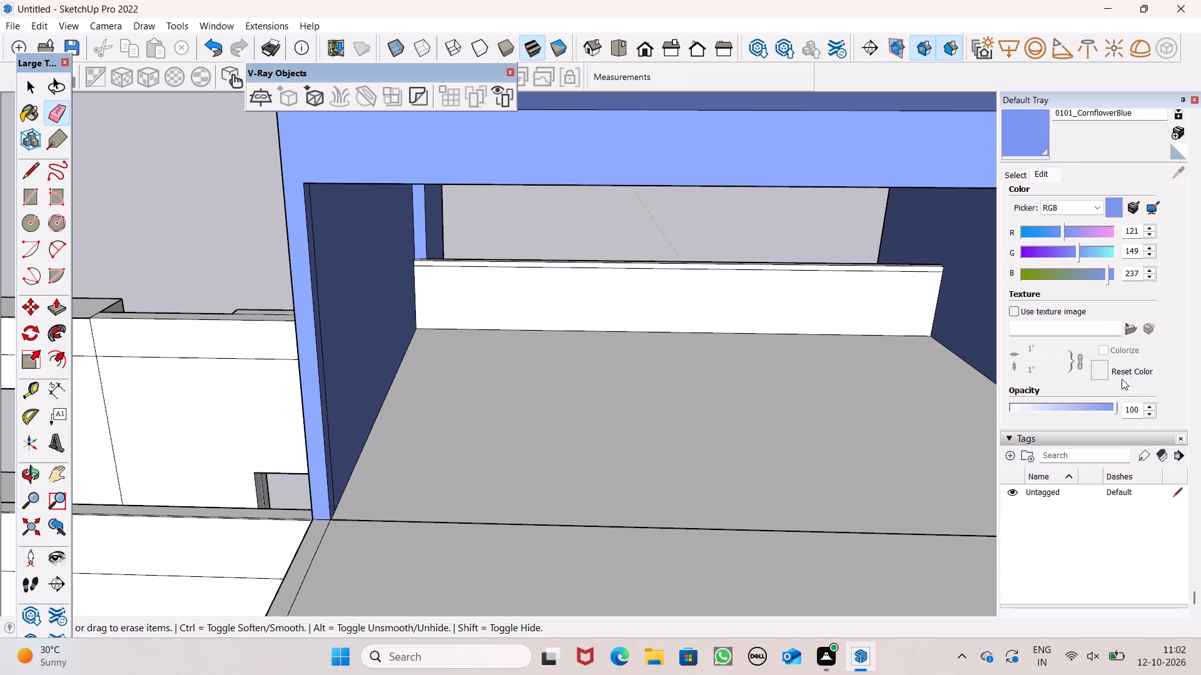
{"action": "scroll", "coordinate": [1122, 395], "scroll_direction": "up", "scroll_amount": 7}
{"action": "scroll", "coordinate": [1114, 407], "scroll_direction": "down", "scroll_amount": 4}
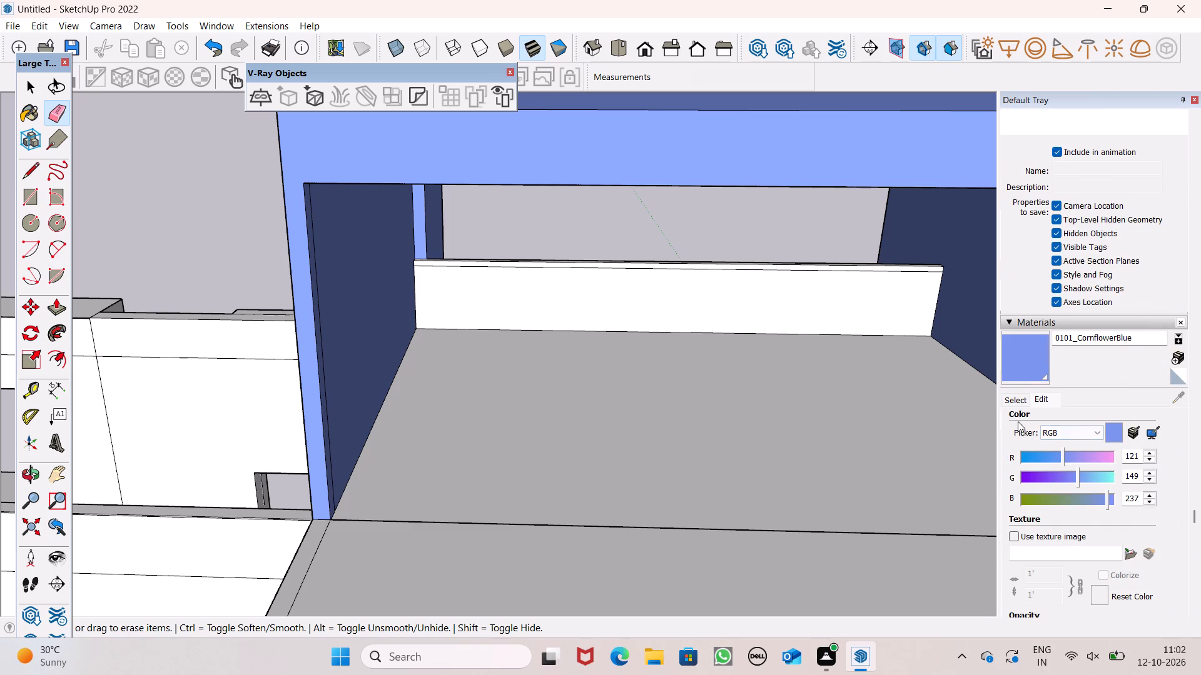
{"action": "left_click", "coordinate": [1018, 421]}
{"action": "left_click", "coordinate": [1018, 416]}
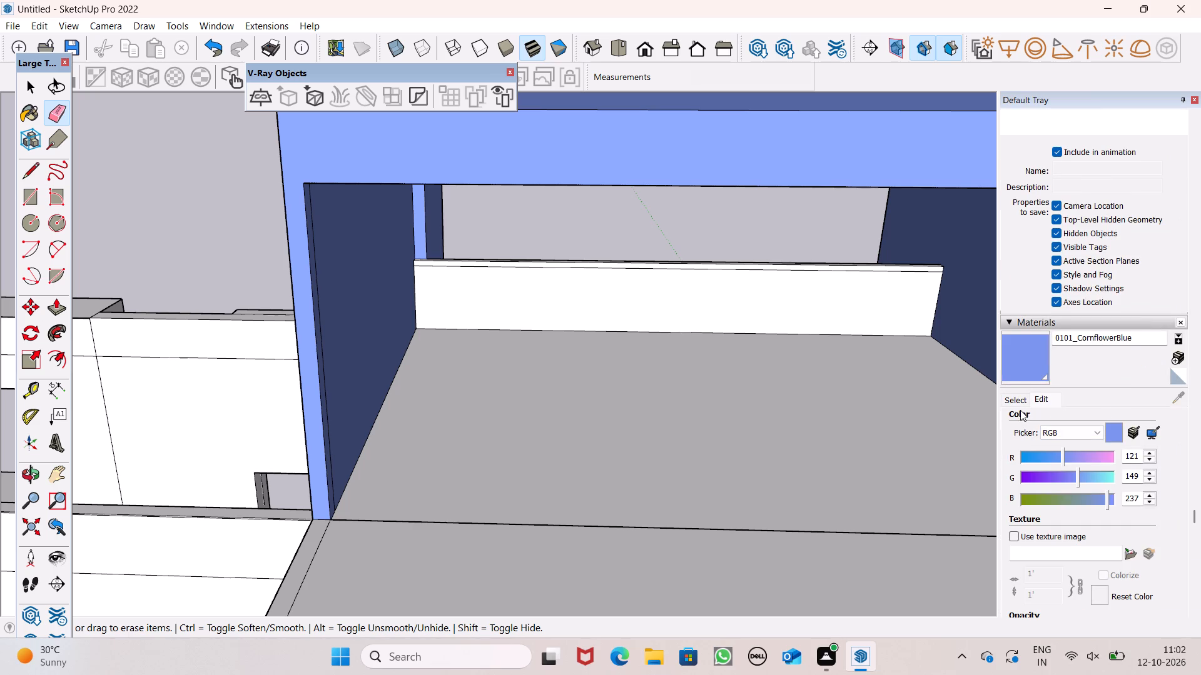
{"action": "left_click", "coordinate": [1018, 412]}
{"action": "scroll", "coordinate": [1107, 390], "scroll_direction": "down", "scroll_amount": 2}
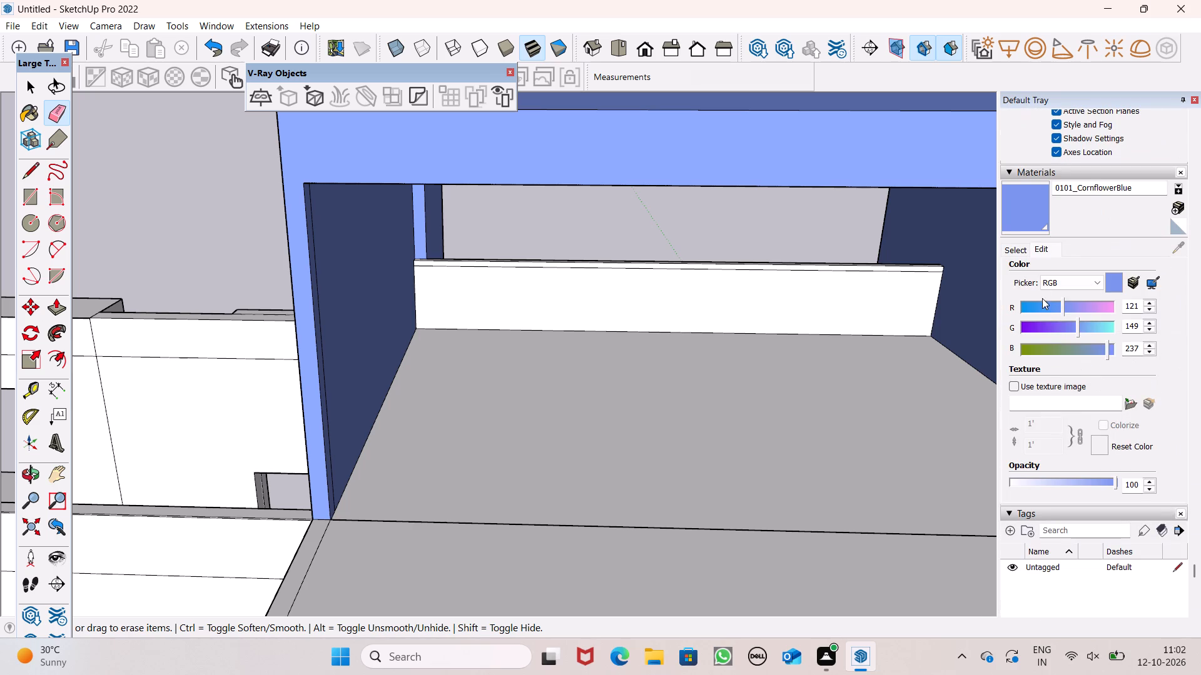
{"action": "left_click", "coordinate": [1022, 256]}
{"action": "left_click", "coordinate": [1021, 247]}
Trace a short line along the lower edge of the lowest floor band in the open rear bay to create its floor face.
{"action": "scroll", "coordinate": [1043, 326], "scroll_direction": "down", "scroll_amount": 3}
{"action": "scroll", "coordinate": [773, 312], "scroll_direction": "down", "scroll_amount": 10}
{"action": "middle_click_drag", "start_coordinate": [850, 424], "coordinate": [936, 519]}
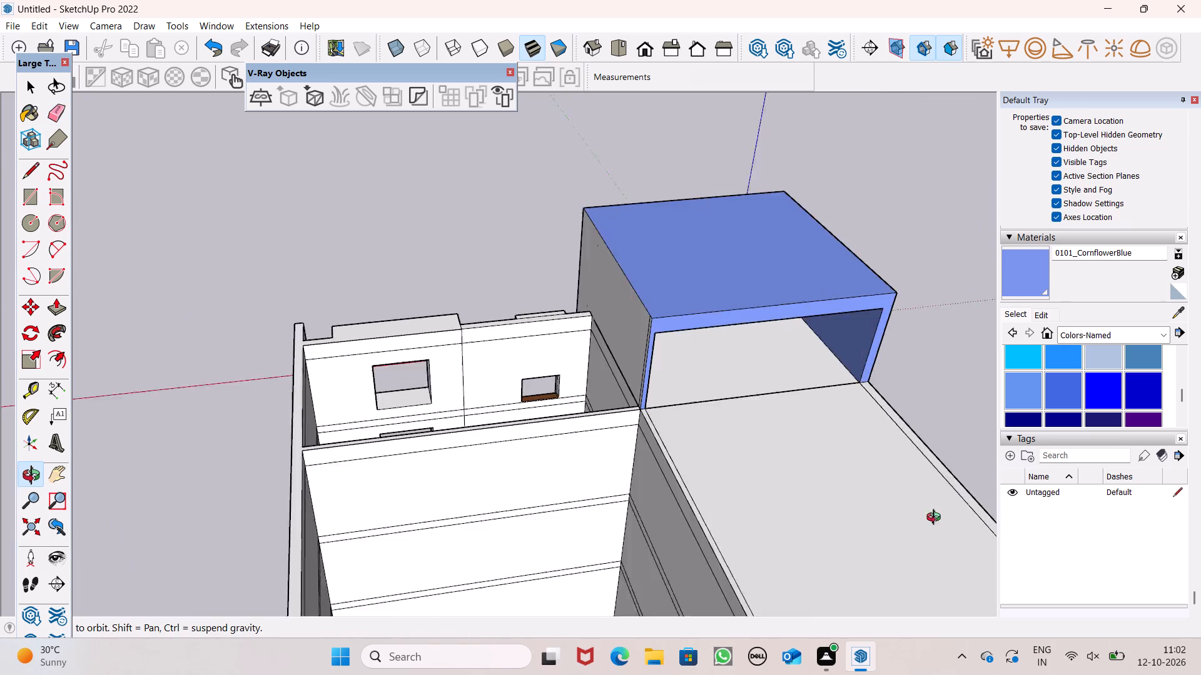
{"action": "middle_click_drag", "start_coordinate": [936, 519], "coordinate": [984, 504]}
{"action": "key", "text": "space"}
{"action": "scroll", "coordinate": [557, 291], "scroll_direction": "down", "scroll_amount": 7}
{"action": "middle_click_drag", "start_coordinate": [632, 394], "coordinate": [494, 449]}
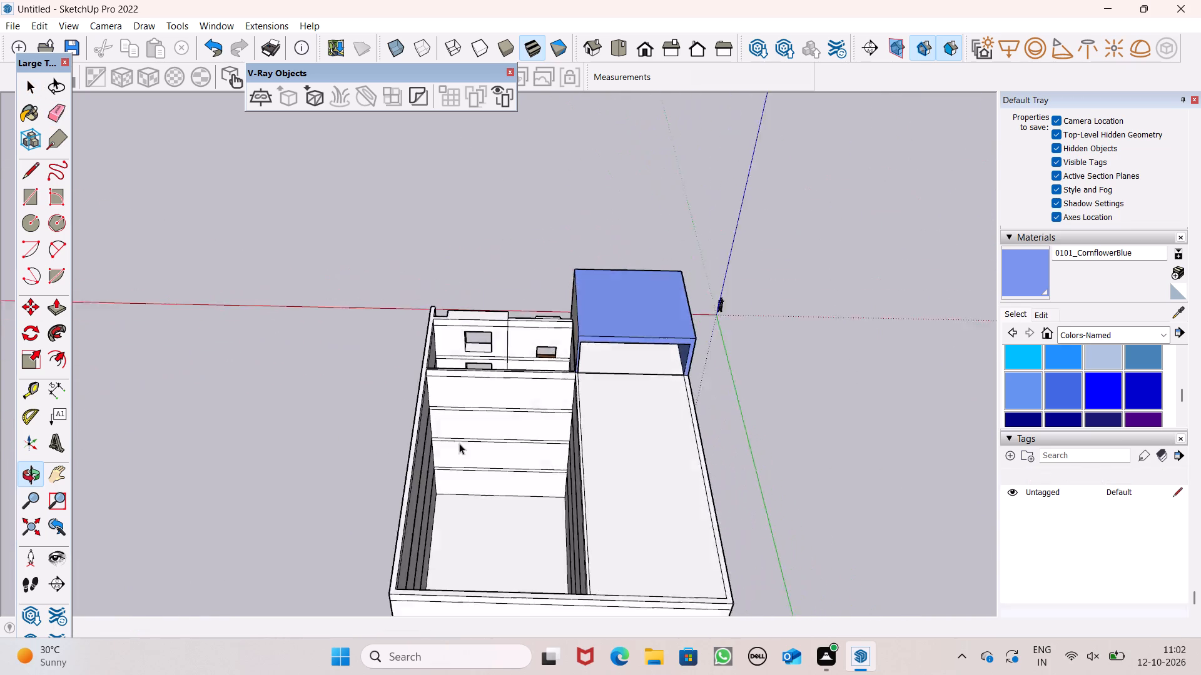
{"action": "scroll", "coordinate": [431, 445], "scroll_direction": "up", "scroll_amount": 7}
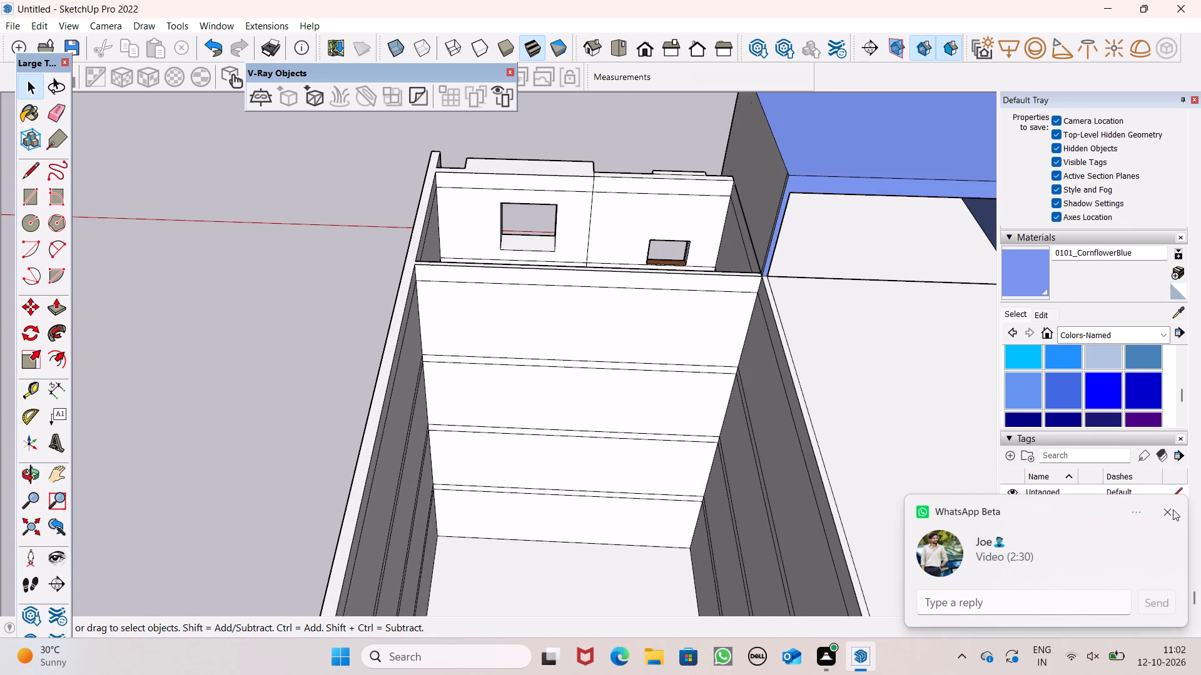
{"action": "left_click", "coordinate": [1168, 512]}
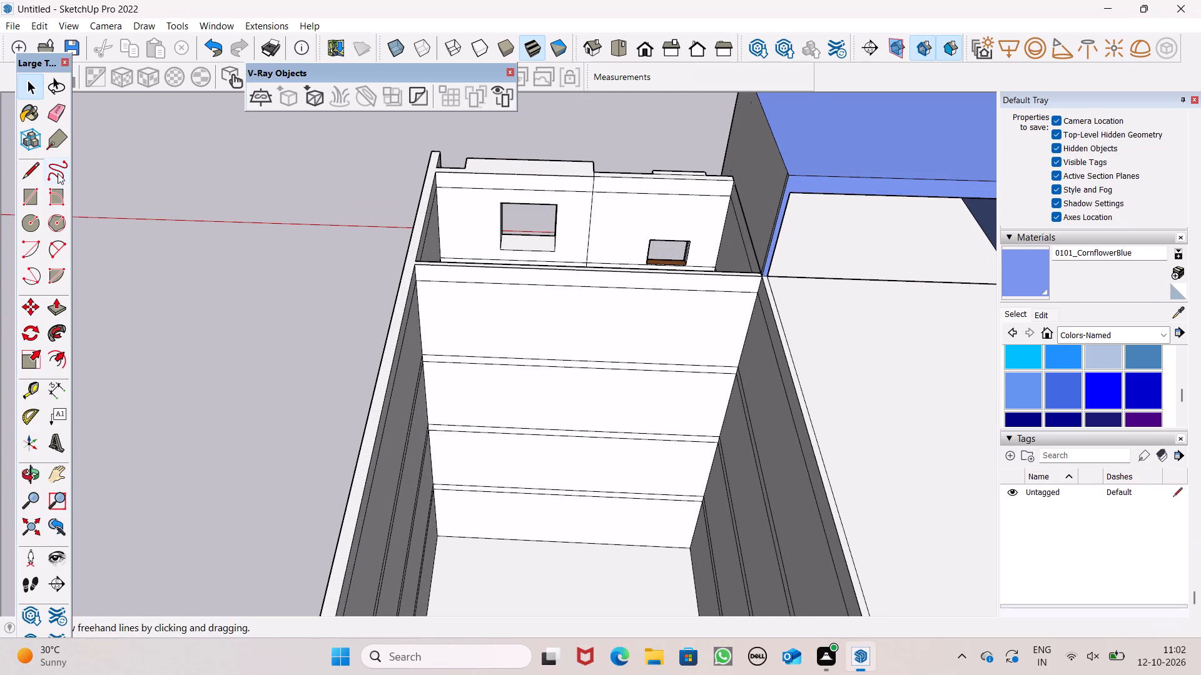
{"action": "left_click", "coordinate": [32, 170]}
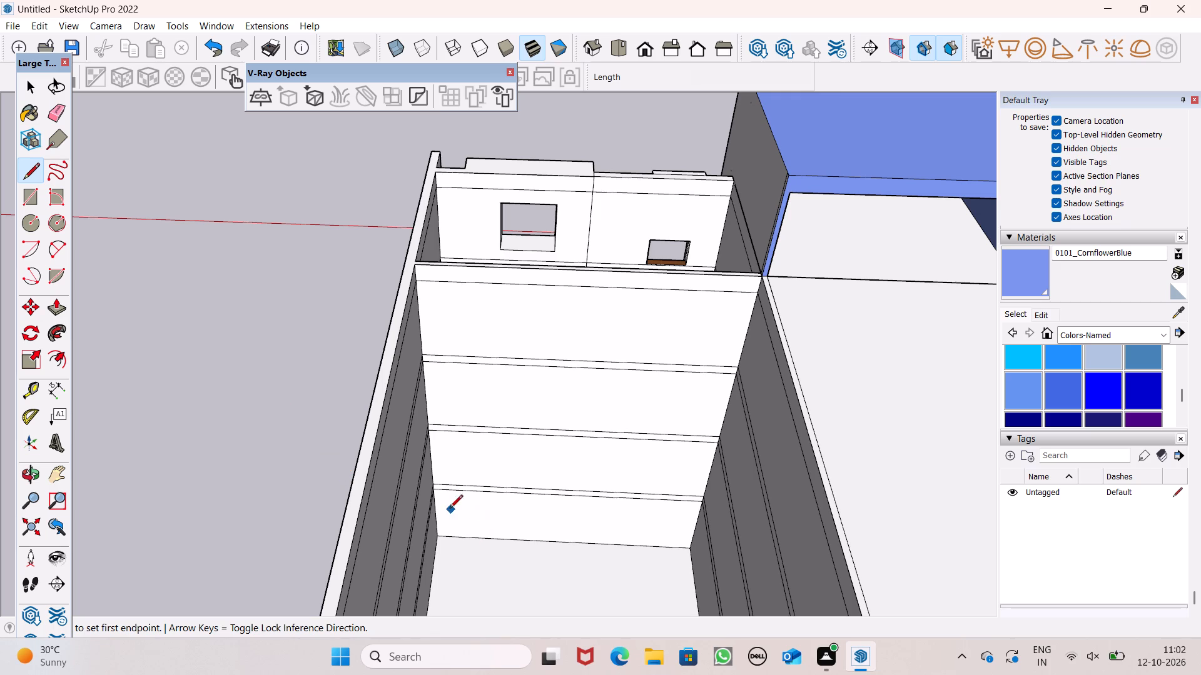
{"action": "scroll", "coordinate": [447, 535], "scroll_direction": "up", "scroll_amount": 6}
{"action": "middle_click_drag", "start_coordinate": [448, 525], "coordinate": [422, 473]}
{"action": "scroll", "coordinate": [422, 427], "scroll_direction": "up", "scroll_amount": 6}
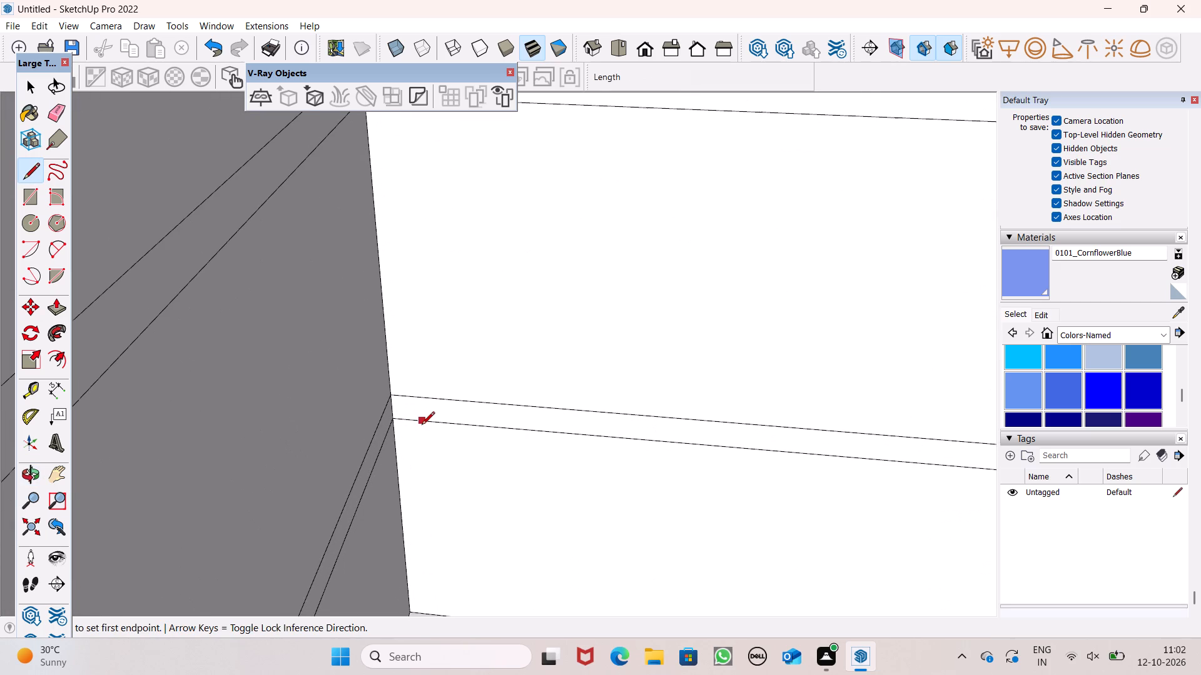
{"action": "left_click", "coordinate": [422, 426]}
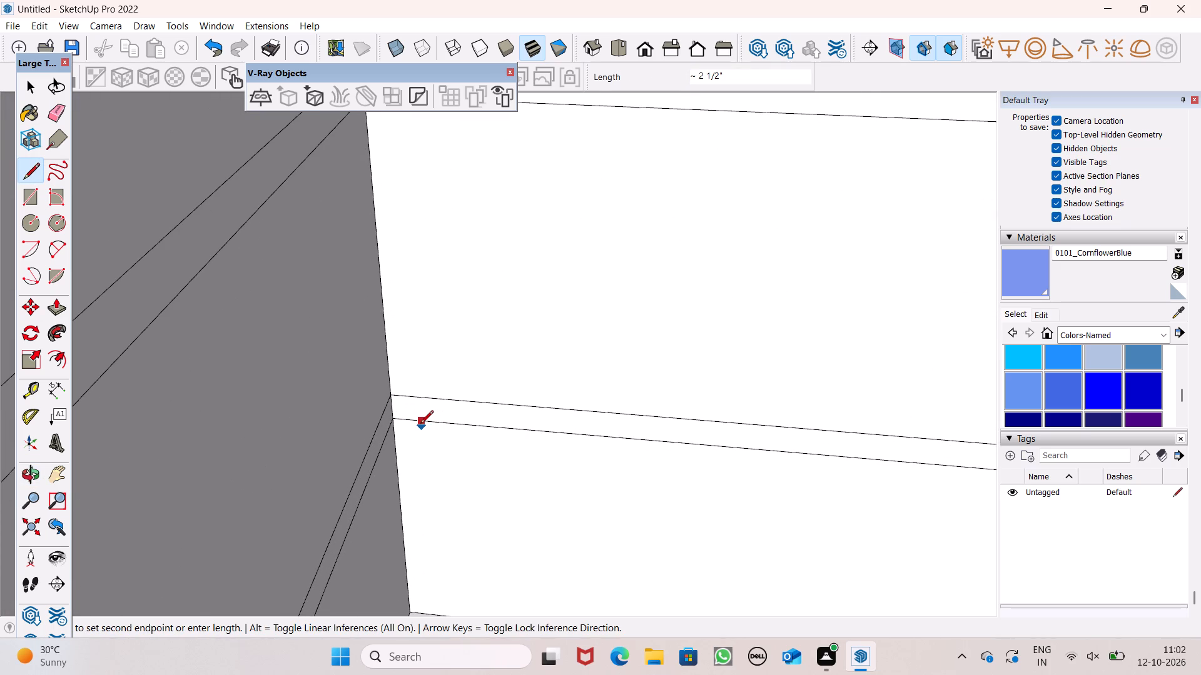
{"action": "key", "text": "space"}
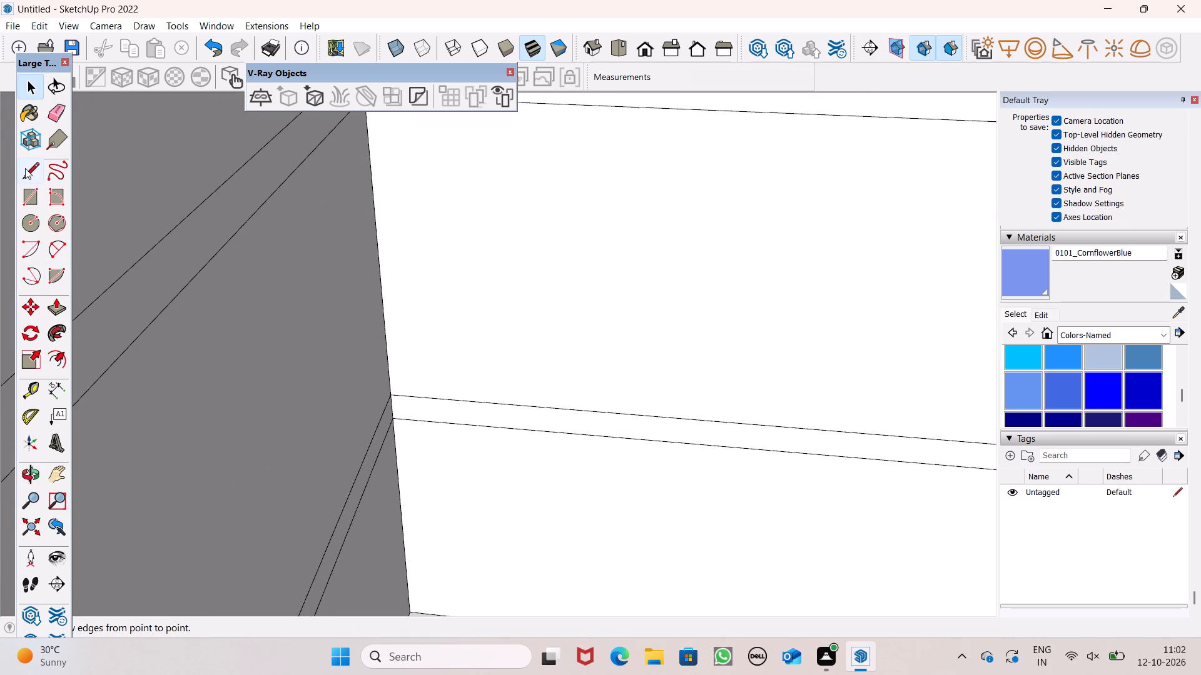
{"action": "left_click_drag", "start_coordinate": [25, 168], "coordinate": [26, 176]}
{"action": "left_click", "coordinate": [422, 426]}
{"action": "key", "text": "space"}
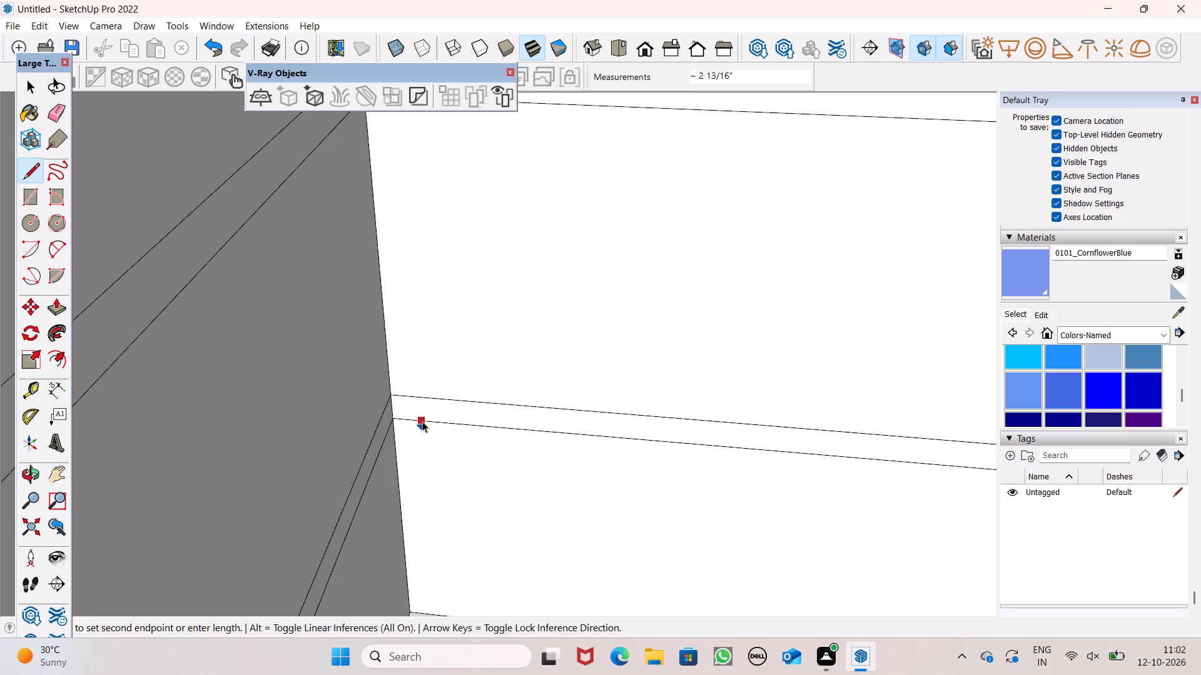
{"action": "left_click", "coordinate": [20, 171]}
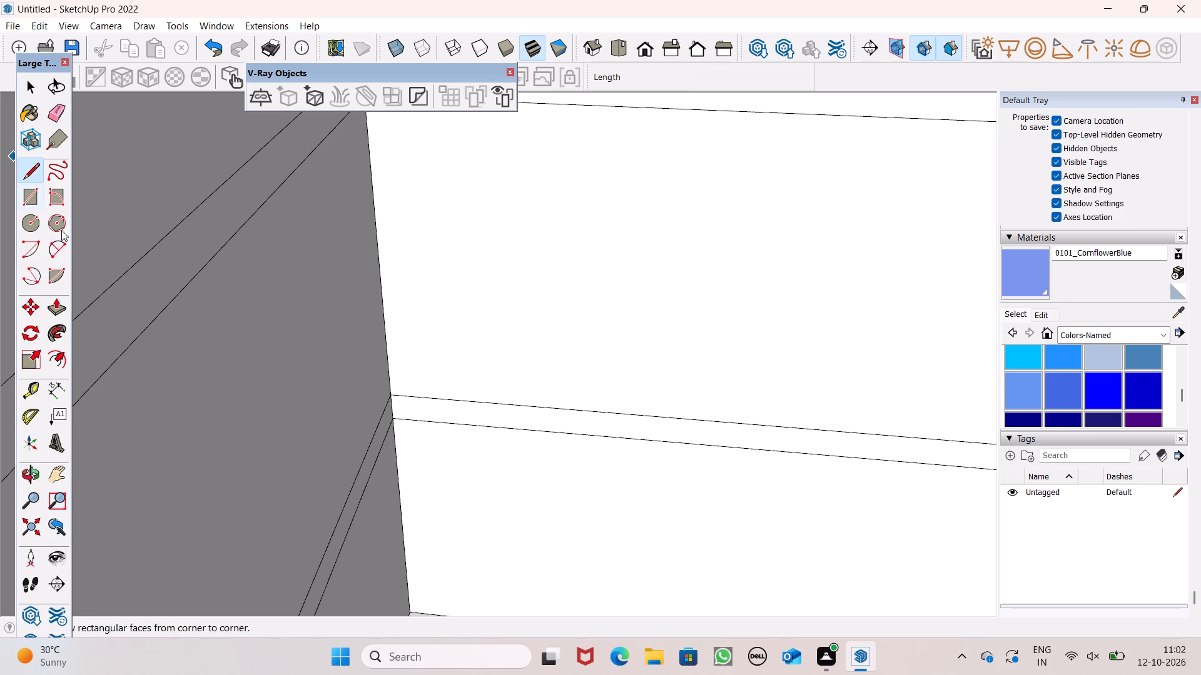
{"action": "left_click", "coordinate": [413, 424]}
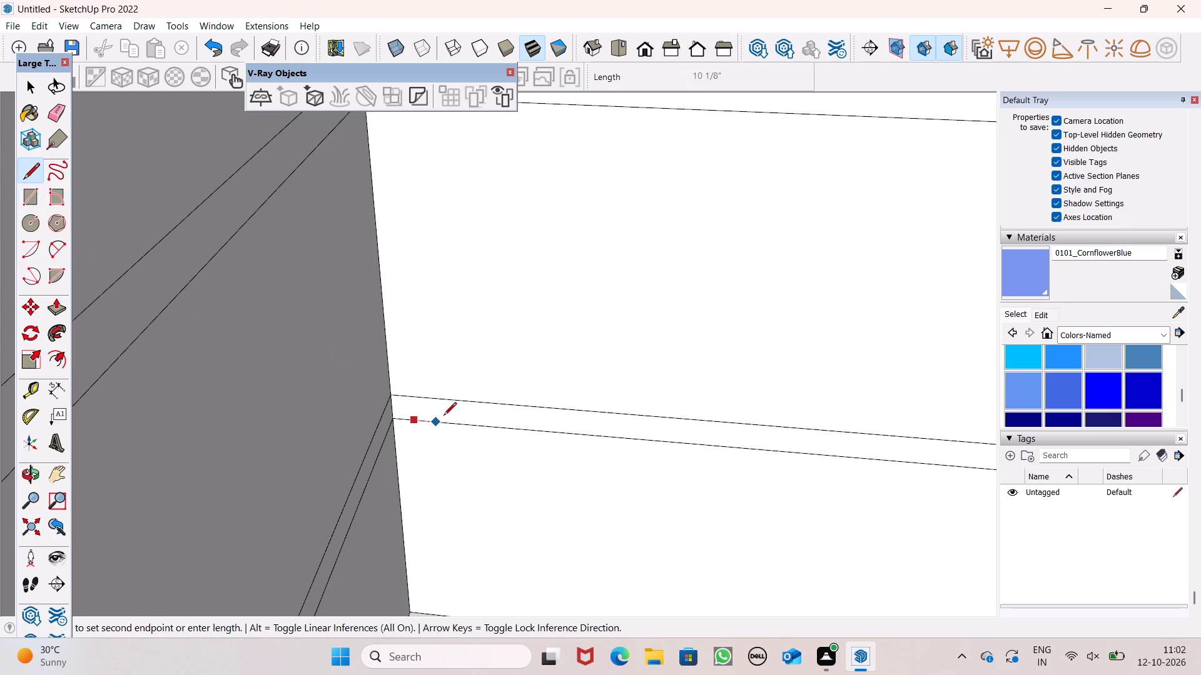
{"action": "left_click", "coordinate": [444, 416]}
{"action": "scroll", "coordinate": [423, 395], "scroll_direction": "down", "scroll_amount": 8}
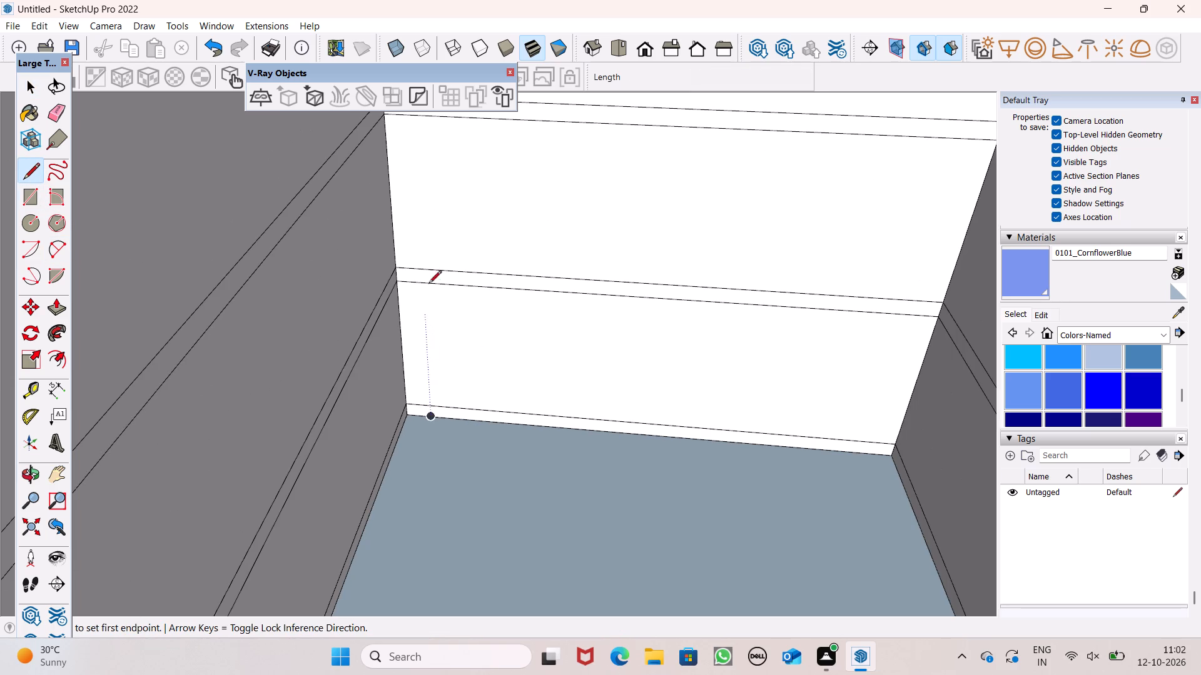
Trace a line about 1 ft 2 in long along the next floor band's lower edge to create the rear bay's second floor face.
{"action": "key", "text": "space"}
{"action": "left_click", "coordinate": [58, 311]}
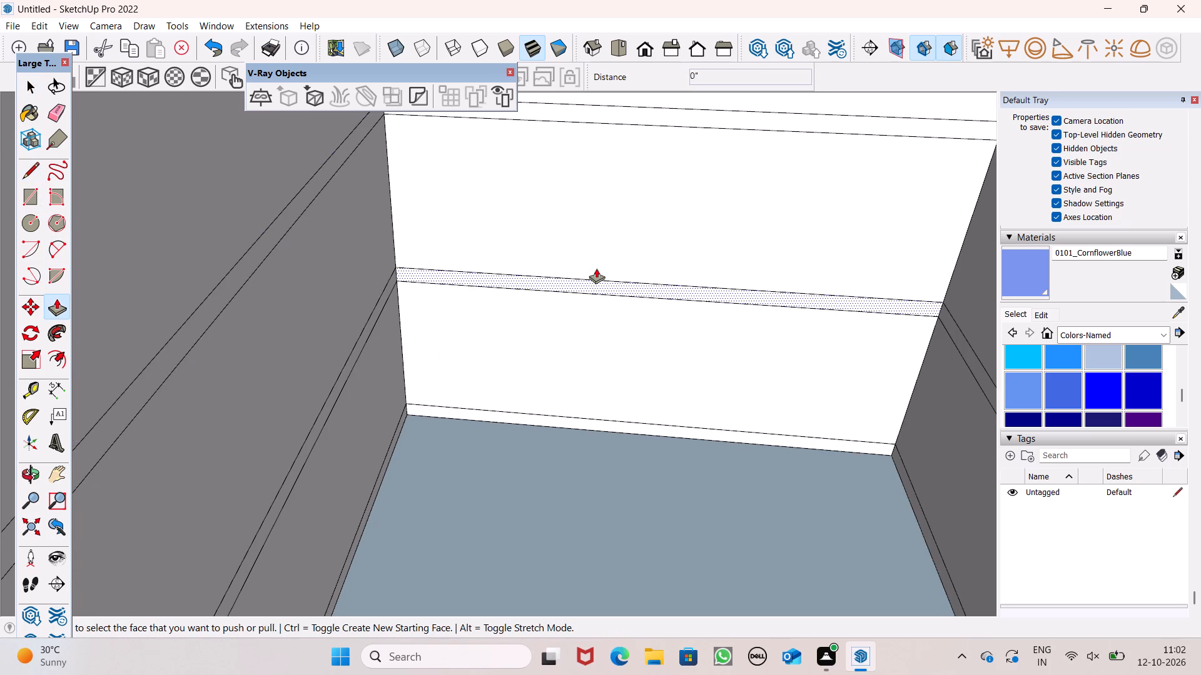
{"action": "scroll", "coordinate": [597, 268], "scroll_direction": "down", "scroll_amount": 1}
{"action": "left_click", "coordinate": [20, 178]}
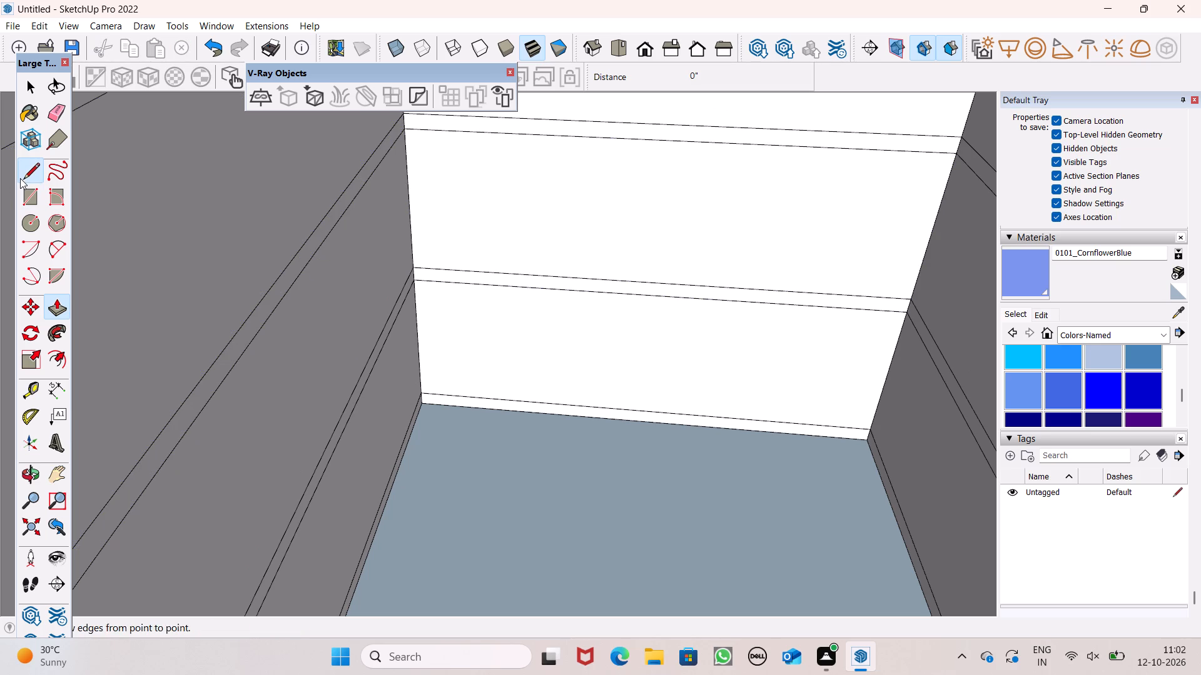
{"action": "scroll", "coordinate": [554, 302], "scroll_direction": "up", "scroll_amount": 4}
{"action": "left_click", "coordinate": [372, 272]}
{"action": "left_click", "coordinate": [402, 276]}
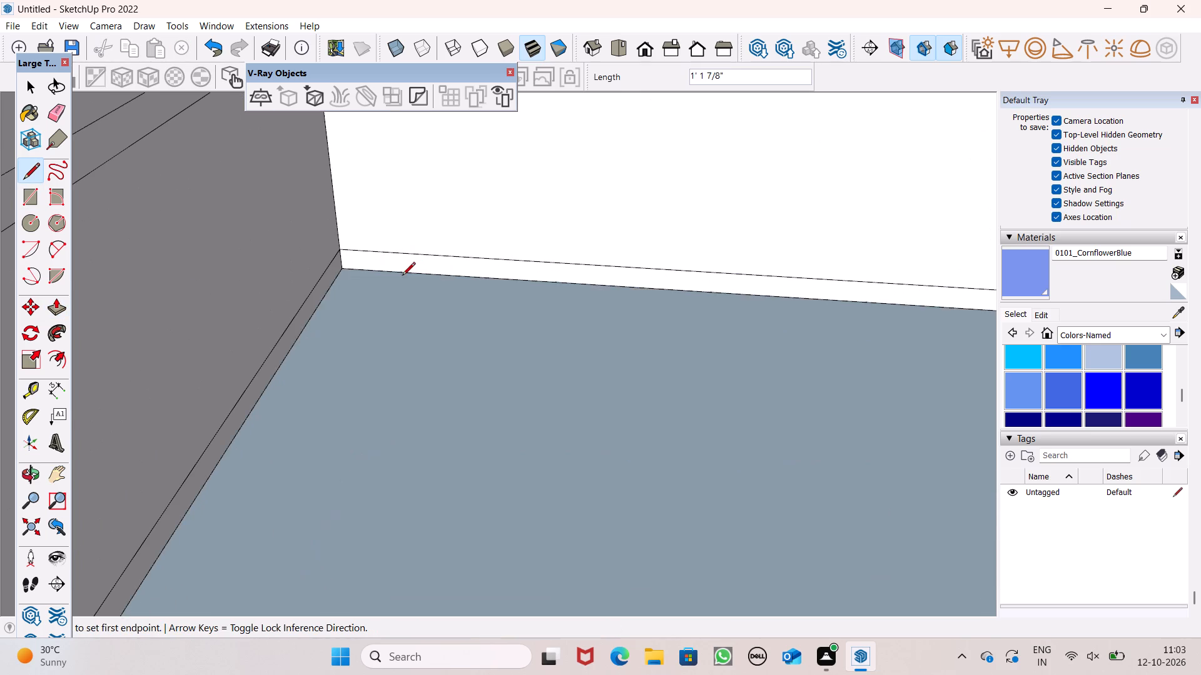
Trace a line about 3 ft 8 in long along the third floor band's lower edge to create another floor face in the rear bay.
{"action": "scroll", "coordinate": [440, 347], "scroll_direction": "down", "scroll_amount": 11}
{"action": "scroll", "coordinate": [534, 368], "scroll_direction": "down", "scroll_amount": 6}
{"action": "scroll", "coordinate": [489, 299], "scroll_direction": "up", "scroll_amount": 2}
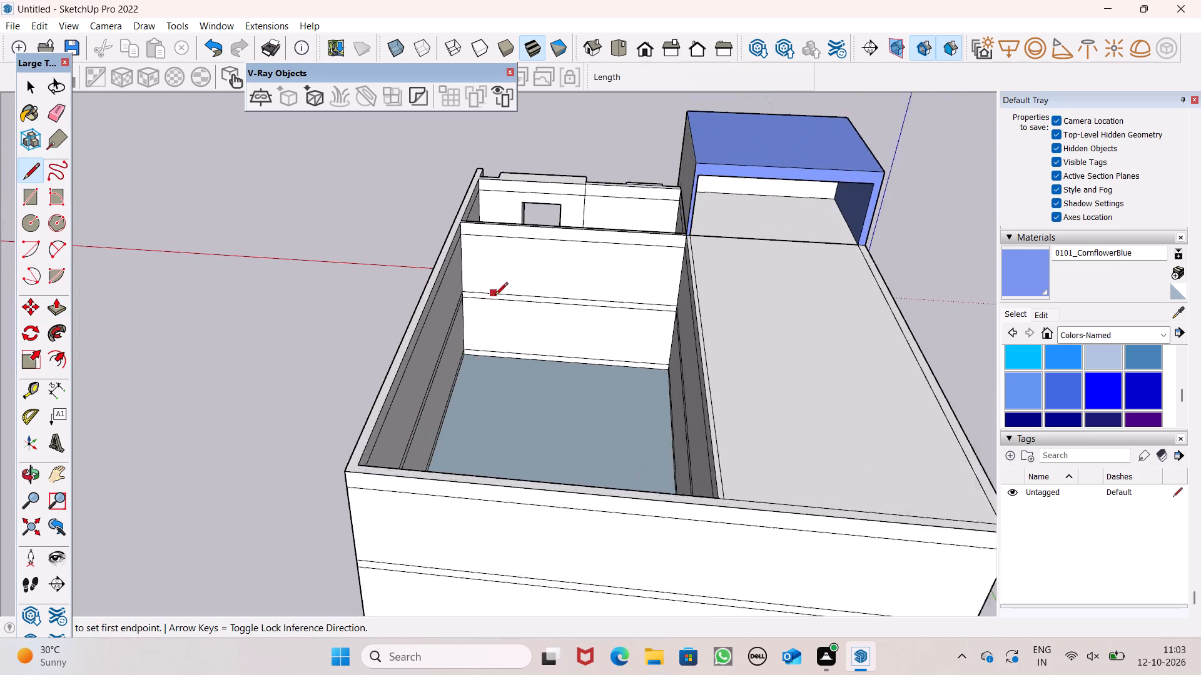
{"action": "scroll", "coordinate": [495, 296], "scroll_direction": "up", "scroll_amount": 4}
{"action": "left_click_drag", "start_coordinate": [499, 304], "coordinate": [509, 304]}
{"action": "left_click", "coordinate": [534, 304]}
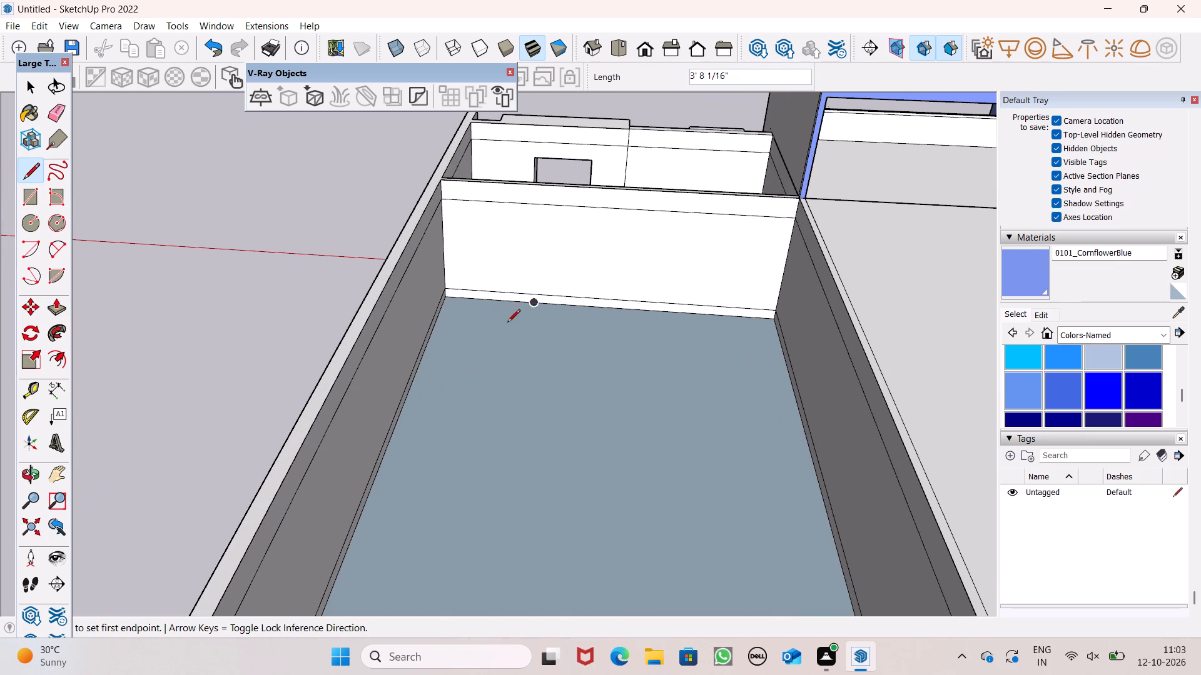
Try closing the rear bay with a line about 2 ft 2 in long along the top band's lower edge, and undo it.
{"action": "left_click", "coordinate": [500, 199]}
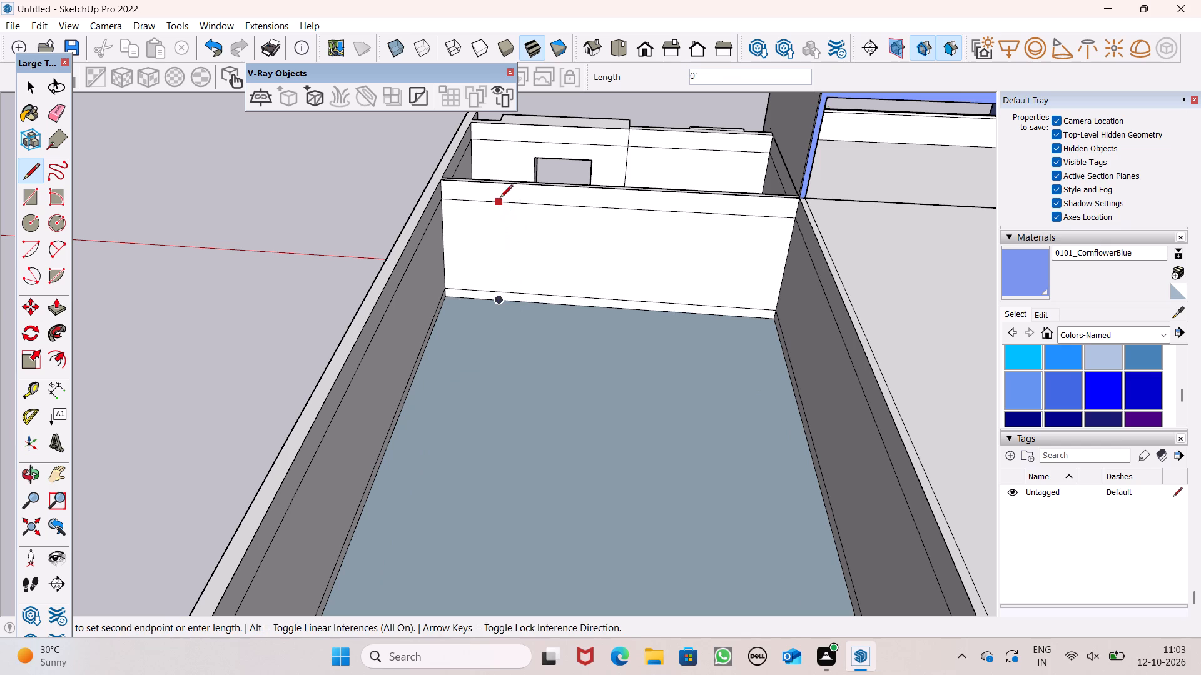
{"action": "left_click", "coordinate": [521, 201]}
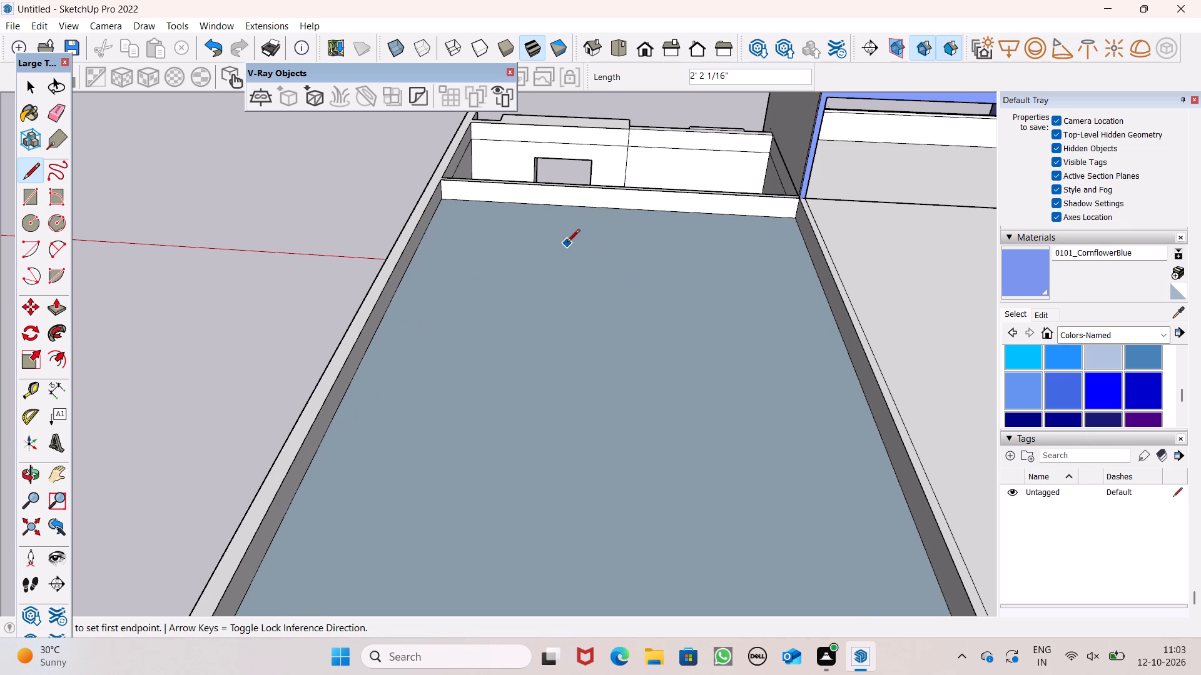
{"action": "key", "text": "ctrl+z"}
Trace a line about 2 ft 5 in long along the dividing wall's top edge to cover the rear bay with a roof face.
{"action": "left_click", "coordinate": [489, 185]}
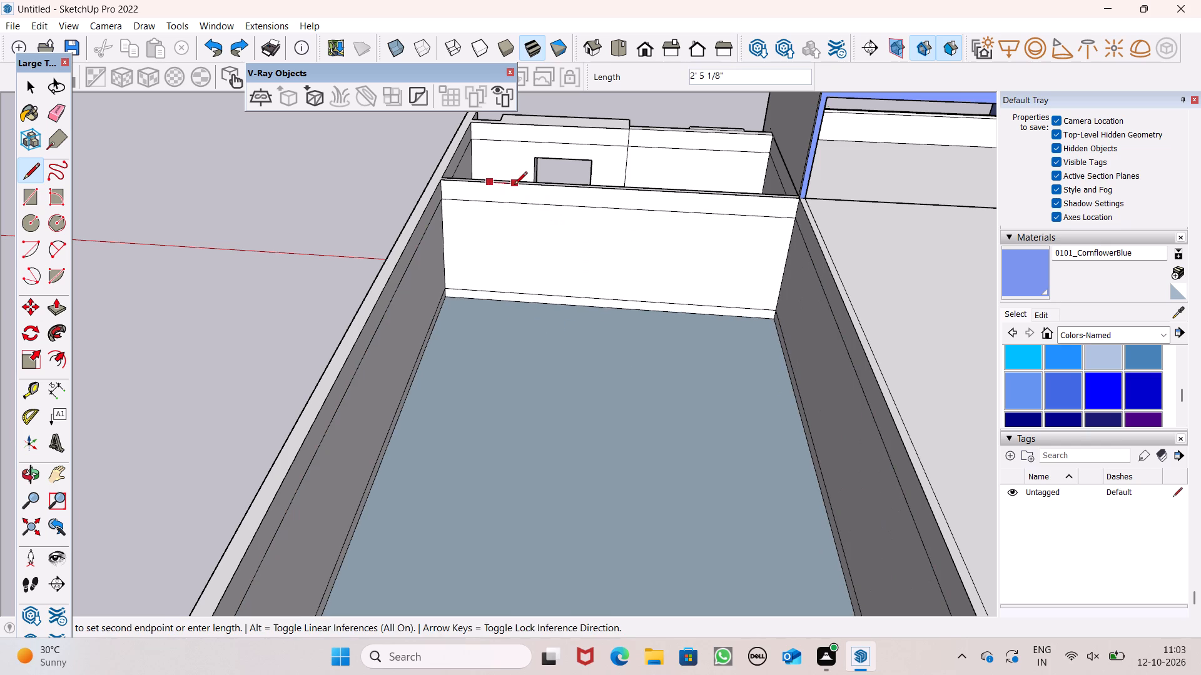
{"action": "left_click", "coordinate": [514, 186]}
{"action": "scroll", "coordinate": [500, 276], "scroll_direction": "down", "scroll_amount": 6}
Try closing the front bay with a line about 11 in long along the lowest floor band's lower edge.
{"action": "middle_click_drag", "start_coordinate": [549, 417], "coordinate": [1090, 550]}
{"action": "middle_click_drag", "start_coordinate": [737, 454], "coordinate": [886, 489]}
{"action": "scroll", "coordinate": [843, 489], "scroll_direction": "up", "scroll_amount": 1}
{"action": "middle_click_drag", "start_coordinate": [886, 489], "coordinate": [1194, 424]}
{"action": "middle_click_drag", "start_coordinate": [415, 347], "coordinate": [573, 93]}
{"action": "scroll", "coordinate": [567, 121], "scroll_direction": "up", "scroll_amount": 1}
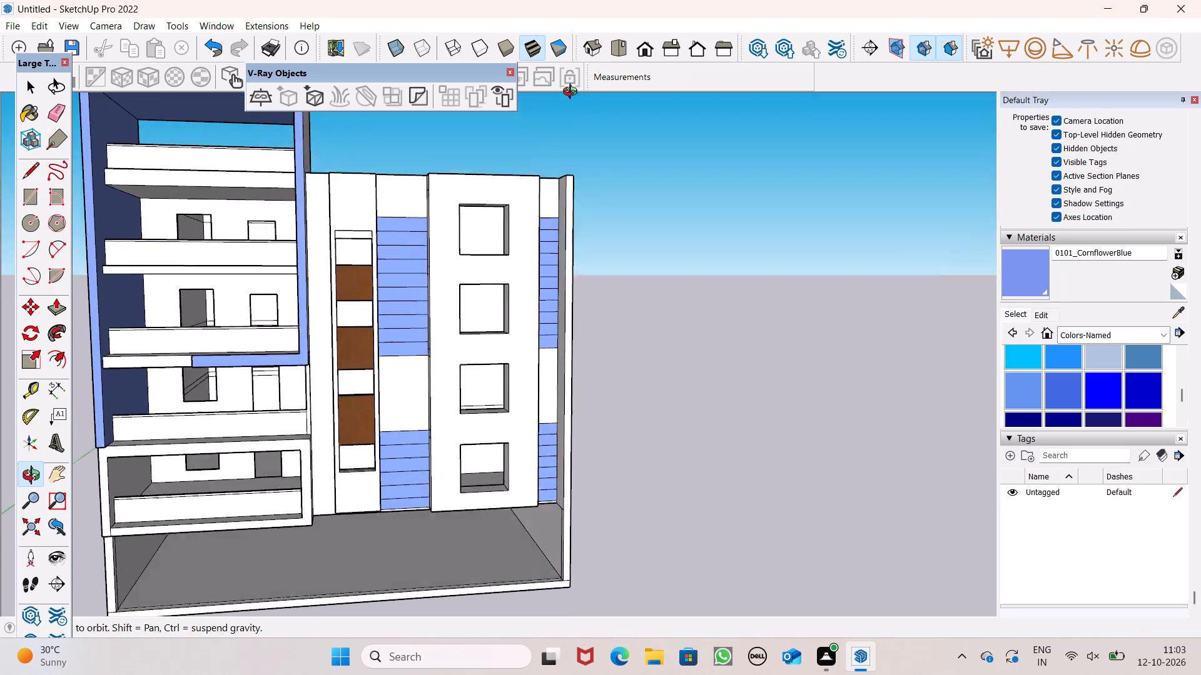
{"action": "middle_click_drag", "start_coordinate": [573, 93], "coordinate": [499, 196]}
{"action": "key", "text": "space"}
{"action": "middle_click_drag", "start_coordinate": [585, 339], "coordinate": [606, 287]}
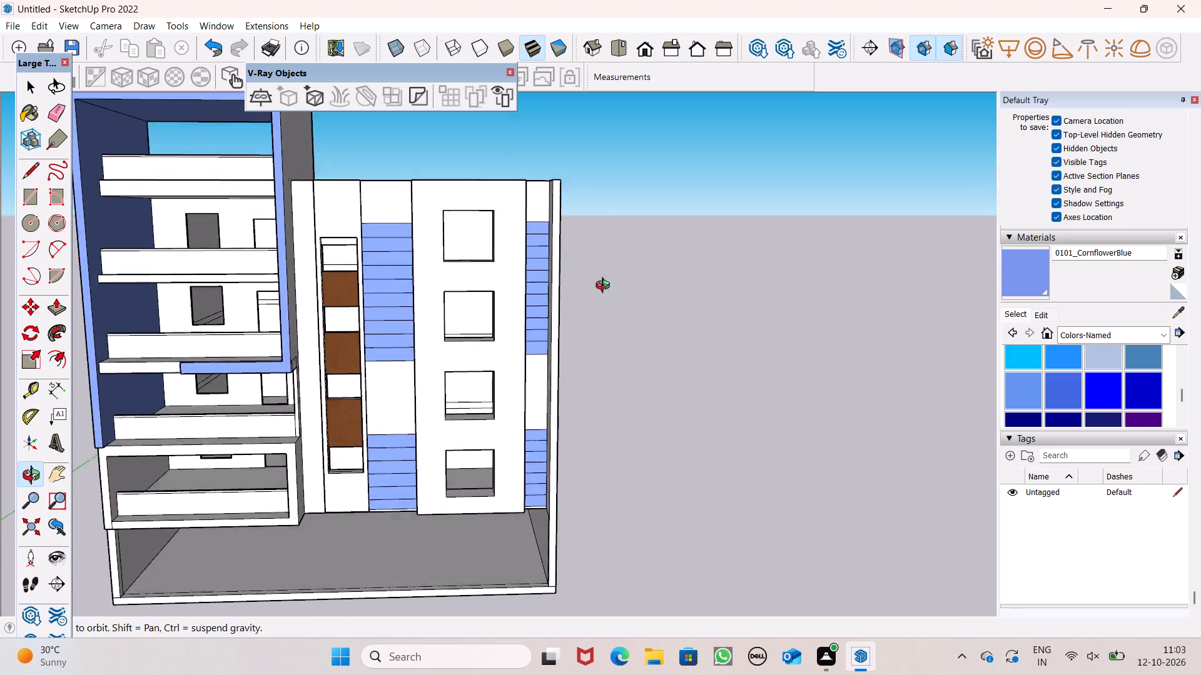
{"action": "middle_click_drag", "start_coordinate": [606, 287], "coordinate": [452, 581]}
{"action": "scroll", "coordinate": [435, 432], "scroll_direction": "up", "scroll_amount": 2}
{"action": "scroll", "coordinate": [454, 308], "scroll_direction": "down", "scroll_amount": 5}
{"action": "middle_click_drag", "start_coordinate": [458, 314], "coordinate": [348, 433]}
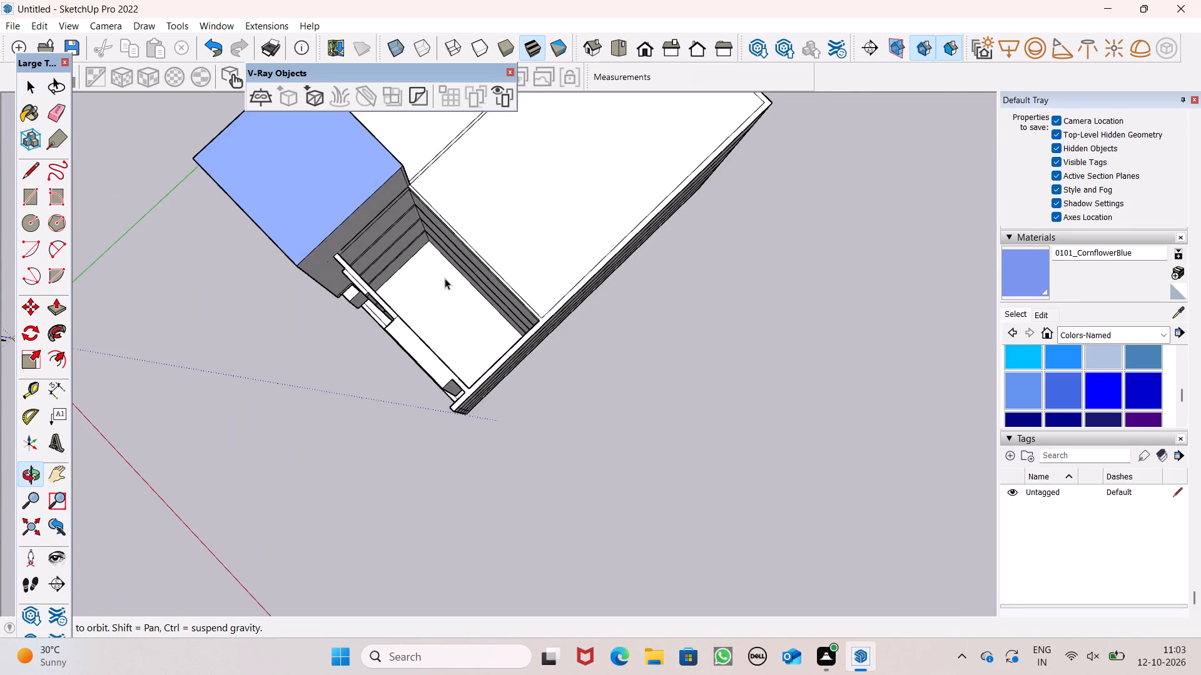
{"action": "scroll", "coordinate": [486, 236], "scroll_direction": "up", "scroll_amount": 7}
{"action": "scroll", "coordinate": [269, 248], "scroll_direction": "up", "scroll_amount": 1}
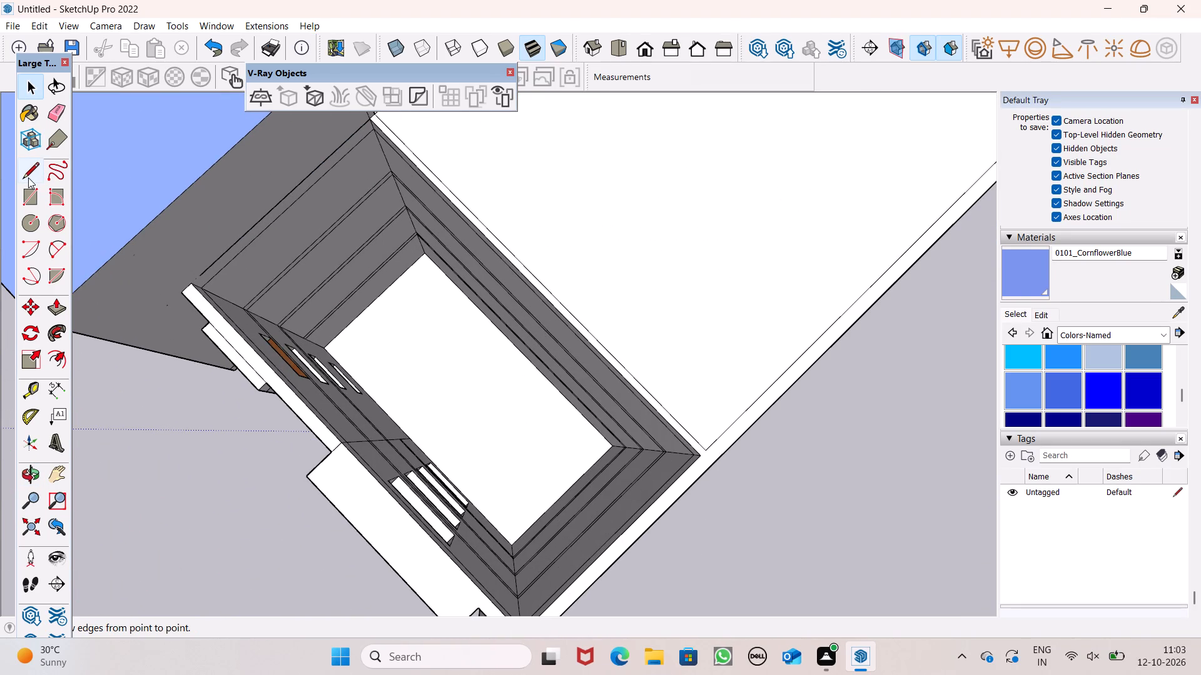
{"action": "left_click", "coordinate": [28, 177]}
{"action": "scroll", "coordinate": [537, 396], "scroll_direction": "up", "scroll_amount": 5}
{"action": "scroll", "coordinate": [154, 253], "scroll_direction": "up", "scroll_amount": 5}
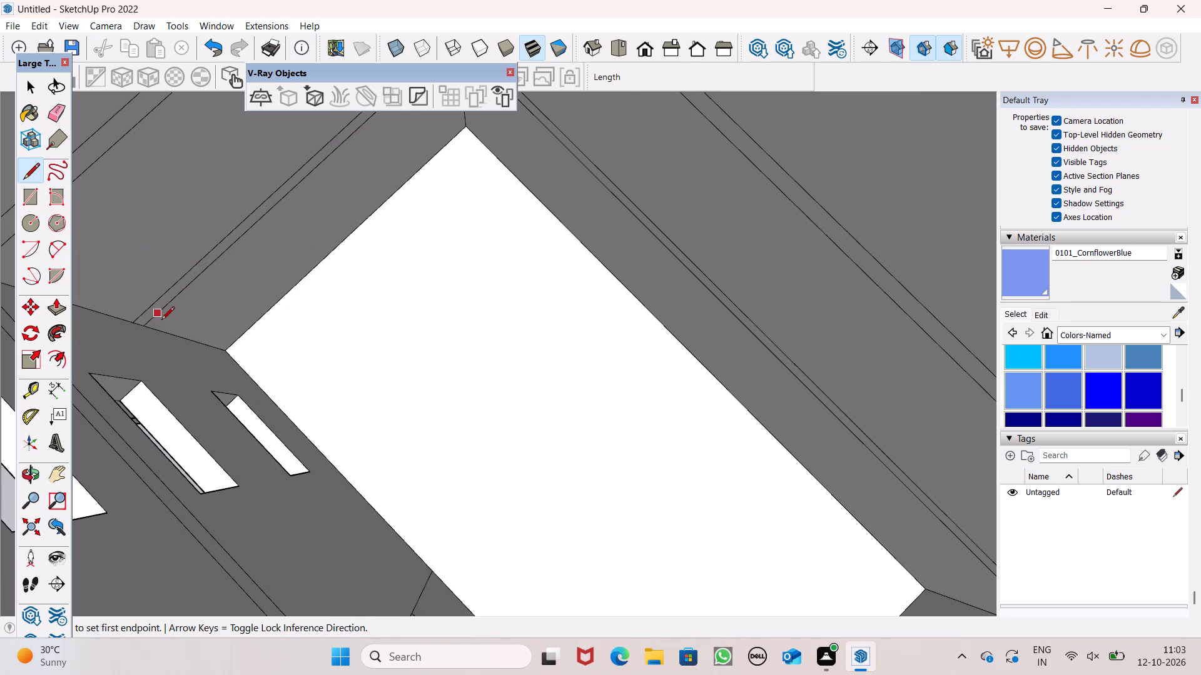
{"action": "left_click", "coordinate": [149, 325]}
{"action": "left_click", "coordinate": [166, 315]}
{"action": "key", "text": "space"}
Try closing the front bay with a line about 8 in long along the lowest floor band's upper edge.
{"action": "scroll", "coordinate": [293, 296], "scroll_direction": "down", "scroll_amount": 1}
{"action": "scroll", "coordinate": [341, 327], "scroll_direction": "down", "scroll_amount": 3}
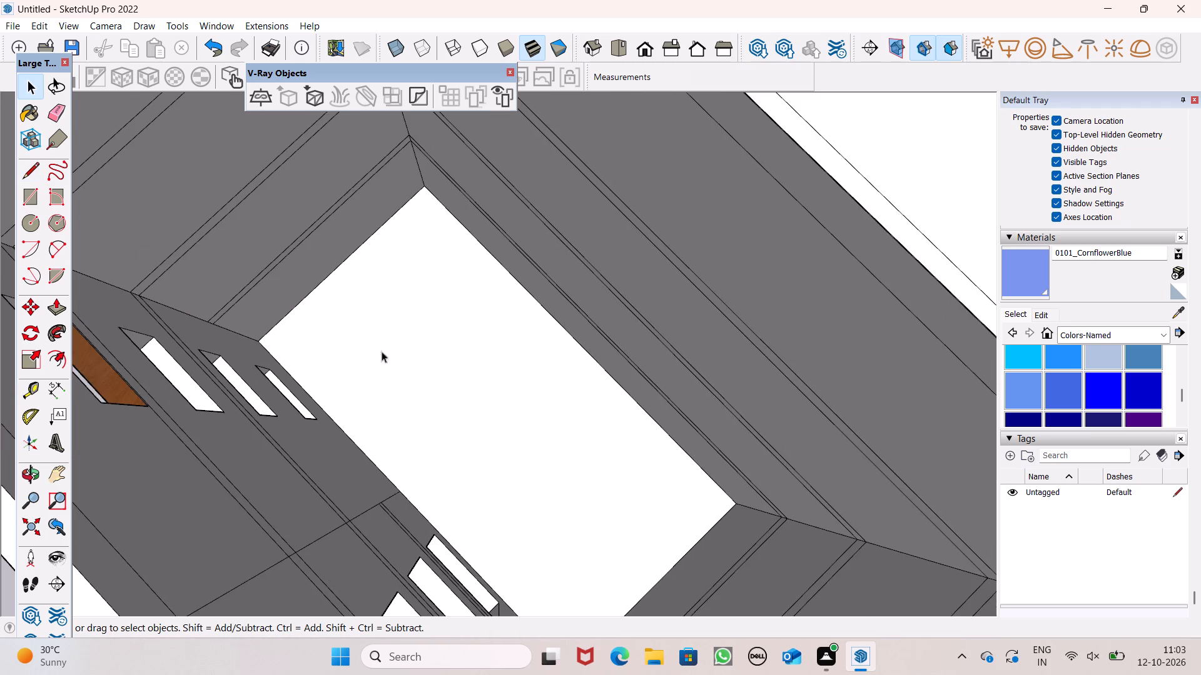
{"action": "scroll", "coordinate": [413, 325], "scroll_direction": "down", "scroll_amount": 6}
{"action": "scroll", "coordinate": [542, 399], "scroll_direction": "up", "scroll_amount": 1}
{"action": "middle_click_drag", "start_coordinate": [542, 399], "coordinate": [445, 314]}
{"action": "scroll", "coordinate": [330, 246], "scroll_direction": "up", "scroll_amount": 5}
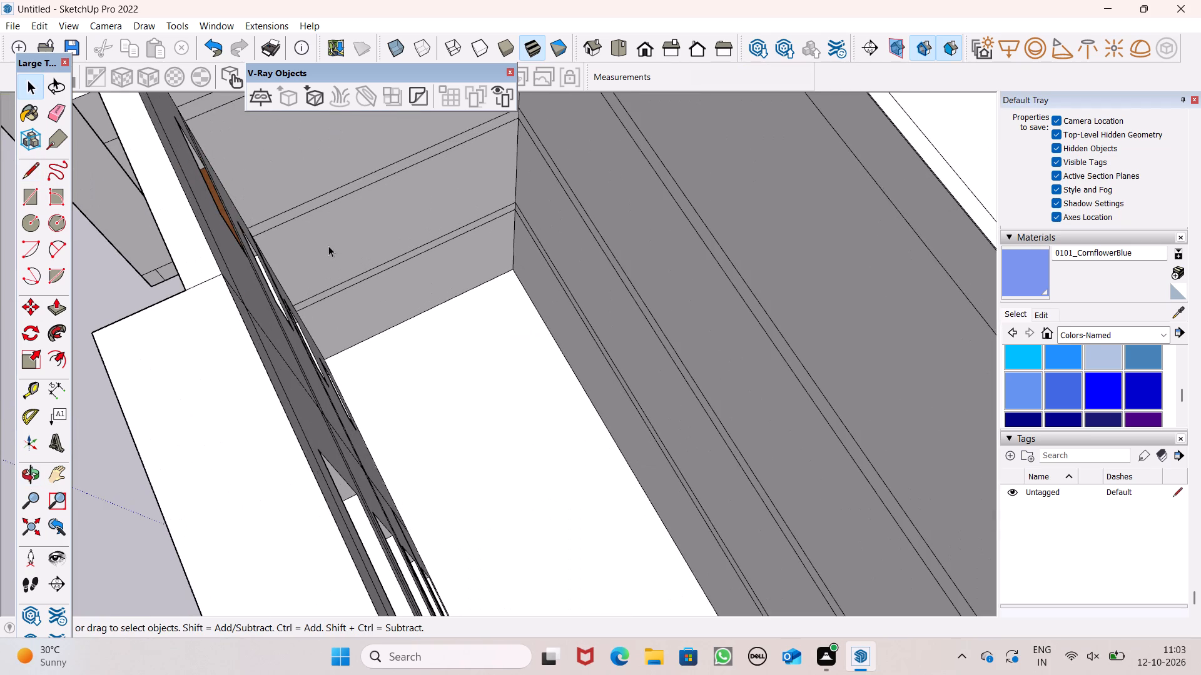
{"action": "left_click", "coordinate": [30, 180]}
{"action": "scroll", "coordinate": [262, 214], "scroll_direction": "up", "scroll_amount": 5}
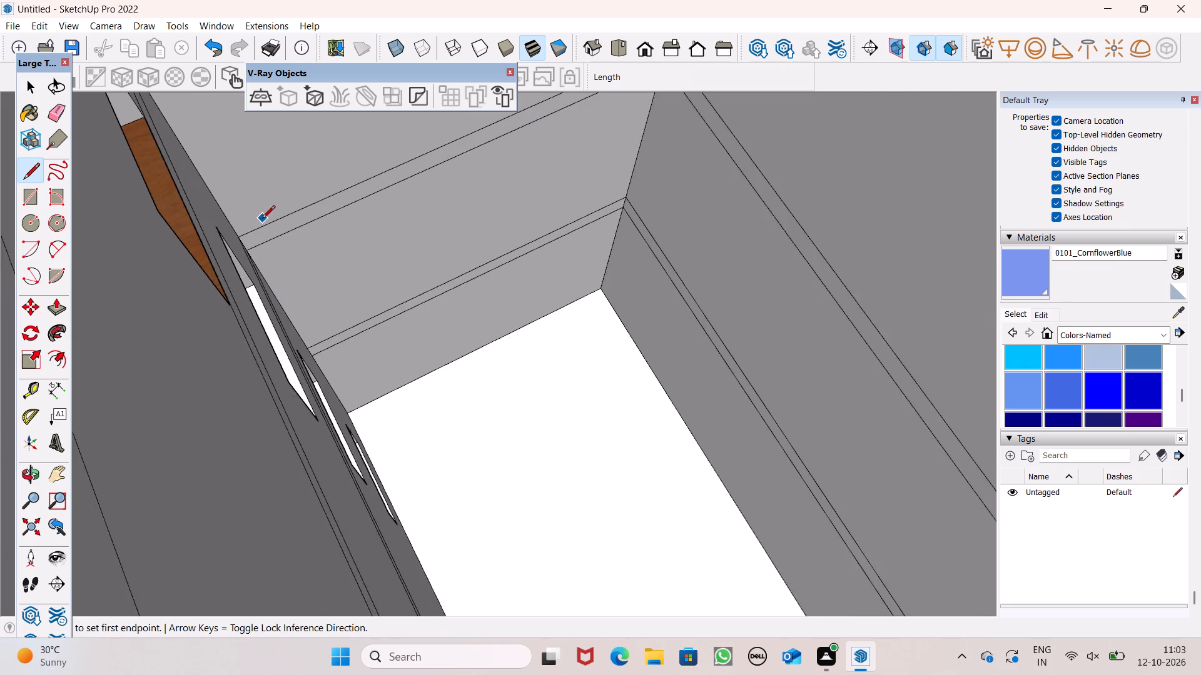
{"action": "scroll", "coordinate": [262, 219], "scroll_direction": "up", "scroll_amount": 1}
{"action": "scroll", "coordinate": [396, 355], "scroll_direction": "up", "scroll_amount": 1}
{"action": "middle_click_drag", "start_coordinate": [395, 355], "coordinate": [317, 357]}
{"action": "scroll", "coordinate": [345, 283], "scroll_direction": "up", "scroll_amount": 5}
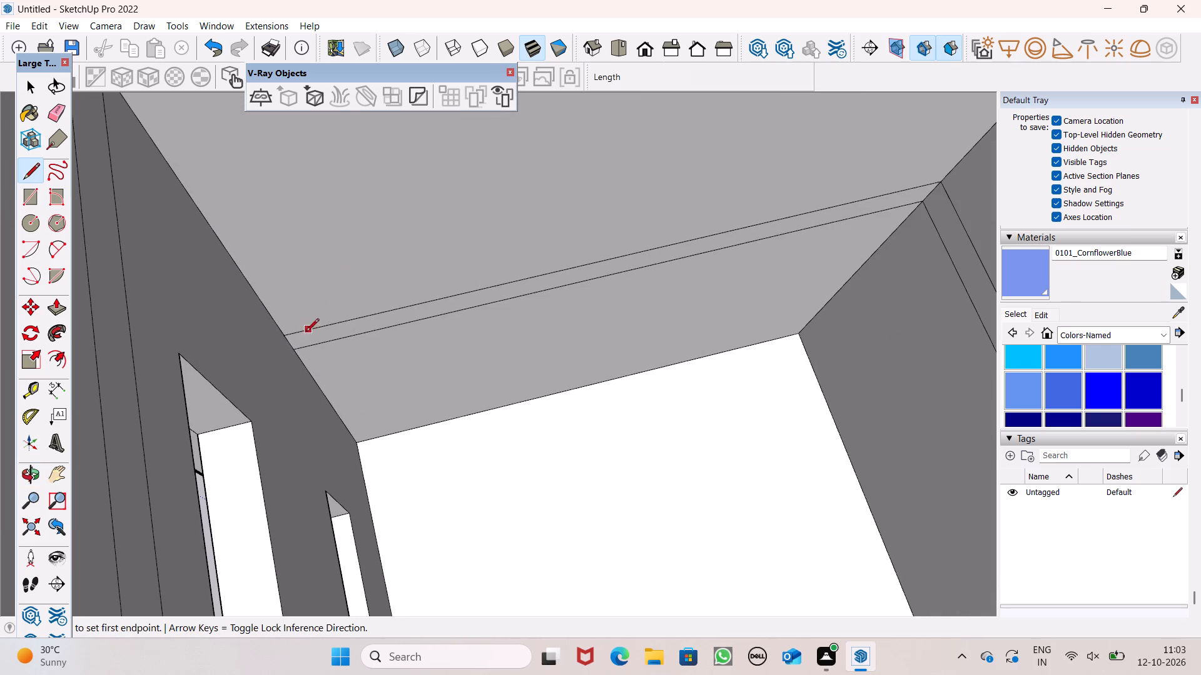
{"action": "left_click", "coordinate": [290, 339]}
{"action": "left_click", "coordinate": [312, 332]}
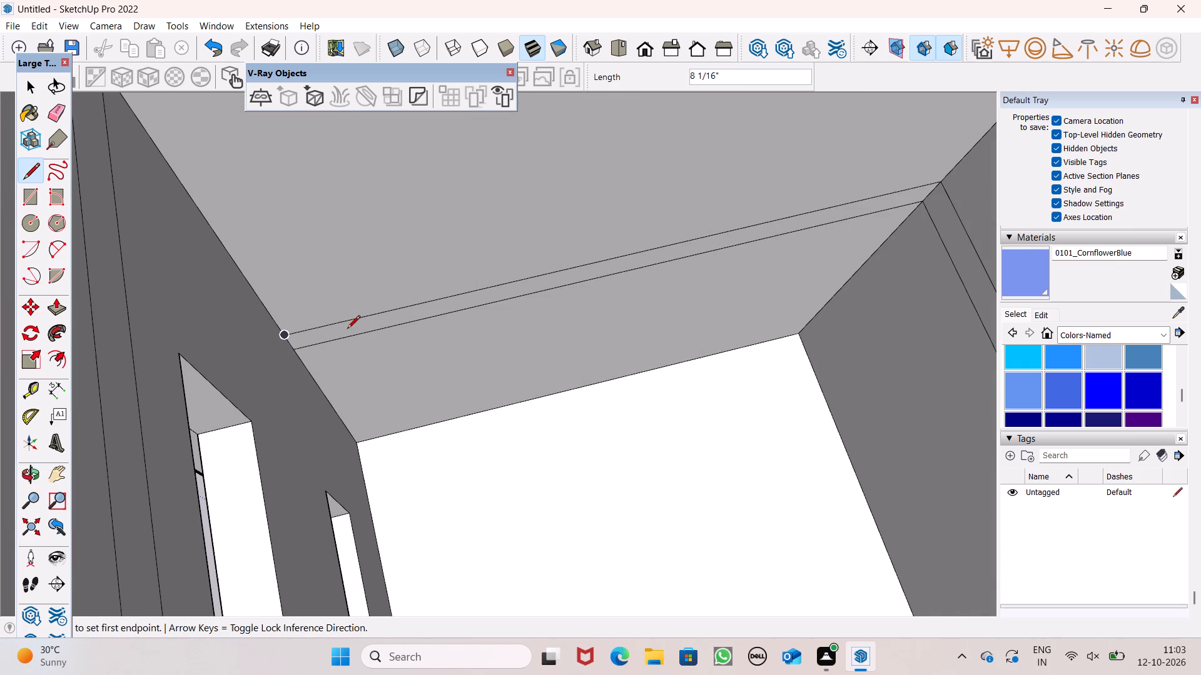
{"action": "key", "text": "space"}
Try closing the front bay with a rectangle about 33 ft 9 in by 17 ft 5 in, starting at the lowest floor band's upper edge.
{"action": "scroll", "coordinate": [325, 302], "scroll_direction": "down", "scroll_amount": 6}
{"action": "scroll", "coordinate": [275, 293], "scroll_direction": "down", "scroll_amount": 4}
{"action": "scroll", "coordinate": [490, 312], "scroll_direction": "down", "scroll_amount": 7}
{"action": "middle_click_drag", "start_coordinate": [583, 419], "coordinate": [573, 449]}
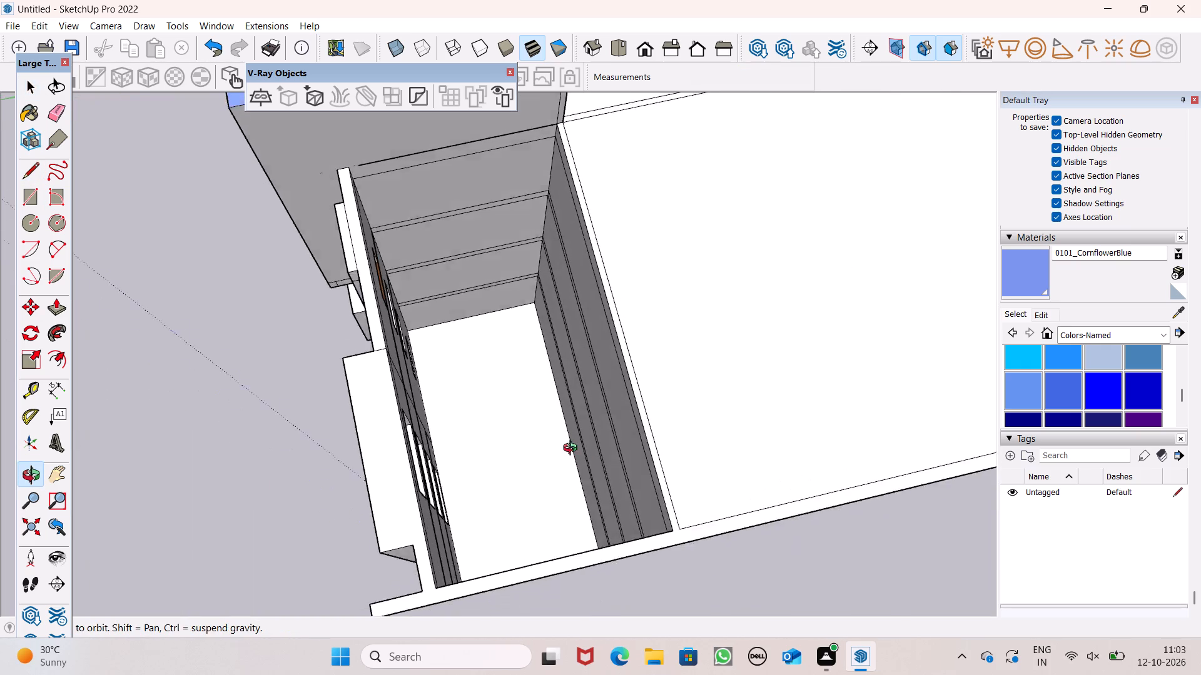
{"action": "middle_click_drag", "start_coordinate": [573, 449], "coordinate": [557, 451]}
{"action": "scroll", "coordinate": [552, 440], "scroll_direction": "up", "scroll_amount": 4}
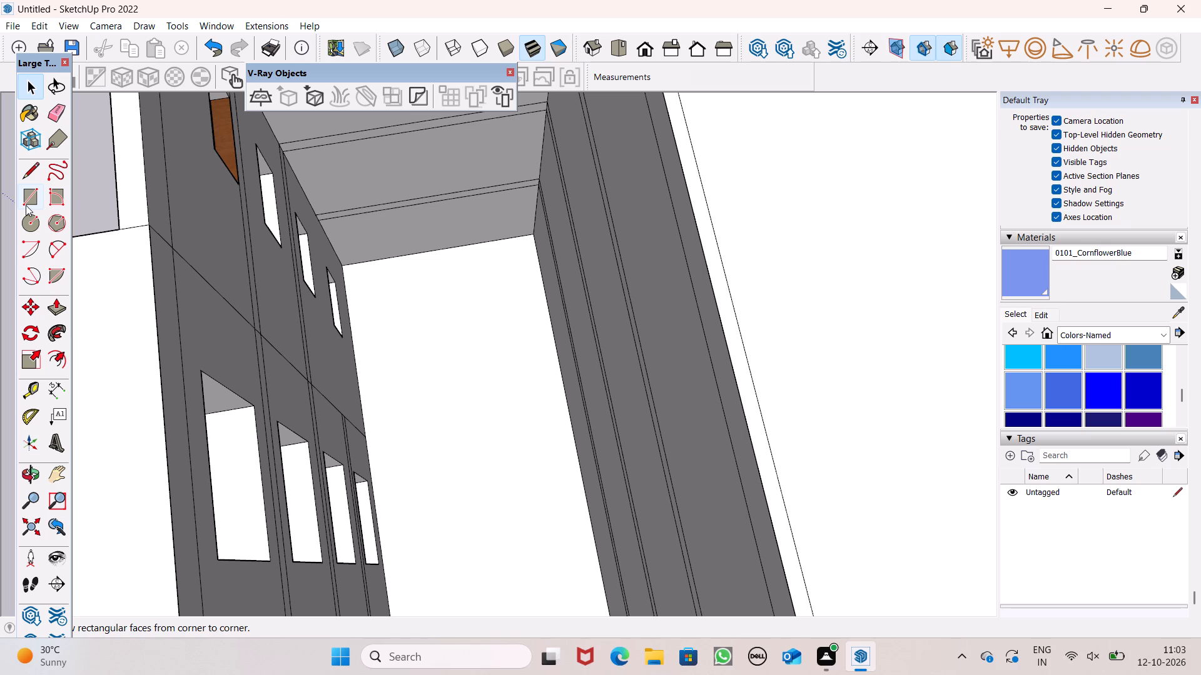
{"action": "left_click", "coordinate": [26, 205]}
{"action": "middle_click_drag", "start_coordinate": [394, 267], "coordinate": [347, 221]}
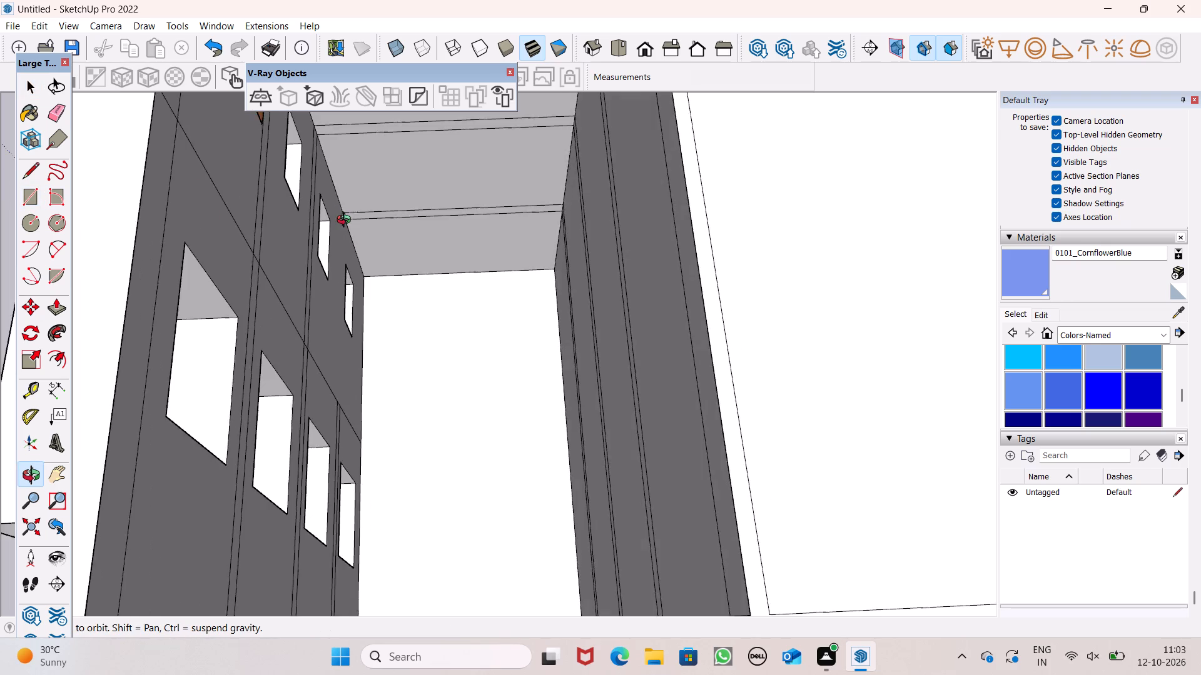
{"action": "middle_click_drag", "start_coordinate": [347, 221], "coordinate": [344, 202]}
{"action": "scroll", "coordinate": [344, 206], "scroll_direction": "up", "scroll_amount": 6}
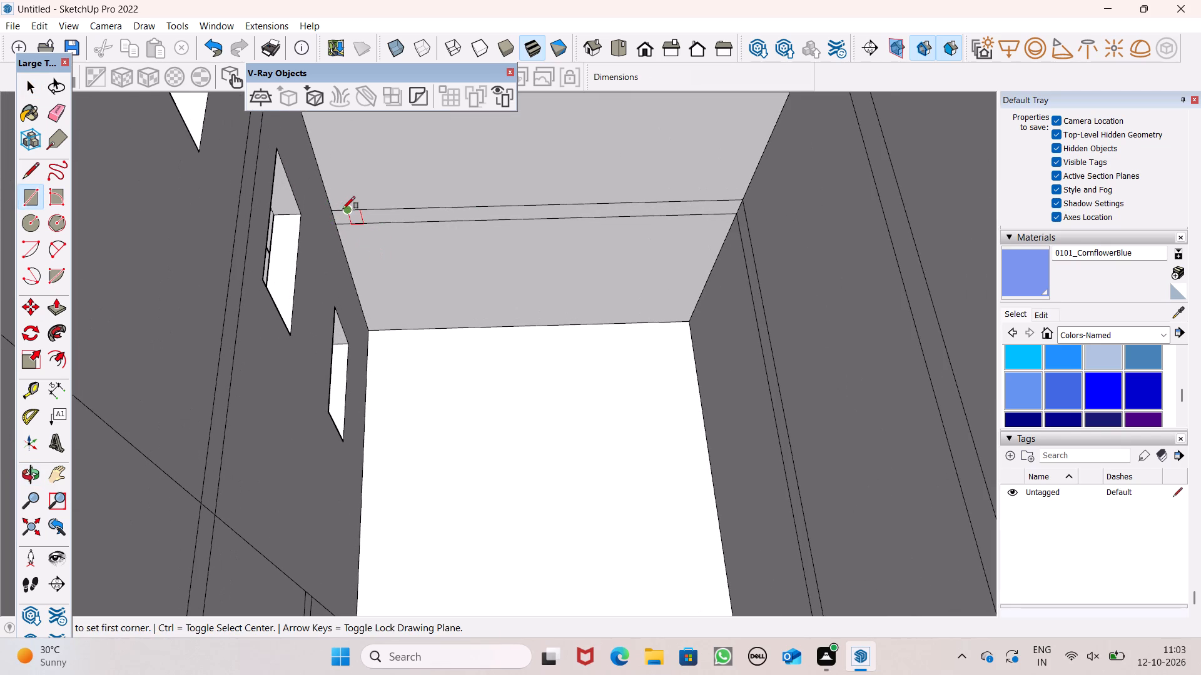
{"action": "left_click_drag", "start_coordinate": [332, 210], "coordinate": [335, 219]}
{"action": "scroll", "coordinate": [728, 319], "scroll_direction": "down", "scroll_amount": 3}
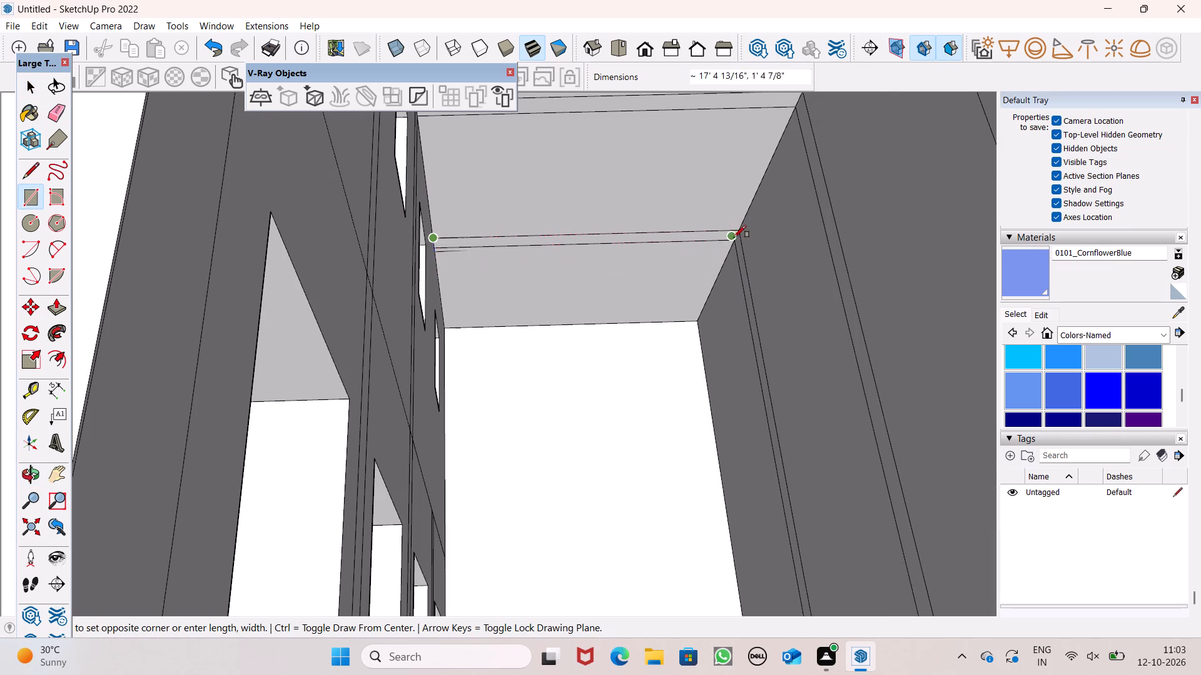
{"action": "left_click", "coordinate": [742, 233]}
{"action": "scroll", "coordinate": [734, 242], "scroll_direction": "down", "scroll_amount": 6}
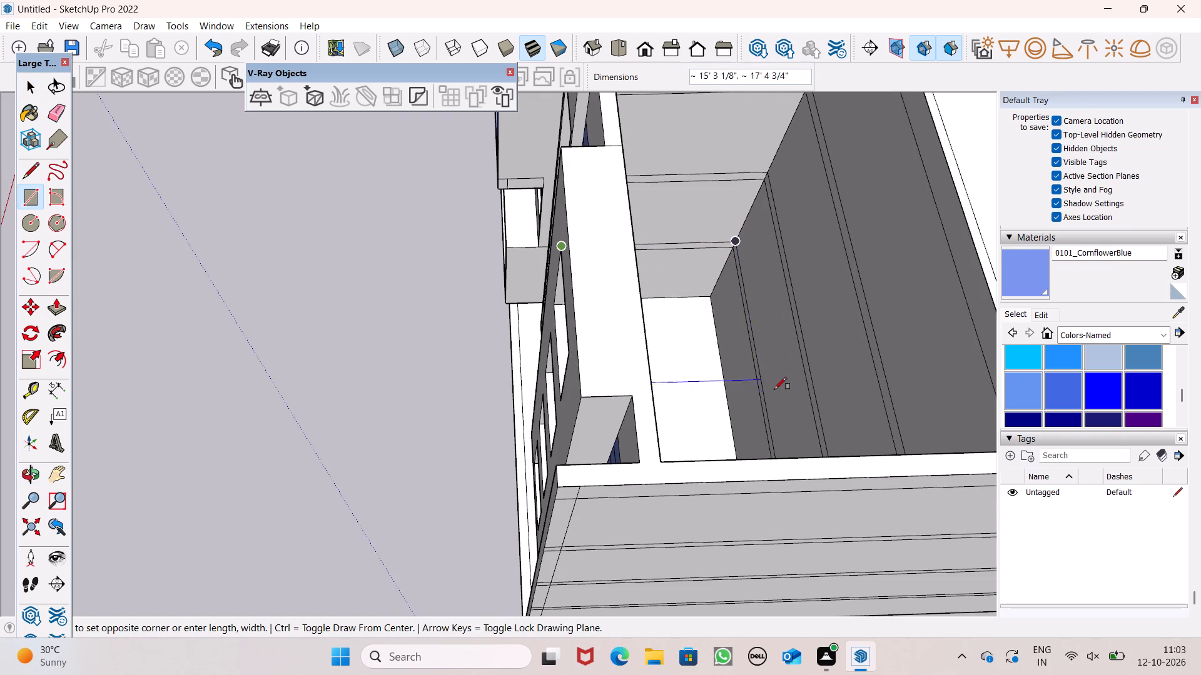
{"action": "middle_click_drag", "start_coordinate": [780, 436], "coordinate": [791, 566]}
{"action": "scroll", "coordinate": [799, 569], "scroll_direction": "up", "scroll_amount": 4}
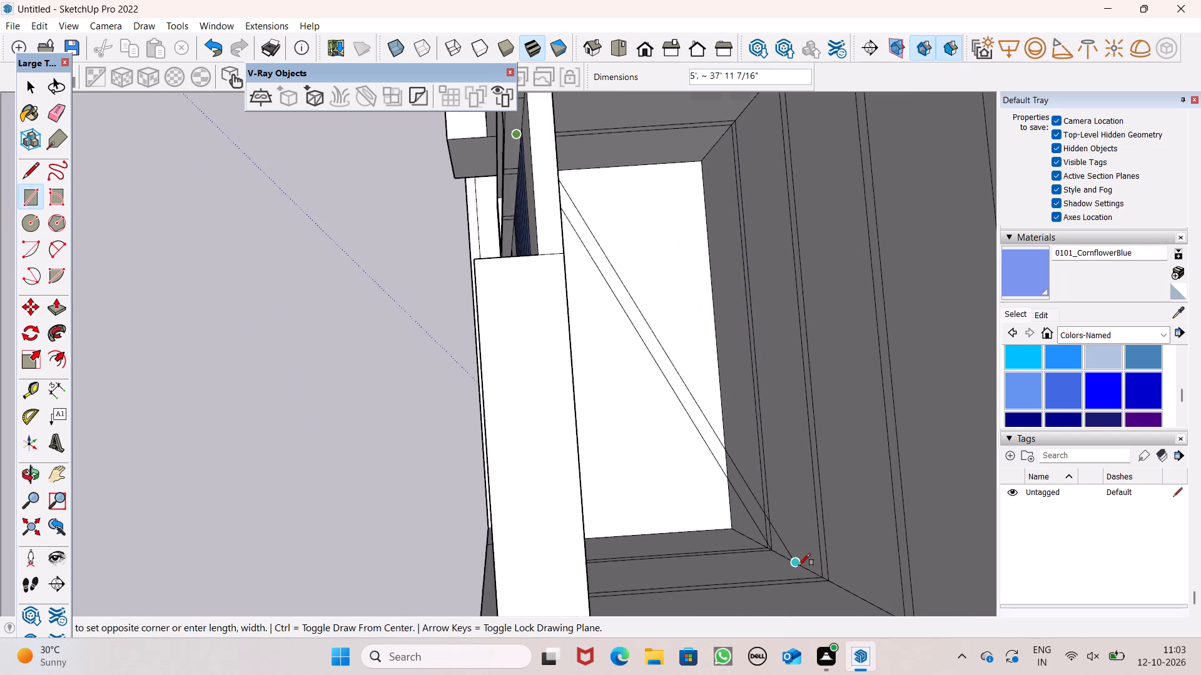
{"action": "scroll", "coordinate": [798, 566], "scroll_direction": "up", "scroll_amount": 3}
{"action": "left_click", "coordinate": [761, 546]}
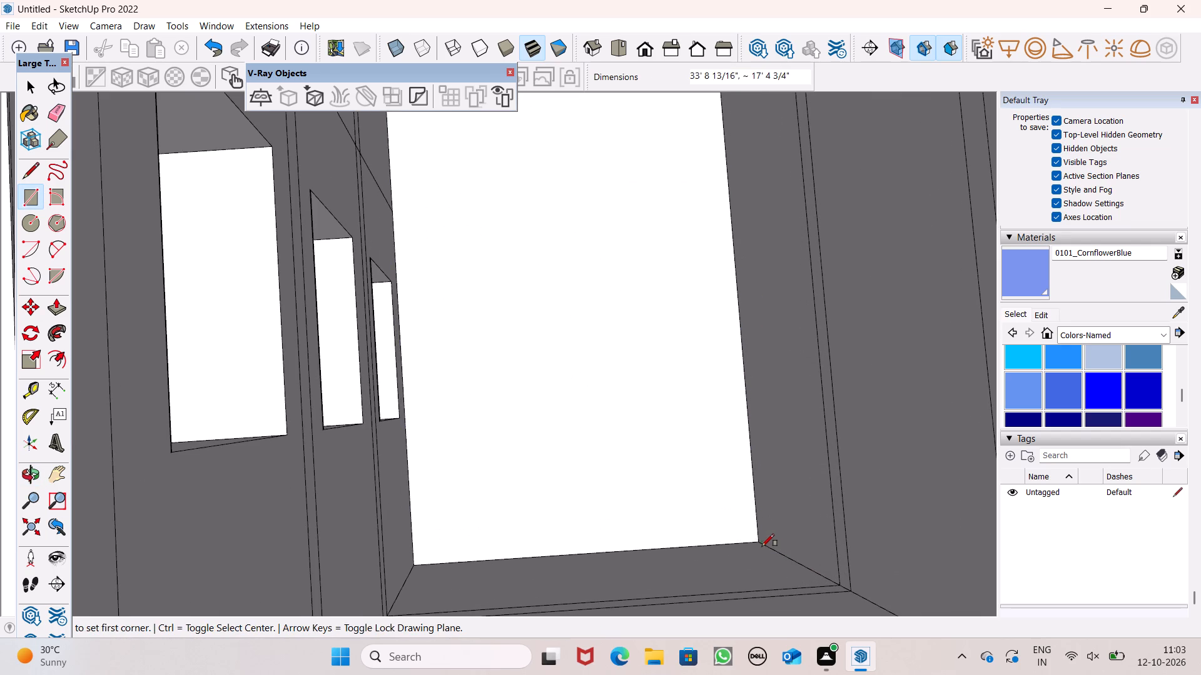
Draw a floor rectangle about 17 ft 5 in wide over the front bay's full depth, along the lowest floor band's lower edge.
{"action": "scroll", "coordinate": [751, 532], "scroll_direction": "down", "scroll_amount": 4}
{"action": "middle_click_drag", "start_coordinate": [734, 537], "coordinate": [1200, 227]}
{"action": "middle_click_drag", "start_coordinate": [577, 484], "coordinate": [666, 373]}
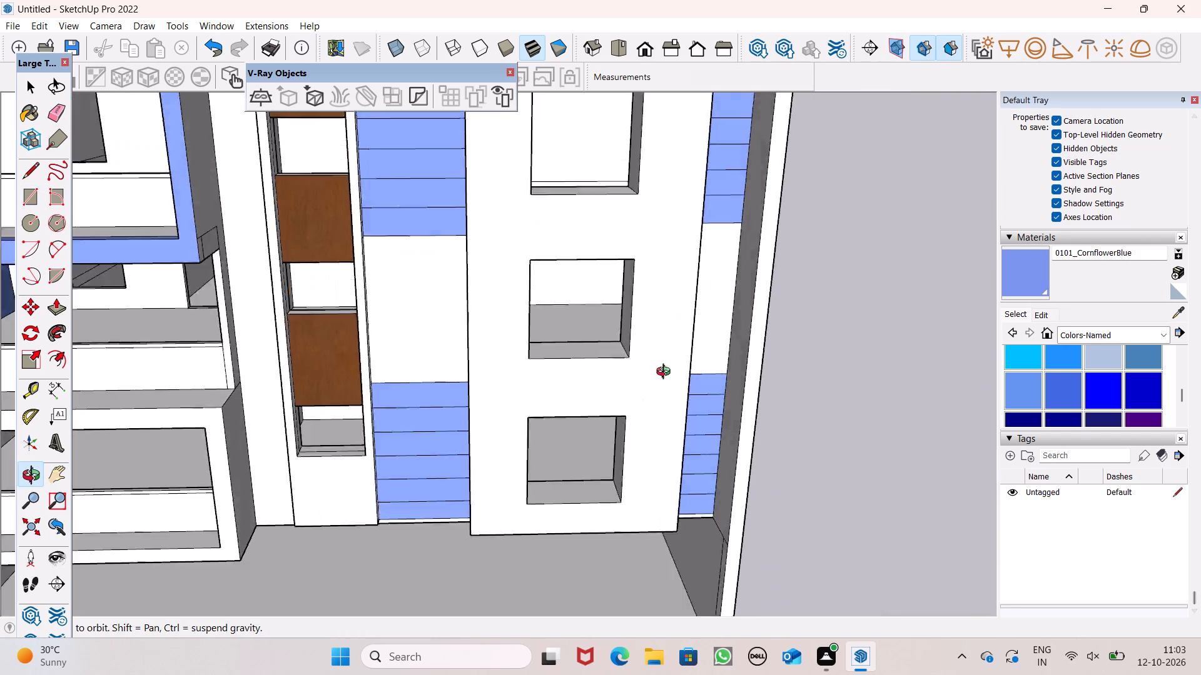
{"action": "middle_click_drag", "start_coordinate": [666, 373], "coordinate": [135, 614]}
{"action": "scroll", "coordinate": [132, 612], "scroll_direction": "up", "scroll_amount": 1}
{"action": "scroll", "coordinate": [329, 430], "scroll_direction": "down", "scroll_amount": 5}
{"action": "scroll", "coordinate": [464, 418], "scroll_direction": "down", "scroll_amount": 5}
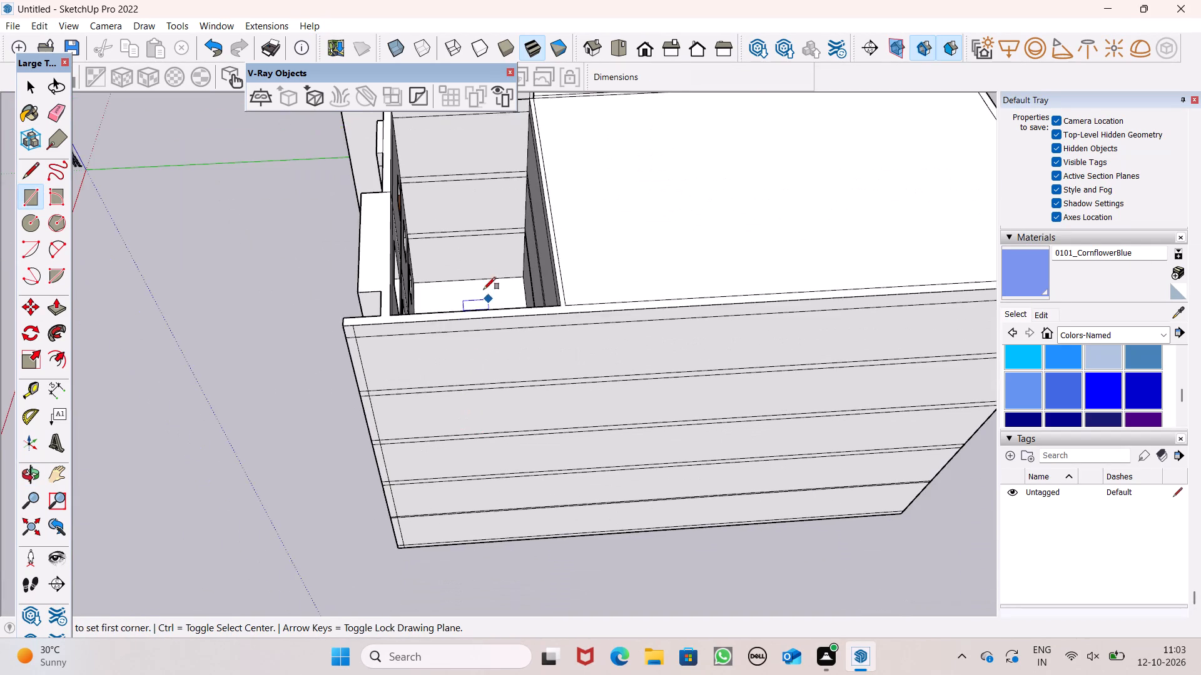
{"action": "scroll", "coordinate": [480, 278], "scroll_direction": "up", "scroll_amount": 8}
{"action": "middle_click_drag", "start_coordinate": [459, 311], "coordinate": [446, 344]}
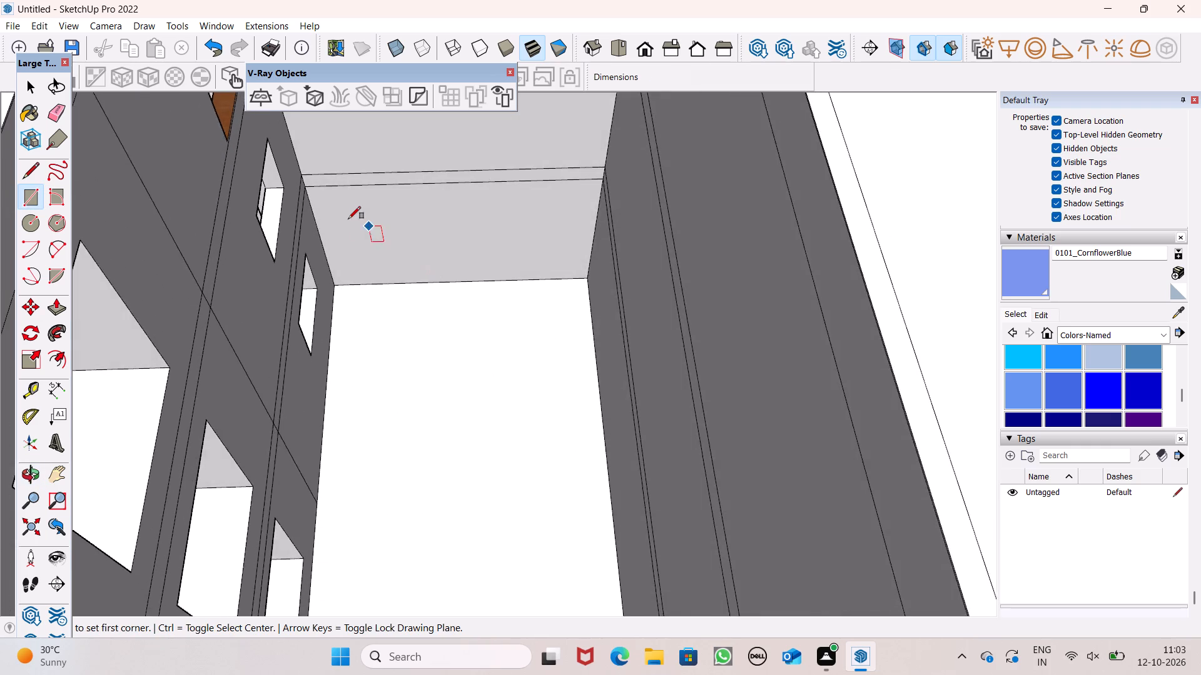
{"action": "scroll", "coordinate": [347, 218], "scroll_direction": "up", "scroll_amount": 4}
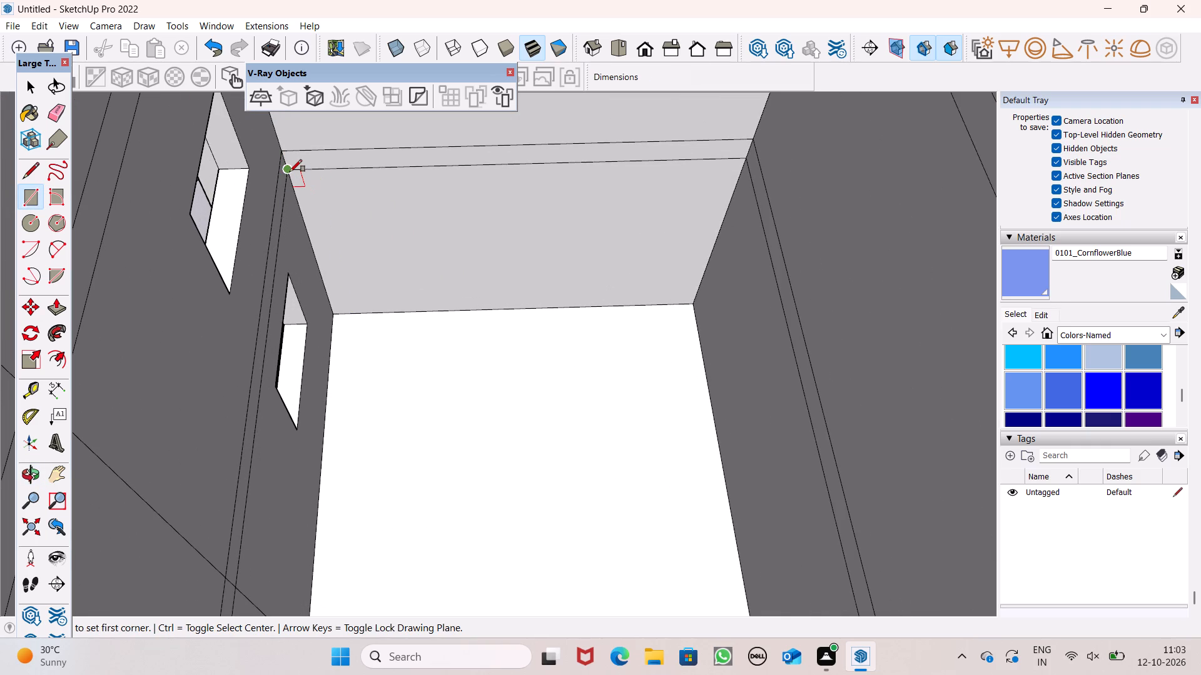
{"action": "left_click_drag", "start_coordinate": [290, 172], "coordinate": [308, 185]}
{"action": "left_click", "coordinate": [746, 164]}
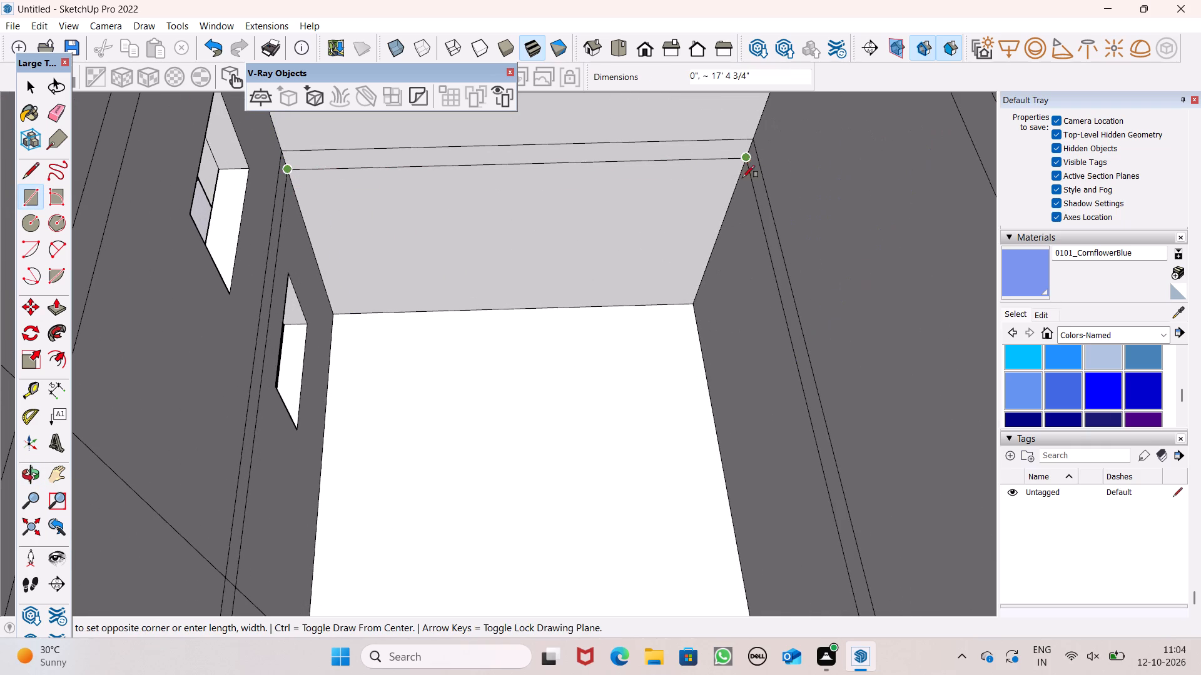
{"action": "left_click", "coordinate": [747, 161]}
{"action": "scroll", "coordinate": [758, 204], "scroll_direction": "down", "scroll_amount": 7}
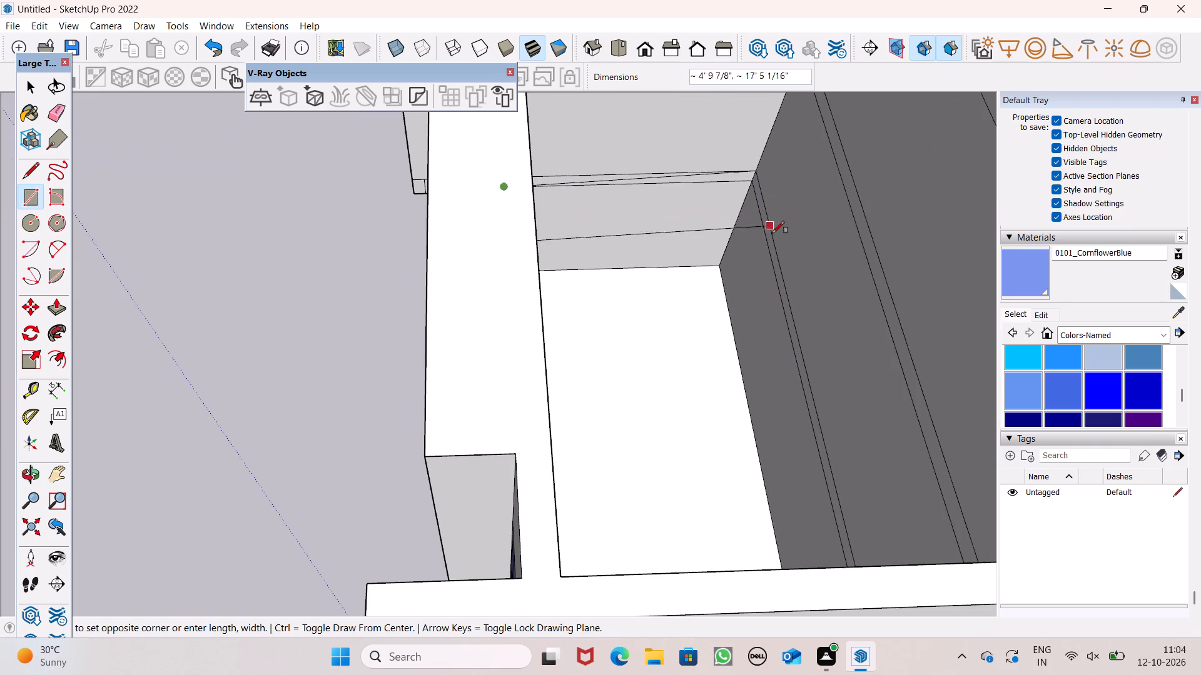
{"action": "middle_click_drag", "start_coordinate": [836, 560], "coordinate": [861, 615]}
{"action": "scroll", "coordinate": [778, 344], "scroll_direction": "down", "scroll_amount": 6}
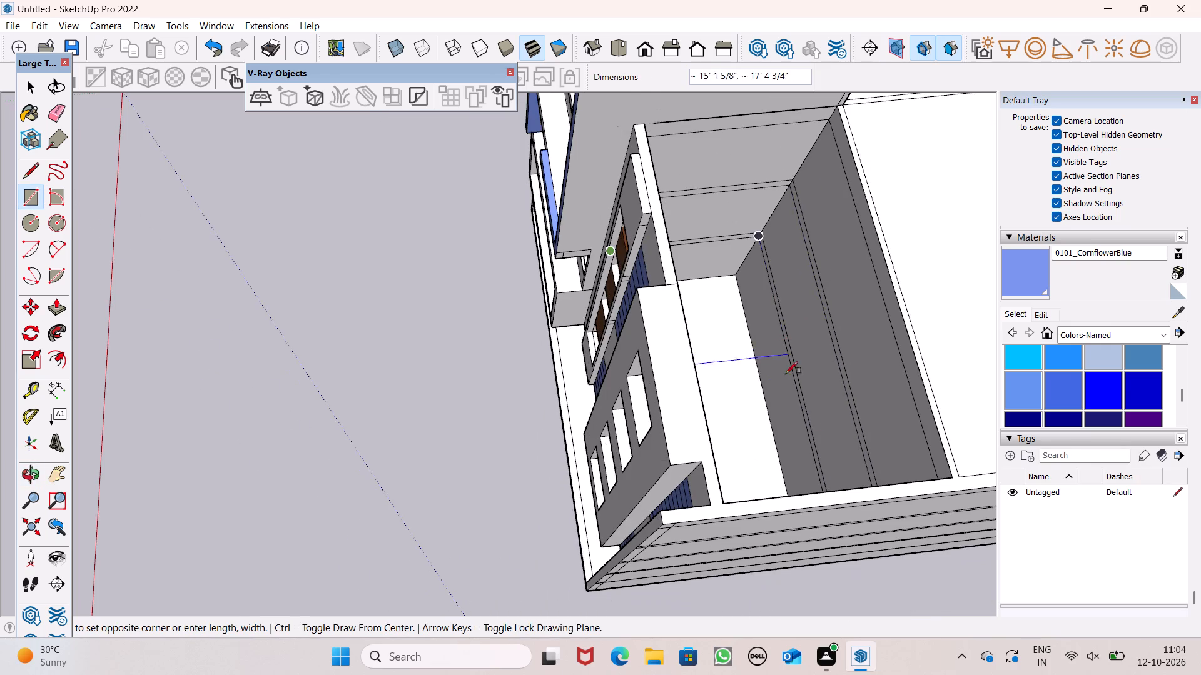
{"action": "middle_click_drag", "start_coordinate": [839, 497], "coordinate": [850, 565]}
{"action": "scroll", "coordinate": [845, 517], "scroll_direction": "up", "scroll_amount": 15}
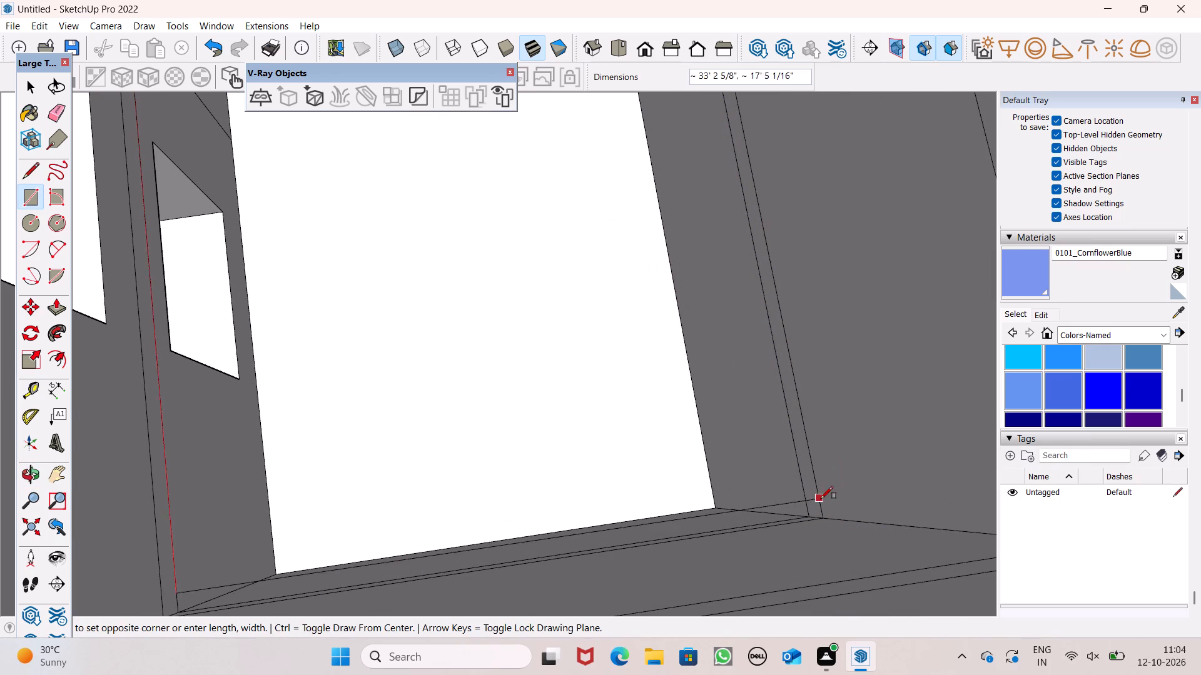
{"action": "left_click", "coordinate": [805, 519]}
Draw a floor rectangle about 33 ft 9 in by 17 ft 5 in over the front bay at the next floor band up.
{"action": "scroll", "coordinate": [756, 406], "scroll_direction": "down", "scroll_amount": 12}
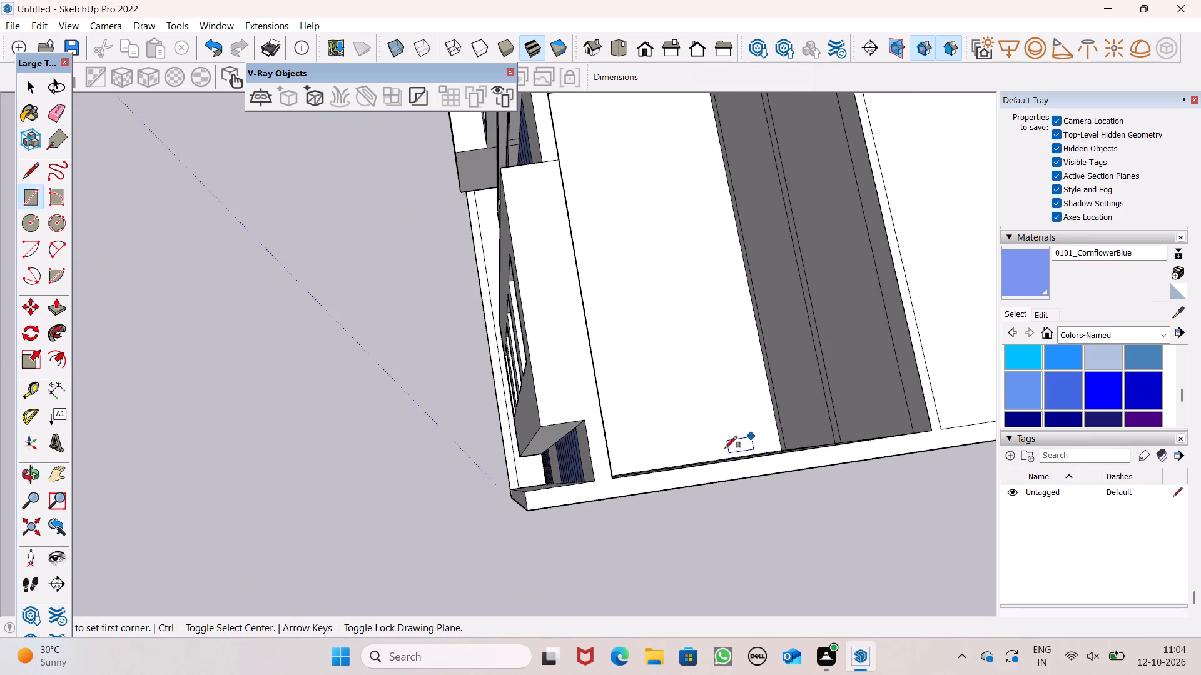
{"action": "middle_click_drag", "start_coordinate": [622, 450], "coordinate": [928, 72]}
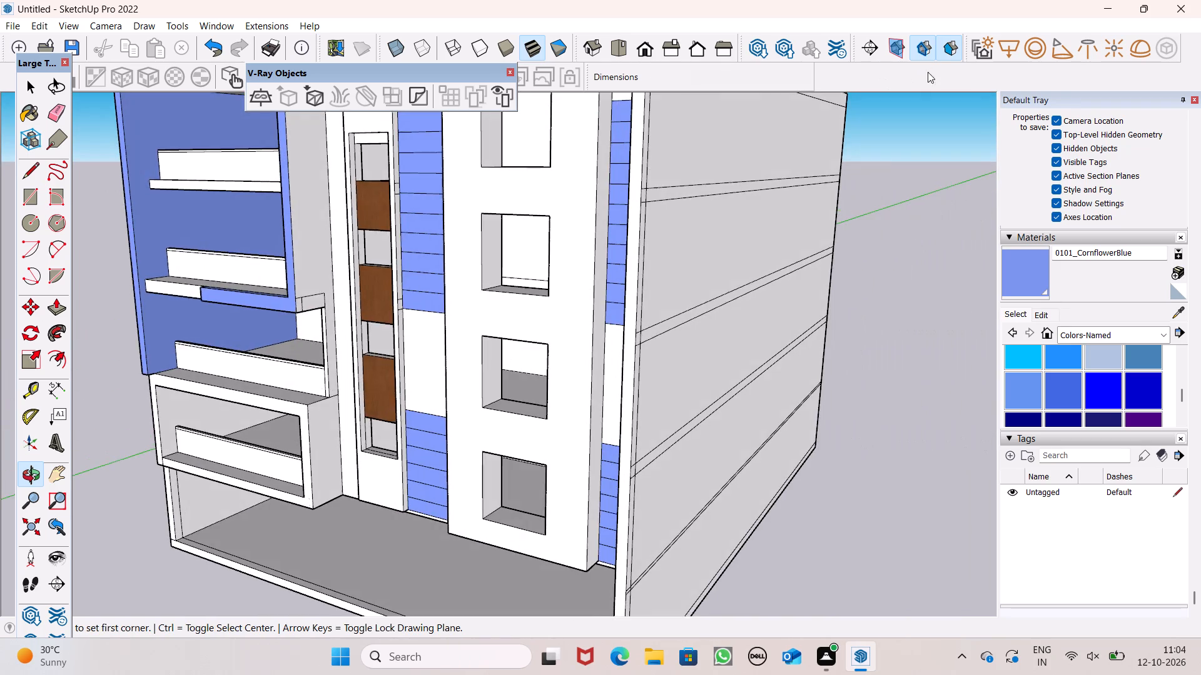
{"action": "scroll", "coordinate": [724, 231], "scroll_direction": "down", "scroll_amount": 9}
{"action": "middle_click_drag", "start_coordinate": [717, 233], "coordinate": [201, 664]}
{"action": "middle_click_drag", "start_coordinate": [455, 577], "coordinate": [742, 394]}
{"action": "scroll", "coordinate": [736, 386], "scroll_direction": "up", "scroll_amount": 9}
{"action": "middle_click_drag", "start_coordinate": [623, 451], "coordinate": [652, 416]}
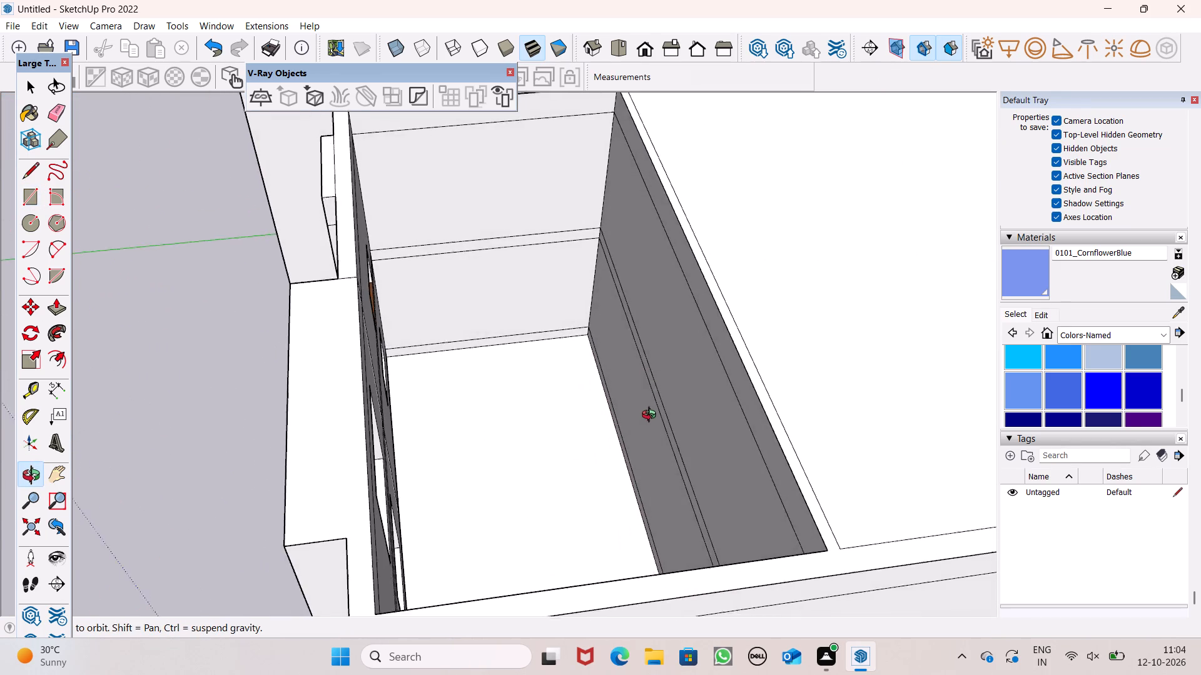
{"action": "middle_click_drag", "start_coordinate": [652, 416], "coordinate": [652, 411]}
{"action": "scroll", "coordinate": [595, 244], "scroll_direction": "up", "scroll_amount": 5}
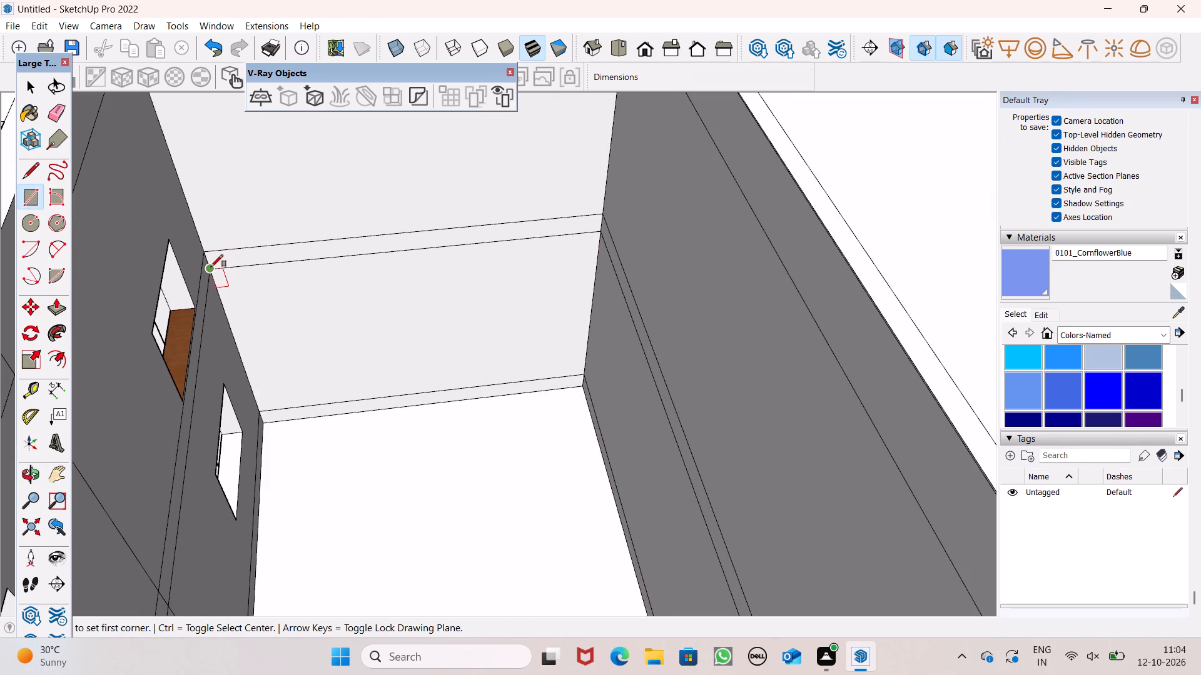
{"action": "left_click_drag", "start_coordinate": [211, 267], "coordinate": [224, 271]}
{"action": "left_click", "coordinate": [599, 237]}
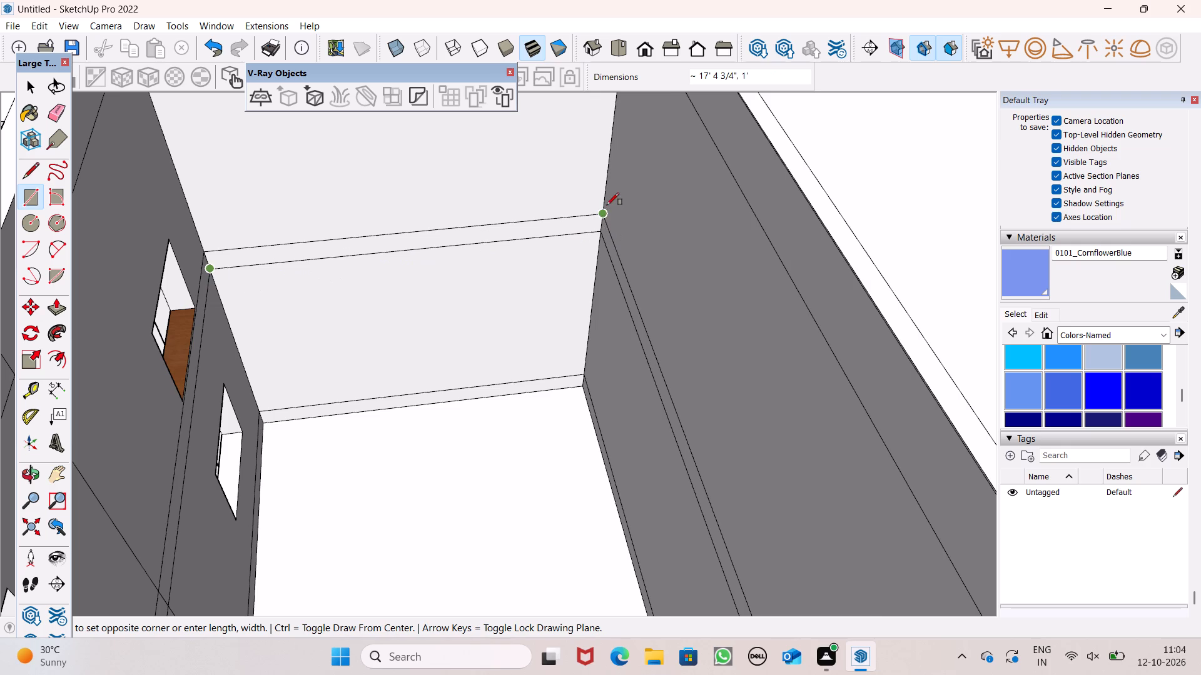
{"action": "scroll", "coordinate": [607, 205], "scroll_direction": "down", "scroll_amount": 4}
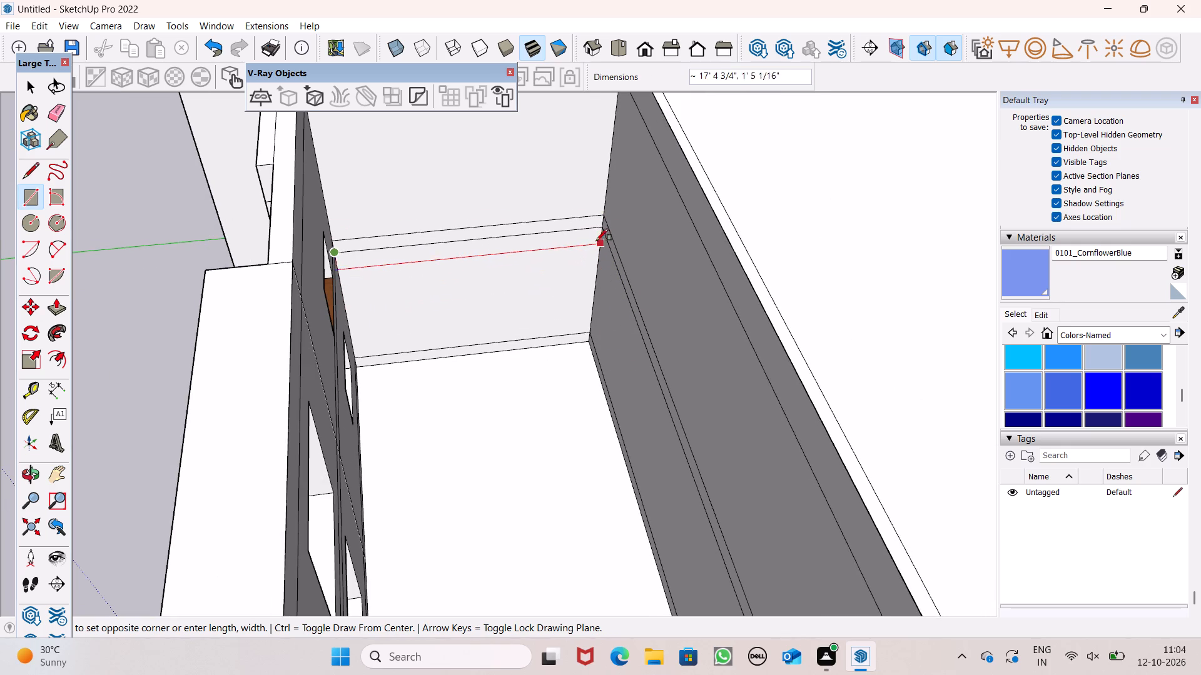
{"action": "left_click", "coordinate": [599, 229]}
{"action": "scroll", "coordinate": [645, 362], "scroll_direction": "down", "scroll_amount": 7}
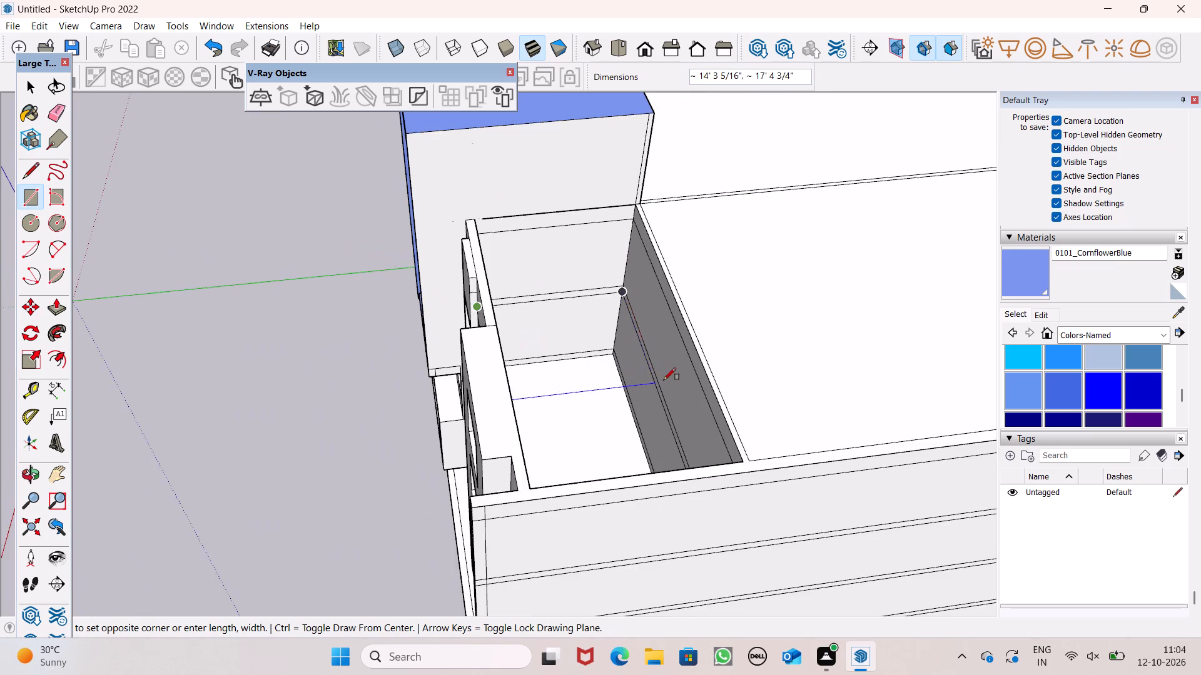
{"action": "scroll", "coordinate": [664, 389], "scroll_direction": "down", "scroll_amount": 3}
{"action": "middle_click_drag", "start_coordinate": [672, 455], "coordinate": [716, 542]}
{"action": "scroll", "coordinate": [717, 479], "scroll_direction": "up", "scroll_amount": 7}
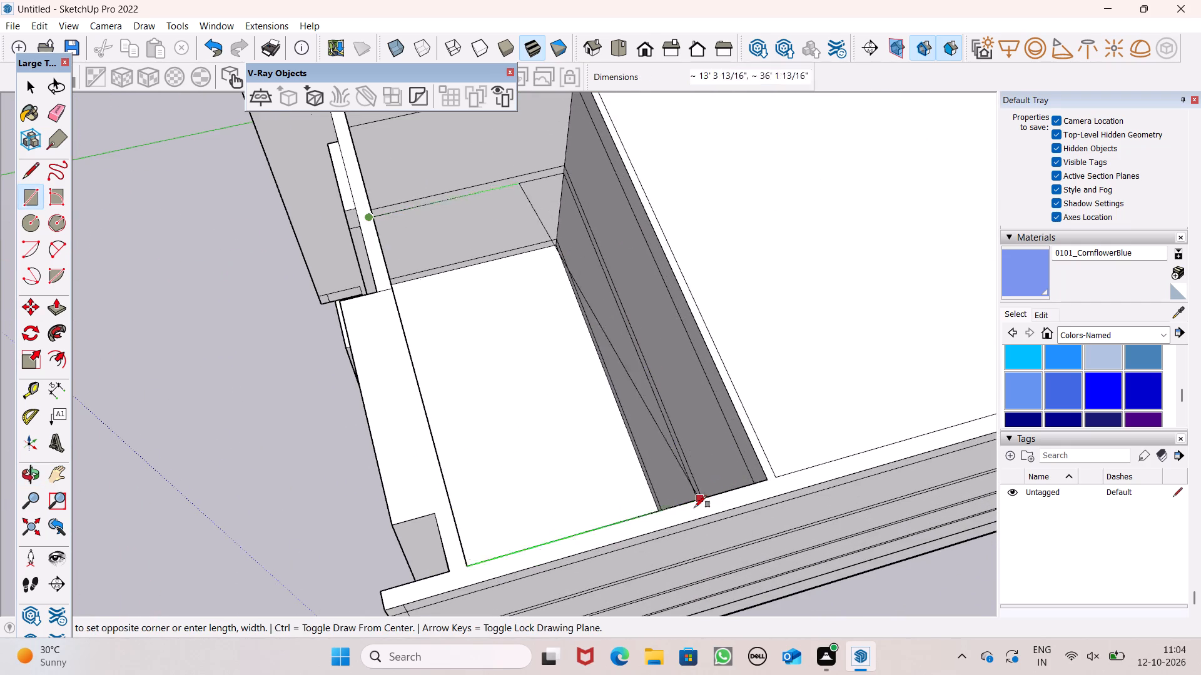
{"action": "scroll", "coordinate": [691, 486], "scroll_direction": "up", "scroll_amount": 4}
{"action": "middle_click_drag", "start_coordinate": [696, 509], "coordinate": [735, 581]}
{"action": "scroll", "coordinate": [747, 551], "scroll_direction": "up", "scroll_amount": 5}
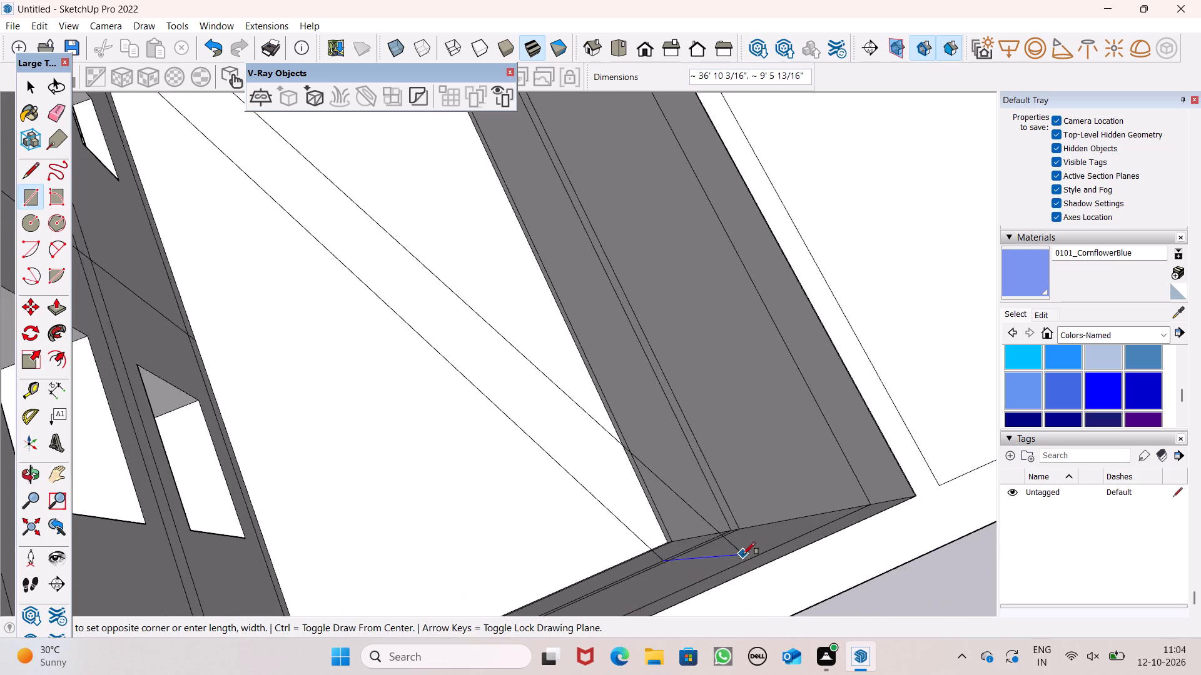
{"action": "scroll", "coordinate": [743, 554], "scroll_direction": "up", "scroll_amount": 9}
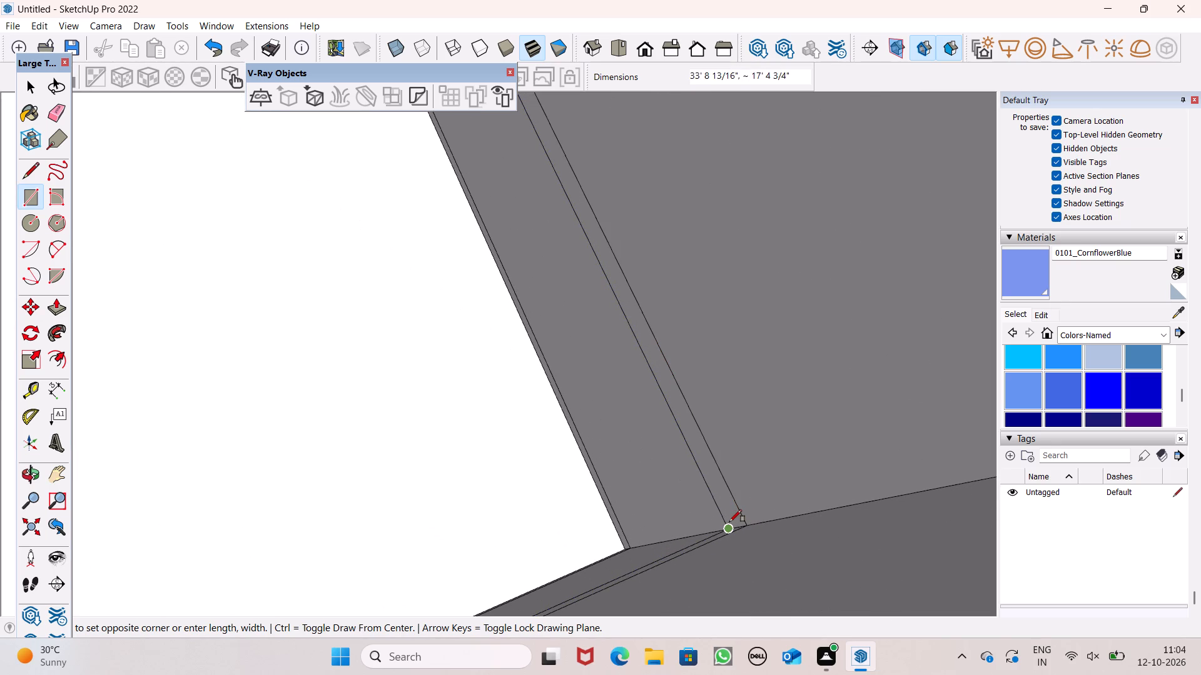
{"action": "left_click", "coordinate": [729, 521]}
Draw a roof rectangle over the front bay, between opposite inner corners at the top of the walls.
{"action": "scroll", "coordinate": [721, 491], "scroll_direction": "down", "scroll_amount": 19}
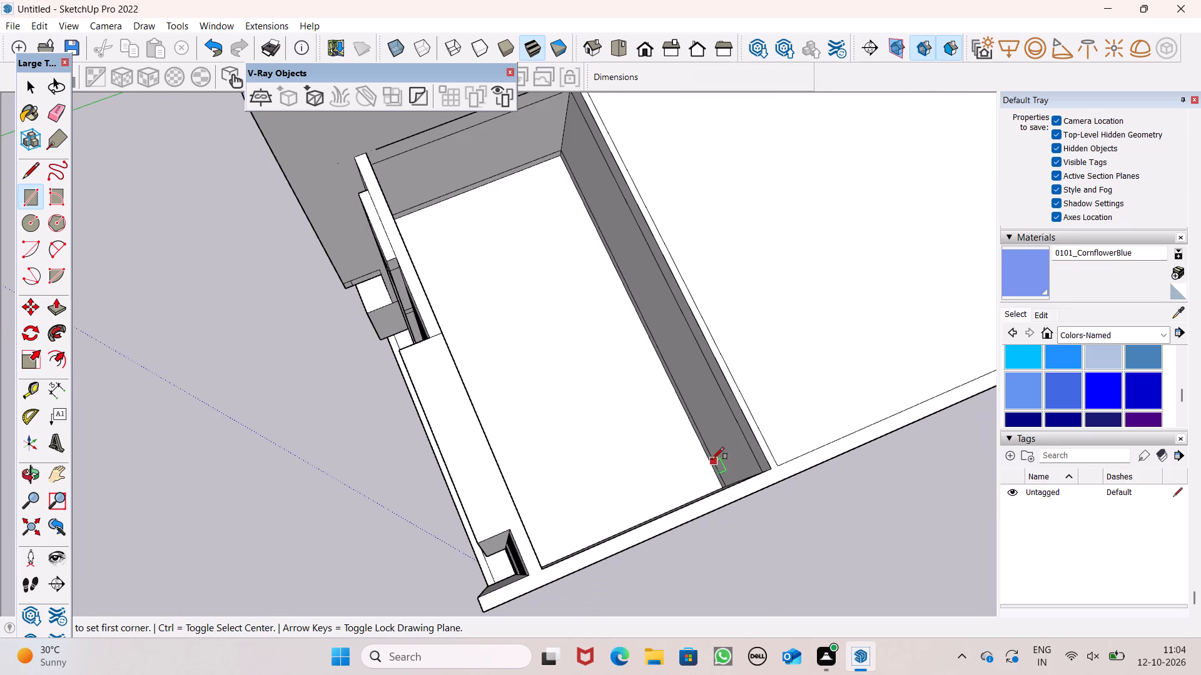
{"action": "scroll", "coordinate": [634, 337], "scroll_direction": "down", "scroll_amount": 4}
{"action": "scroll", "coordinate": [552, 210], "scroll_direction": "up", "scroll_amount": 6}
{"action": "scroll", "coordinate": [405, 252], "scroll_direction": "up", "scroll_amount": 3}
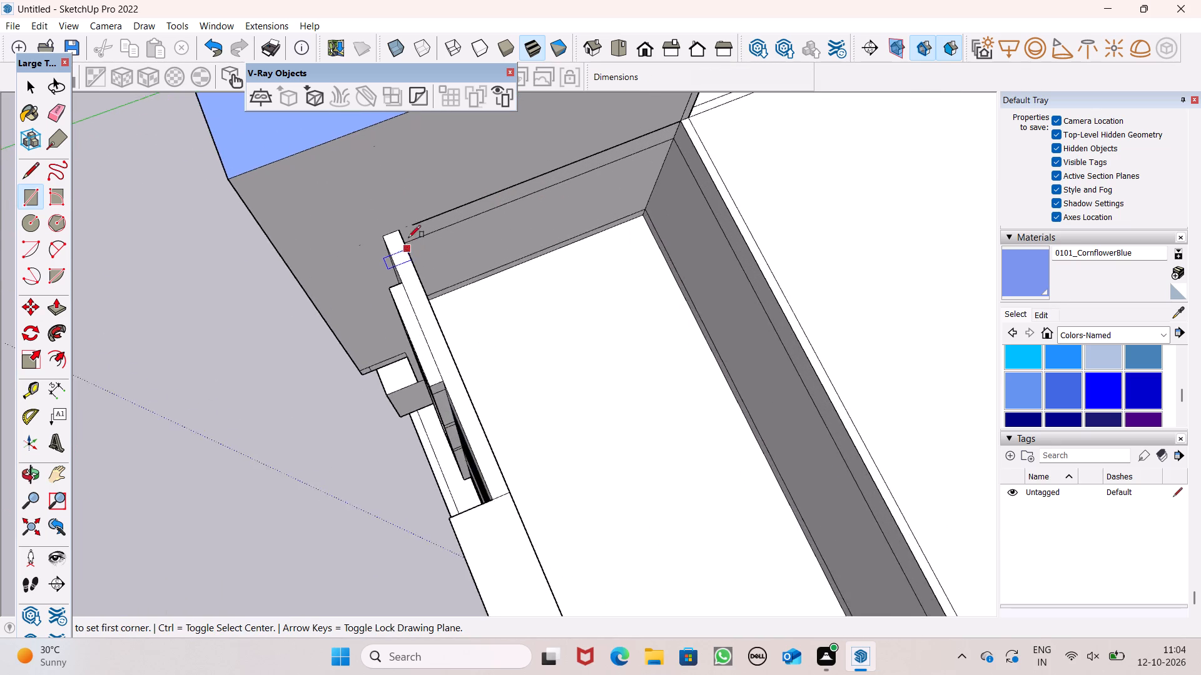
{"action": "scroll", "coordinate": [408, 237], "scroll_direction": "up", "scroll_amount": 4}
{"action": "left_click", "coordinate": [378, 242]}
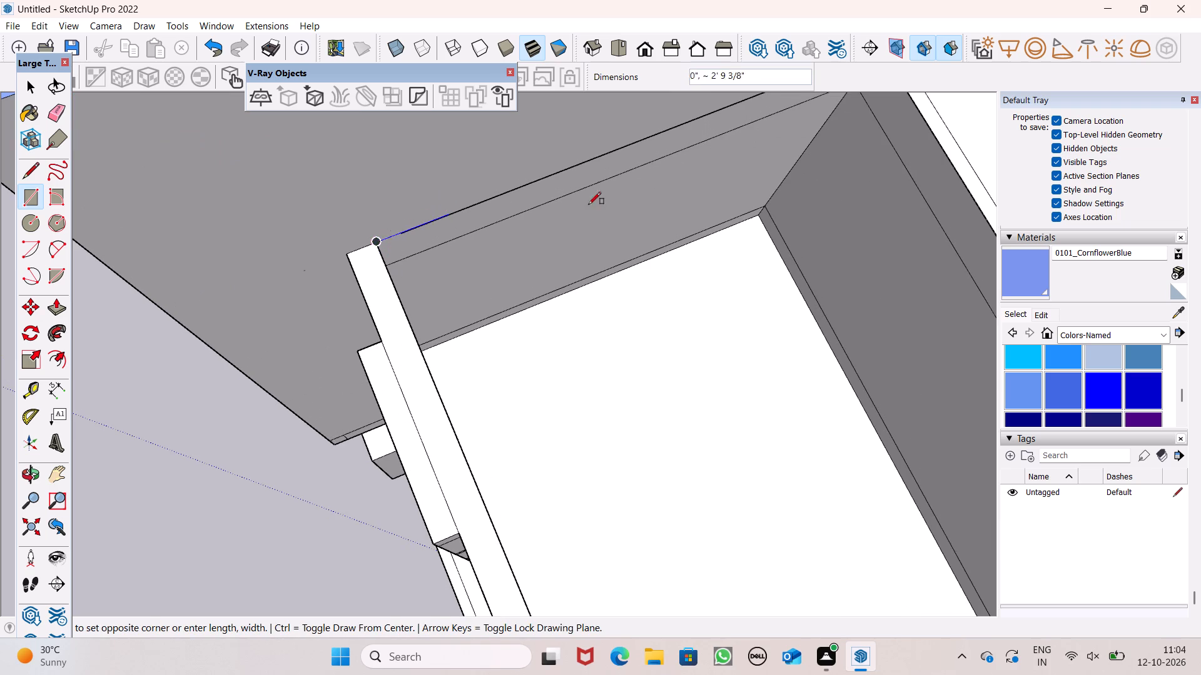
{"action": "scroll", "coordinate": [675, 196], "scroll_direction": "down", "scroll_amount": 7}
{"action": "scroll", "coordinate": [798, 201], "scroll_direction": "down", "scroll_amount": 4}
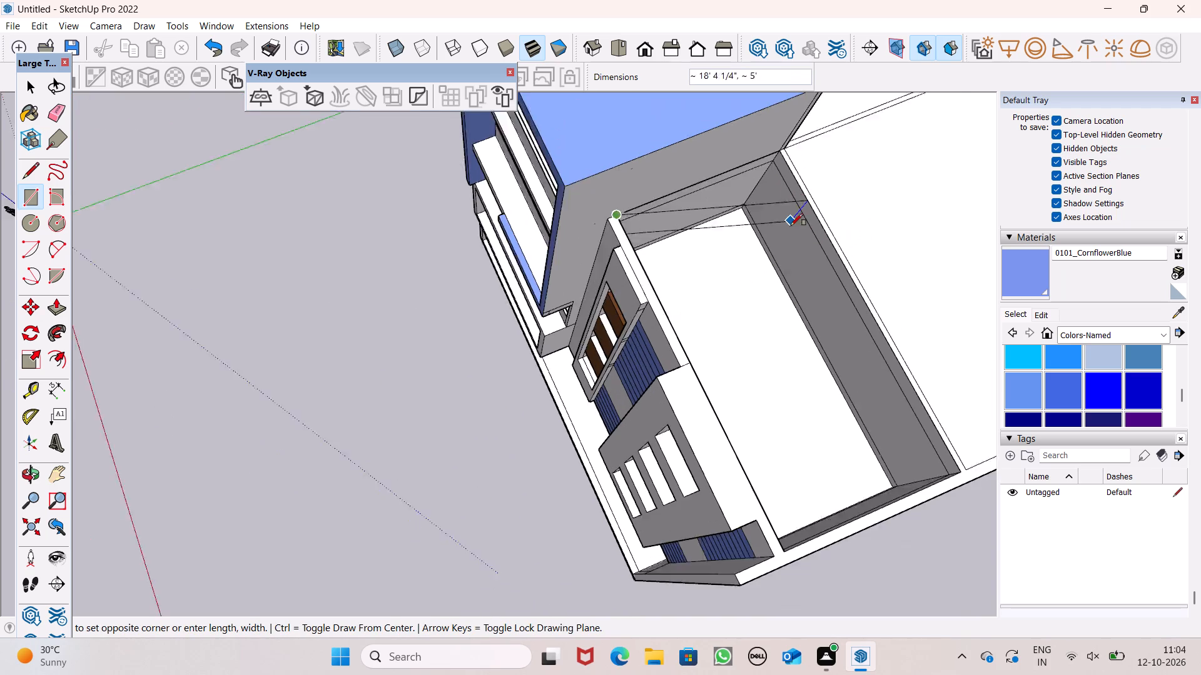
{"action": "scroll", "coordinate": [791, 226], "scroll_direction": "down", "scroll_amount": 3}
{"action": "scroll", "coordinate": [911, 426], "scroll_direction": "up", "scroll_amount": 8}
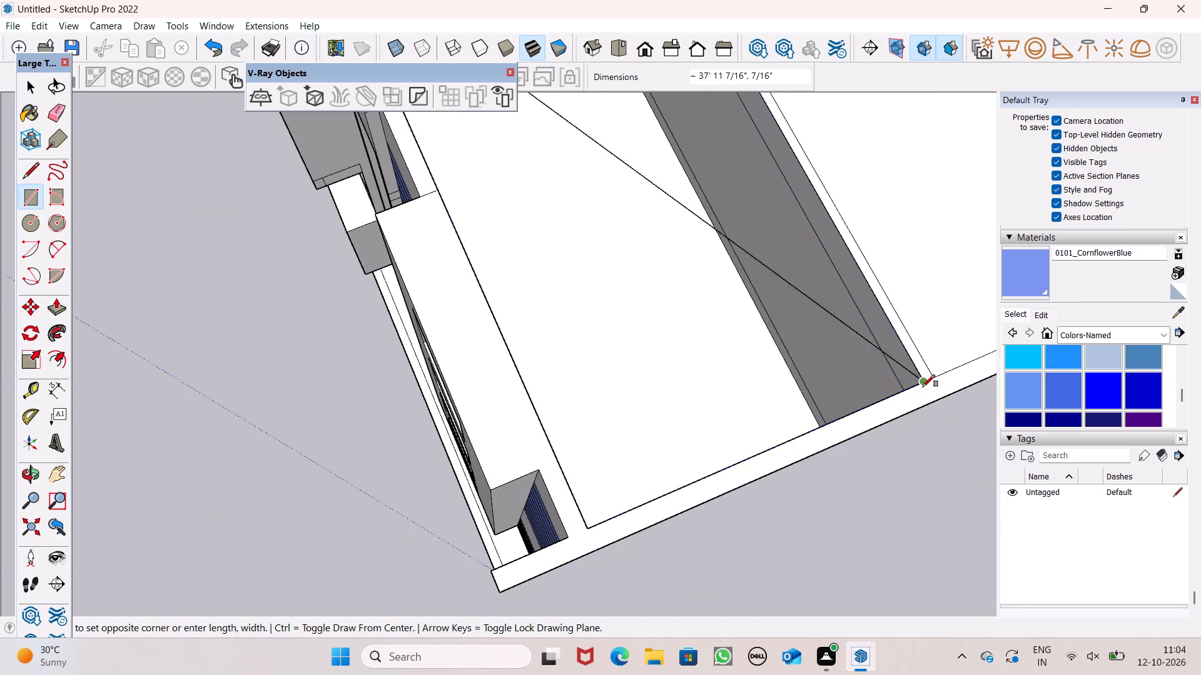
{"action": "left_click", "coordinate": [925, 381]}
Push the inner lintel's underside up about 11 5/8 in at the uppermost opening of the wood-panelled front strip, flush with the opening's head.
{"action": "scroll", "coordinate": [798, 361], "scroll_direction": "down", "scroll_amount": 7}
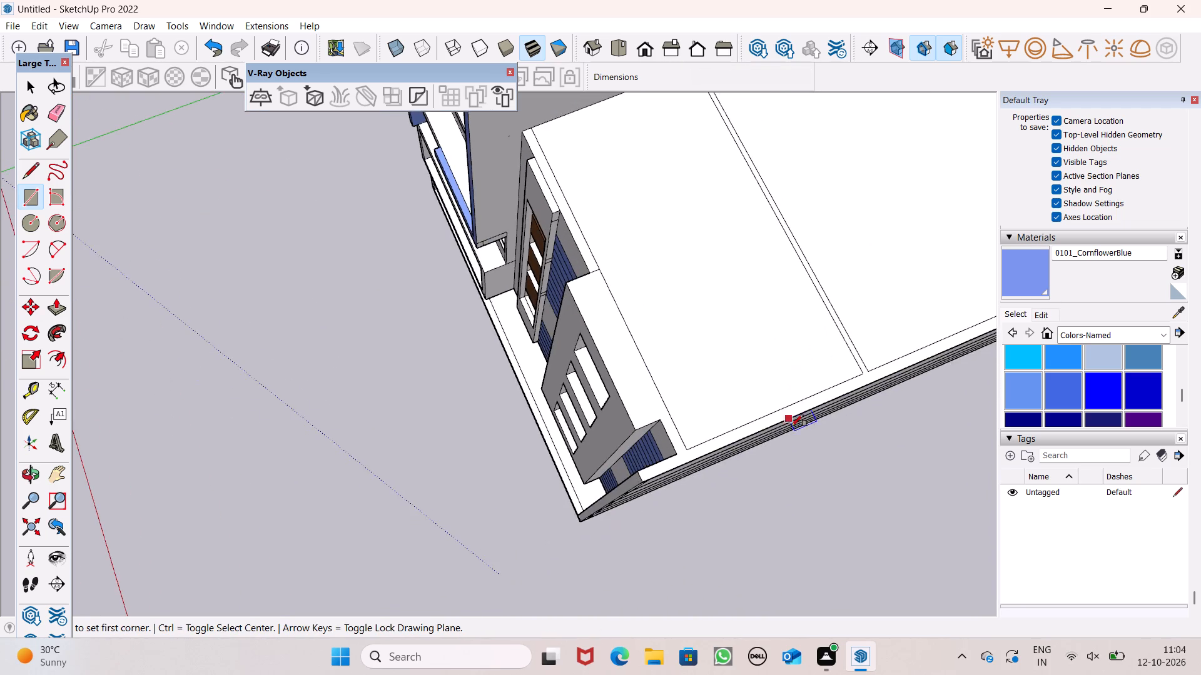
{"action": "middle_click_drag", "start_coordinate": [790, 424], "coordinate": [1043, 140]}
{"action": "middle_click_drag", "start_coordinate": [611, 344], "coordinate": [750, 267]}
{"action": "scroll", "coordinate": [750, 267], "scroll_direction": "up", "scroll_amount": 1}
{"action": "key", "text": "space"}
{"action": "middle_click_drag", "start_coordinate": [749, 269], "coordinate": [748, 269]}
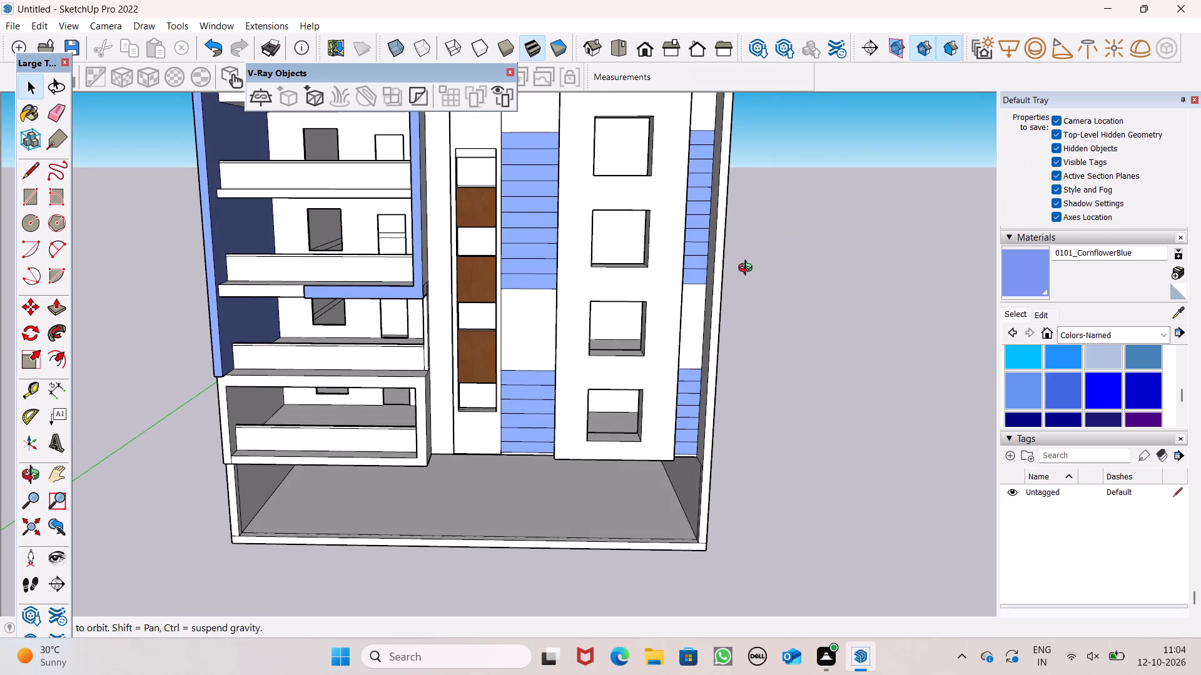
{"action": "middle_click_drag", "start_coordinate": [748, 269], "coordinate": [602, 210]}
{"action": "scroll", "coordinate": [438, 194], "scroll_direction": "up", "scroll_amount": 2}
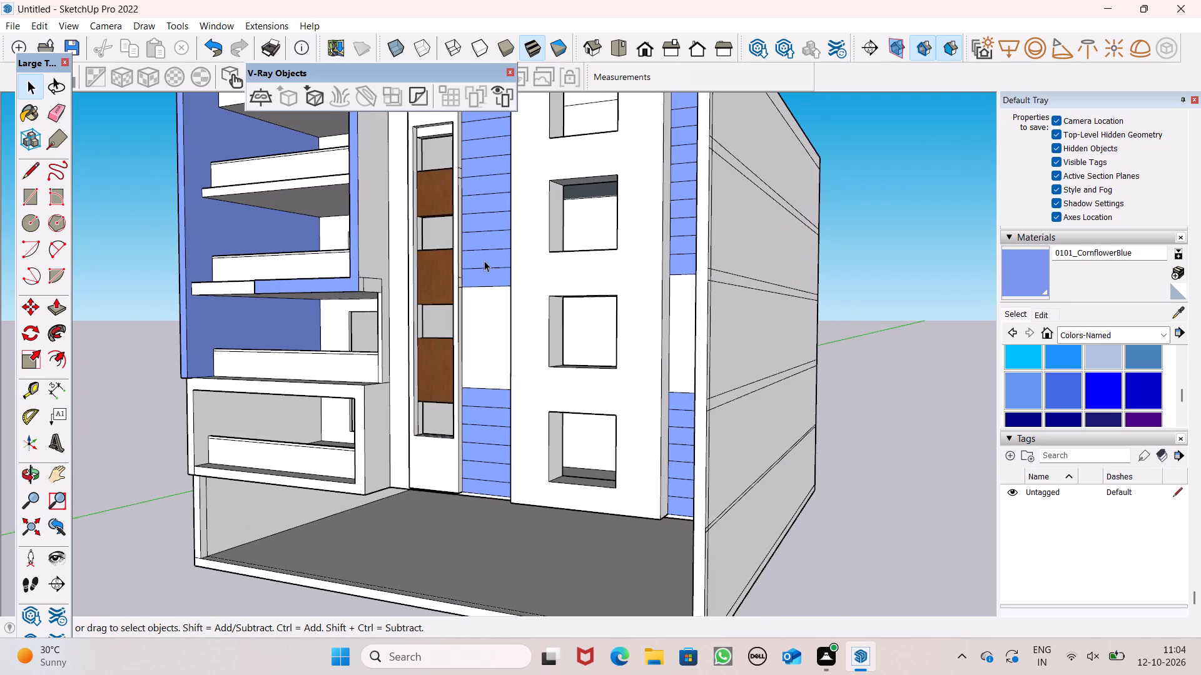
{"action": "middle_click_drag", "start_coordinate": [495, 283], "coordinate": [756, 463]}
{"action": "scroll", "coordinate": [616, 167], "scroll_direction": "up", "scroll_amount": 6}
{"action": "scroll", "coordinate": [582, 207], "scroll_direction": "up", "scroll_amount": 1}
{"action": "middle_click_drag", "start_coordinate": [582, 207], "coordinate": [494, 74]}
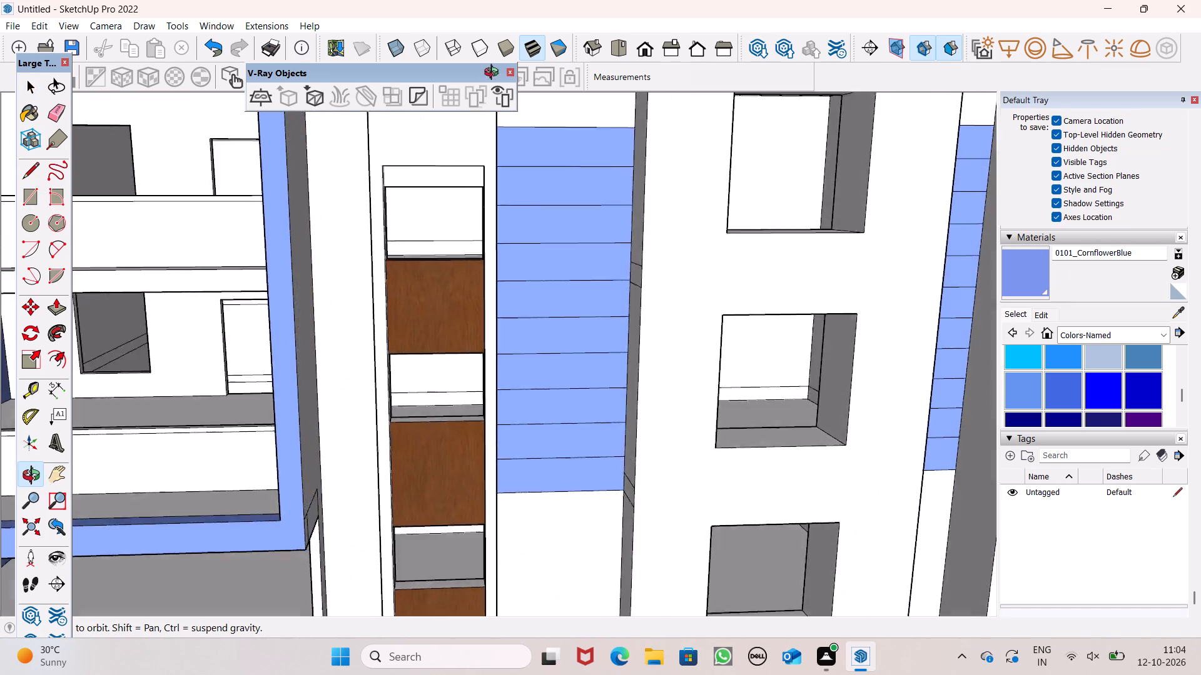
{"action": "middle_click_drag", "start_coordinate": [494, 74], "coordinate": [475, 64]}
{"action": "scroll", "coordinate": [489, 139], "scroll_direction": "up", "scroll_amount": 1}
{"action": "middle_click_drag", "start_coordinate": [489, 140], "coordinate": [475, 65]}
{"action": "scroll", "coordinate": [453, 115], "scroll_direction": "up", "scroll_amount": 5}
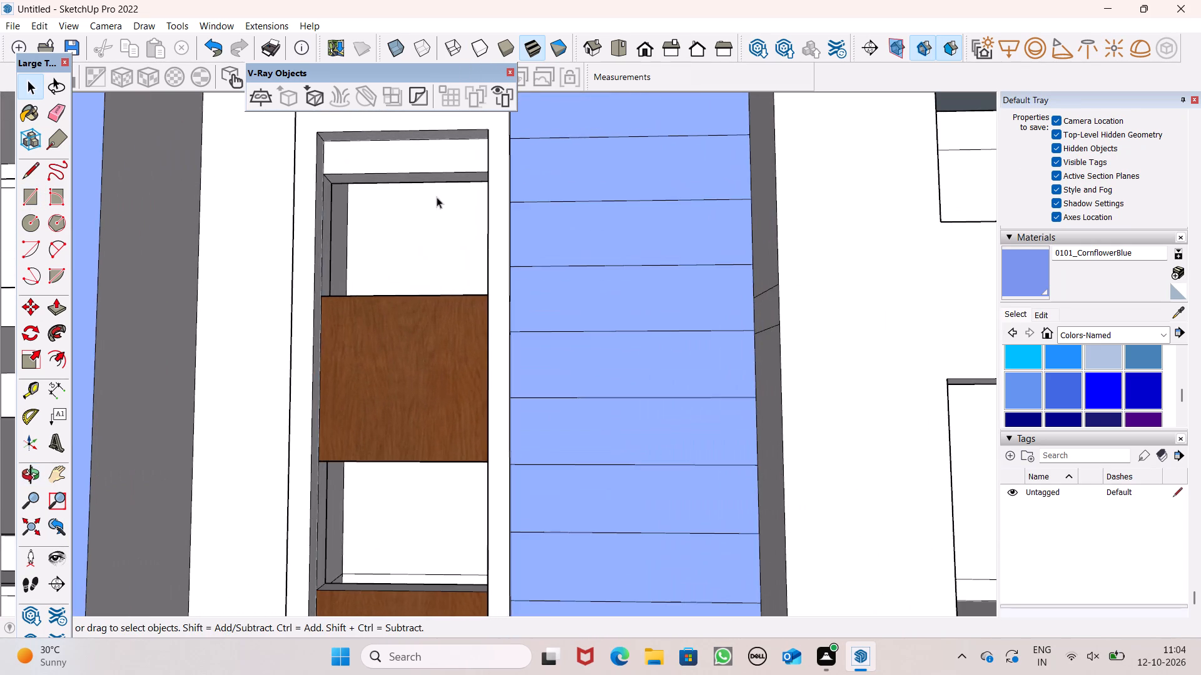
{"action": "middle_click_drag", "start_coordinate": [437, 198], "coordinate": [372, 225]}
{"action": "scroll", "coordinate": [443, 187], "scroll_direction": "up", "scroll_amount": 1}
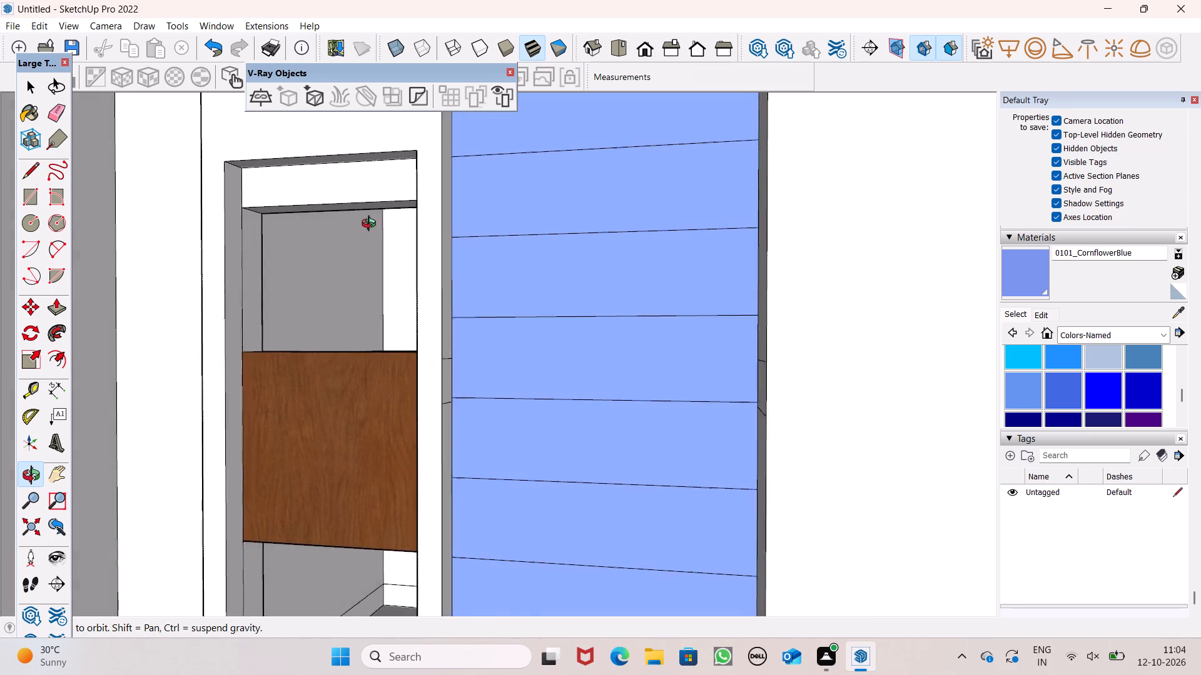
{"action": "middle_click_drag", "start_coordinate": [372, 225], "coordinate": [352, 199]}
{"action": "scroll", "coordinate": [147, 132], "scroll_direction": "up", "scroll_amount": 1}
{"action": "scroll", "coordinate": [284, 174], "scroll_direction": "up", "scroll_amount": 4}
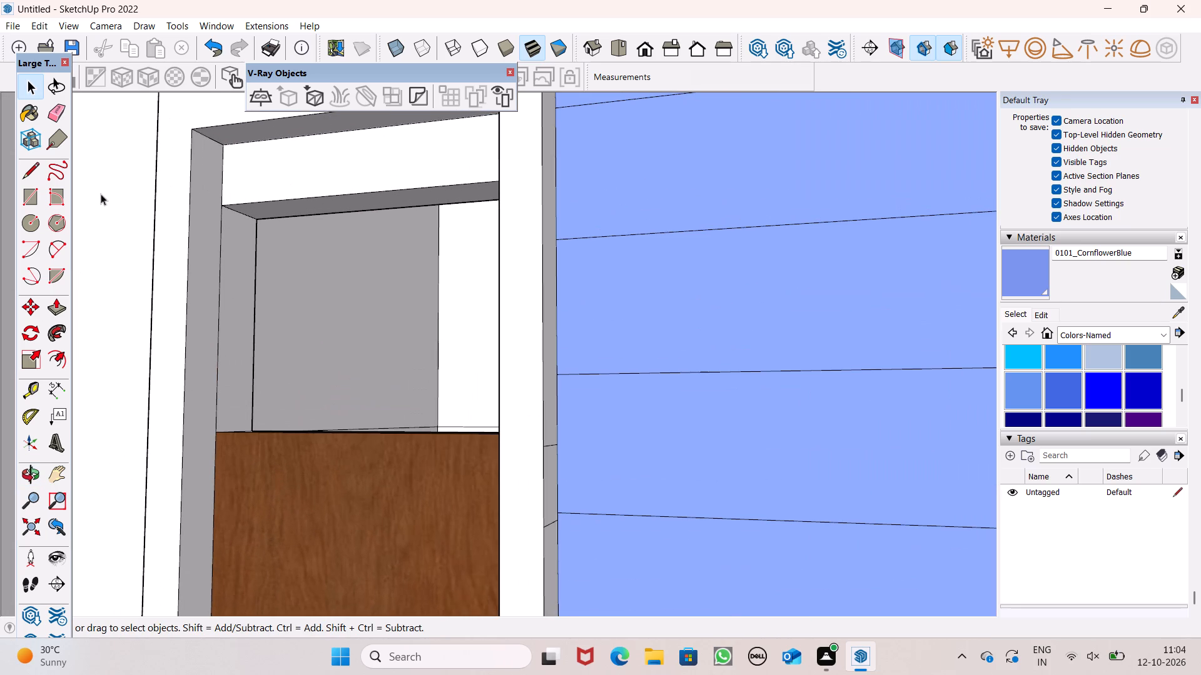
{"action": "left_click", "coordinate": [53, 307]}
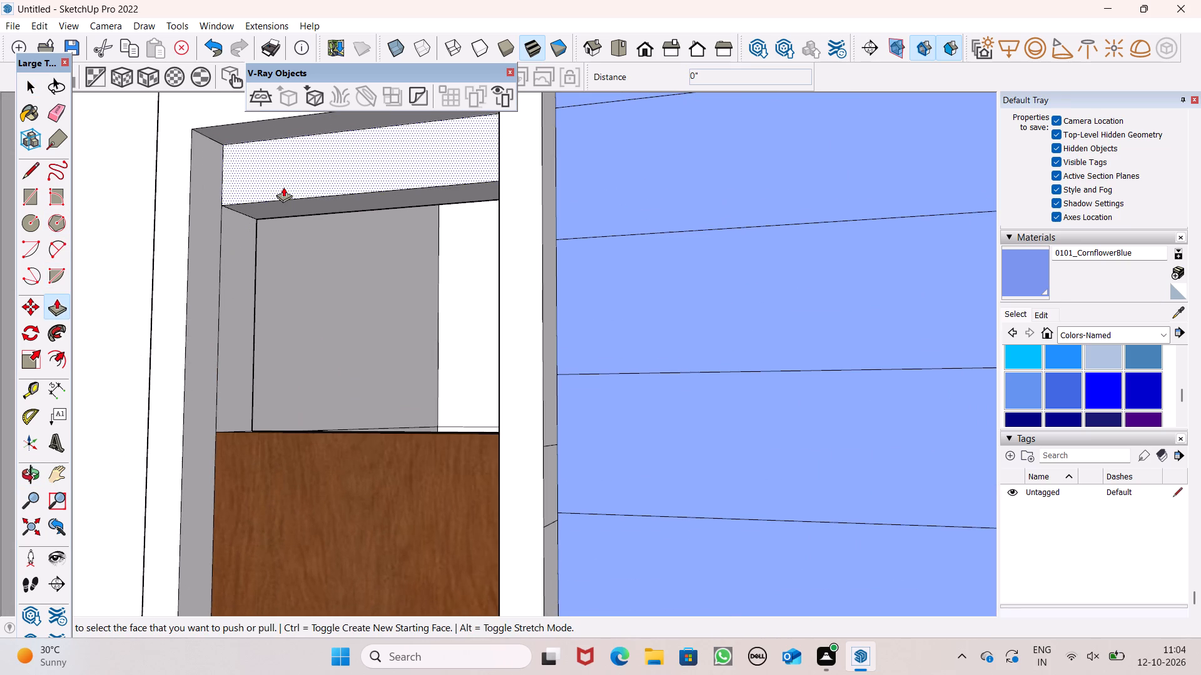
{"action": "left_click_drag", "start_coordinate": [295, 207], "coordinate": [246, 134]}
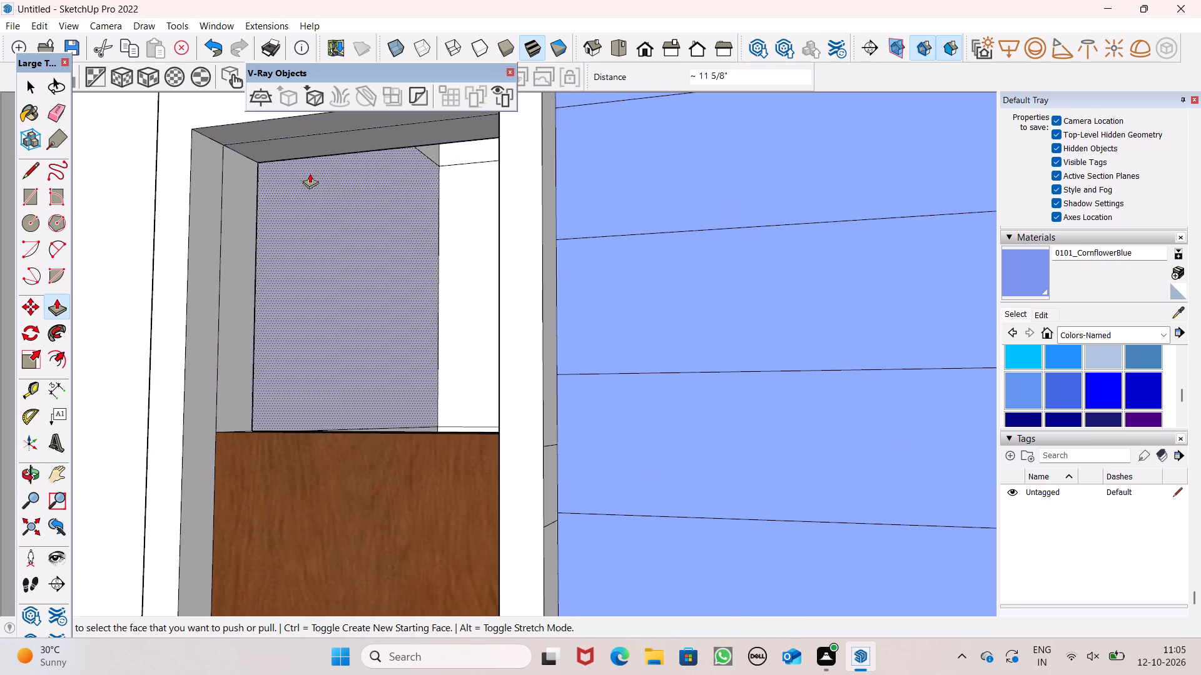
{"action": "scroll", "coordinate": [345, 184], "scroll_direction": "down", "scroll_amount": 5}
{"action": "scroll", "coordinate": [419, 188], "scroll_direction": "down", "scroll_amount": 4}
{"action": "middle_click_drag", "start_coordinate": [435, 222], "coordinate": [586, 351]}
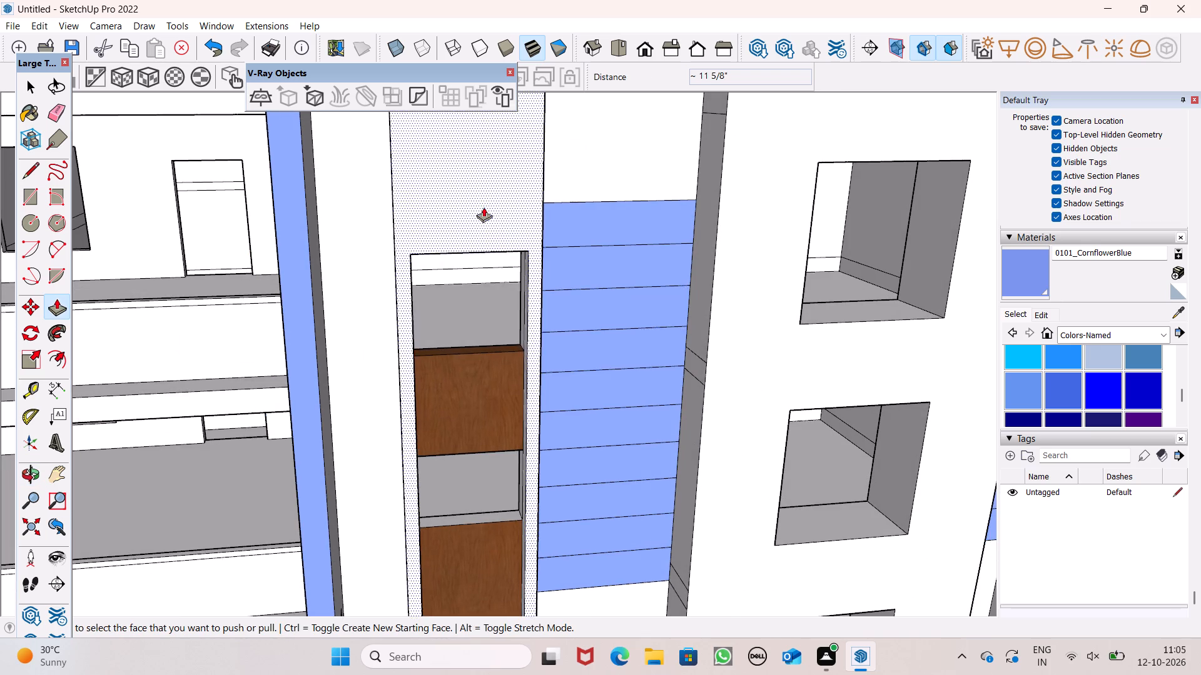
{"action": "scroll", "coordinate": [482, 210], "scroll_direction": "down", "scroll_amount": 4}
{"action": "middle_click_drag", "start_coordinate": [657, 308], "coordinate": [585, 304]}
{"action": "key", "text": "space"}
Draw a strip rectangle about 1 ft 1 in by 23 ft 3 in across the underside of the uppermost balcony slab.
{"action": "scroll", "coordinate": [616, 239], "scroll_direction": "down", "scroll_amount": 4}
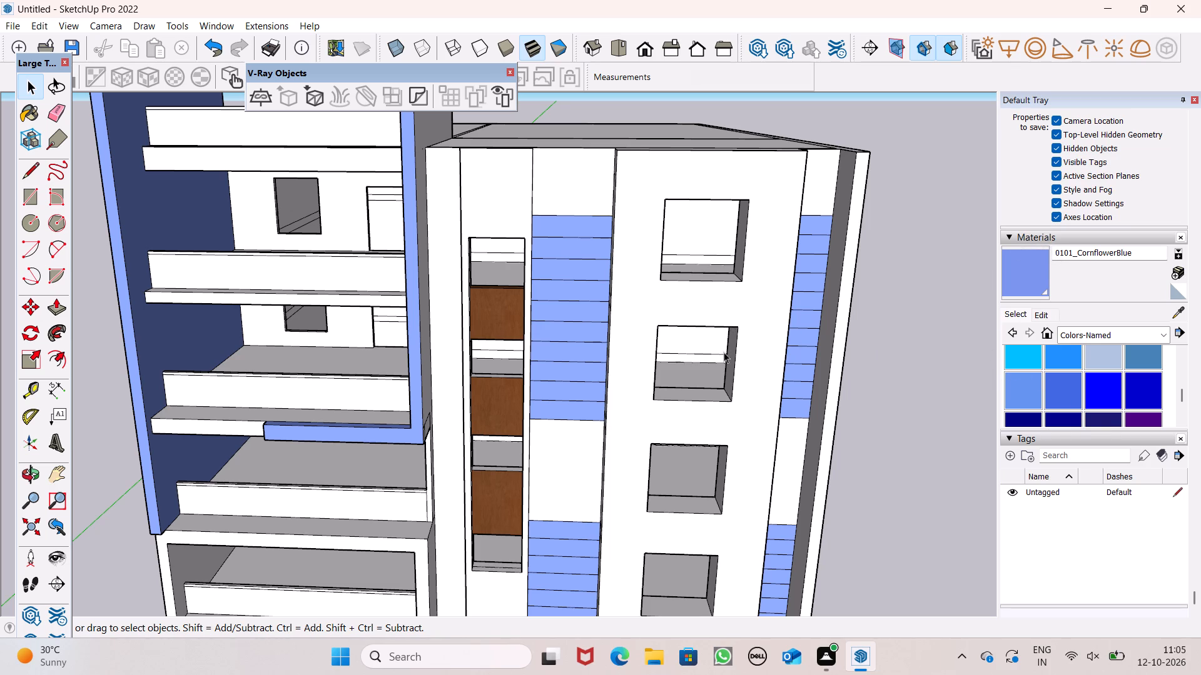
{"action": "scroll", "coordinate": [549, 337], "scroll_direction": "down", "scroll_amount": 1}
{"action": "scroll", "coordinate": [487, 345], "scroll_direction": "down", "scroll_amount": 3}
{"action": "middle_click_drag", "start_coordinate": [380, 420], "coordinate": [413, 259]}
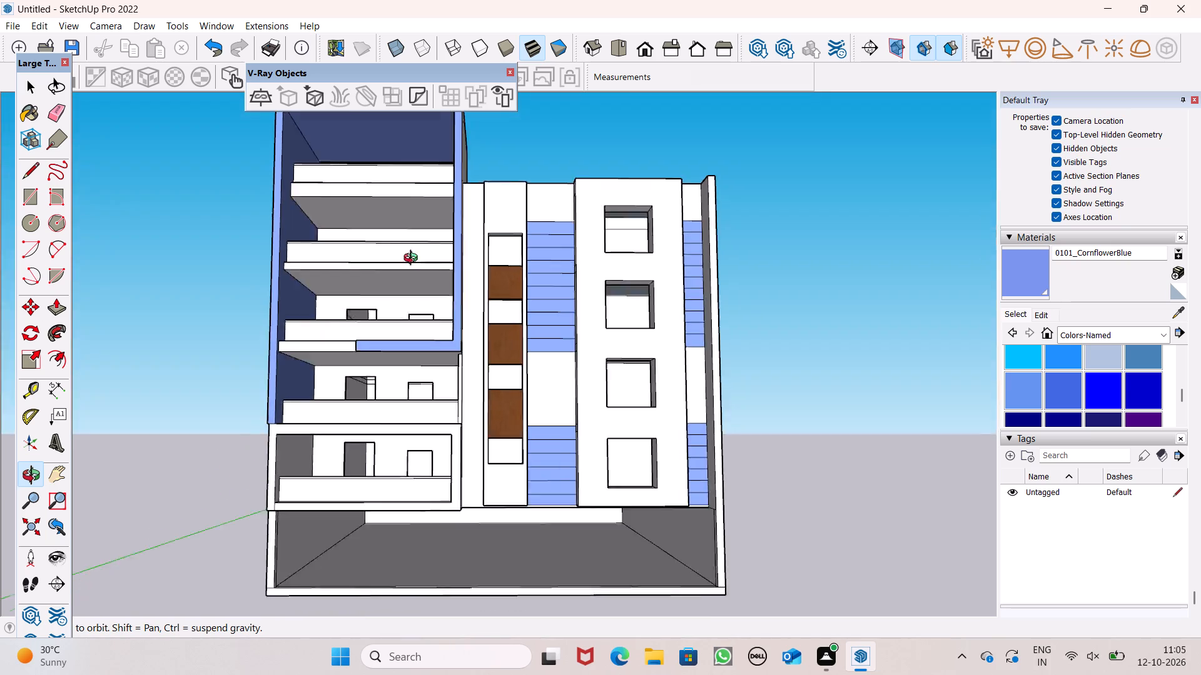
{"action": "middle_click_drag", "start_coordinate": [413, 259], "coordinate": [351, 265]}
{"action": "scroll", "coordinate": [344, 382], "scroll_direction": "up", "scroll_amount": 2}
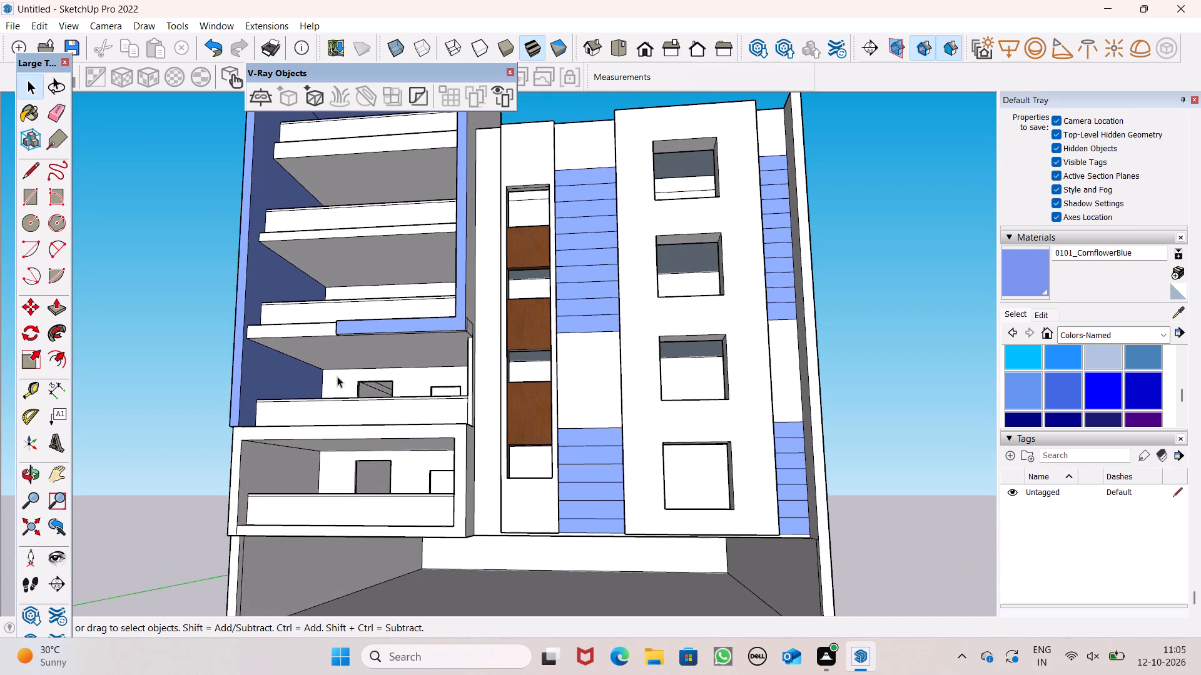
{"action": "scroll", "coordinate": [287, 151], "scroll_direction": "up", "scroll_amount": 1}
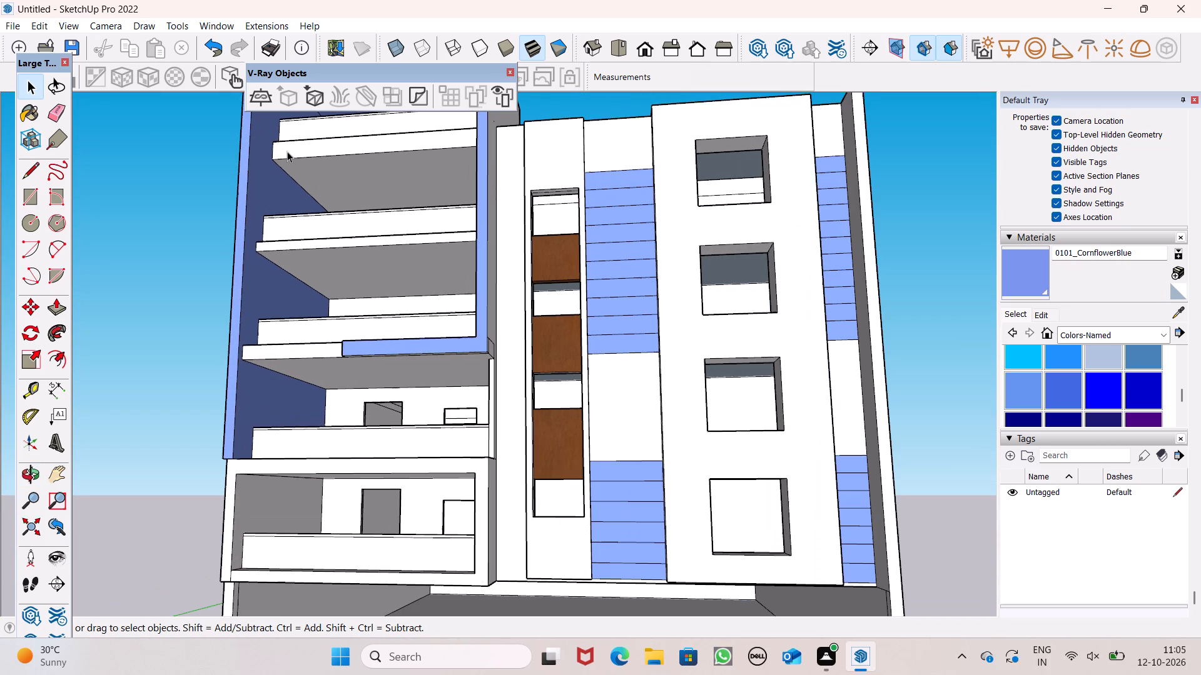
{"action": "left_click", "coordinate": [36, 201]}
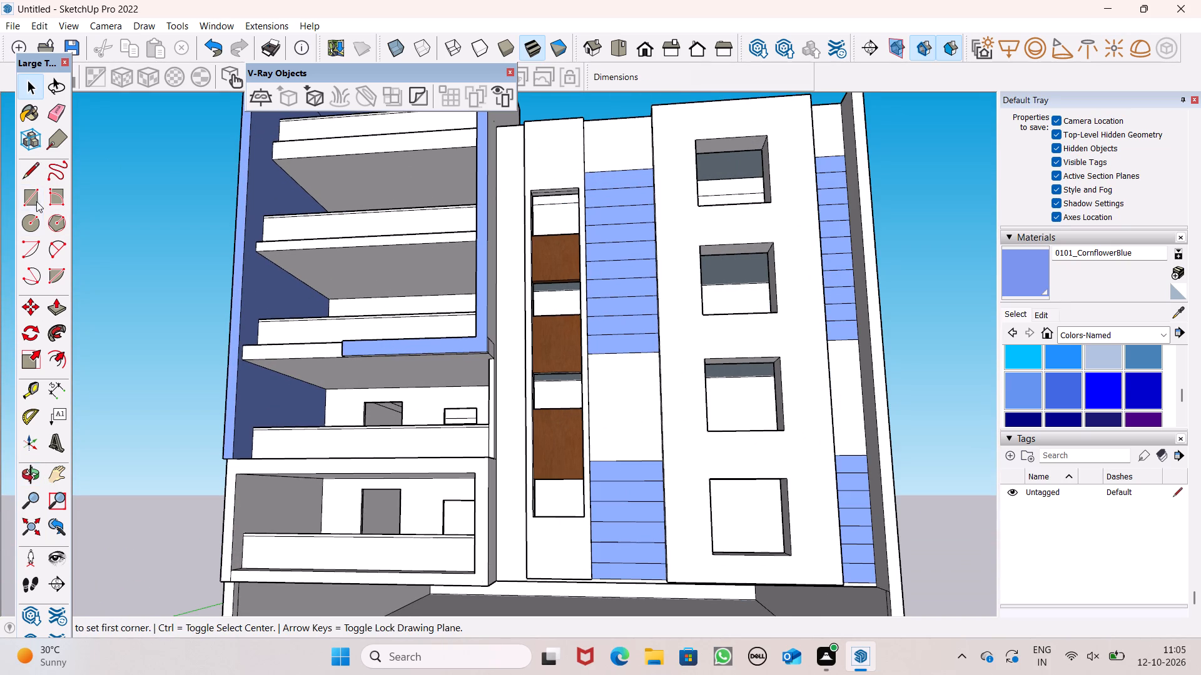
{"action": "scroll", "coordinate": [392, 241], "scroll_direction": "down", "scroll_amount": 7}
{"action": "scroll", "coordinate": [306, 186], "scroll_direction": "up", "scroll_amount": 8}
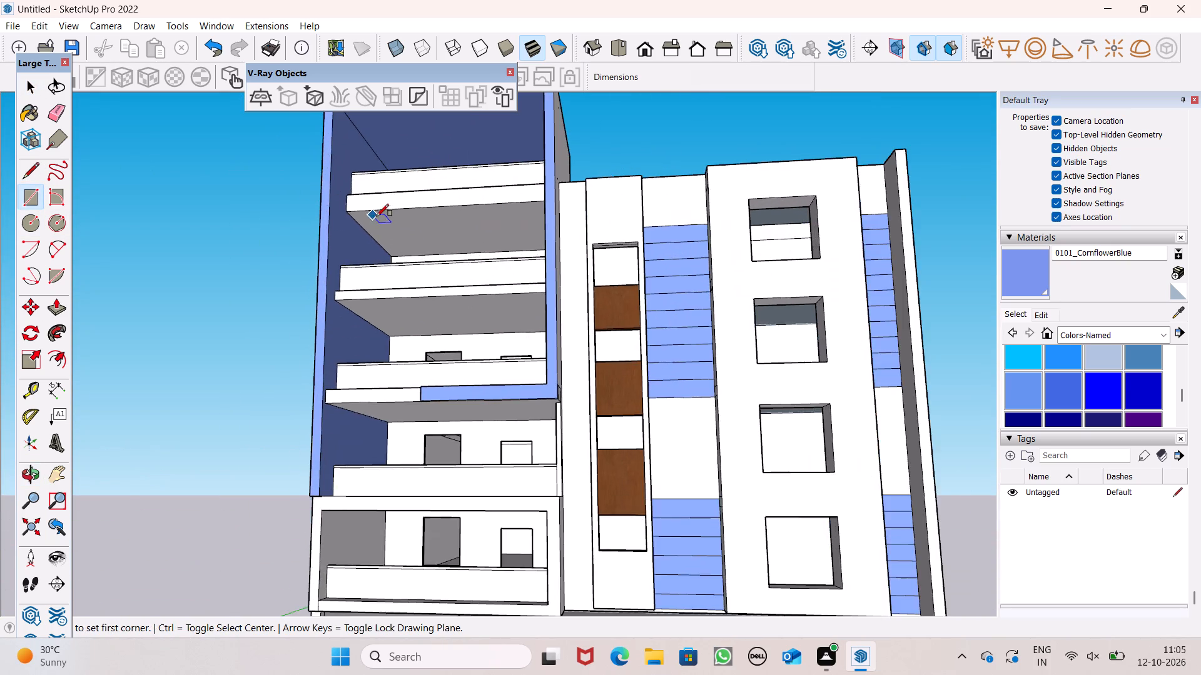
{"action": "scroll", "coordinate": [378, 216], "scroll_direction": "up", "scroll_amount": 8}
{"action": "middle_click_drag", "start_coordinate": [400, 239], "coordinate": [400, 212]}
{"action": "scroll", "coordinate": [400, 239], "scroll_direction": "up", "scroll_amount": 1}
{"action": "scroll", "coordinate": [337, 221], "scroll_direction": "up", "scroll_amount": 5}
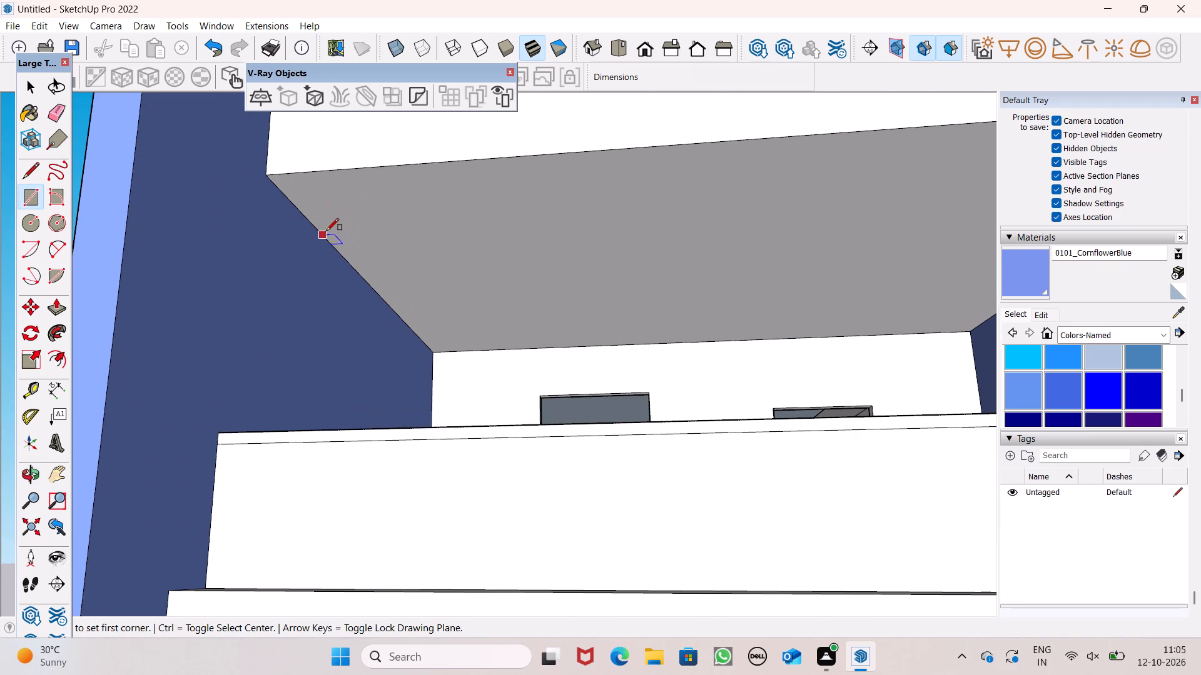
{"action": "left_click_drag", "start_coordinate": [308, 218], "coordinate": [322, 220]}
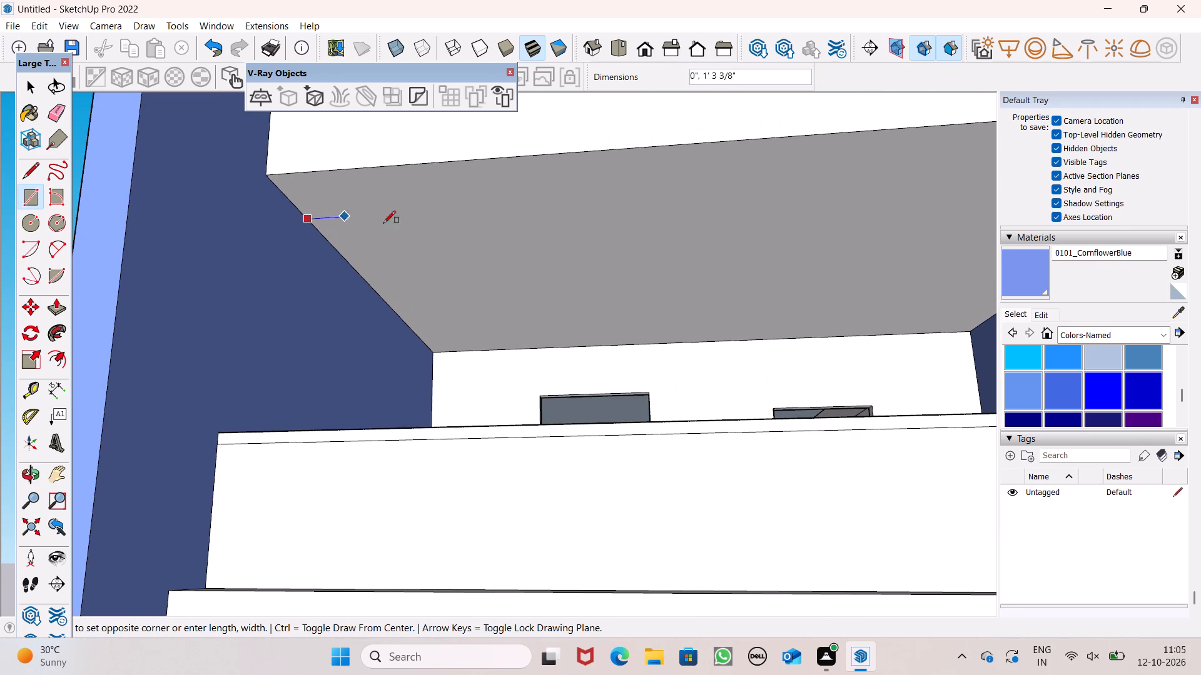
{"action": "scroll", "coordinate": [475, 238], "scroll_direction": "down", "scroll_amount": 4}
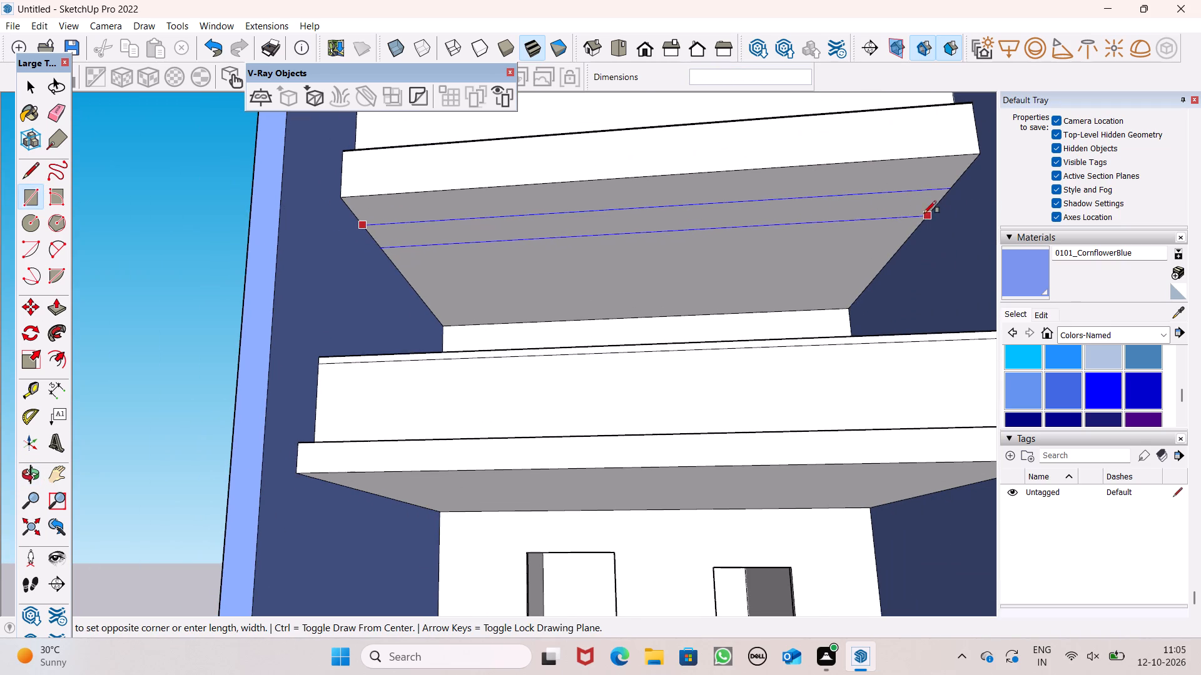
{"action": "left_click", "coordinate": [945, 202]}
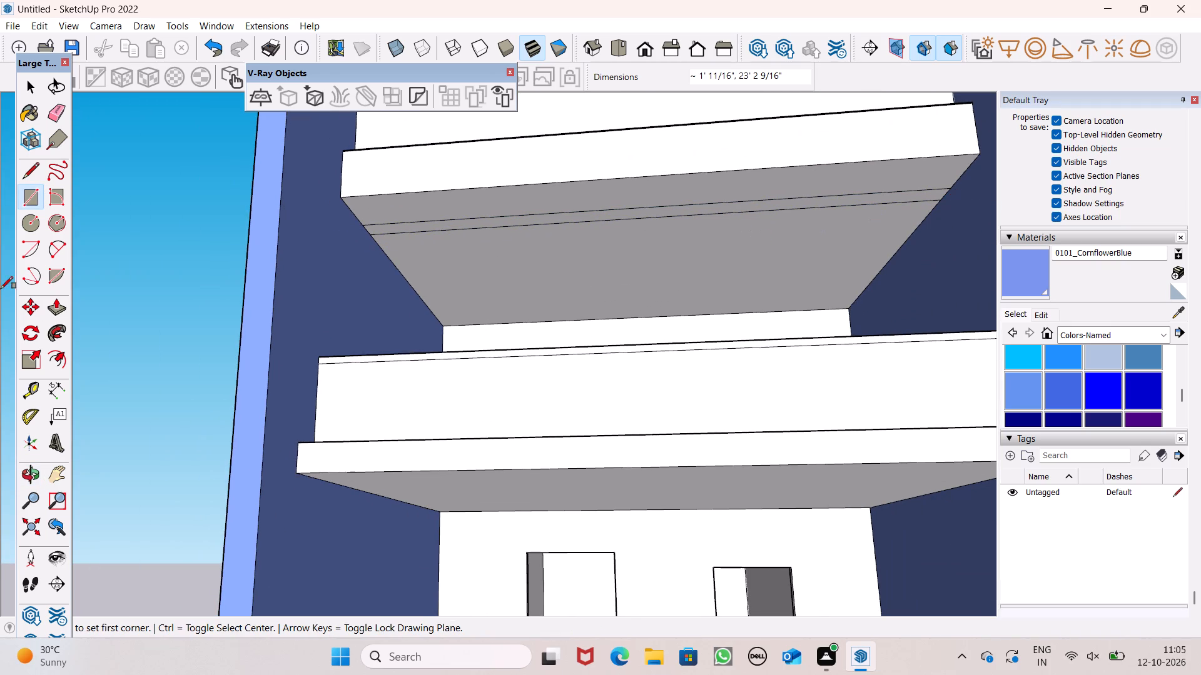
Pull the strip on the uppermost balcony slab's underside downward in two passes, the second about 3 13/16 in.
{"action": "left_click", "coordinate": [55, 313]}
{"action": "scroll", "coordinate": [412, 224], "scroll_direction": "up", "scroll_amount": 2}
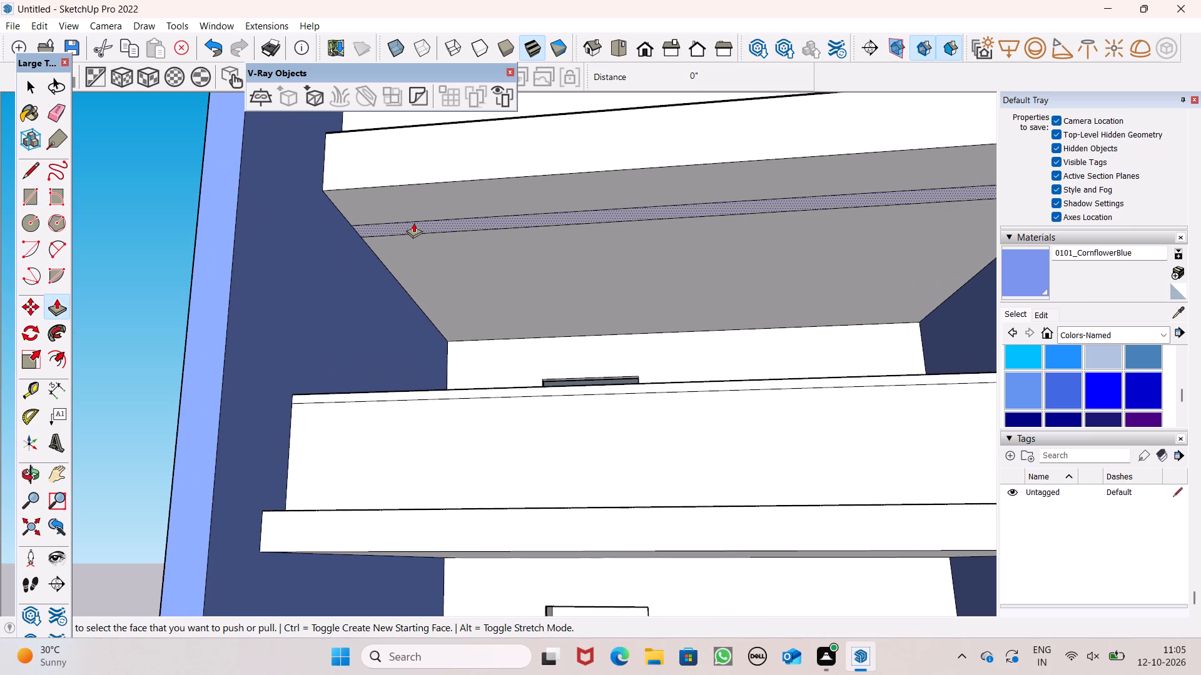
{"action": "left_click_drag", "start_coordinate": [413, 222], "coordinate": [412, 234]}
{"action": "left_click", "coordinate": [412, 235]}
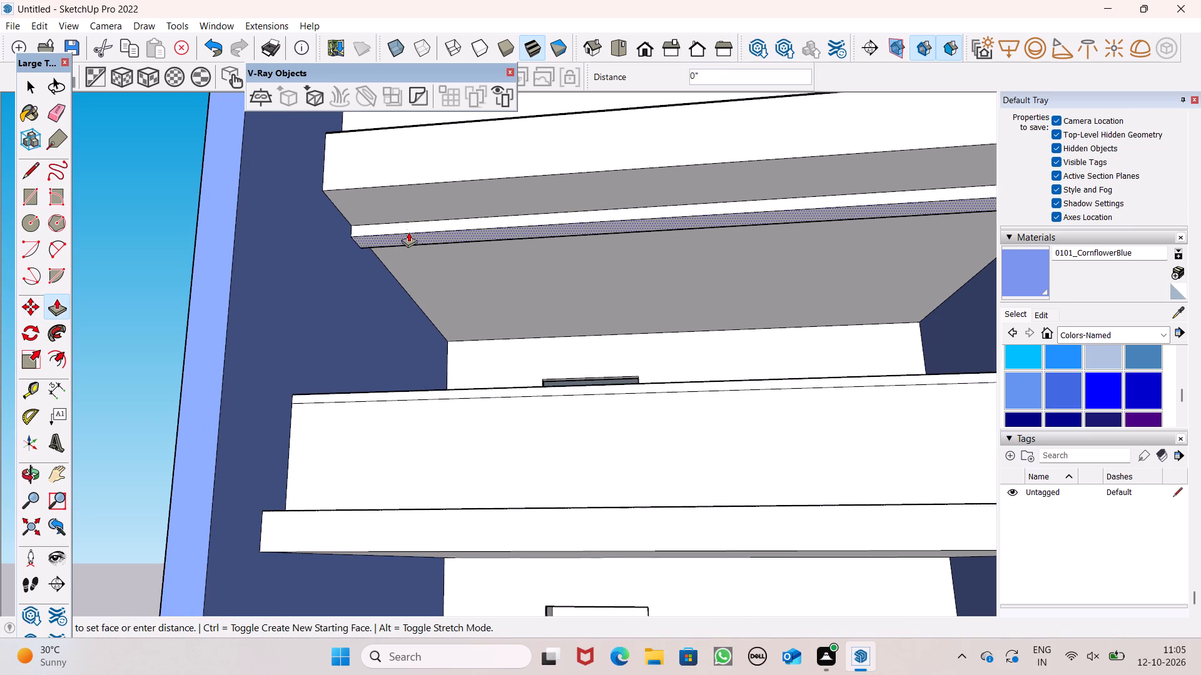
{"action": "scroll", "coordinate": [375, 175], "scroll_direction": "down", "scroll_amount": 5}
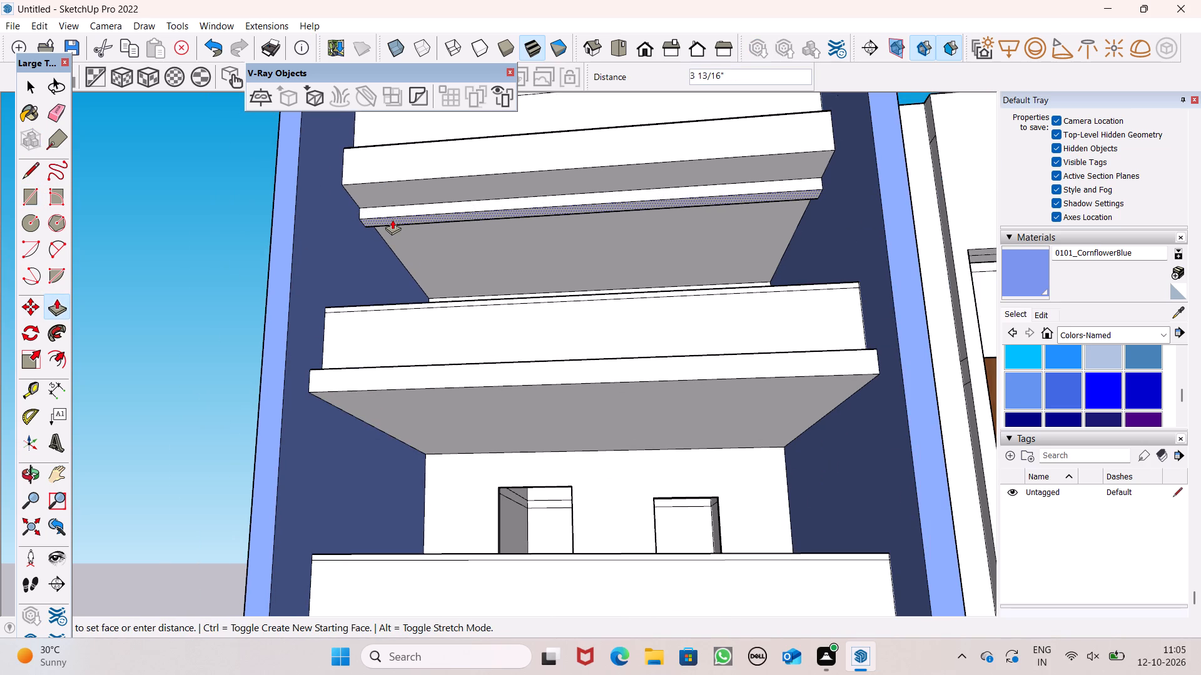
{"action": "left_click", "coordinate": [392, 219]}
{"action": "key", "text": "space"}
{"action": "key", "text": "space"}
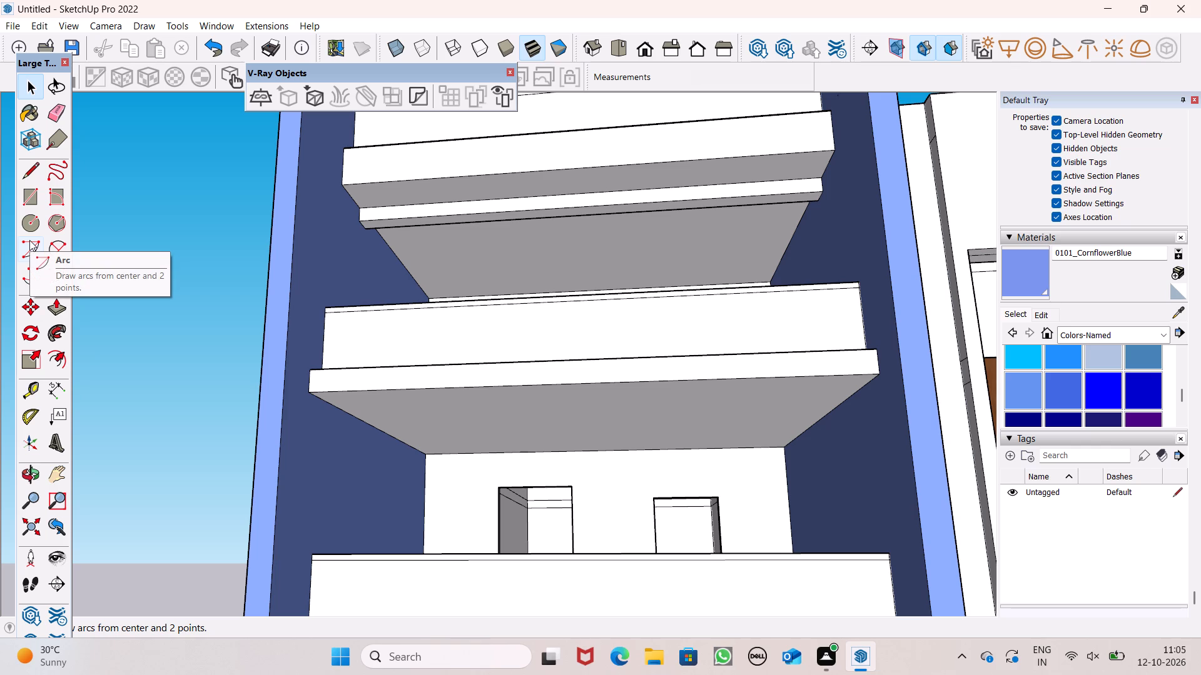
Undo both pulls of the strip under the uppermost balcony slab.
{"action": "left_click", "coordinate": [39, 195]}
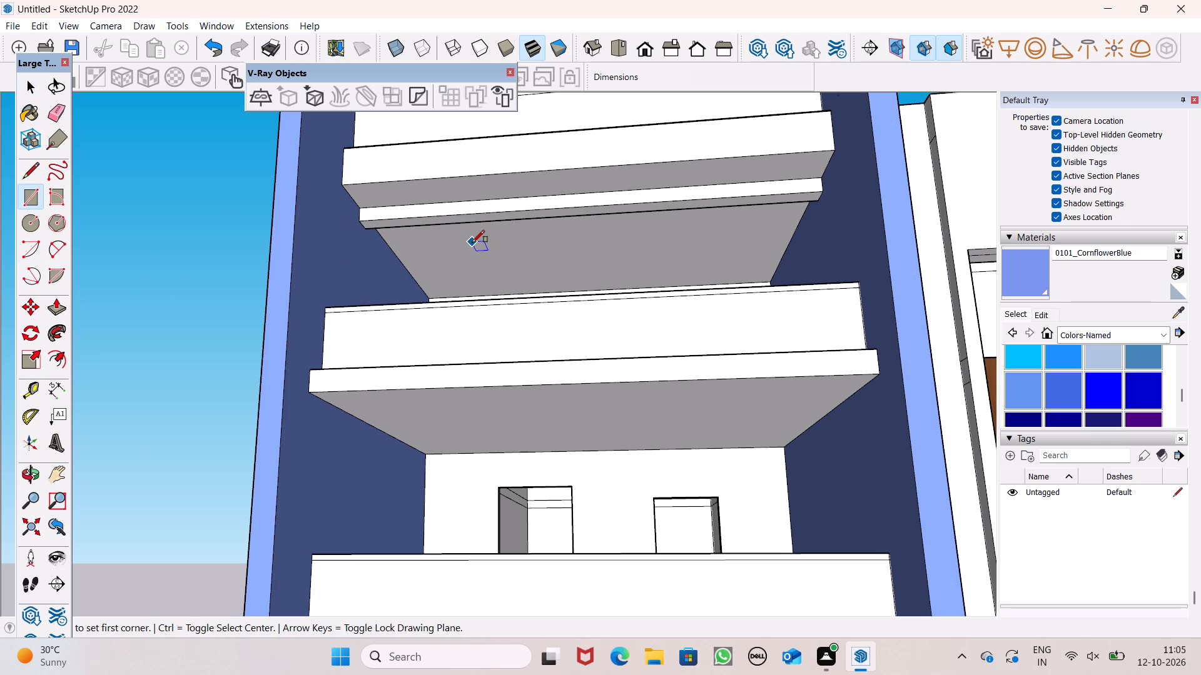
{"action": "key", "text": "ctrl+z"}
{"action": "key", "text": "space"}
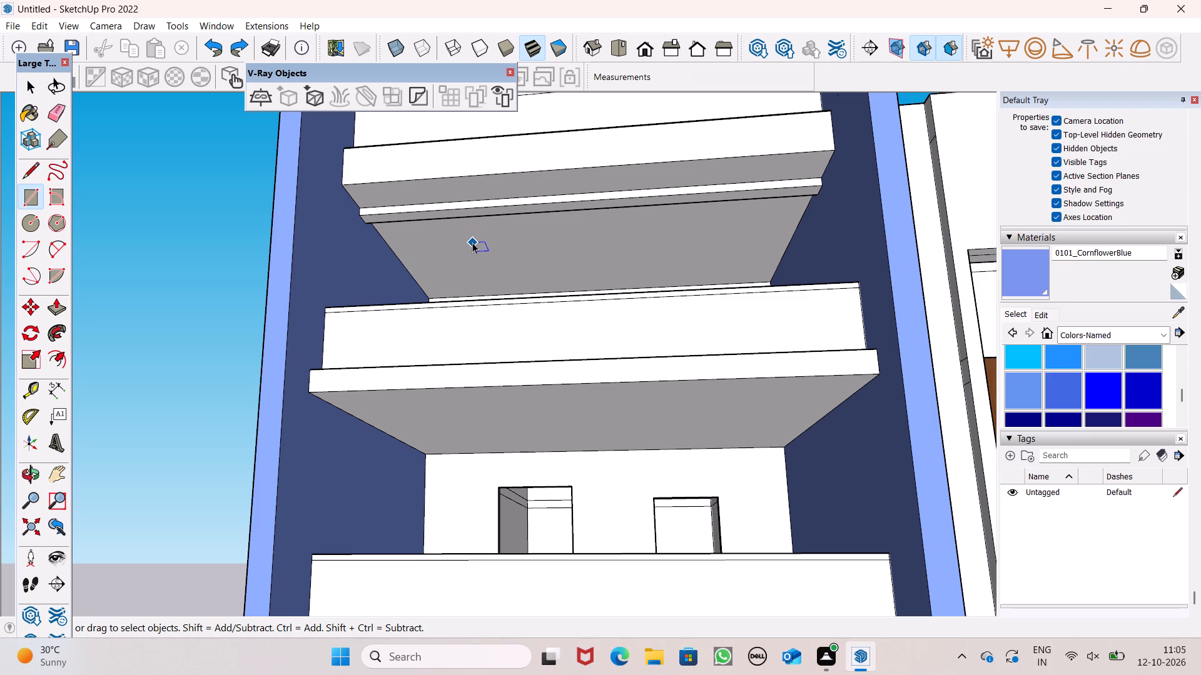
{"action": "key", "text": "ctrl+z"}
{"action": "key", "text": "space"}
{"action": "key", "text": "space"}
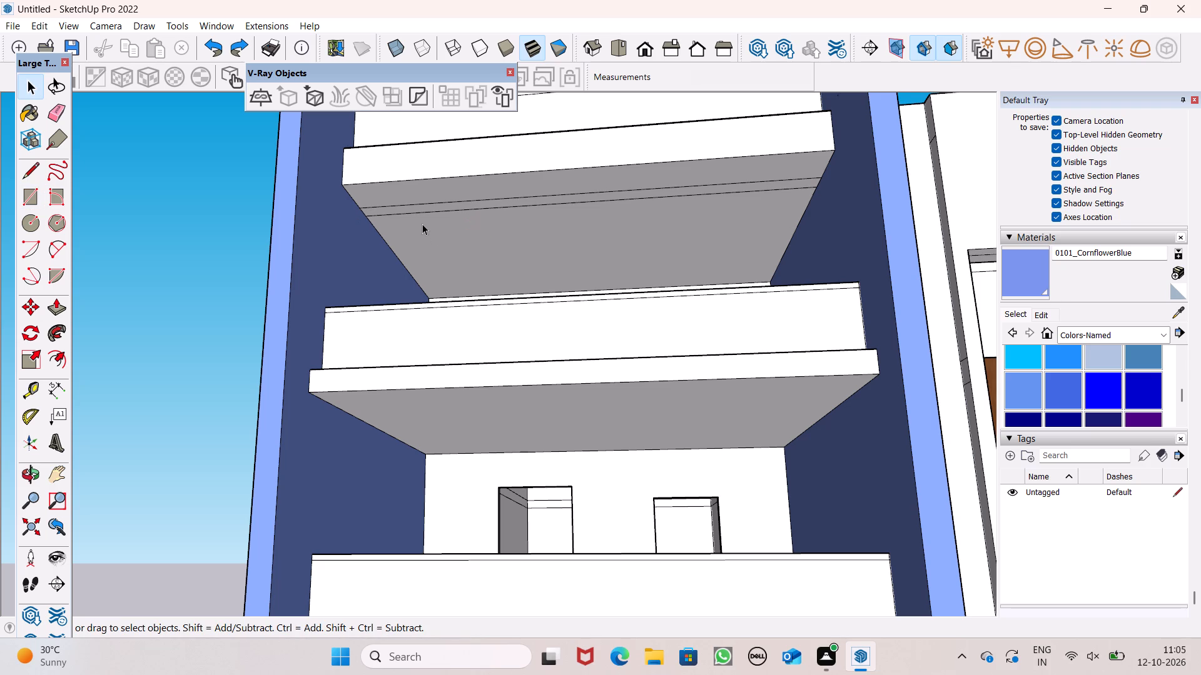
Copy the uppermost balcony's underside strip about 11 ft down onto the underside of the next balcony slab below.
{"action": "scroll", "coordinate": [422, 215], "scroll_direction": "down", "scroll_amount": 1}
{"action": "middle_click_drag", "start_coordinate": [475, 318], "coordinate": [496, 293]}
{"action": "scroll", "coordinate": [435, 250], "scroll_direction": "down", "scroll_amount": 2}
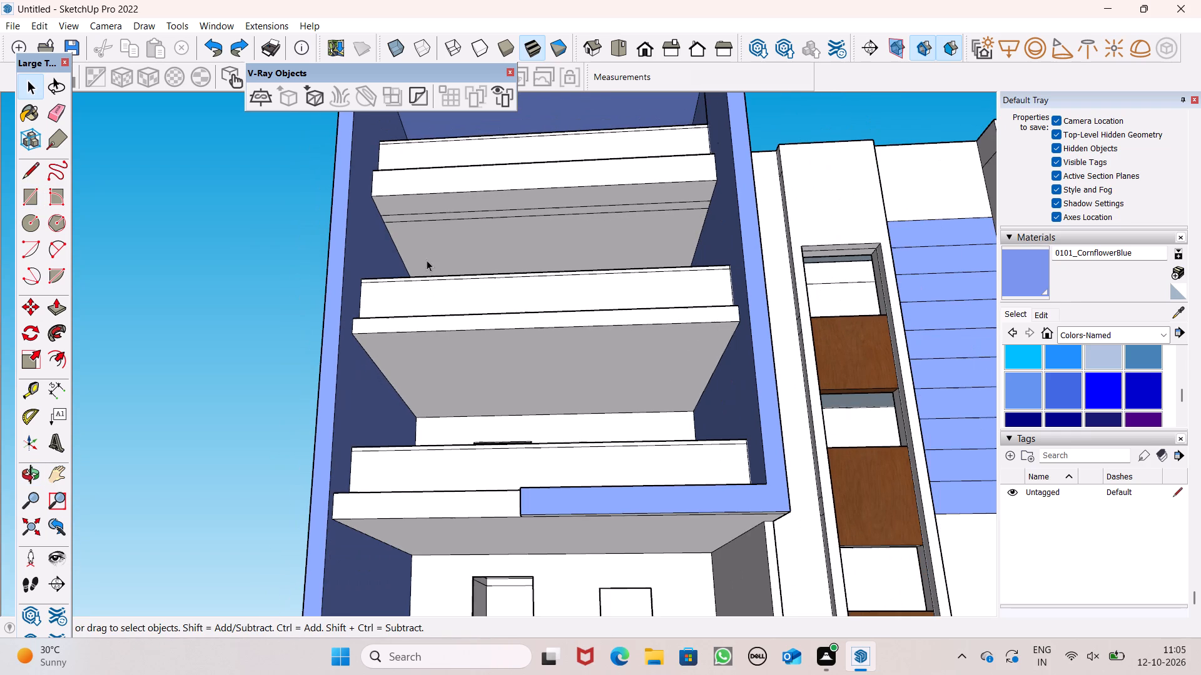
{"action": "scroll", "coordinate": [440, 281], "scroll_direction": "up", "scroll_amount": 7}
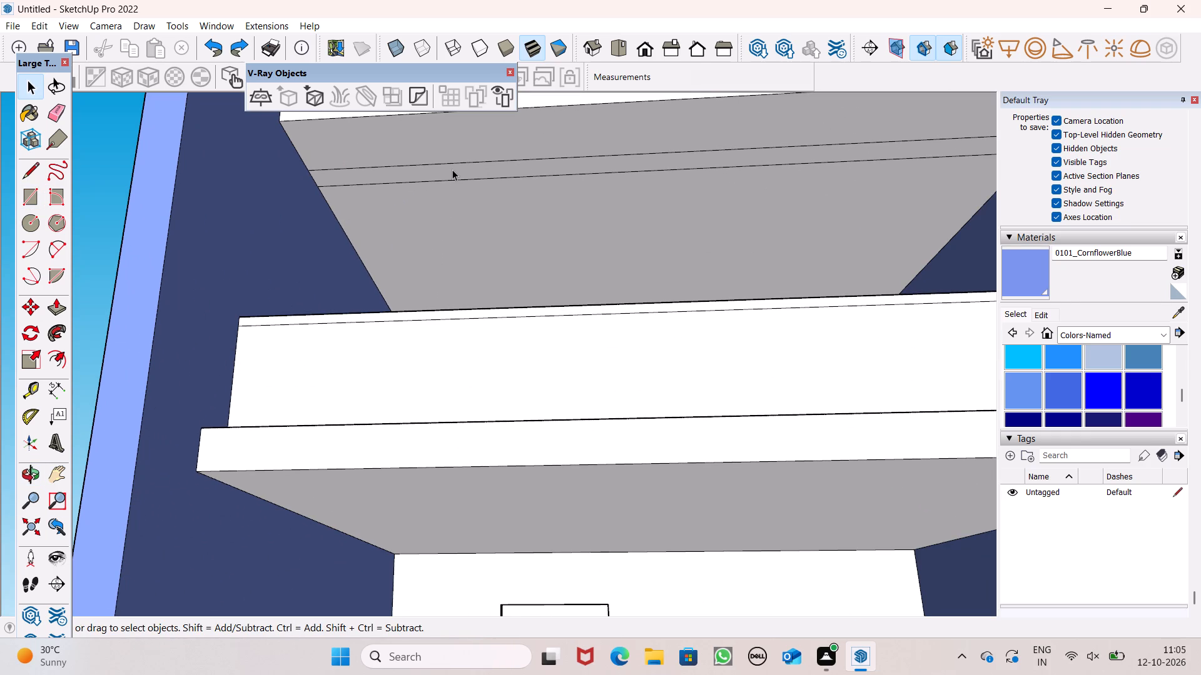
{"action": "left_click", "coordinate": [452, 169]}
{"action": "left_click", "coordinate": [453, 169]}
{"action": "scroll", "coordinate": [368, 202], "scroll_direction": "down", "scroll_amount": 6}
{"action": "key", "text": "m"}
{"action": "scroll", "coordinate": [355, 218], "scroll_direction": "down", "scroll_amount": 1}
{"action": "key", "text": "Return"}
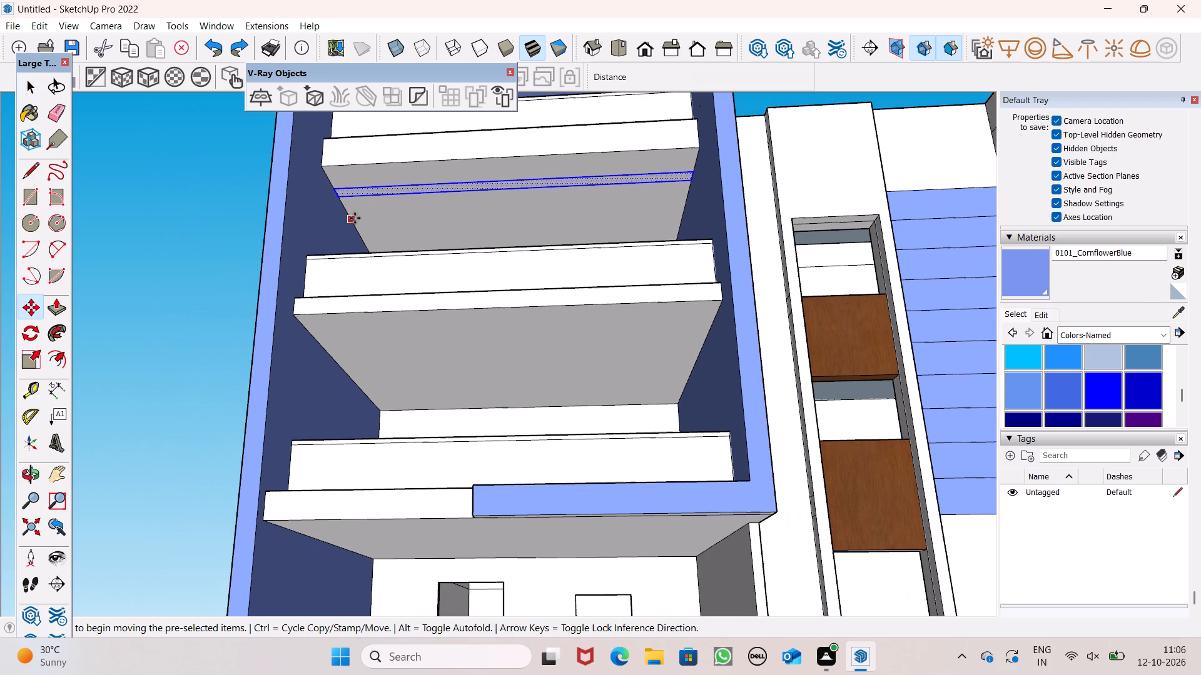
{"action": "left_click_drag", "start_coordinate": [379, 194], "coordinate": [358, 344]}
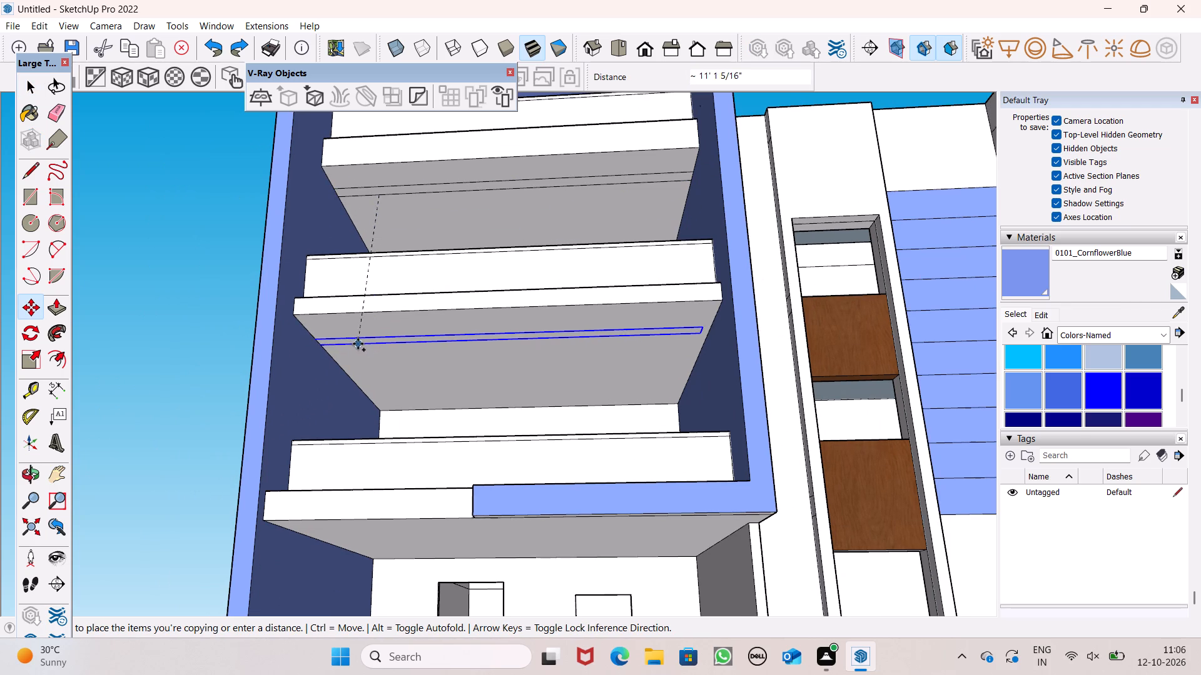
{"action": "left_click_drag", "start_coordinate": [358, 344], "coordinate": [356, 339]}
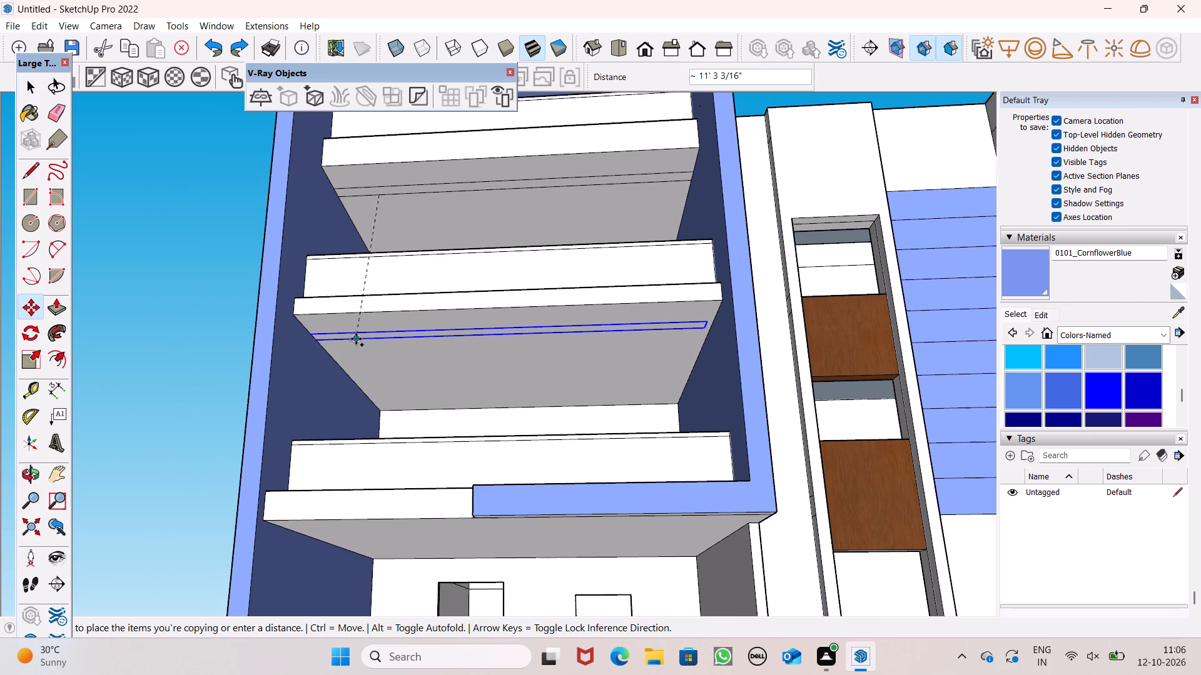
{"action": "left_click_drag", "start_coordinate": [356, 339], "coordinate": [365, 345]}
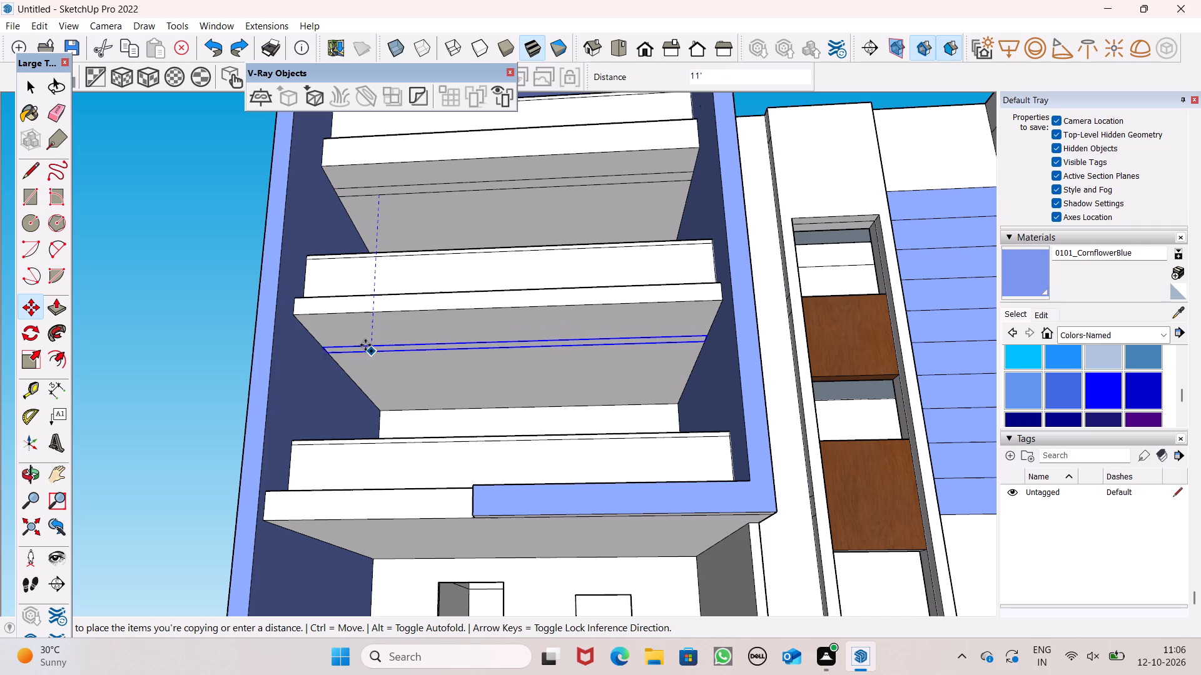
{"action": "left_click_drag", "start_coordinate": [365, 345], "coordinate": [359, 340]}
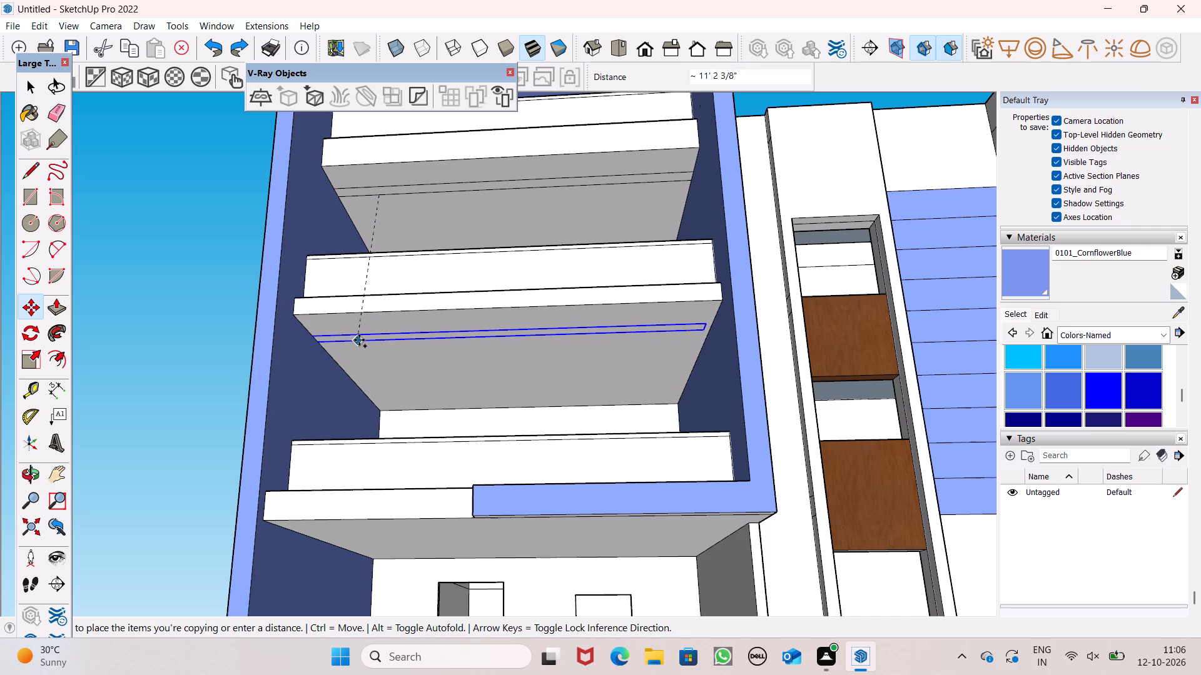
{"action": "left_click_drag", "start_coordinate": [359, 340], "coordinate": [370, 341]}
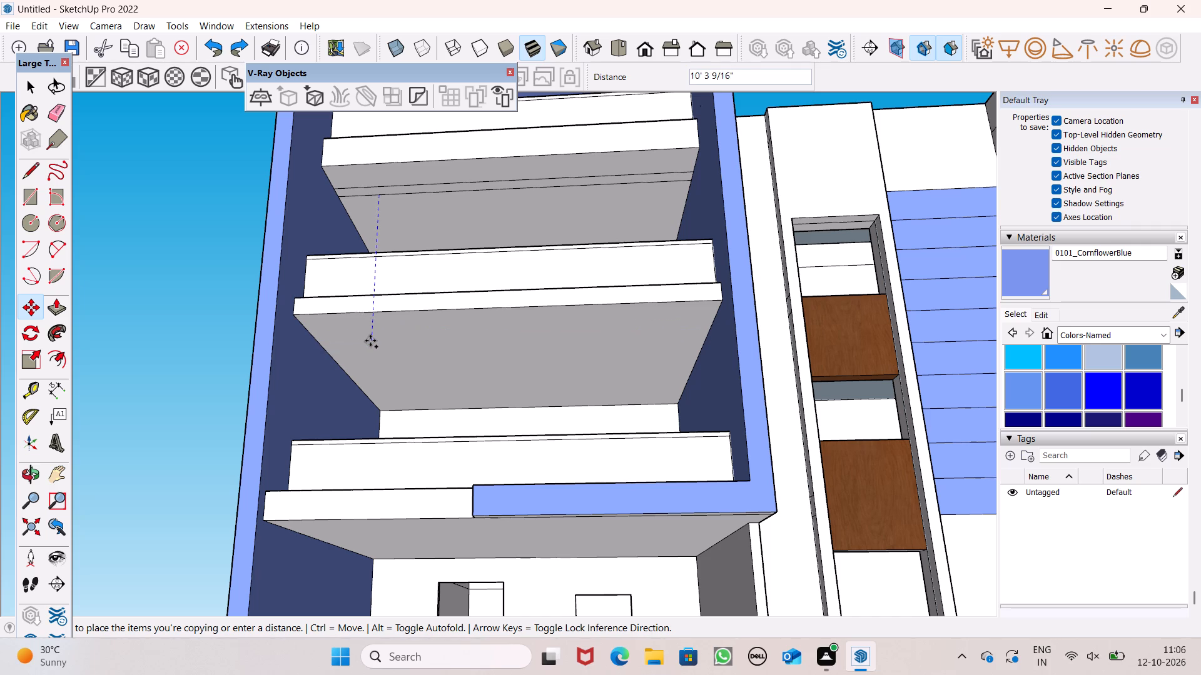
{"action": "left_click_drag", "start_coordinate": [370, 341], "coordinate": [367, 346]}
Move the copied strip about 2 ft 6 in across the slab's underside toward its outer edge.
{"action": "scroll", "coordinate": [378, 307], "scroll_direction": "down", "scroll_amount": 4}
{"action": "scroll", "coordinate": [425, 385], "scroll_direction": "up", "scroll_amount": 1}
{"action": "middle_click_drag", "start_coordinate": [425, 385], "coordinate": [448, 316]}
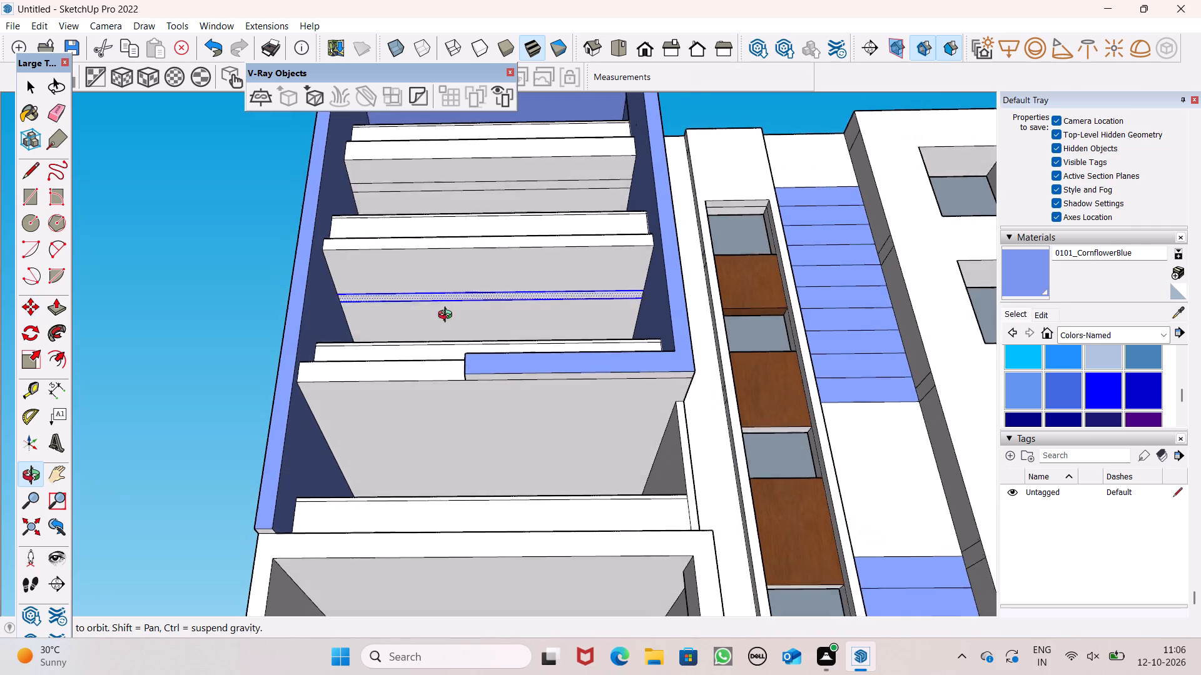
{"action": "middle_click_drag", "start_coordinate": [448, 316], "coordinate": [449, 311]}
{"action": "scroll", "coordinate": [431, 292], "scroll_direction": "up", "scroll_amount": 4}
{"action": "scroll", "coordinate": [305, 300], "scroll_direction": "up", "scroll_amount": 5}
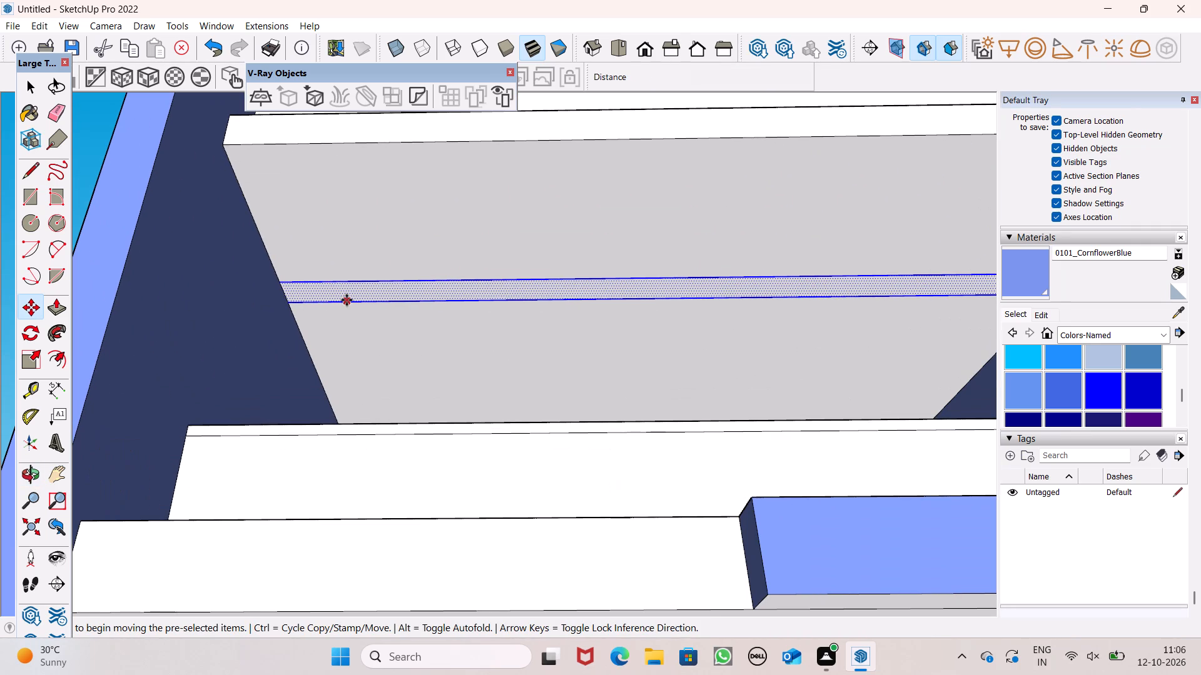
{"action": "left_click_drag", "start_coordinate": [347, 300], "coordinate": [337, 249]}
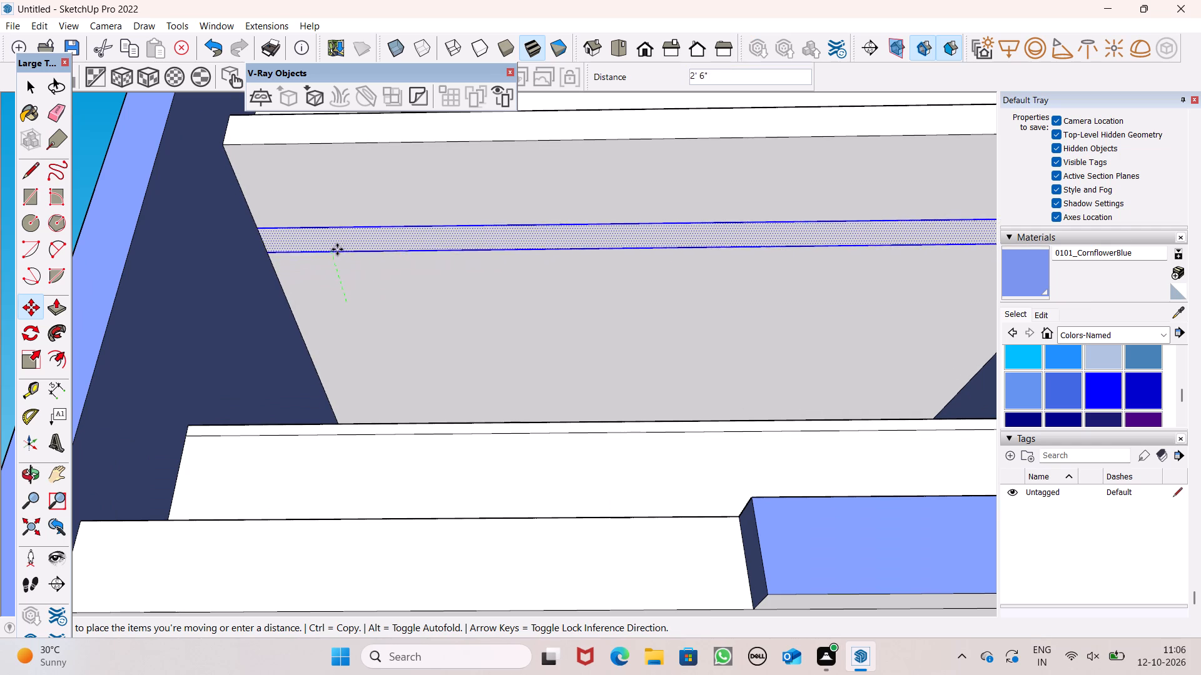
{"action": "left_click_drag", "start_coordinate": [337, 249], "coordinate": [337, 244]}
{"action": "scroll", "coordinate": [317, 230], "scroll_direction": "down", "scroll_amount": 10}
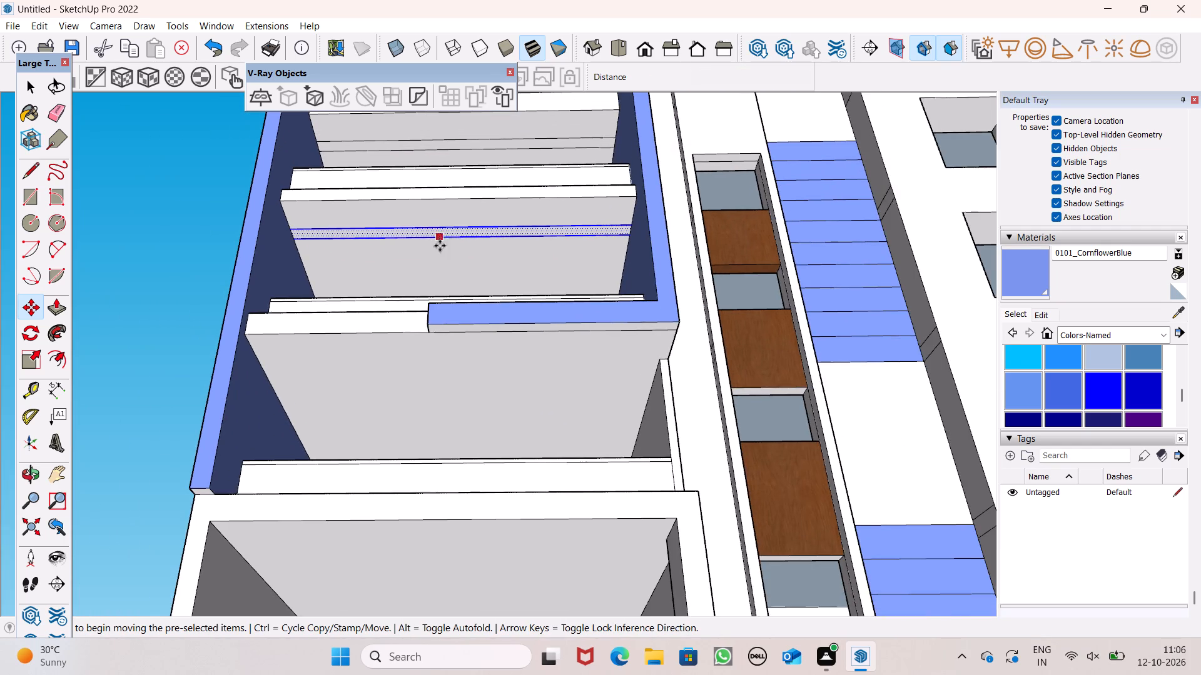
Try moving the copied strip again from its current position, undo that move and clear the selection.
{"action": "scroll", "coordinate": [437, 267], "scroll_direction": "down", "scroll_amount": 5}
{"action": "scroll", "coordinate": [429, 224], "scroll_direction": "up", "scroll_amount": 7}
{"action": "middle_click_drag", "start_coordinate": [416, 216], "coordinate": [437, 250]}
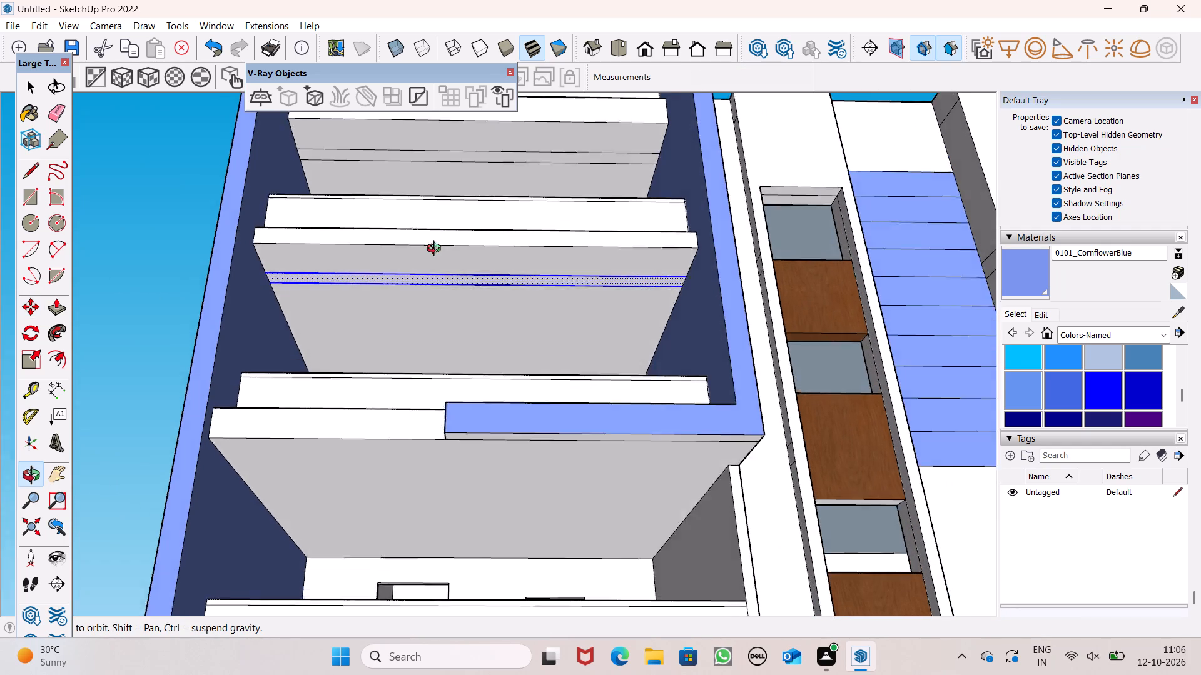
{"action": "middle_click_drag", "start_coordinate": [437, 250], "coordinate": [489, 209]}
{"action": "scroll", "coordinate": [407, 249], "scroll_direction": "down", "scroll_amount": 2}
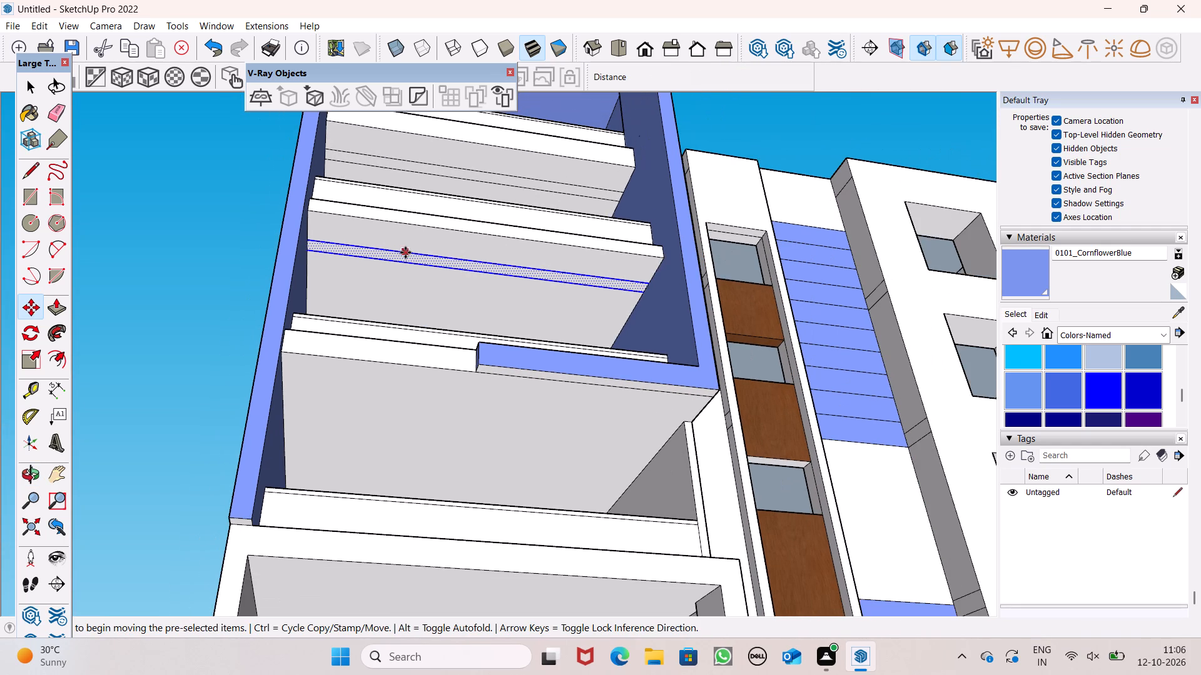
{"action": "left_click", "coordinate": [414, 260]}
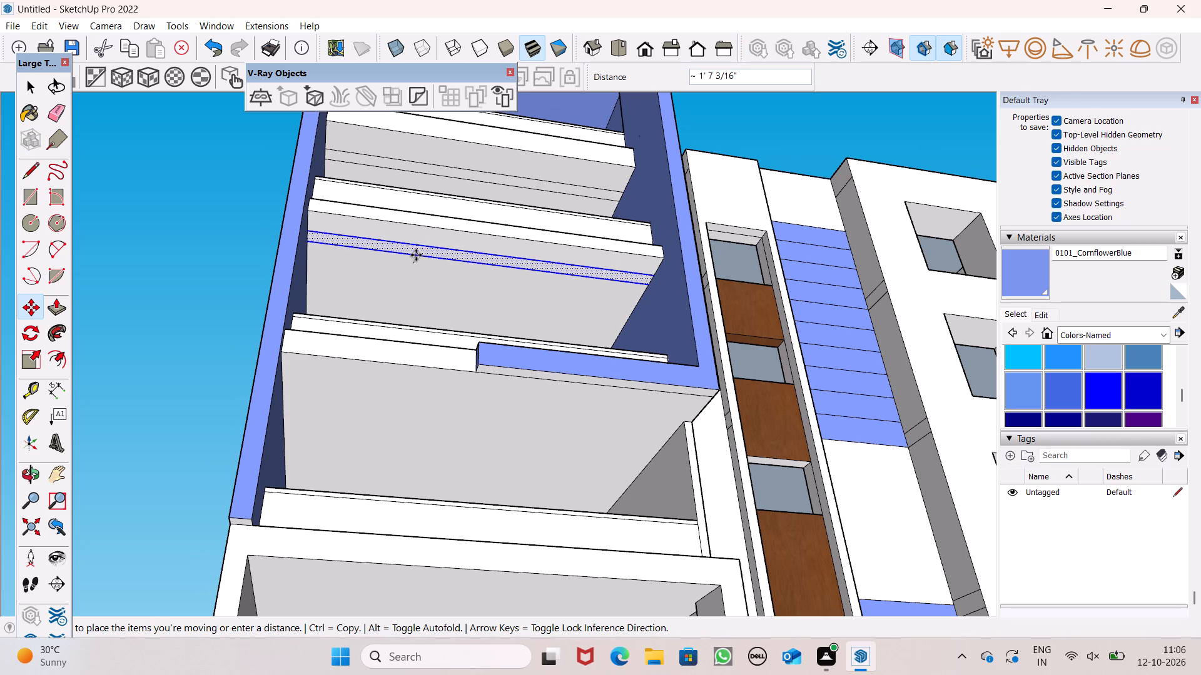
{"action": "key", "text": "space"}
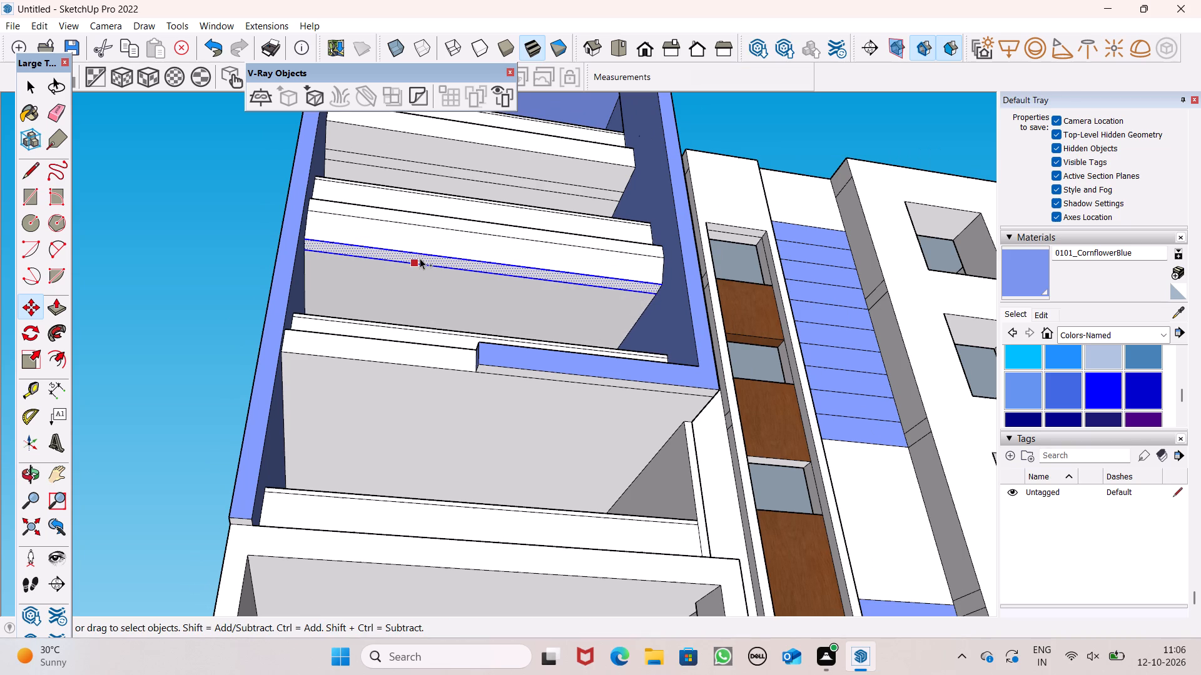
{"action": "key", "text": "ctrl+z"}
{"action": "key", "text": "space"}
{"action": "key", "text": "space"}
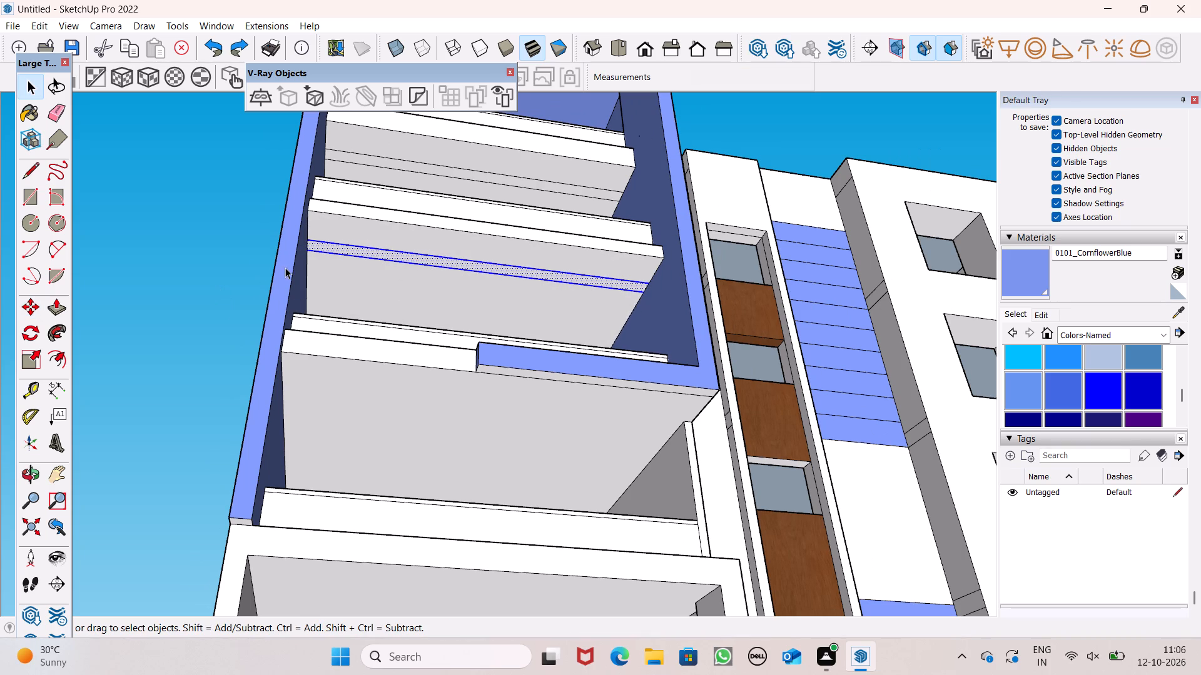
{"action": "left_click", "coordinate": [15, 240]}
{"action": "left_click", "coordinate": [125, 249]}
Copy the second balcony slab's strip about 11 ft 8 in down to the underside of the next slab below.
{"action": "scroll", "coordinate": [595, 264], "scroll_direction": "up", "scroll_amount": 3}
{"action": "scroll", "coordinate": [590, 251], "scroll_direction": "down", "scroll_amount": 5}
{"action": "middle_click_drag", "start_coordinate": [617, 339], "coordinate": [624, 424]}
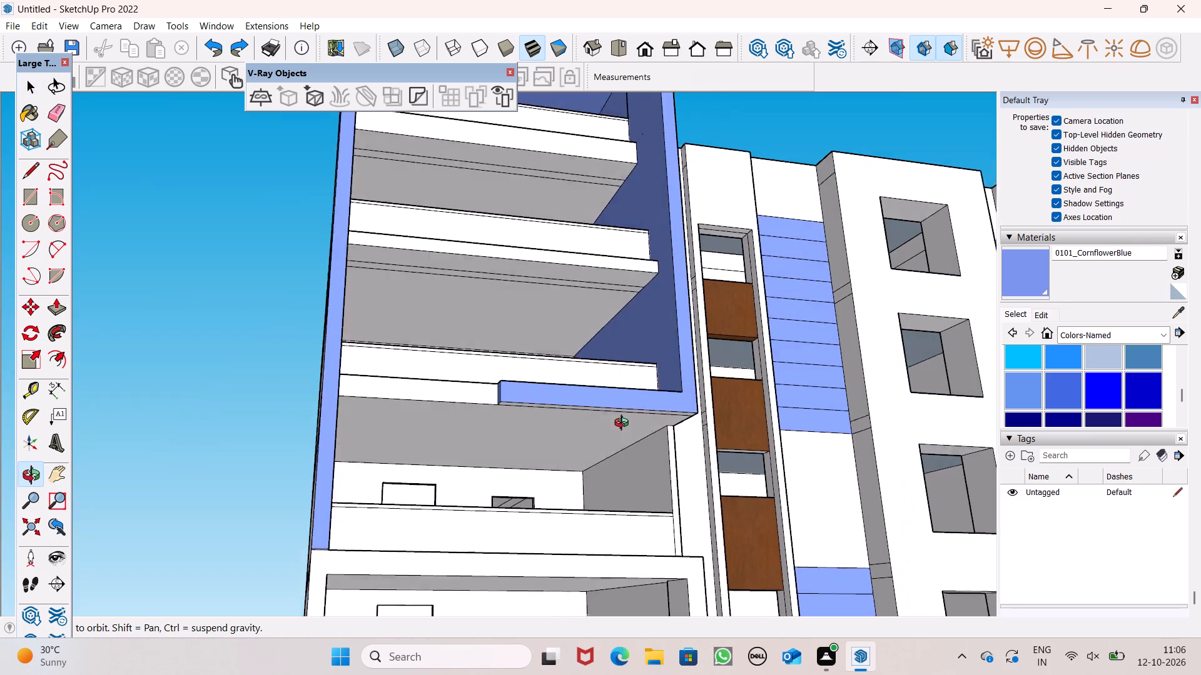
{"action": "middle_click_drag", "start_coordinate": [624, 424], "coordinate": [465, 297]}
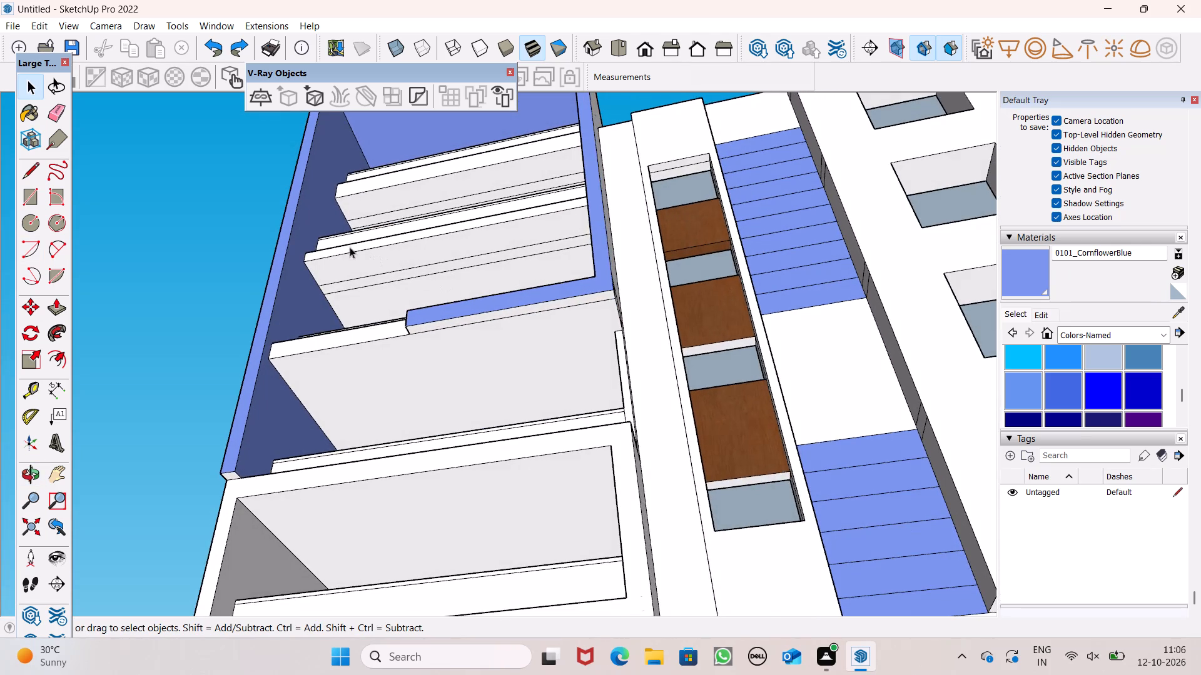
{"action": "scroll", "coordinate": [348, 246], "scroll_direction": "up", "scroll_amount": 5}
{"action": "double_click", "coordinate": [393, 299]}
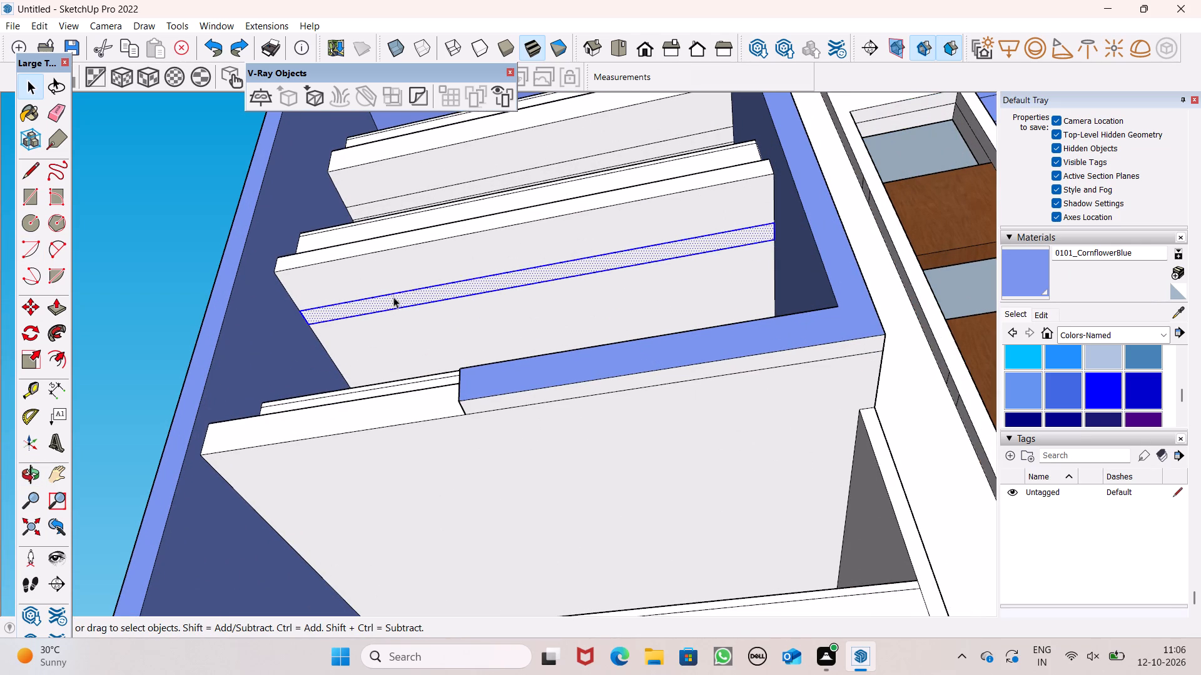
{"action": "scroll", "coordinate": [389, 276], "scroll_direction": "down", "scroll_amount": 7}
{"action": "key", "text": "m"}
{"action": "key", "text": "Return"}
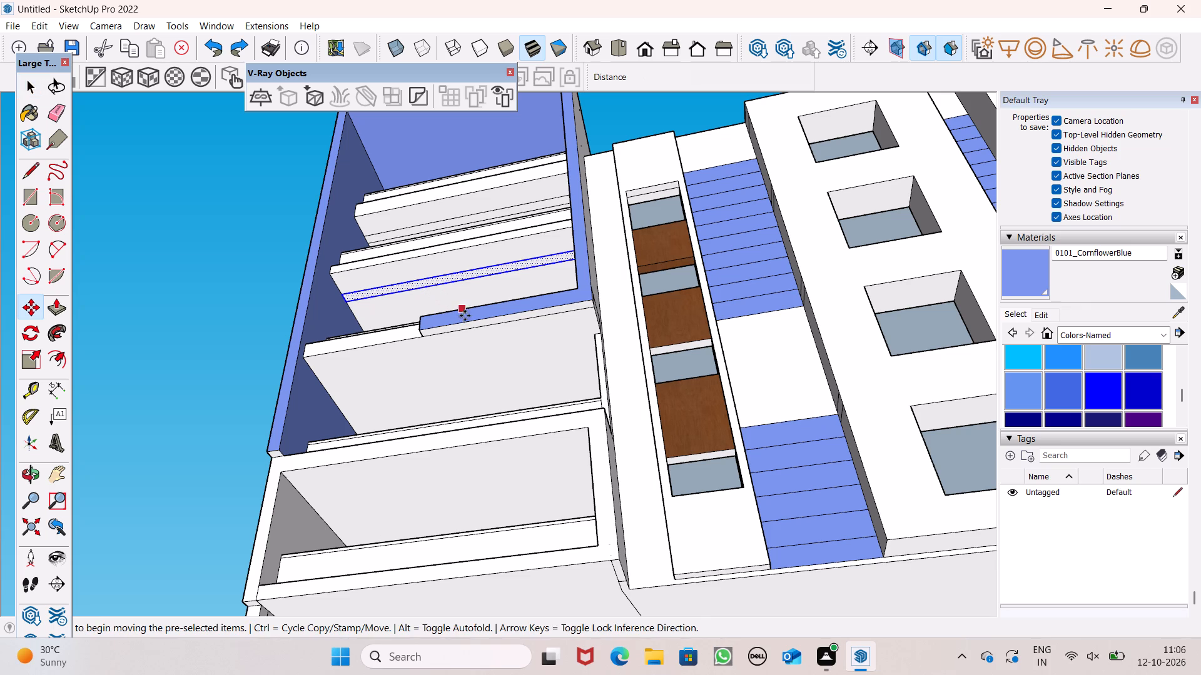
{"action": "middle_click_drag", "start_coordinate": [484, 355], "coordinate": [578, 346]}
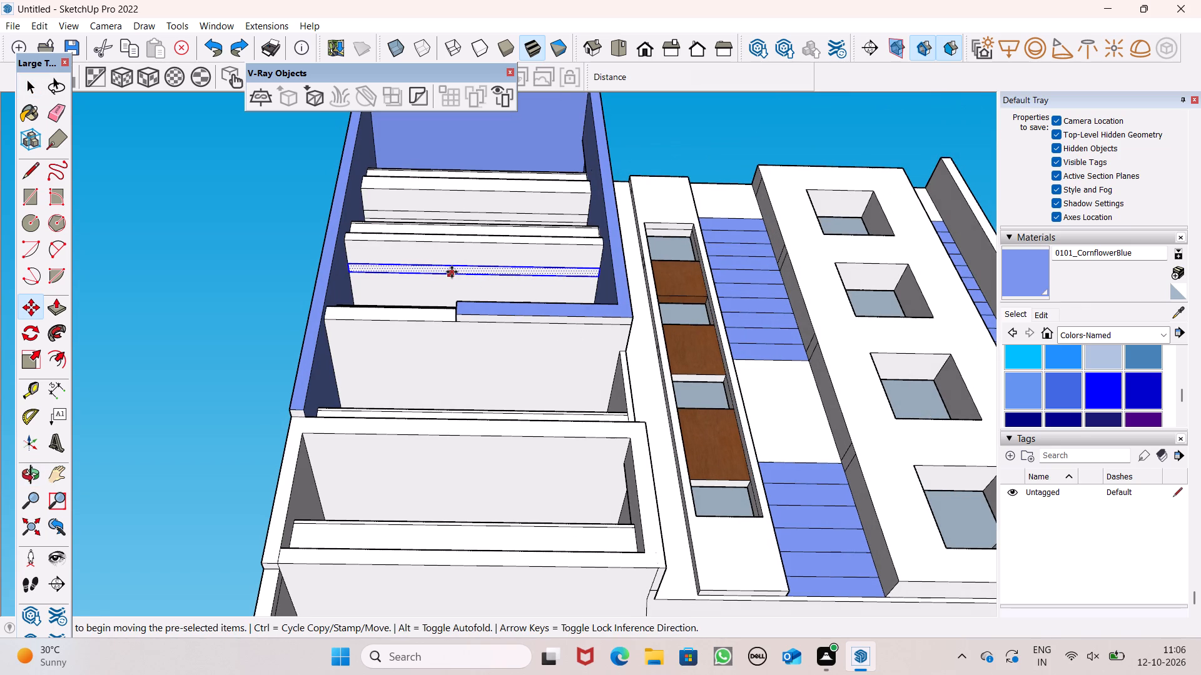
{"action": "left_click_drag", "start_coordinate": [452, 272], "coordinate": [452, 342]}
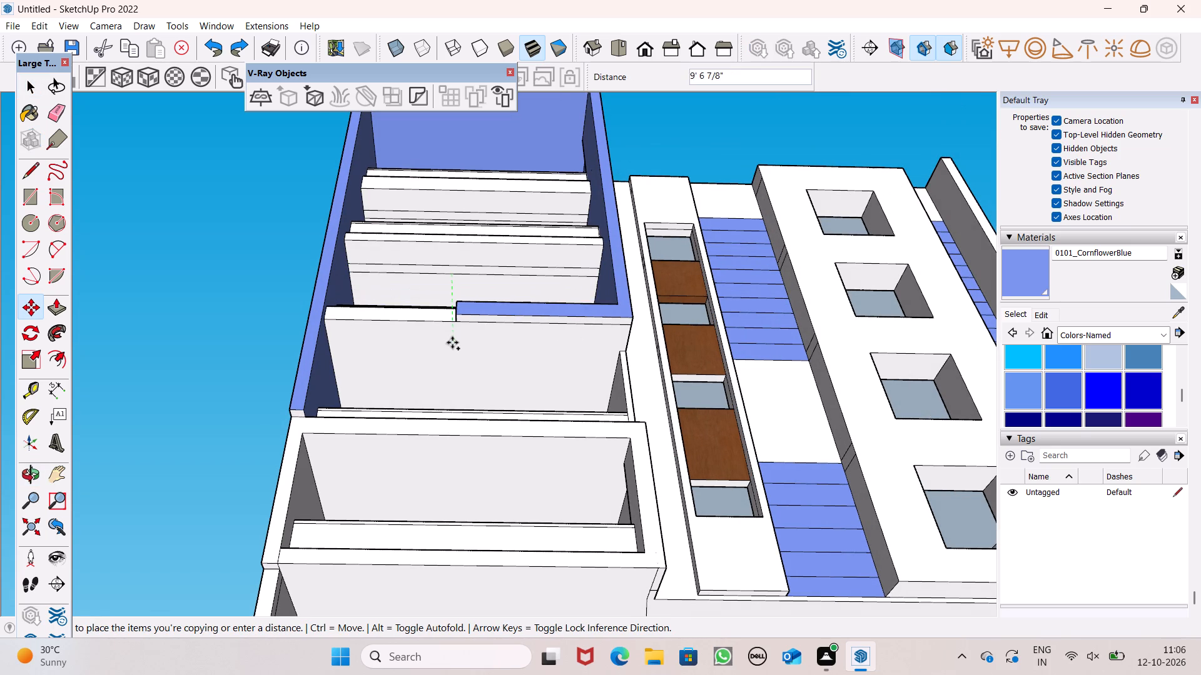
{"action": "left_click_drag", "start_coordinate": [452, 342], "coordinate": [467, 359]}
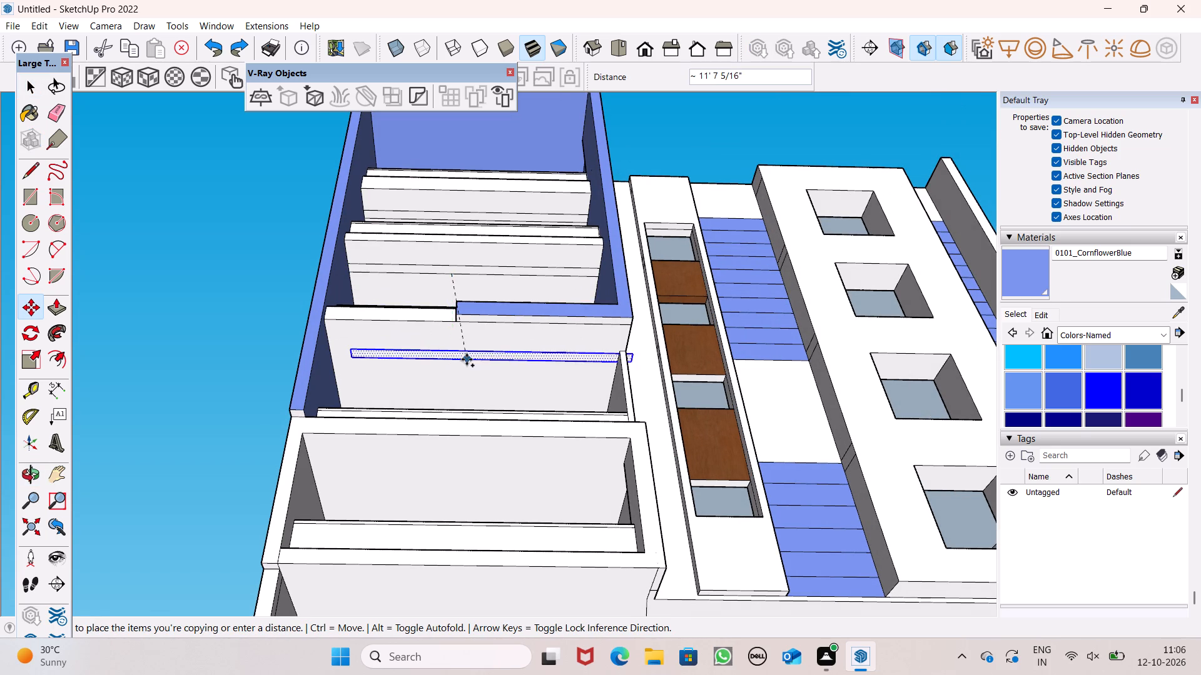
{"action": "left_click_drag", "start_coordinate": [467, 359], "coordinate": [455, 351]}
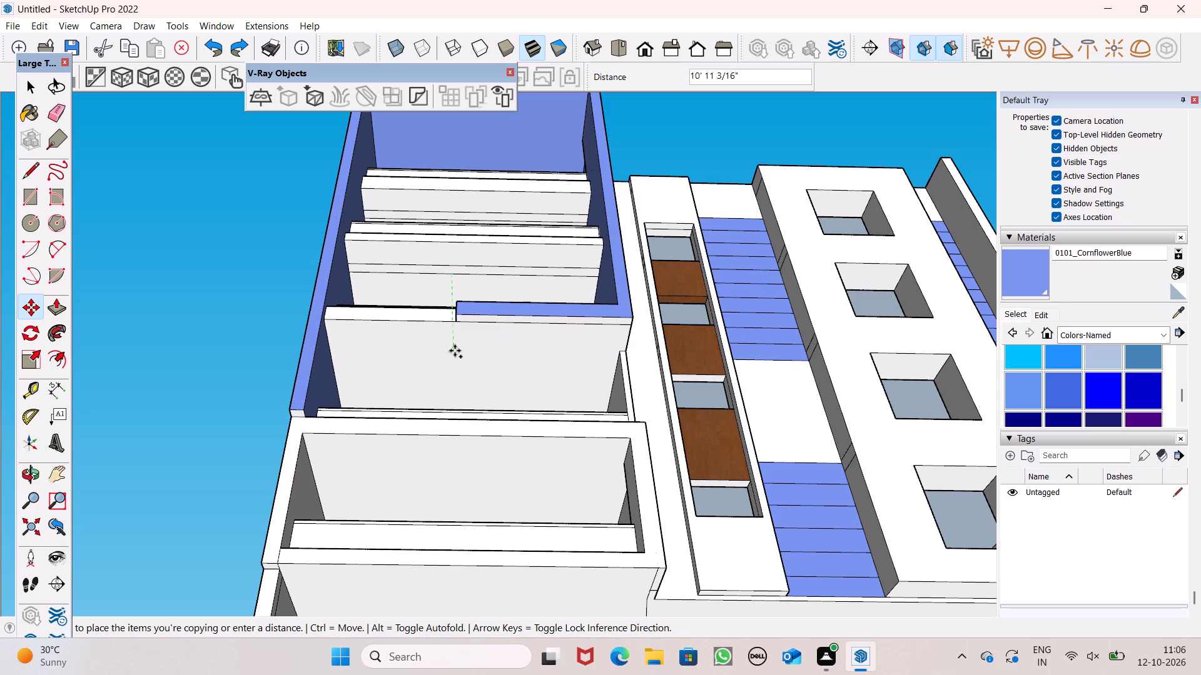
{"action": "left_click_drag", "start_coordinate": [455, 351], "coordinate": [436, 354]}
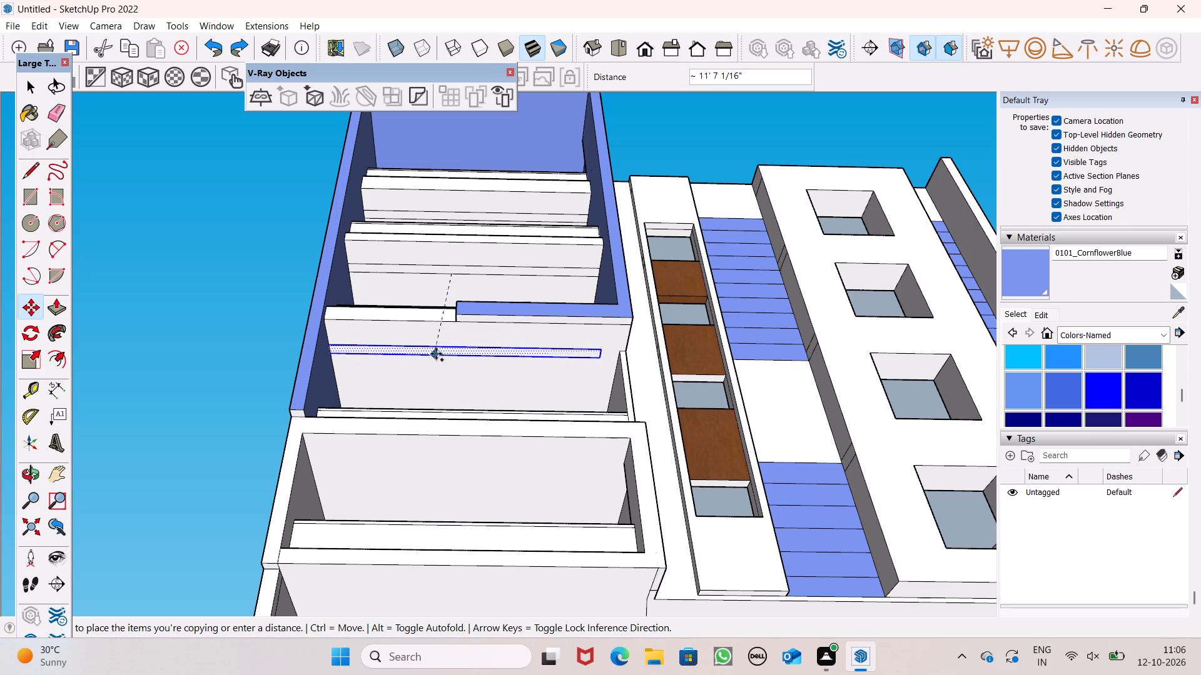
{"action": "left_click_drag", "start_coordinate": [436, 354], "coordinate": [440, 352]}
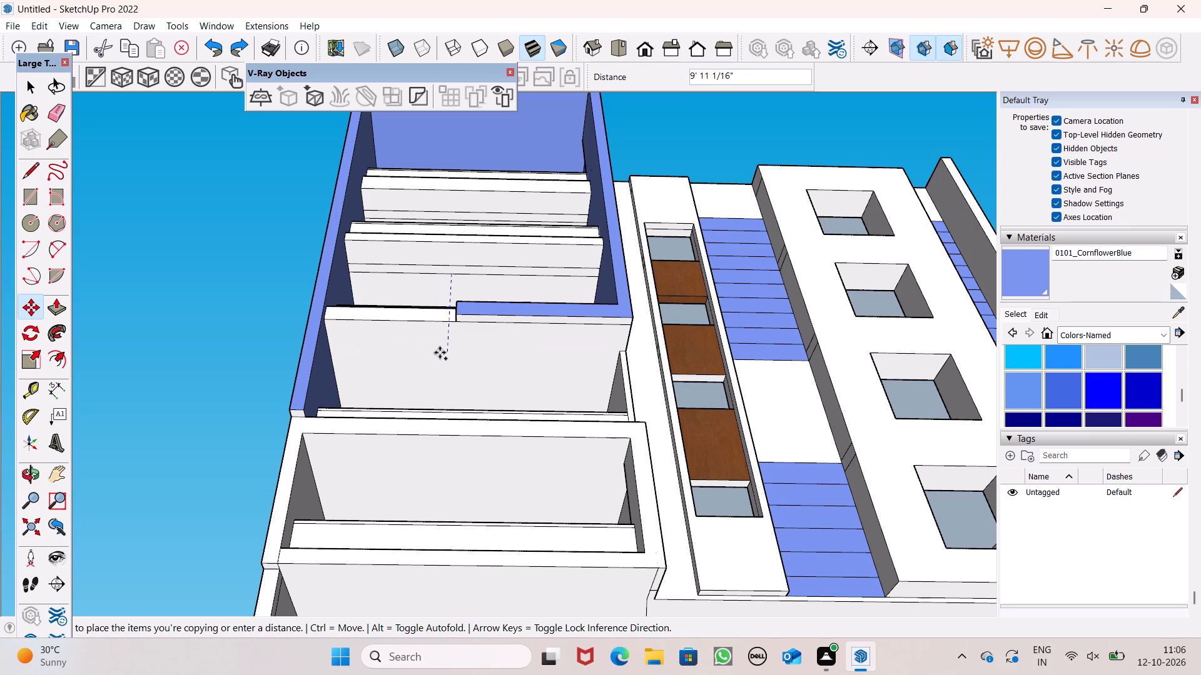
{"action": "left_click_drag", "start_coordinate": [440, 352], "coordinate": [437, 349]}
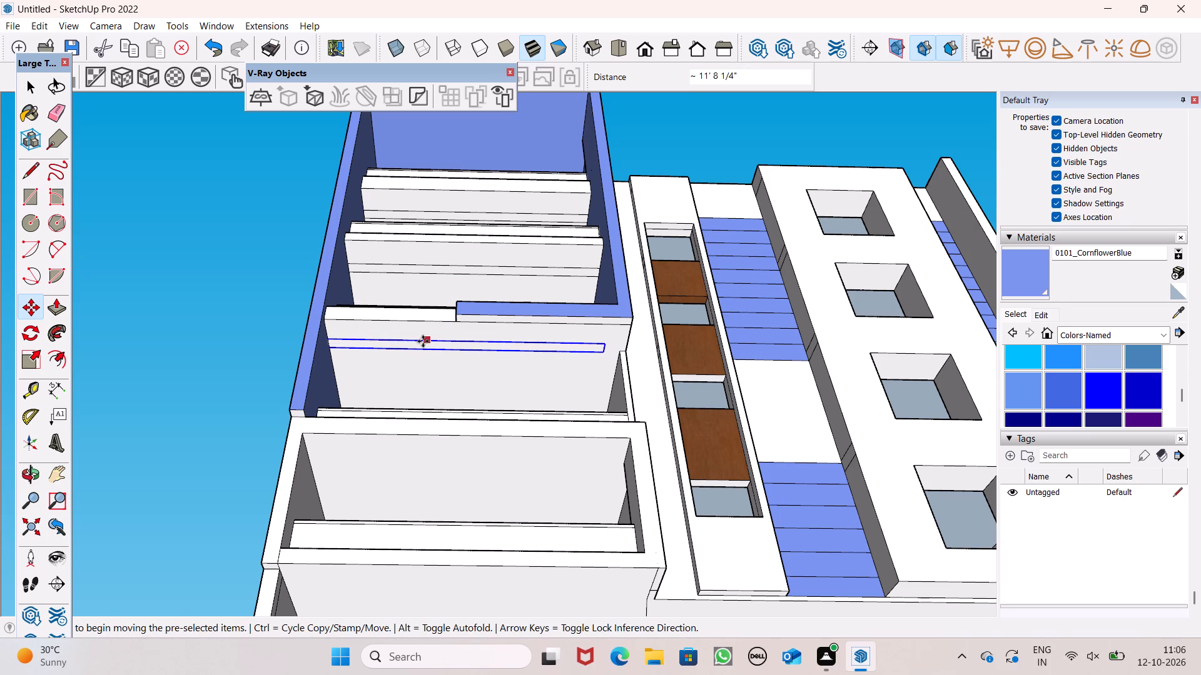
{"action": "key", "text": "space"}
{"action": "scroll", "coordinate": [178, 301], "scroll_direction": "down", "scroll_amount": 1}
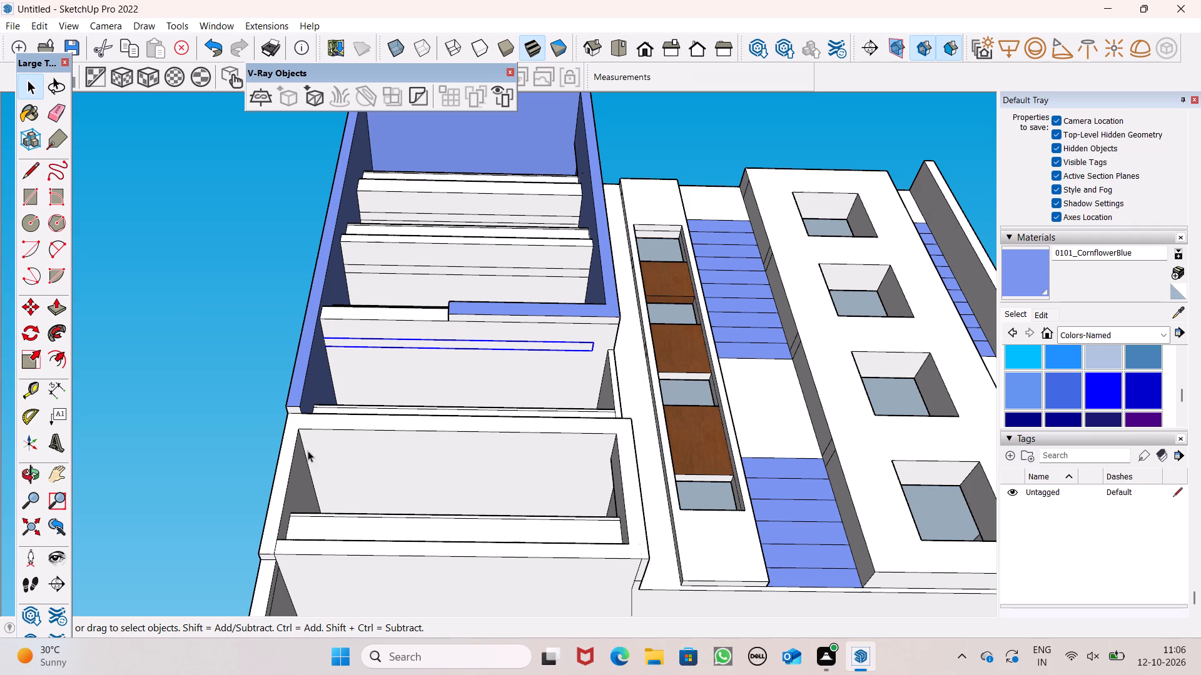